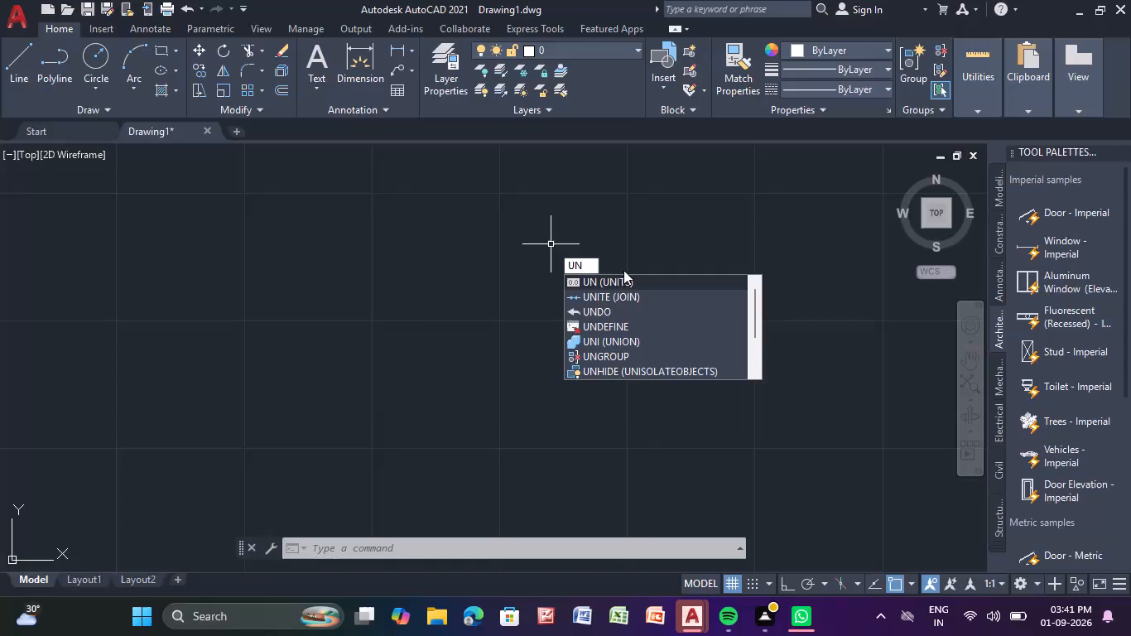
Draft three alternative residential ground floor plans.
Set the drawing's length units to Architectural with a precision of 0'-0 1/8", keeping millimetres as the insertion scale.
{"action": "left_click", "coordinate": [679, 284]}
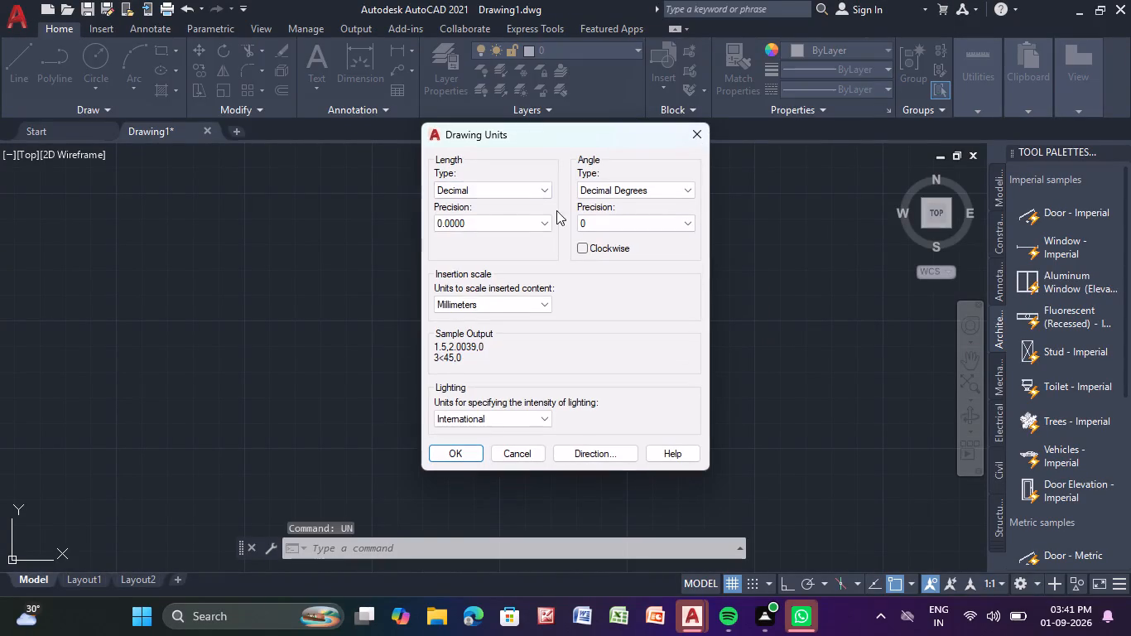
{"action": "left_click", "coordinate": [503, 185]}
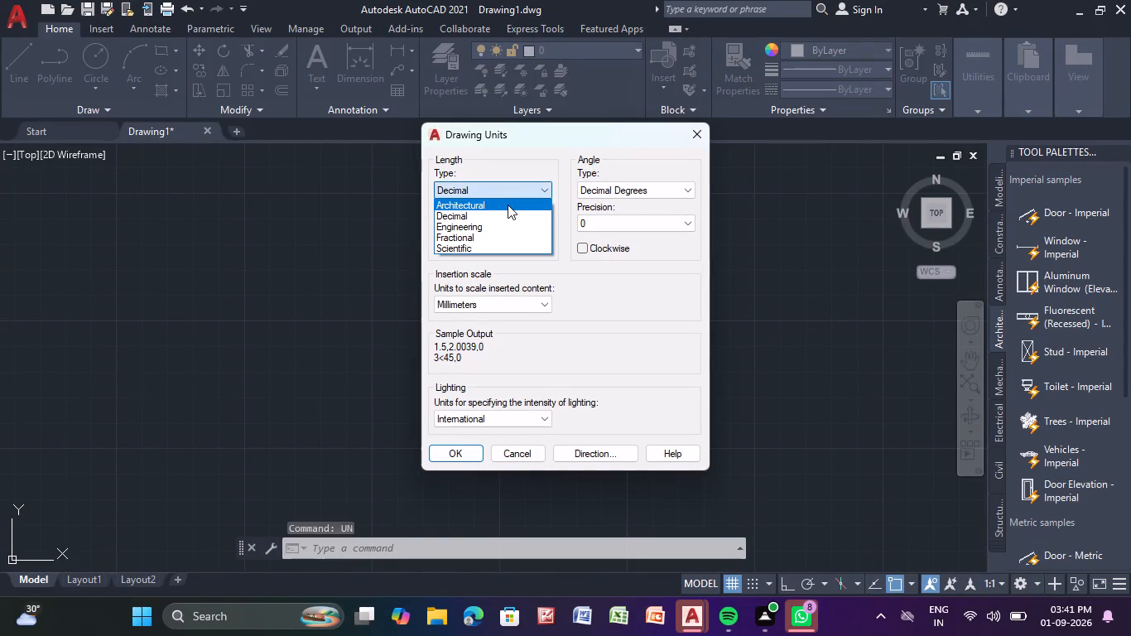
{"action": "left_click", "coordinate": [508, 205]}
{"action": "left_click", "coordinate": [530, 217]}
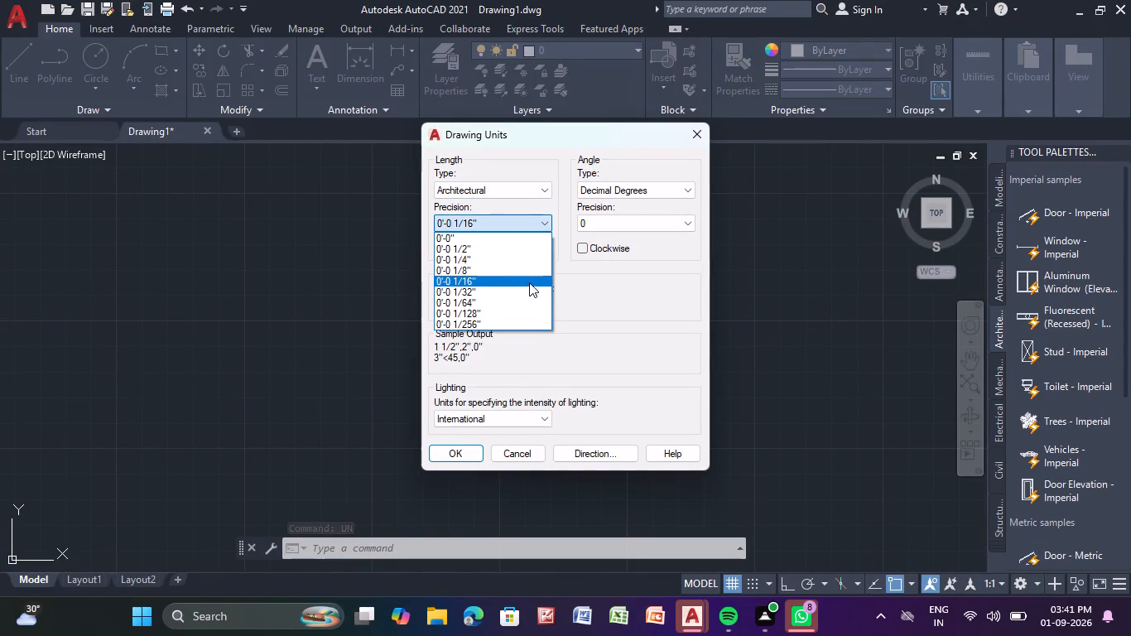
{"action": "left_click", "coordinate": [538, 269]}
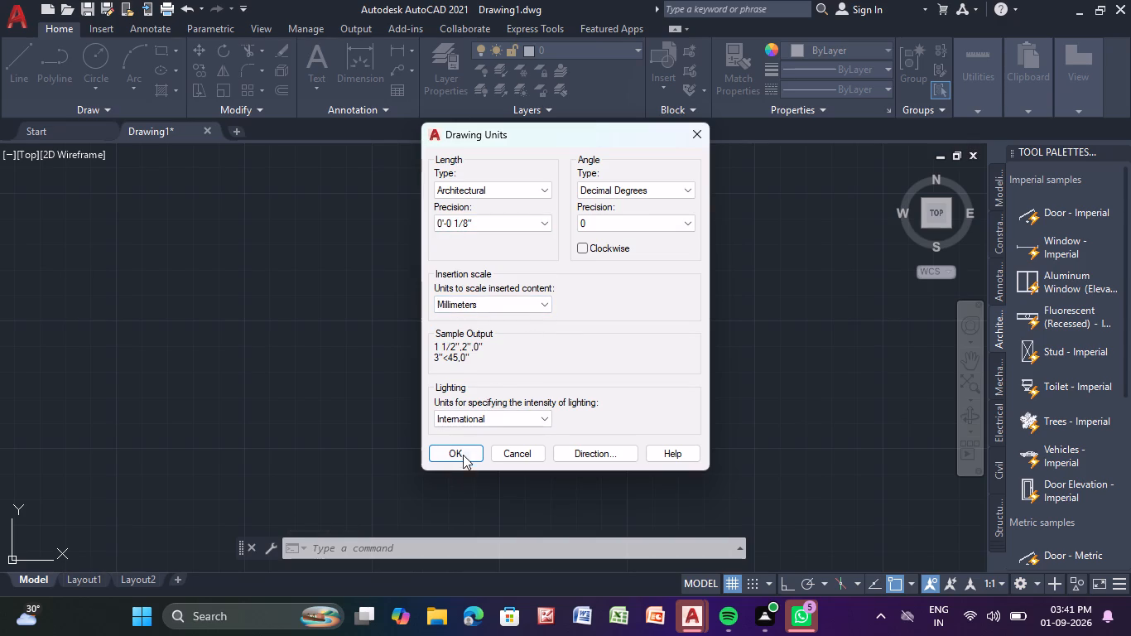
{"action": "left_click", "coordinate": [466, 450]}
{"action": "left_click", "coordinate": [611, 349]}
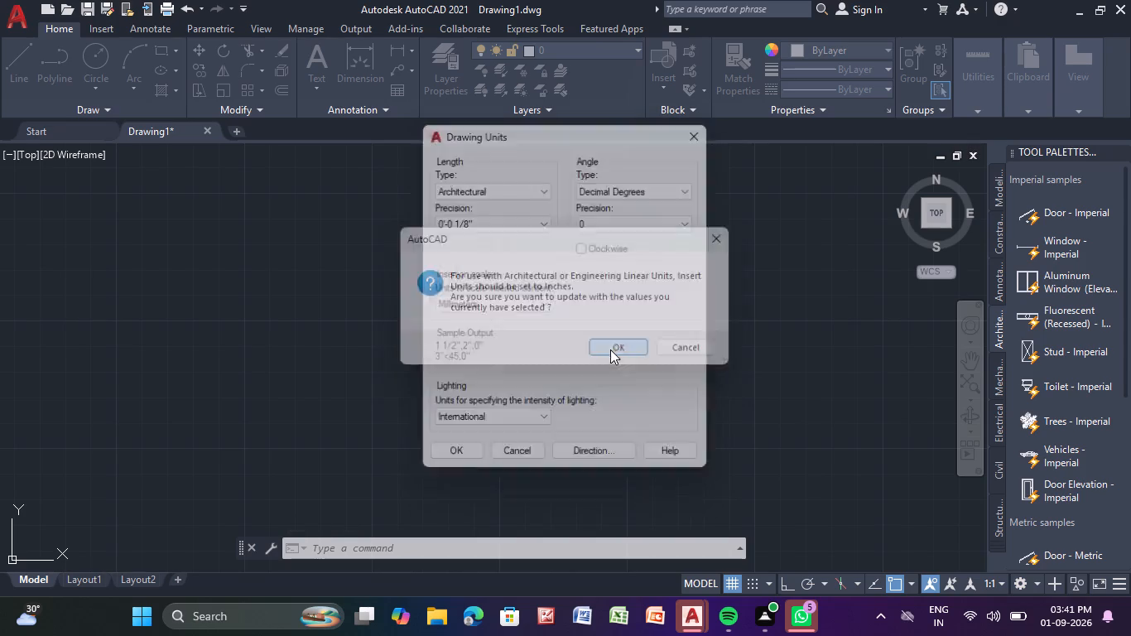
Modify dimension style ISO-25 to Architectural primary units with 0'-0 1/8" precision and make it the current style.
{"action": "type", "text": "ds"}
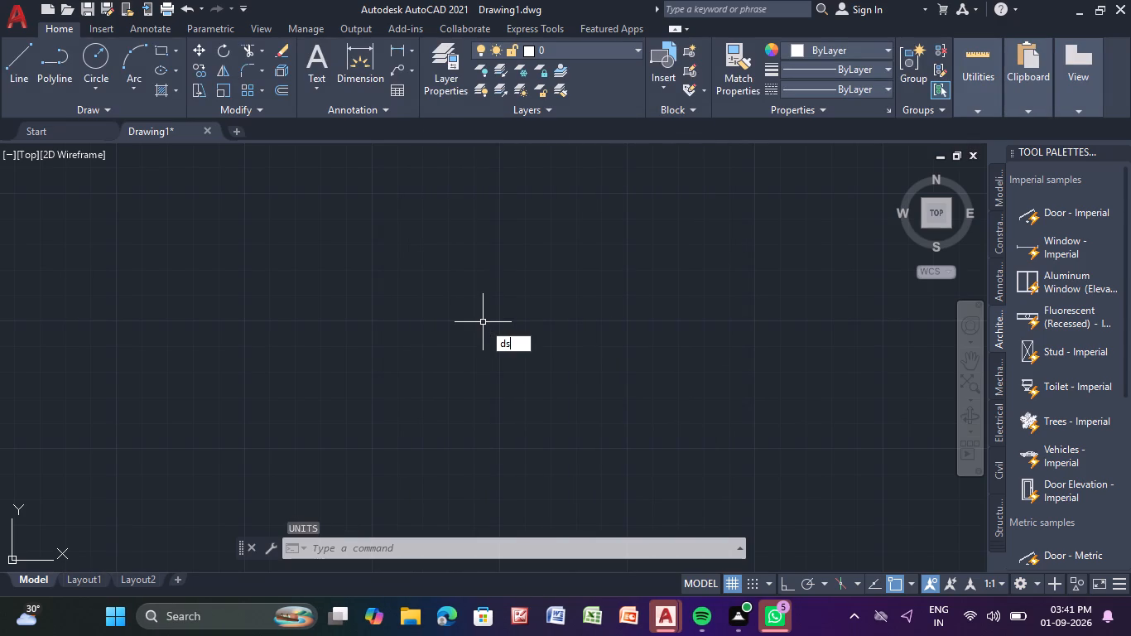
{"action": "left_click", "coordinate": [539, 369]}
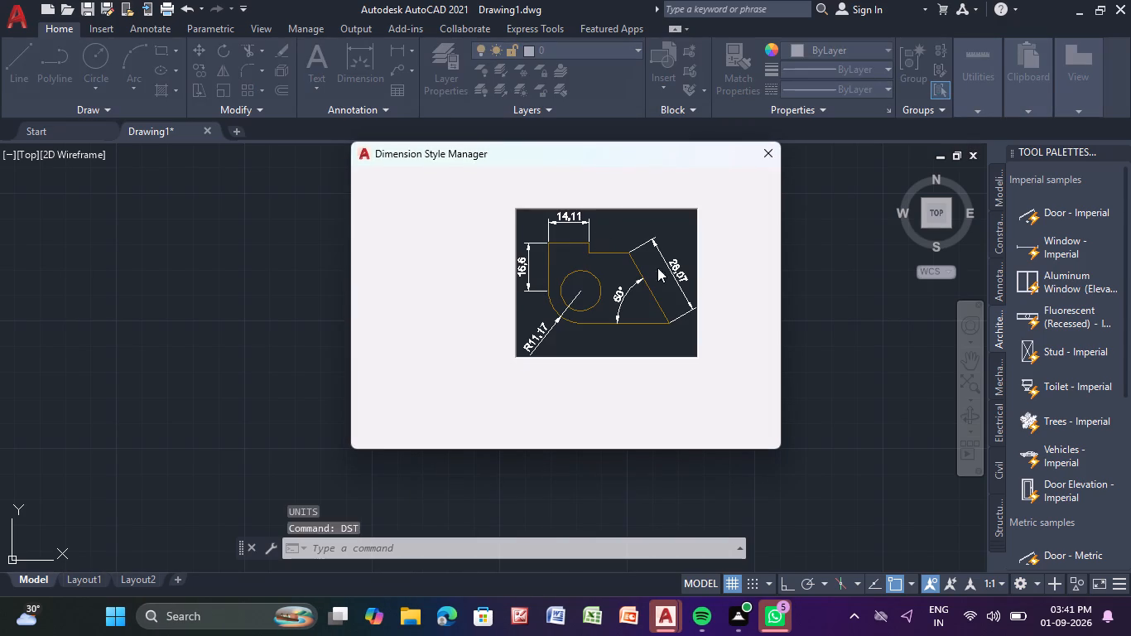
{"action": "left_click", "coordinate": [735, 267]}
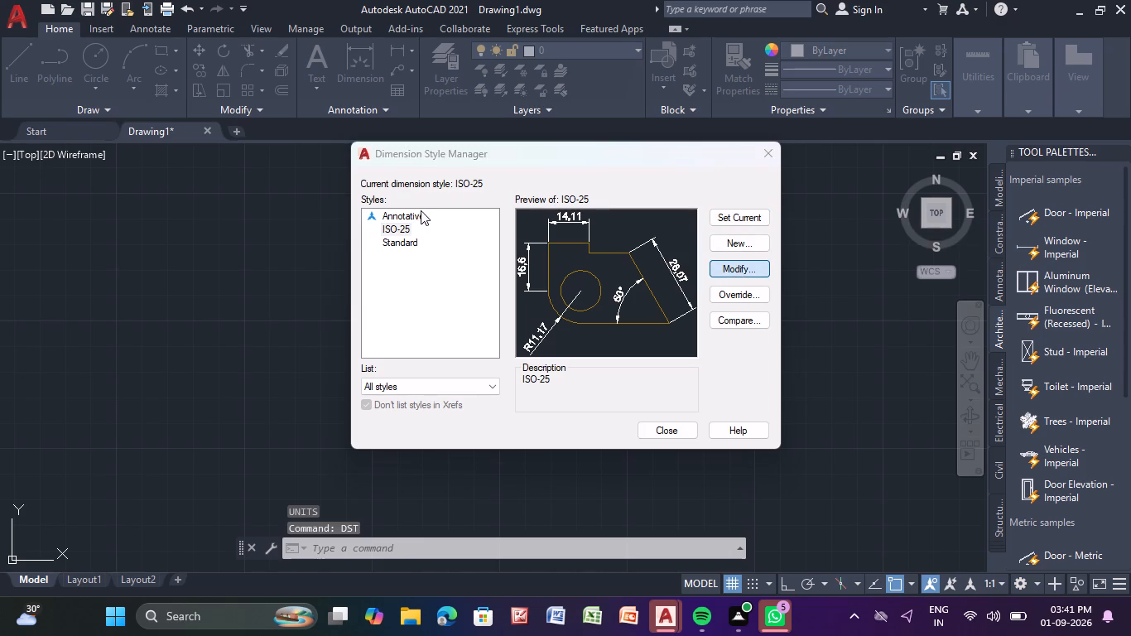
{"action": "left_click", "coordinate": [521, 152]}
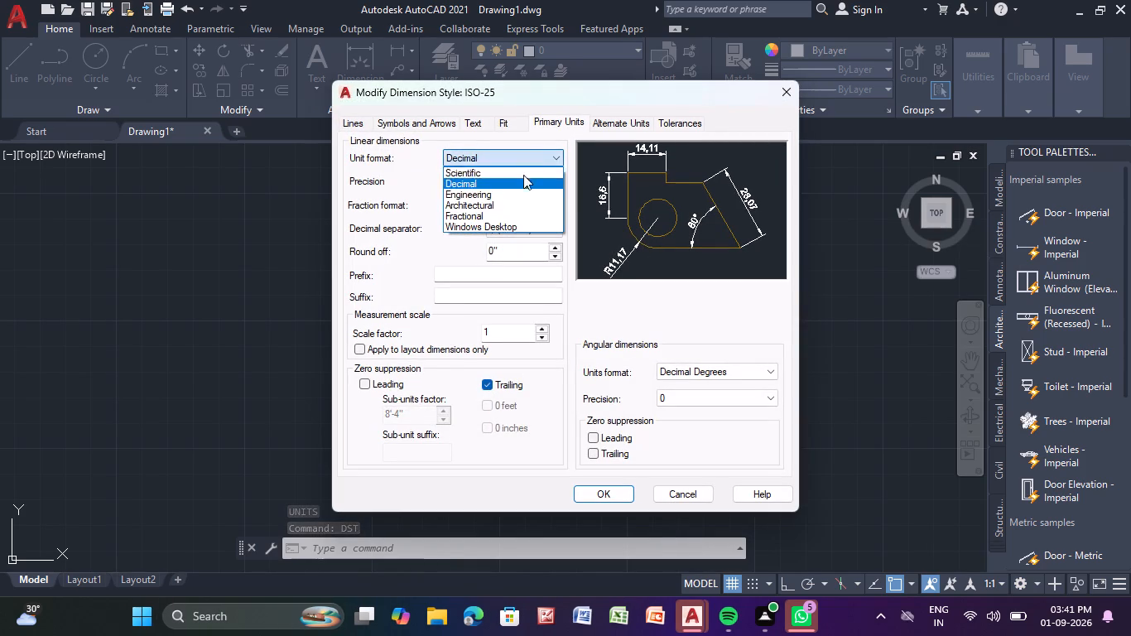
{"action": "left_click", "coordinate": [513, 208]}
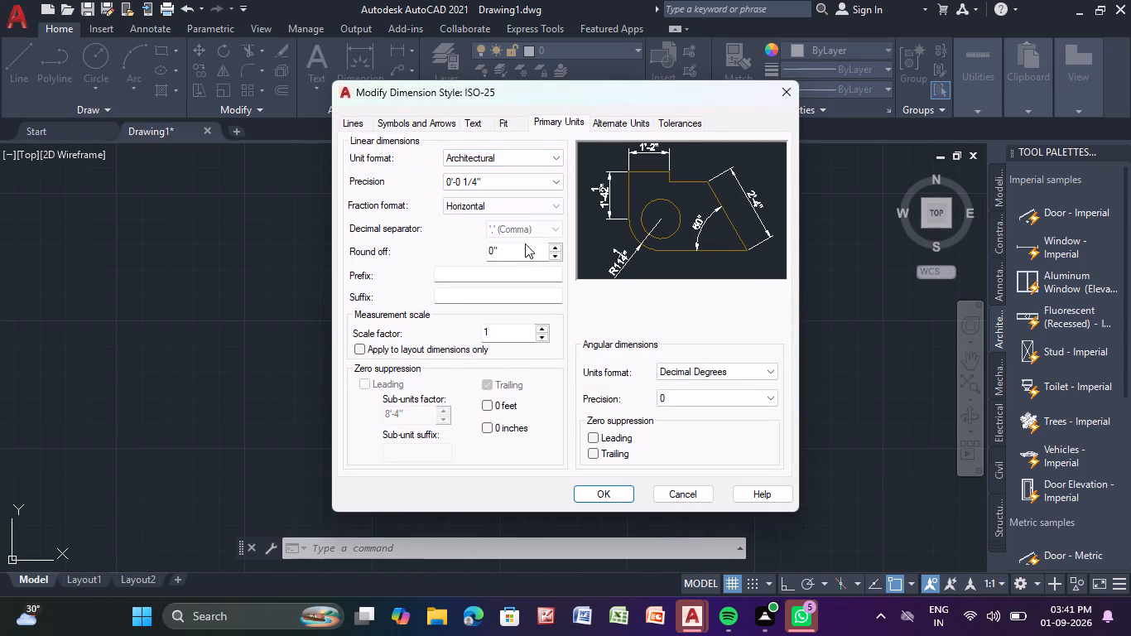
{"action": "left_click", "coordinate": [550, 181]}
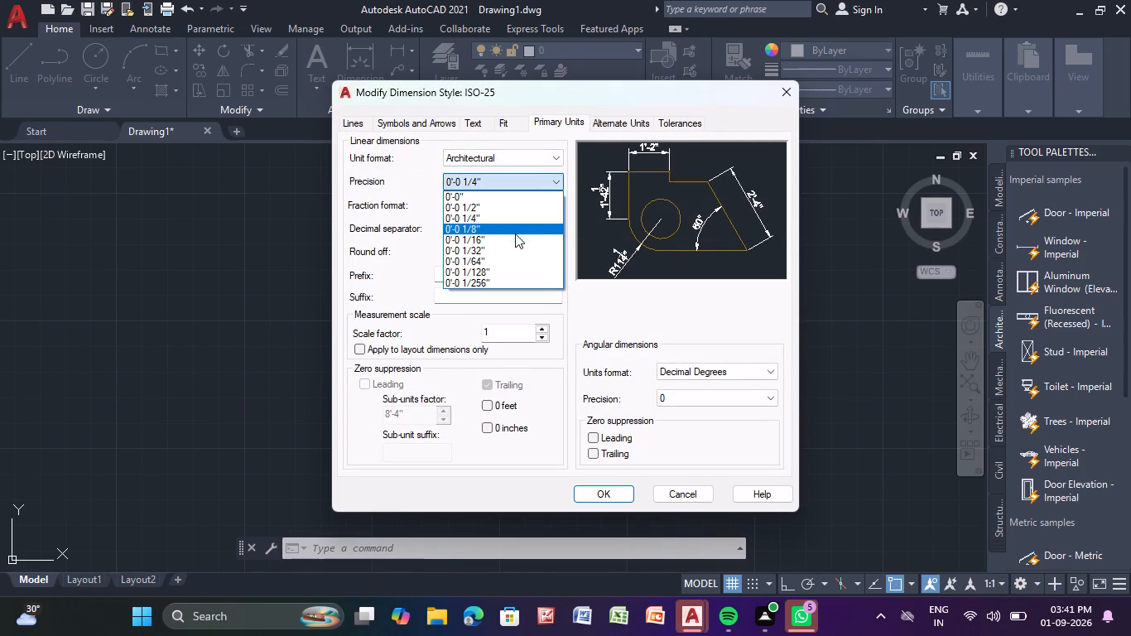
{"action": "left_click", "coordinate": [515, 234]}
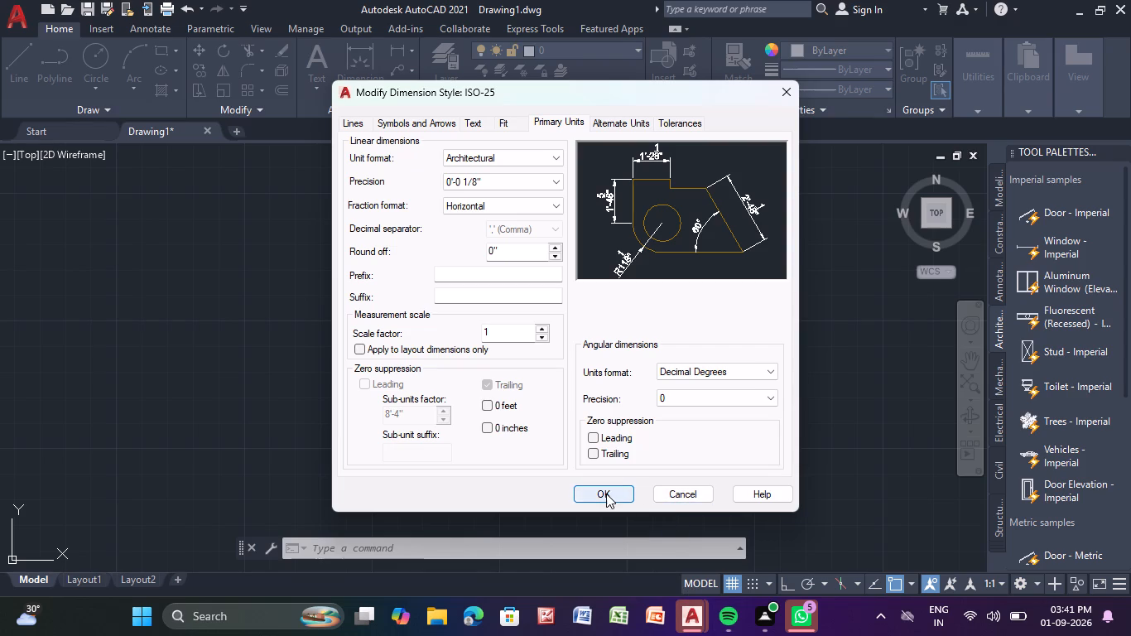
{"action": "left_click", "coordinate": [606, 494]}
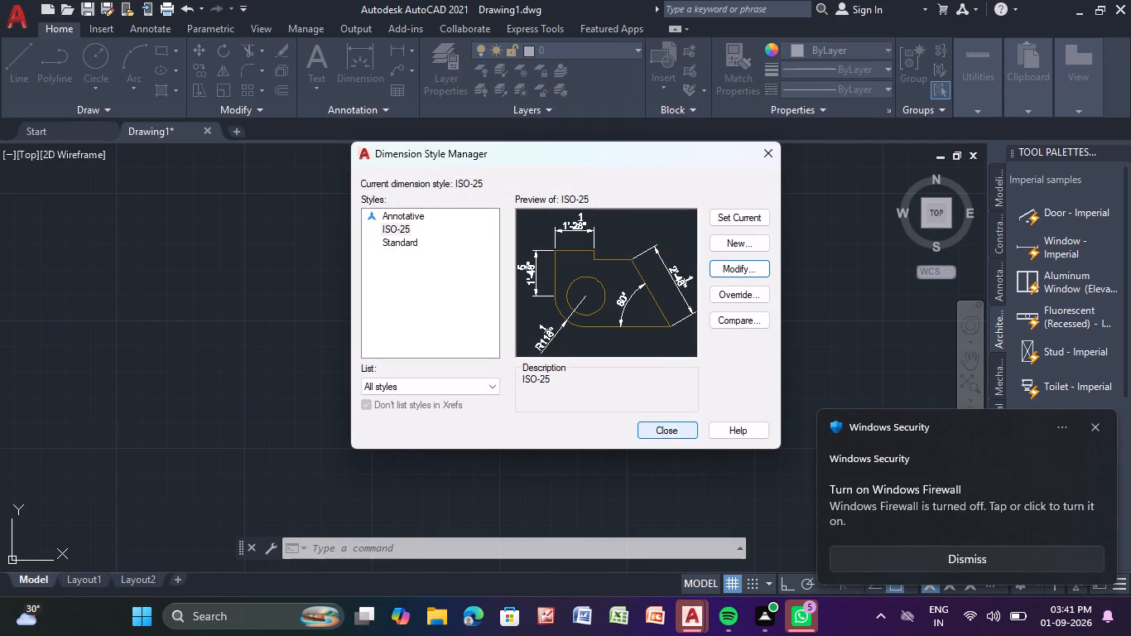
{"action": "left_click", "coordinate": [754, 220]}
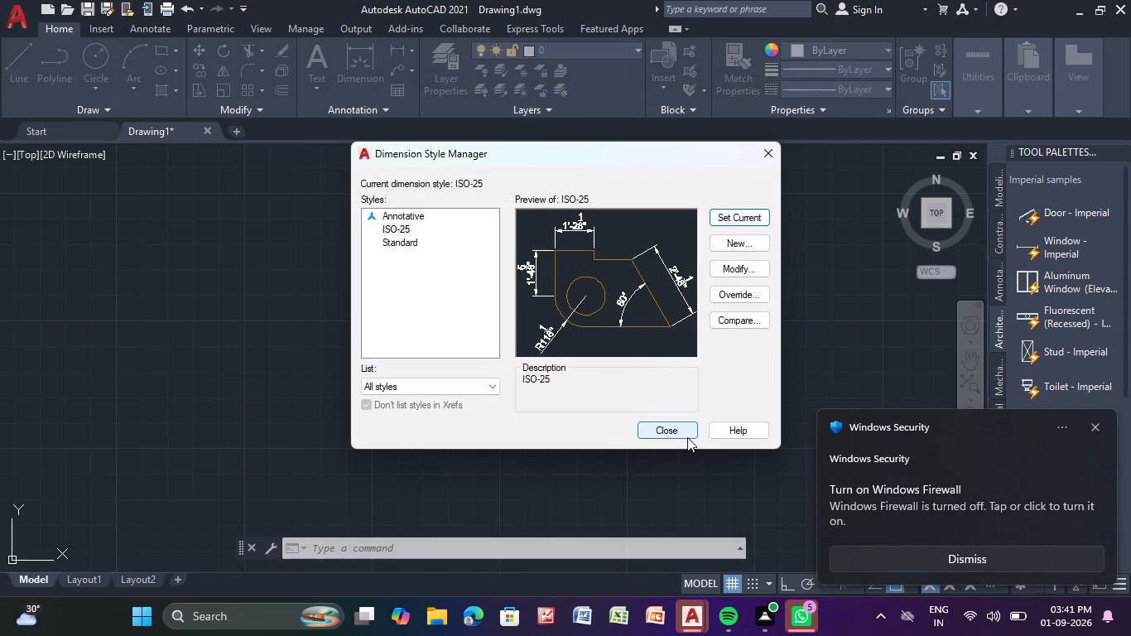
{"action": "left_click", "coordinate": [682, 435]}
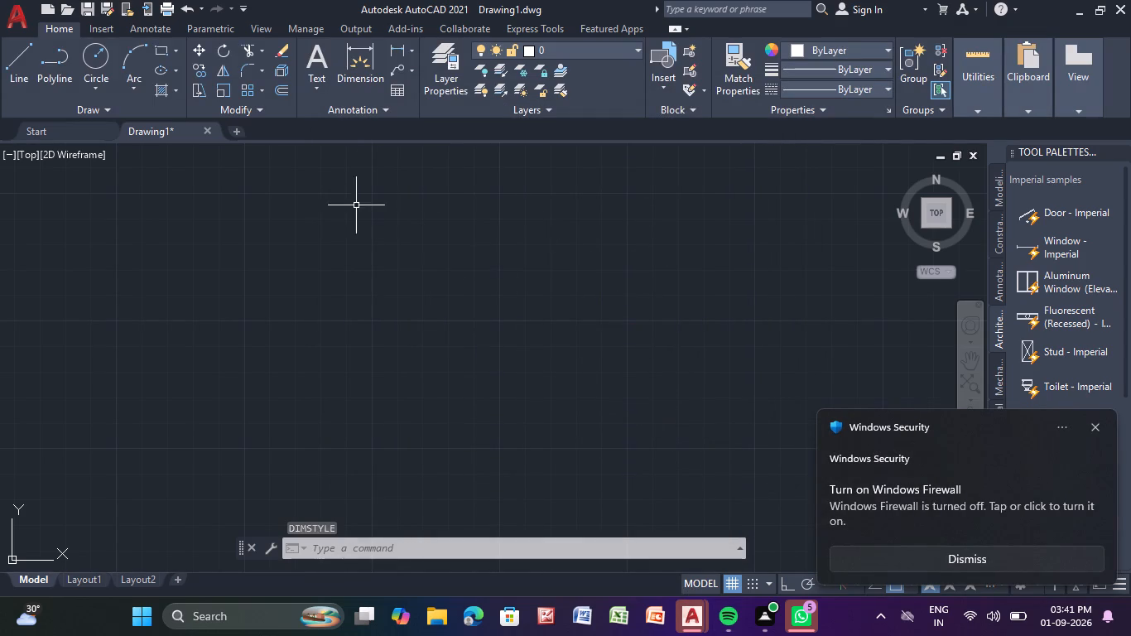
Check the Open and Save options and apply them as they stand.
{"action": "type", "text": "op"}
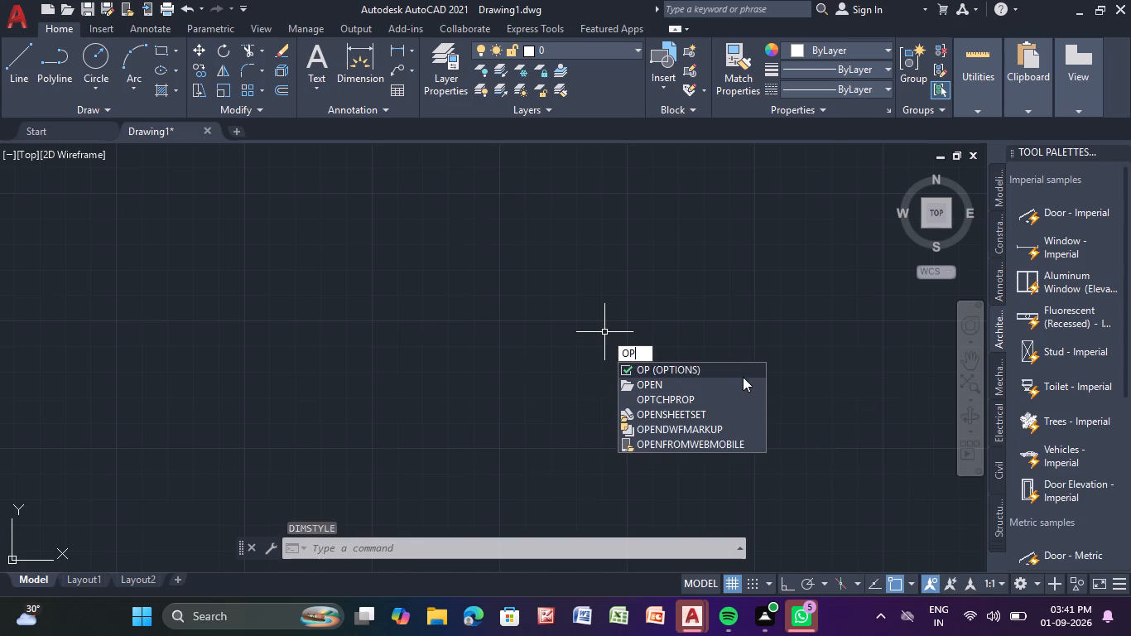
{"action": "left_click", "coordinate": [742, 376]}
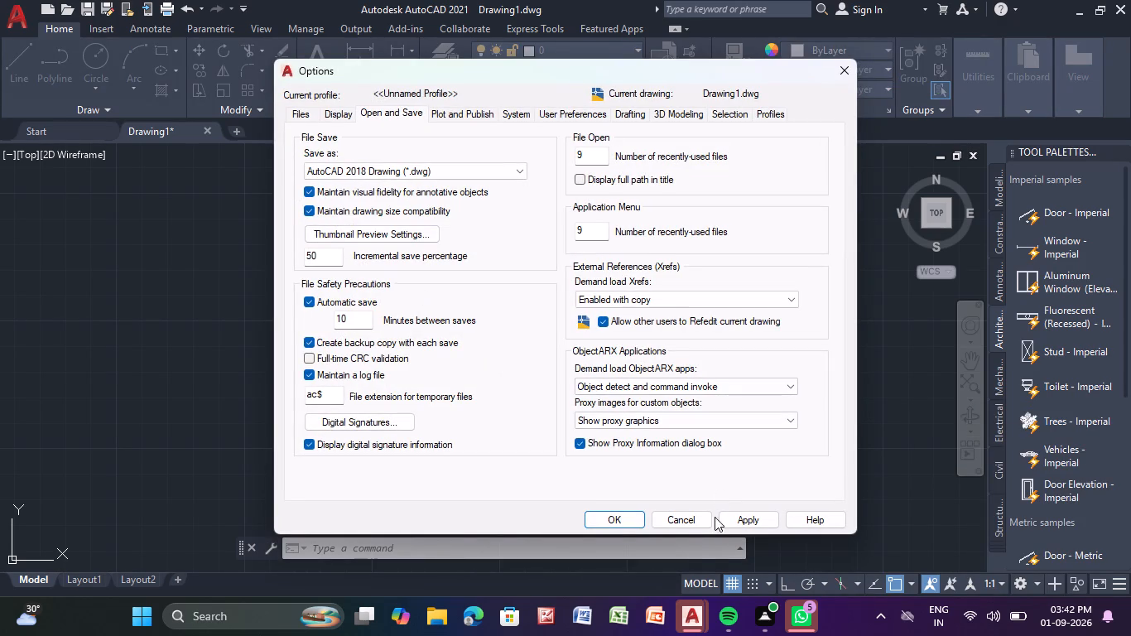
{"action": "left_click", "coordinate": [753, 513]}
{"action": "left_click", "coordinate": [620, 523]}
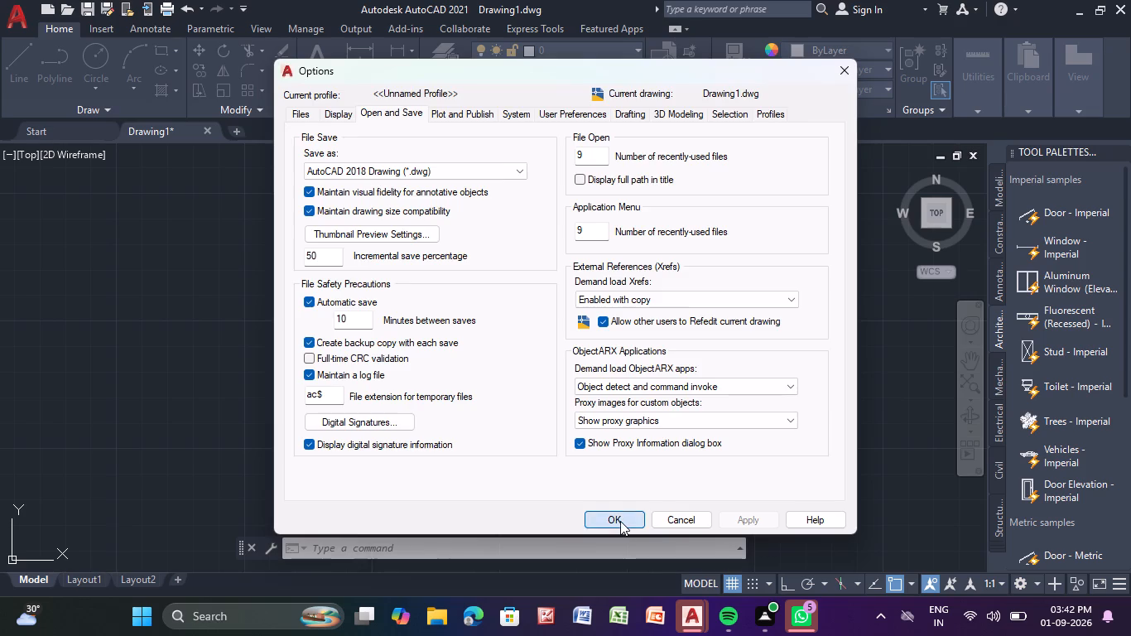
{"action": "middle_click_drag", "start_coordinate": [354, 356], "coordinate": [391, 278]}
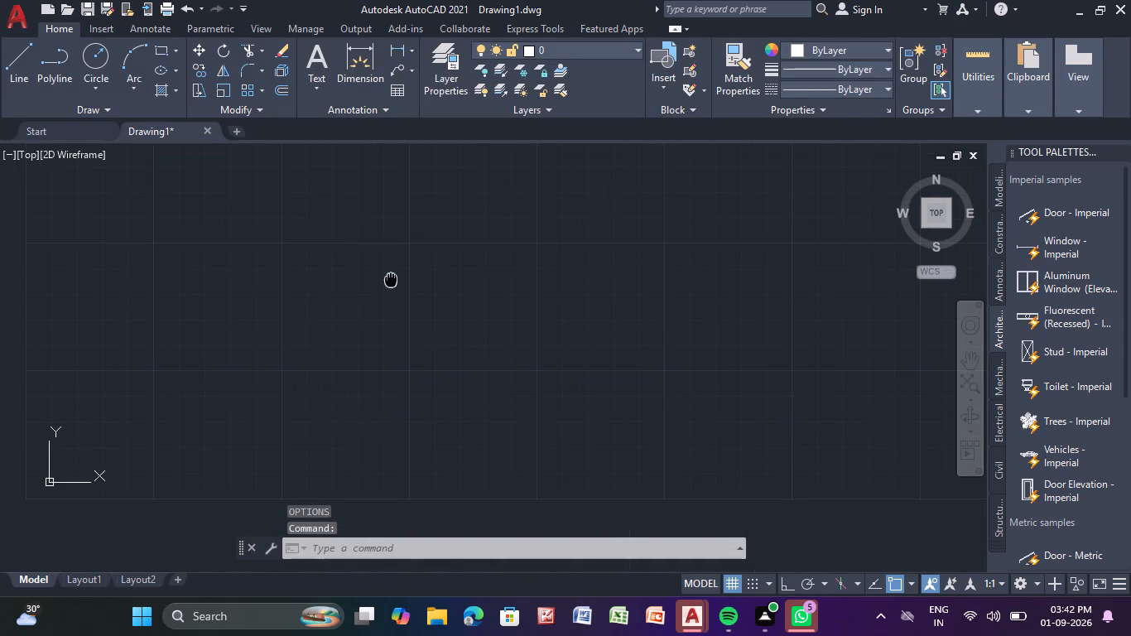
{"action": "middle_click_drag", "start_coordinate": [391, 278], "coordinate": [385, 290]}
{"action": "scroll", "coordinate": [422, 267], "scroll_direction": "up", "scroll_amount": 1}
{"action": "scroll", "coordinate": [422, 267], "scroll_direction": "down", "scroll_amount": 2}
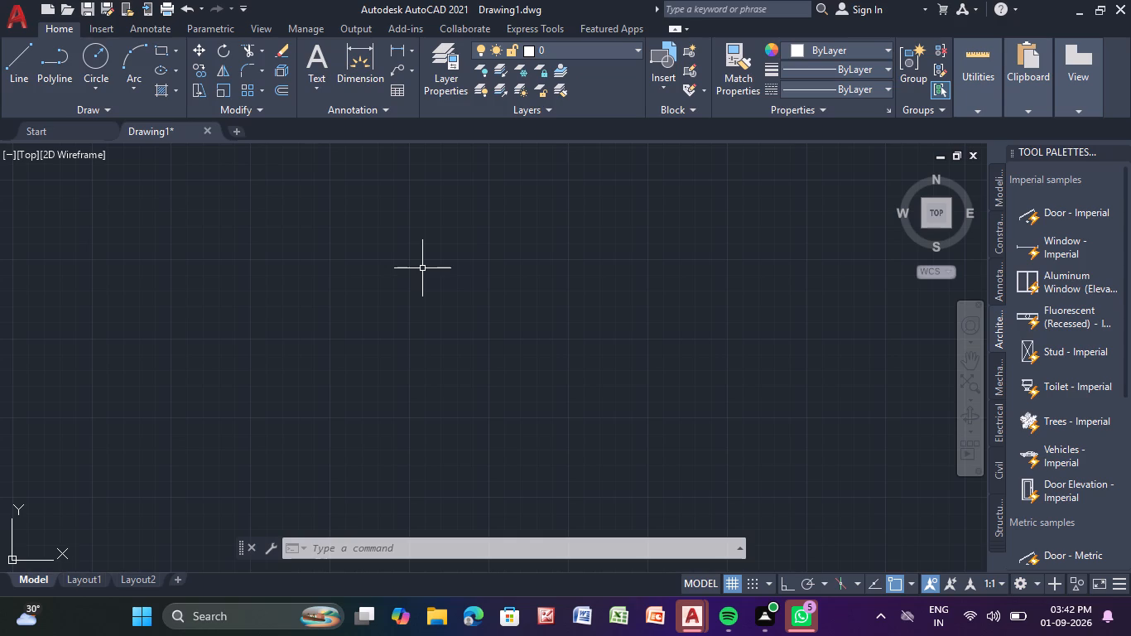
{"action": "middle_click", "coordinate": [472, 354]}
With Ortho on, draw a horizontal line 27'-7-1/2" long towards the east from a free start point.
{"action": "left_click", "coordinate": [22, 62]}
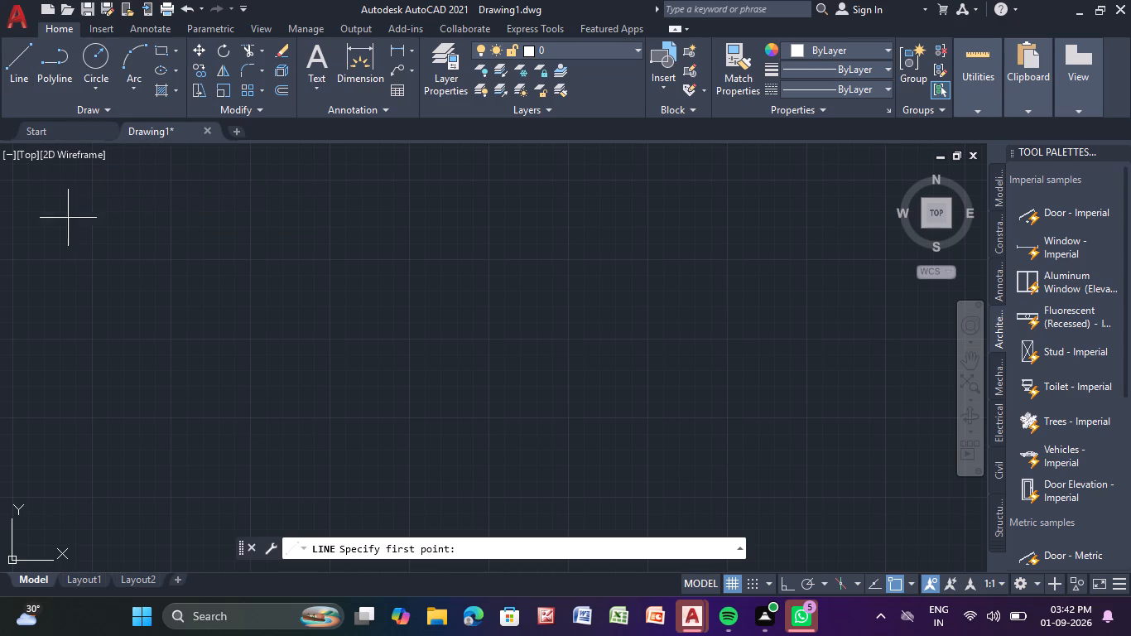
{"action": "left_click", "coordinate": [246, 263]}
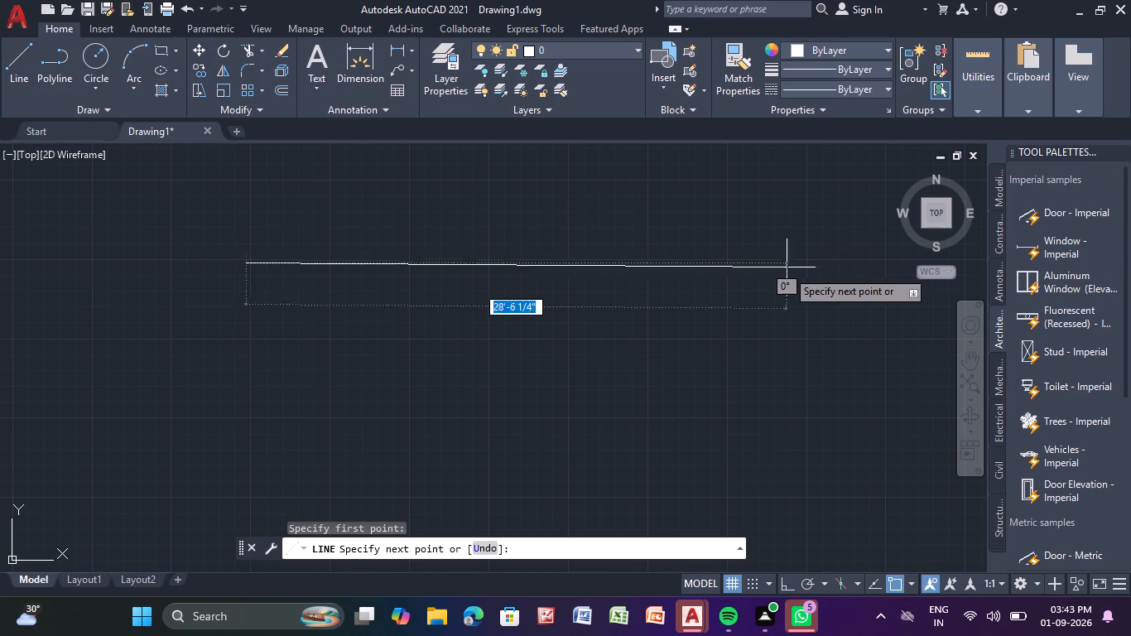
{"action": "left_click", "coordinate": [793, 587]}
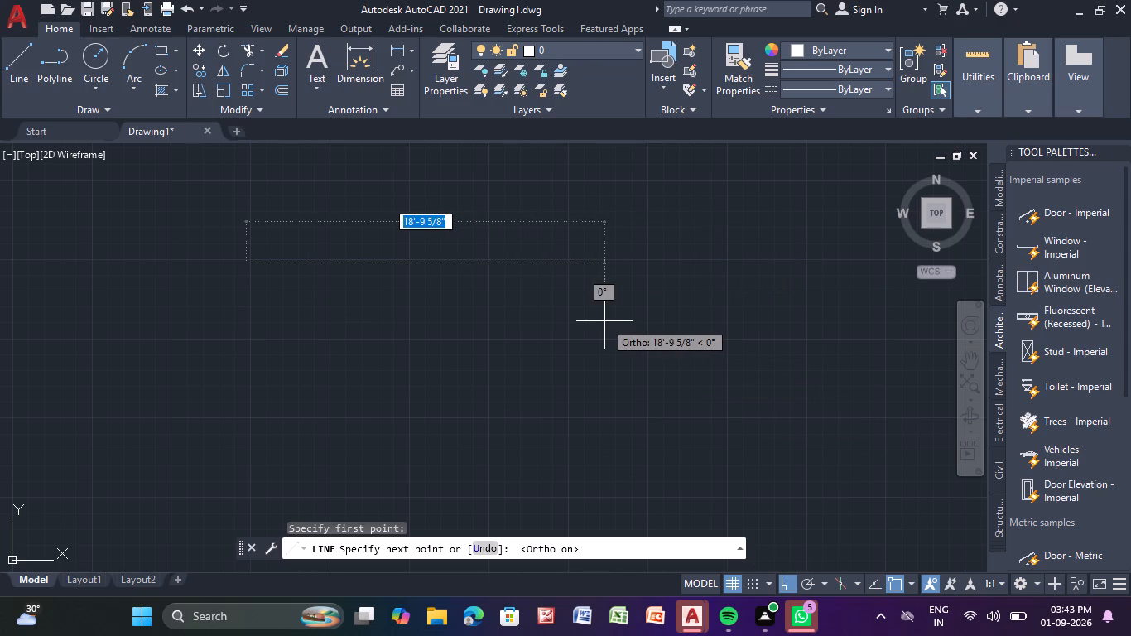
{"action": "key", "text": "2"}
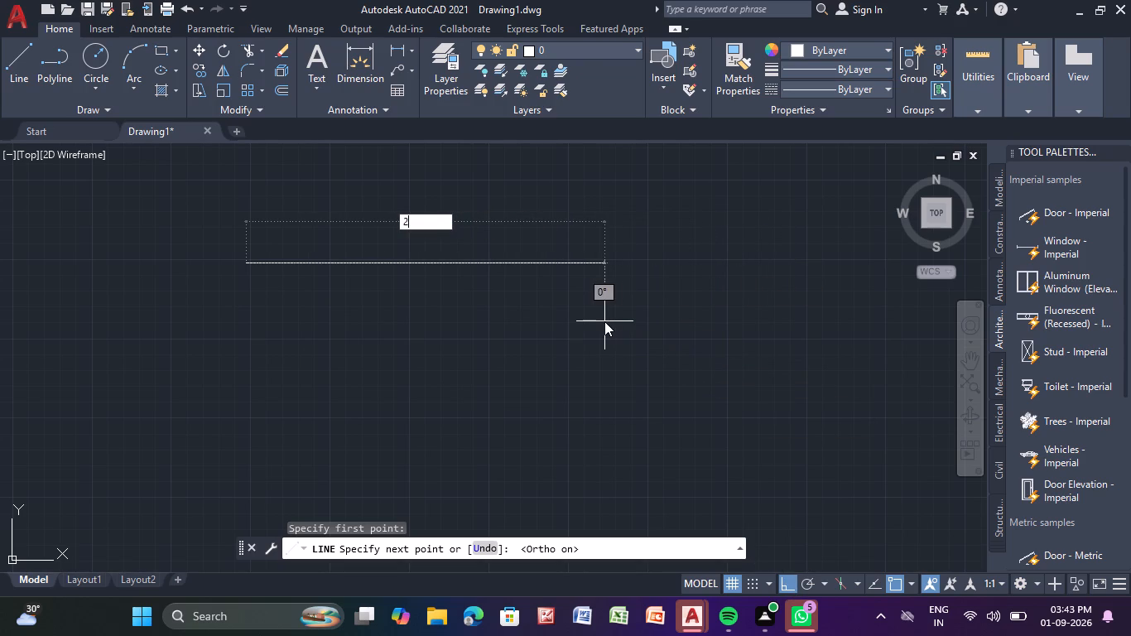
{"action": "type", "text": "7-1"}
{"action": "key", "text": "BackSpace"}
{"action": "key", "text": "BackSpace"}
{"action": "type", "text": "'-"}
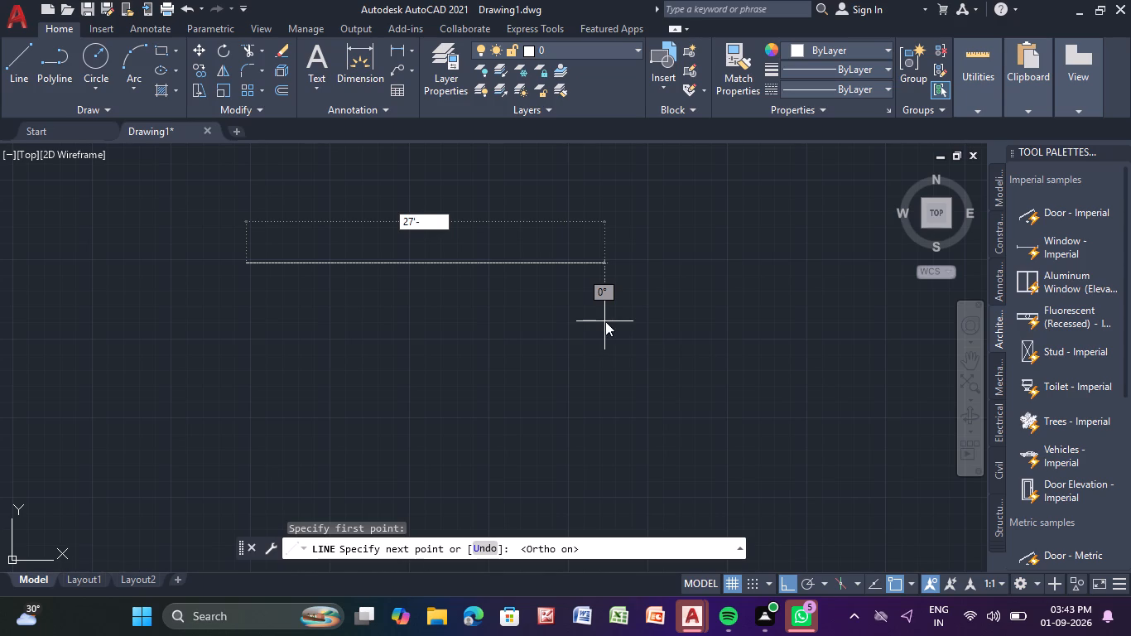
{"action": "type", "text": "7-1"}
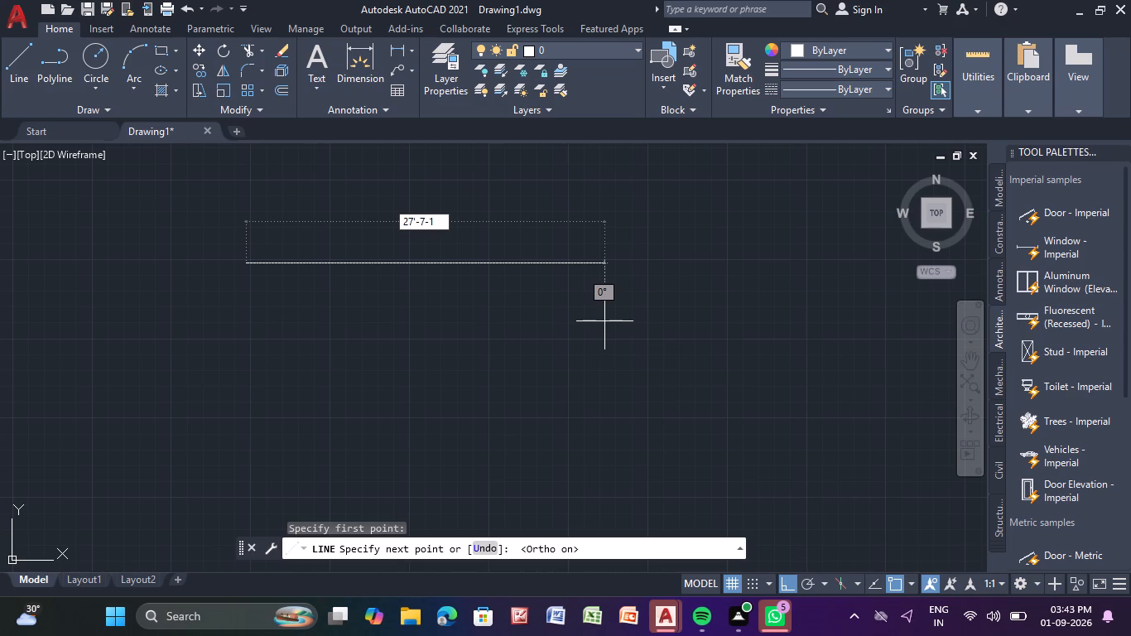
{"action": "type", "text": "/2"}
{"action": "key", "text": "shift+quotedbl"}
{"action": "key", "text": "Return"}
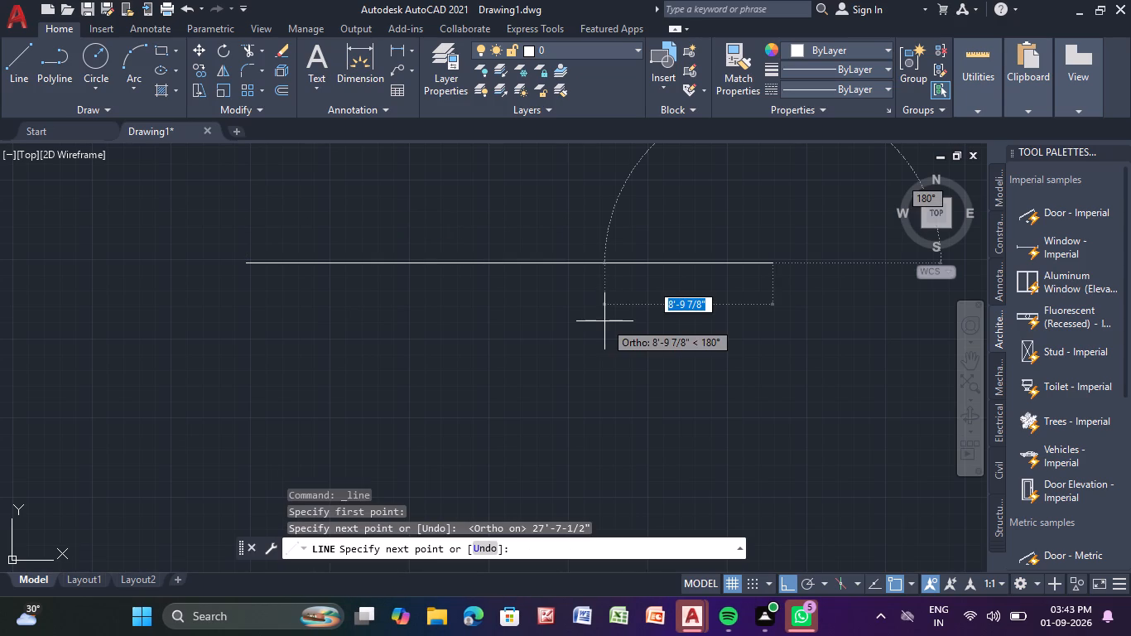
Continue the line vertically downward 35'-11-1/2" from the east end of the horizontal segment.
{"action": "scroll", "coordinate": [794, 436], "scroll_direction": "down", "scroll_amount": 3}
{"action": "middle_click_drag", "start_coordinate": [794, 436], "coordinate": [768, 345]}
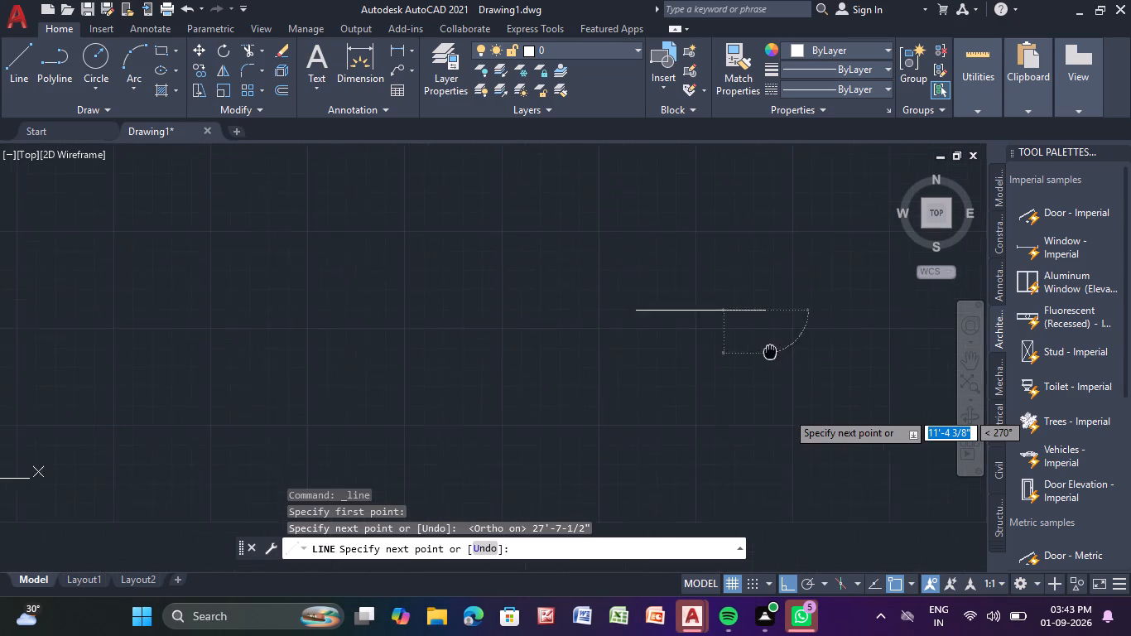
{"action": "middle_click_drag", "start_coordinate": [768, 345], "coordinate": [695, 245]}
{"action": "scroll", "coordinate": [692, 248], "scroll_direction": "up", "scroll_amount": 2}
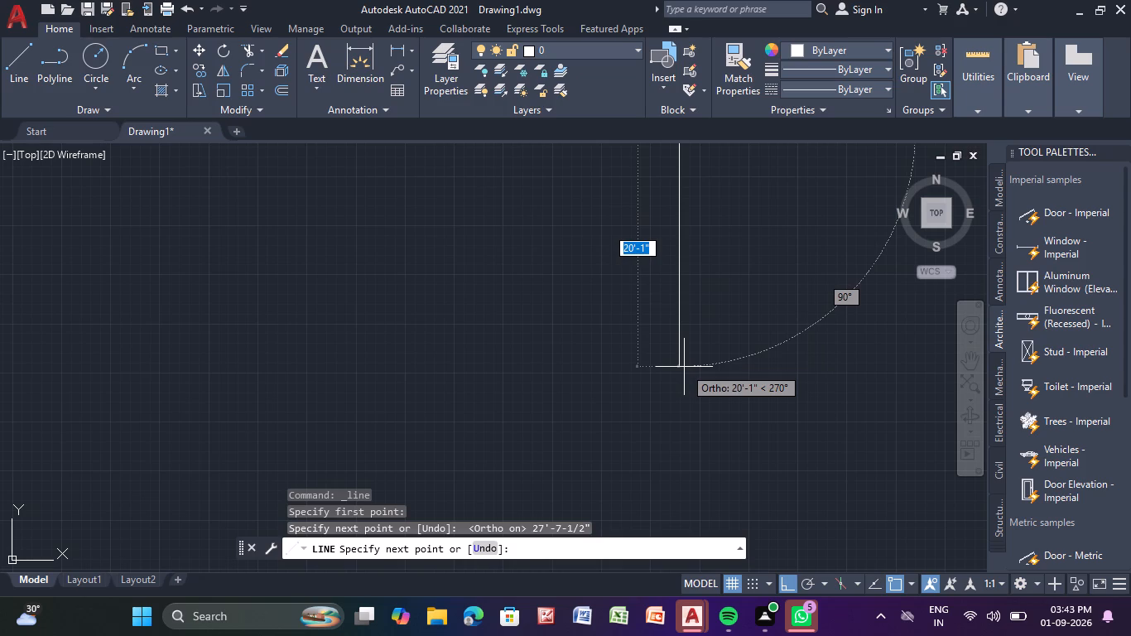
{"action": "type", "text": "35"}
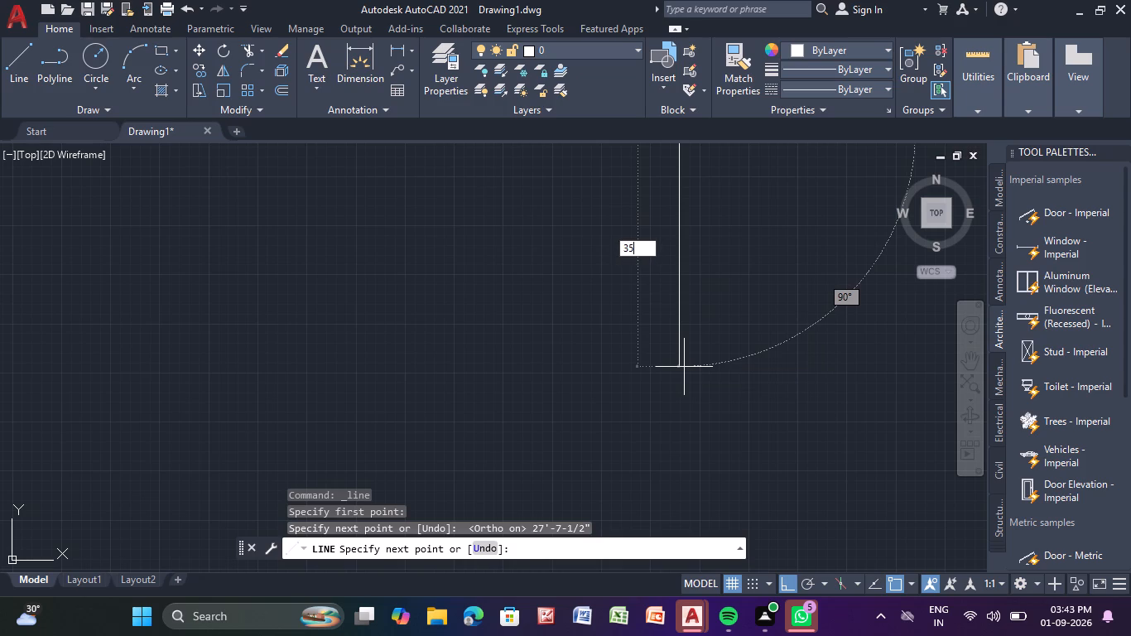
{"action": "type", "text": "'-11-1/2"}
{"action": "key", "text": "shift+quotedbl"}
{"action": "key", "text": "Return"}
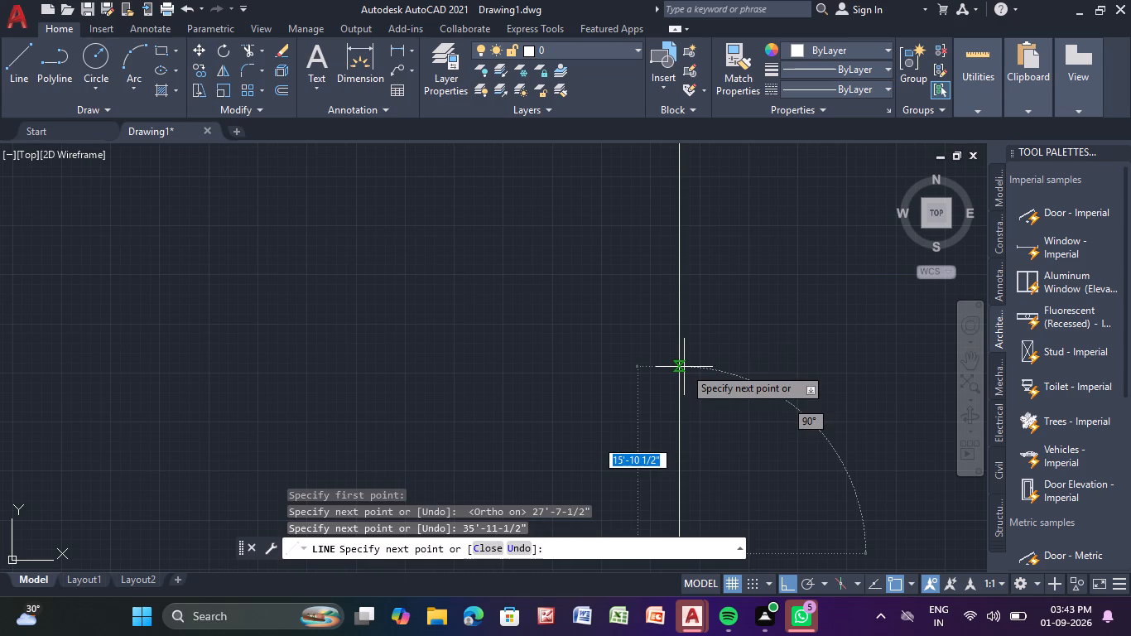
Continue the line 27'-7-1/2" horizontally towards the west from the lower end of the vertical segment.
{"action": "scroll", "coordinate": [362, 368], "scroll_direction": "down", "scroll_amount": 3}
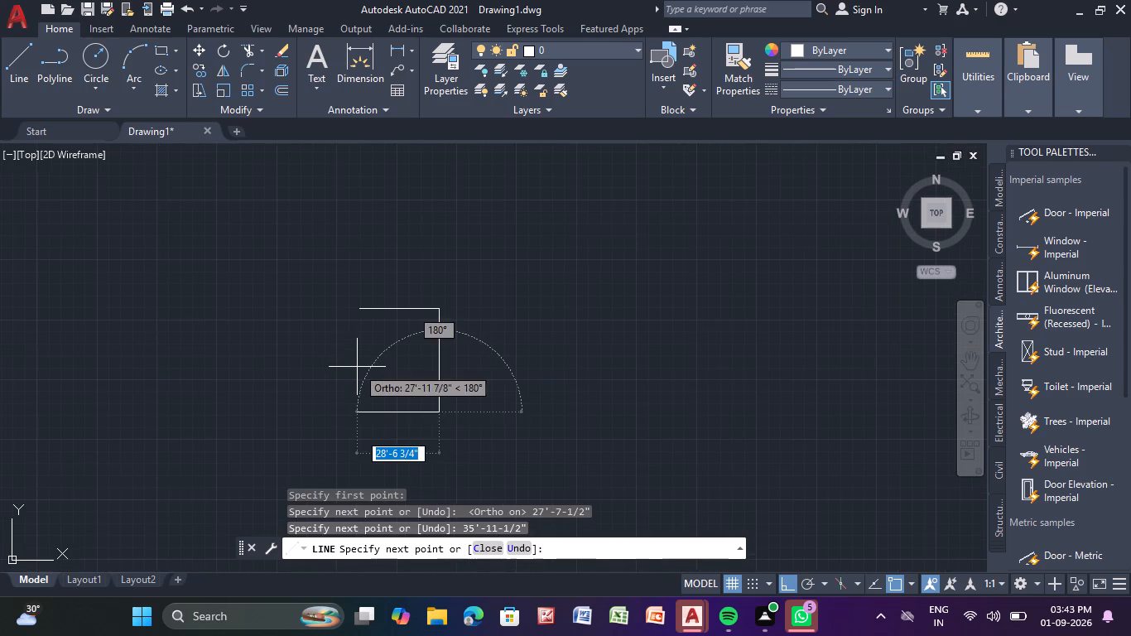
{"action": "middle_click_drag", "start_coordinate": [356, 365], "coordinate": [507, 395]}
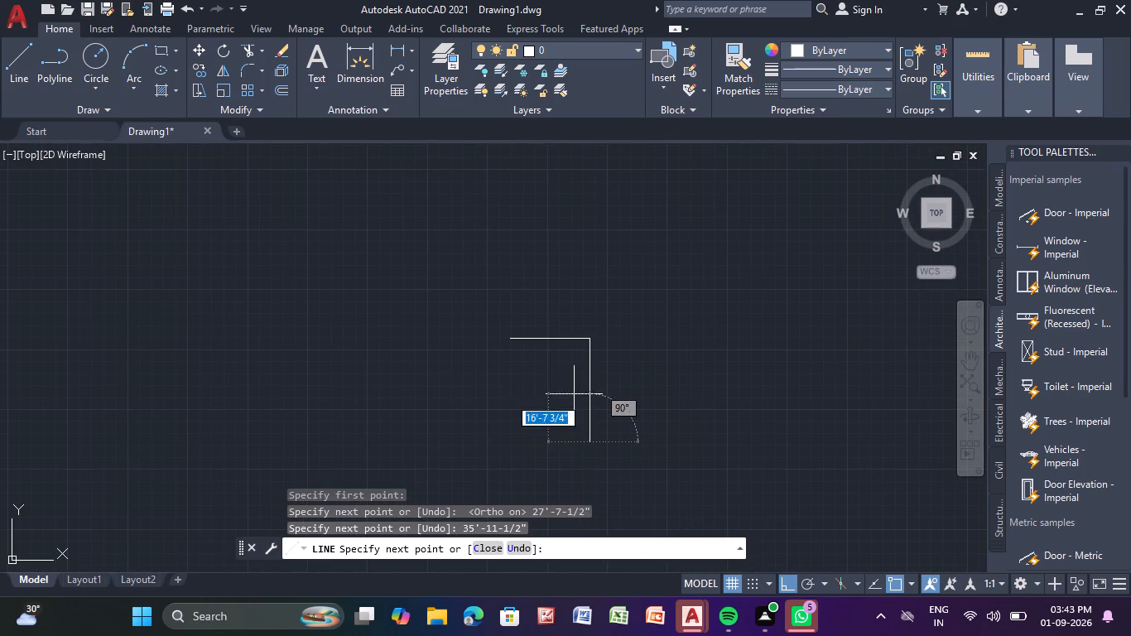
{"action": "scroll", "coordinate": [513, 358], "scroll_direction": "up", "scroll_amount": 3}
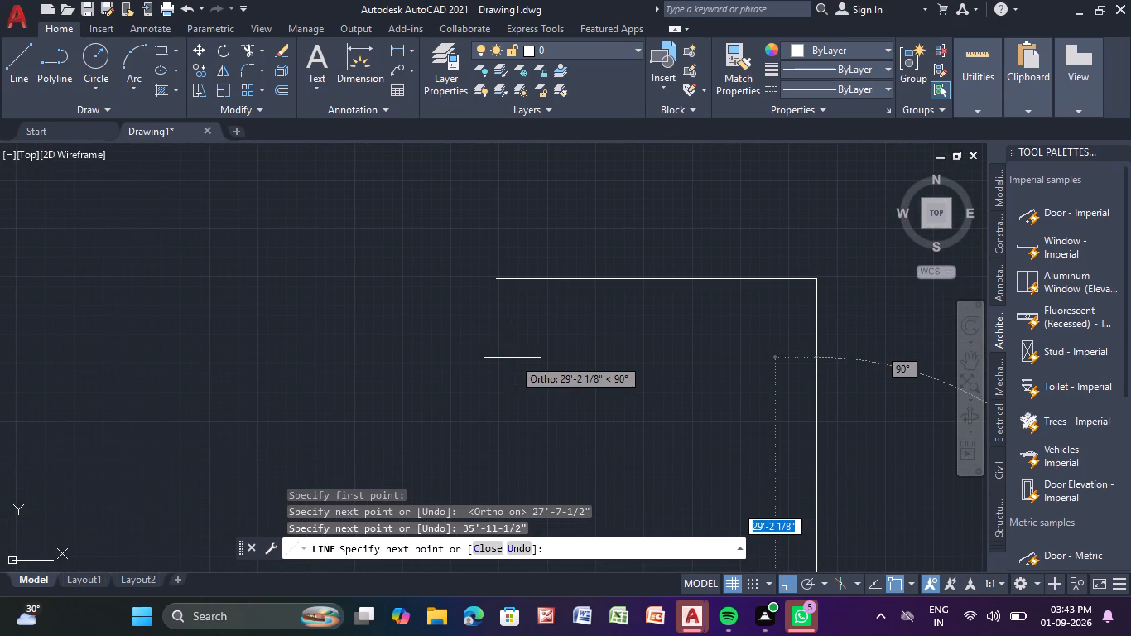
{"action": "scroll", "coordinate": [503, 354], "scroll_direction": "down", "scroll_amount": 2}
{"action": "middle_click_drag", "start_coordinate": [502, 353], "coordinate": [497, 195]}
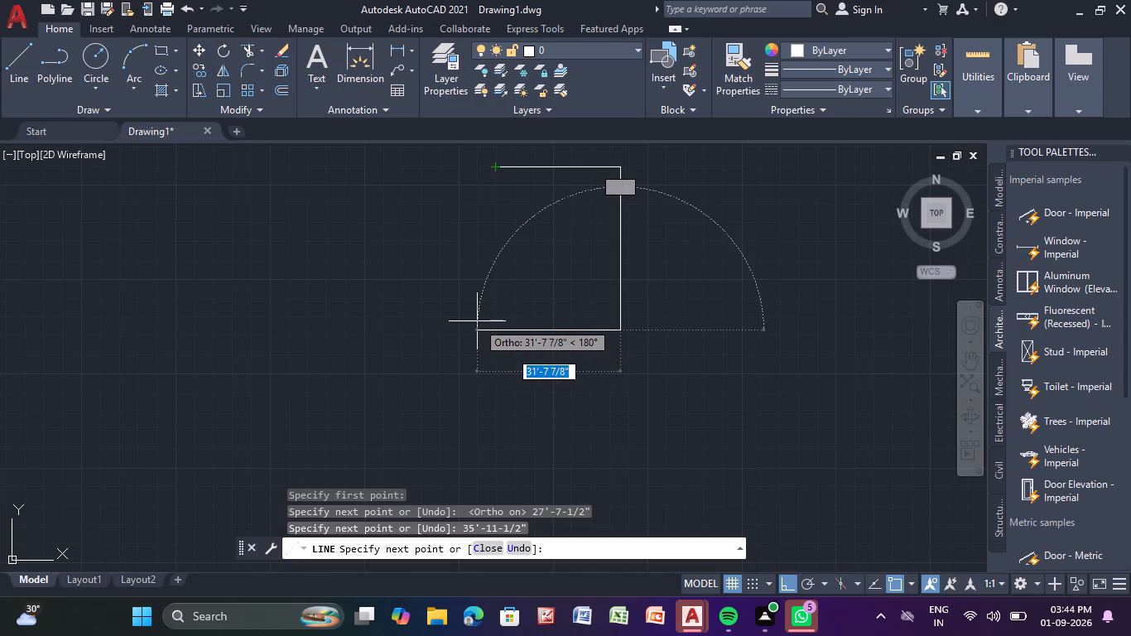
{"action": "key", "text": "2"}
{"action": "key", "text": "7"}
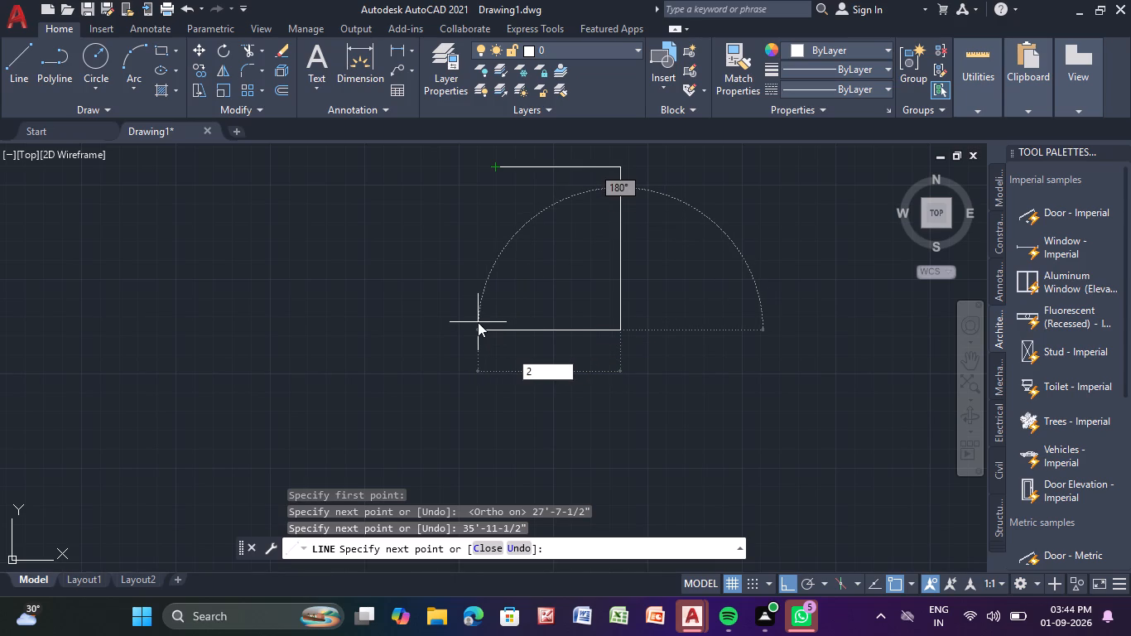
{"action": "type", "text": "'-"}
{"action": "key", "text": "7"}
{"action": "type", "text": "-1"}
{"action": "type", "text": "/2"}
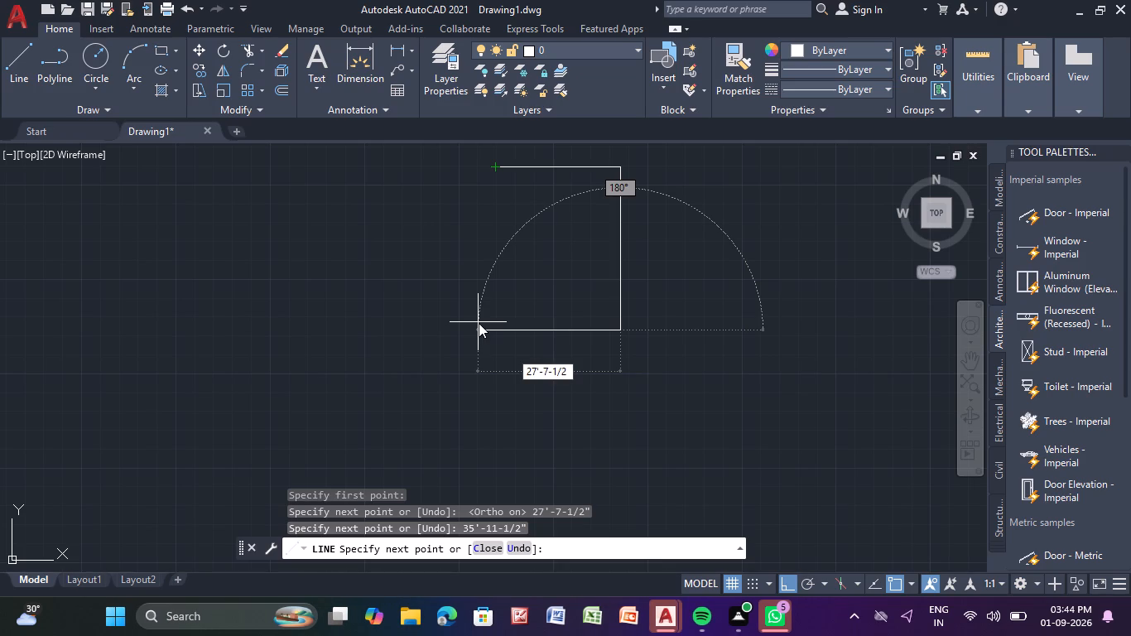
{"action": "key", "text": "shift+quotedbl"}
{"action": "key", "text": "Return"}
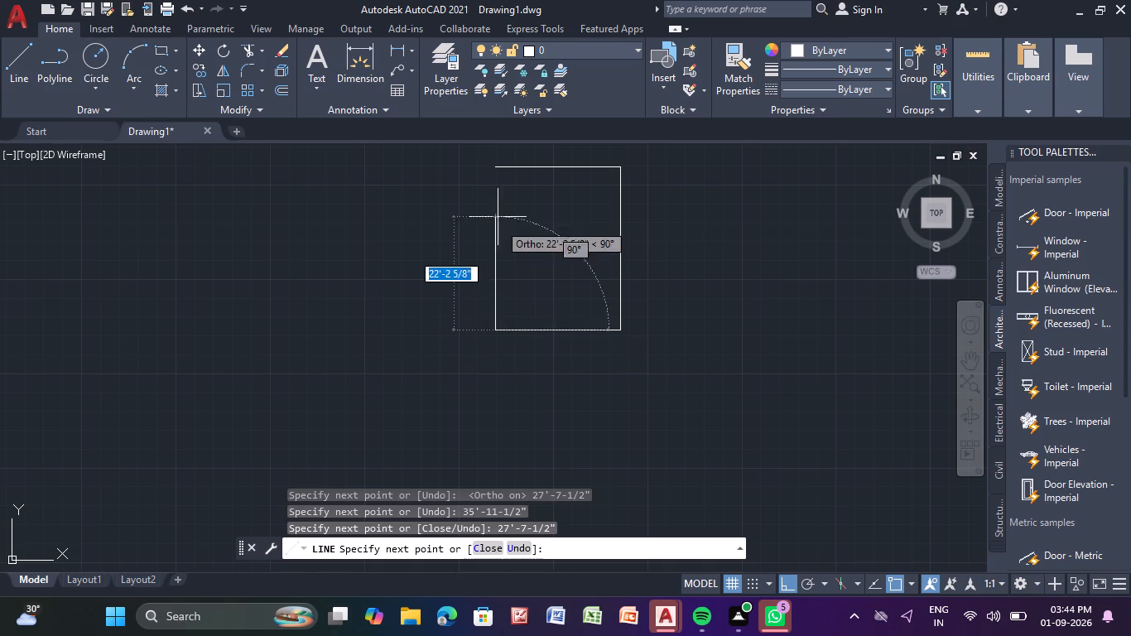
Close the rectangular outline with a vertical line up to its starting corner and finish the Line command.
{"action": "middle_click_drag", "start_coordinate": [500, 166], "coordinate": [493, 221]}
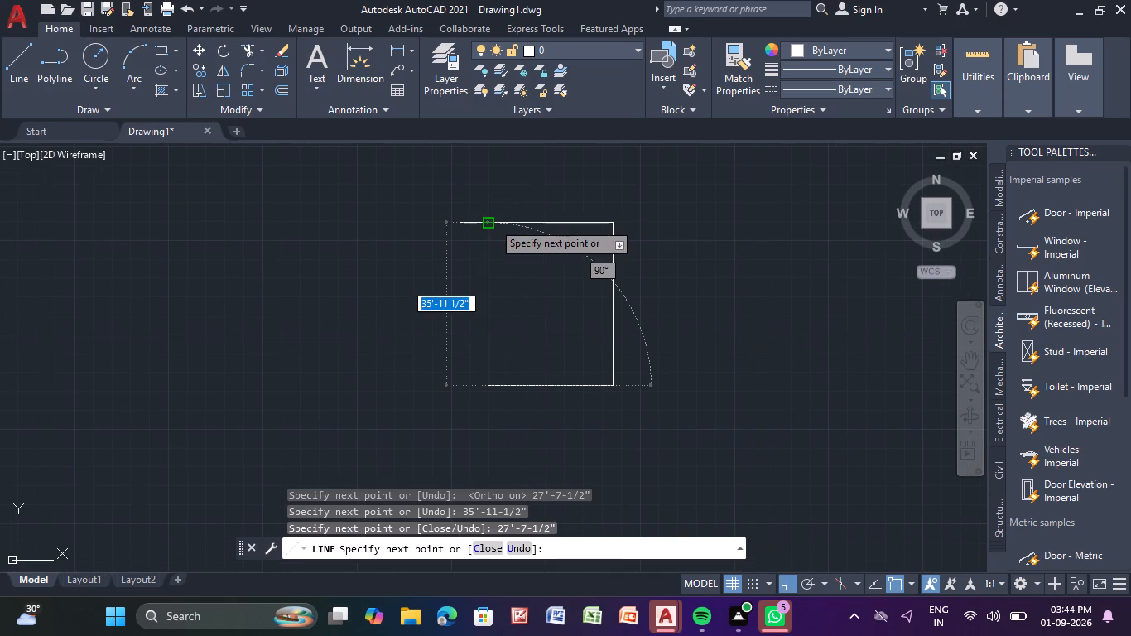
{"action": "left_click", "coordinate": [493, 222]}
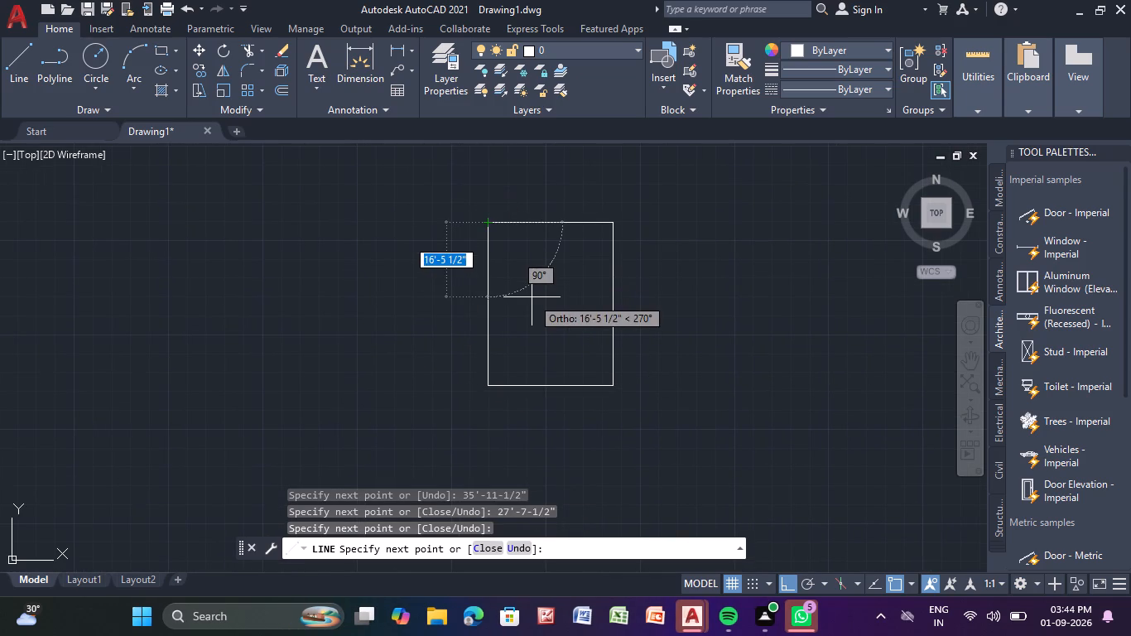
{"action": "key", "text": "Escape"}
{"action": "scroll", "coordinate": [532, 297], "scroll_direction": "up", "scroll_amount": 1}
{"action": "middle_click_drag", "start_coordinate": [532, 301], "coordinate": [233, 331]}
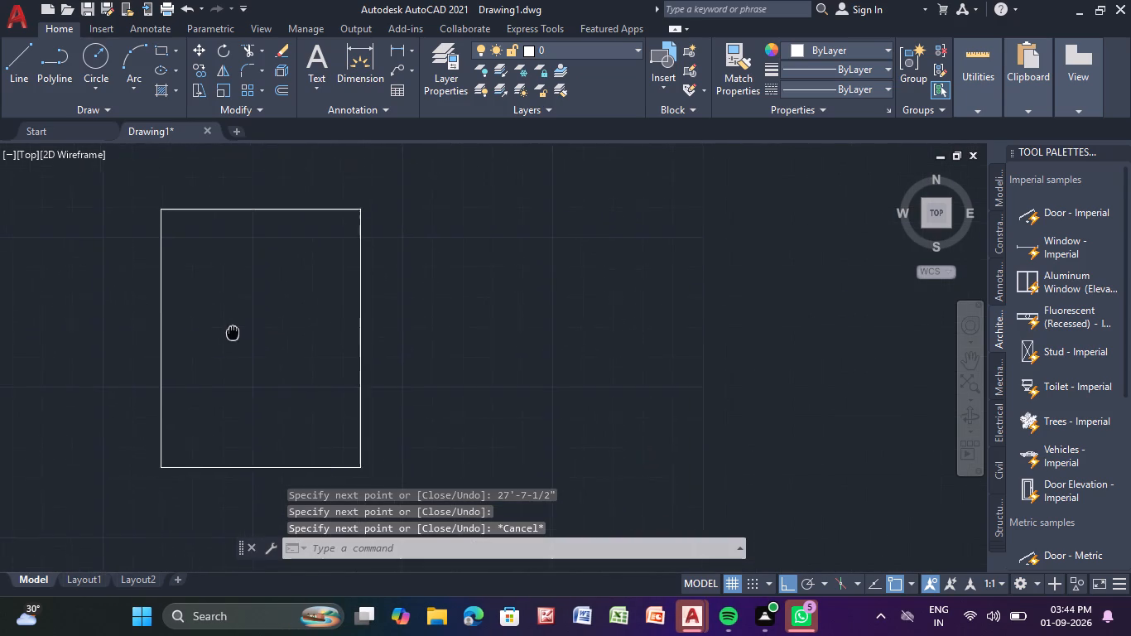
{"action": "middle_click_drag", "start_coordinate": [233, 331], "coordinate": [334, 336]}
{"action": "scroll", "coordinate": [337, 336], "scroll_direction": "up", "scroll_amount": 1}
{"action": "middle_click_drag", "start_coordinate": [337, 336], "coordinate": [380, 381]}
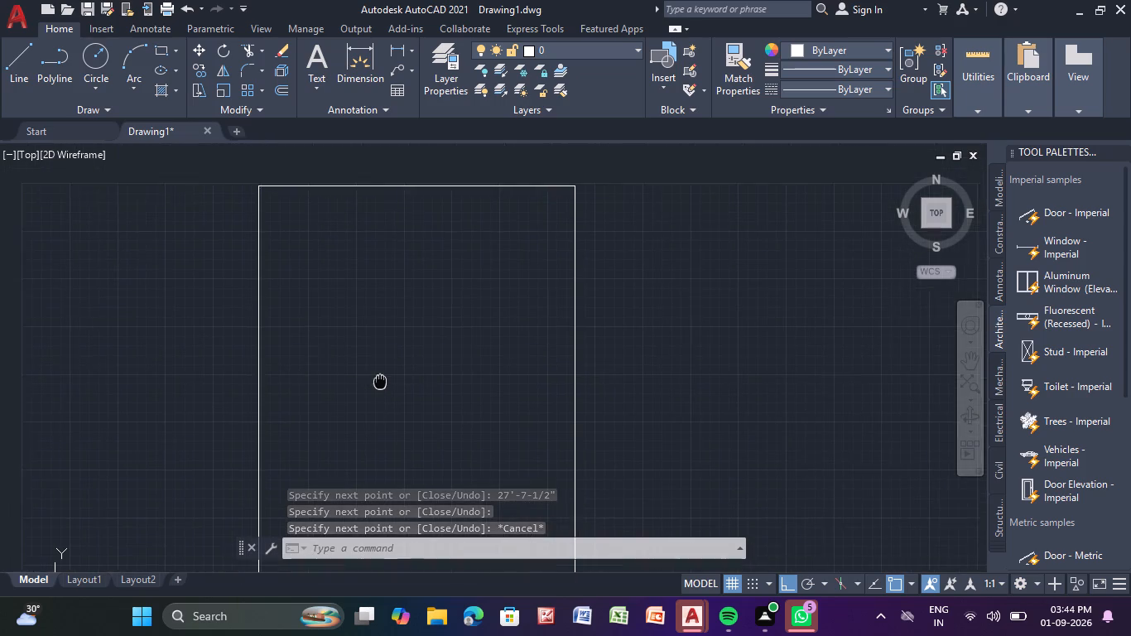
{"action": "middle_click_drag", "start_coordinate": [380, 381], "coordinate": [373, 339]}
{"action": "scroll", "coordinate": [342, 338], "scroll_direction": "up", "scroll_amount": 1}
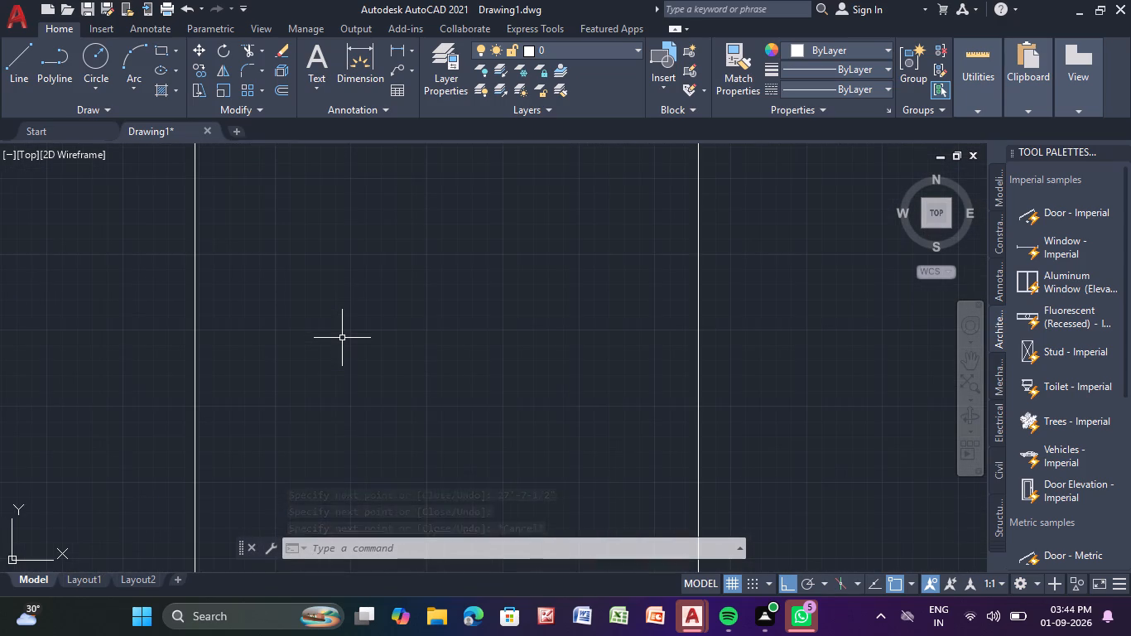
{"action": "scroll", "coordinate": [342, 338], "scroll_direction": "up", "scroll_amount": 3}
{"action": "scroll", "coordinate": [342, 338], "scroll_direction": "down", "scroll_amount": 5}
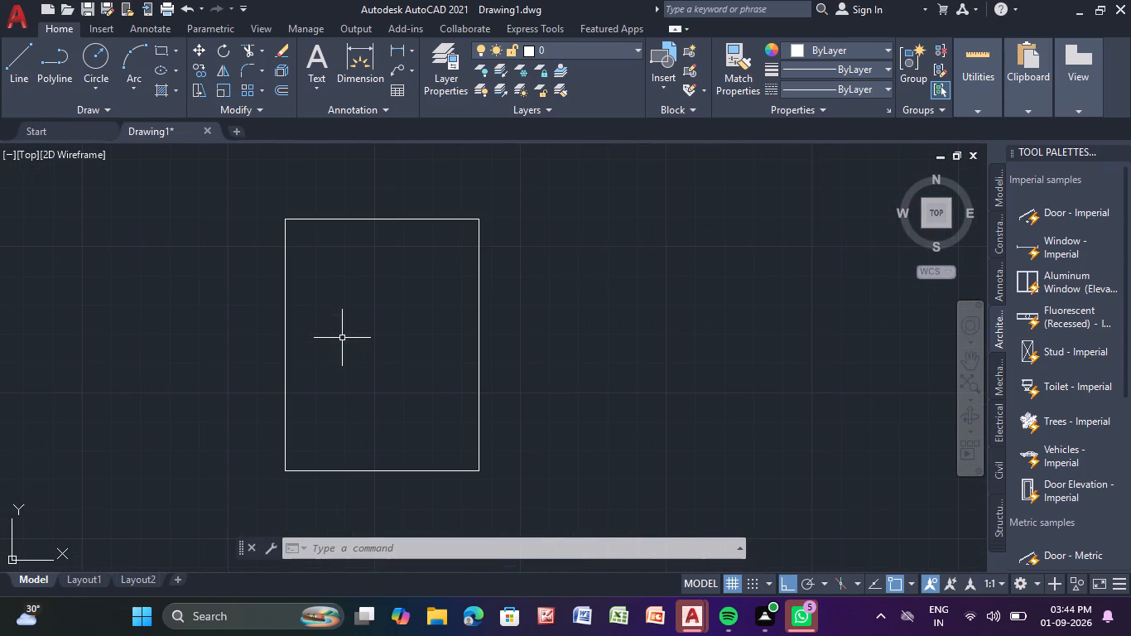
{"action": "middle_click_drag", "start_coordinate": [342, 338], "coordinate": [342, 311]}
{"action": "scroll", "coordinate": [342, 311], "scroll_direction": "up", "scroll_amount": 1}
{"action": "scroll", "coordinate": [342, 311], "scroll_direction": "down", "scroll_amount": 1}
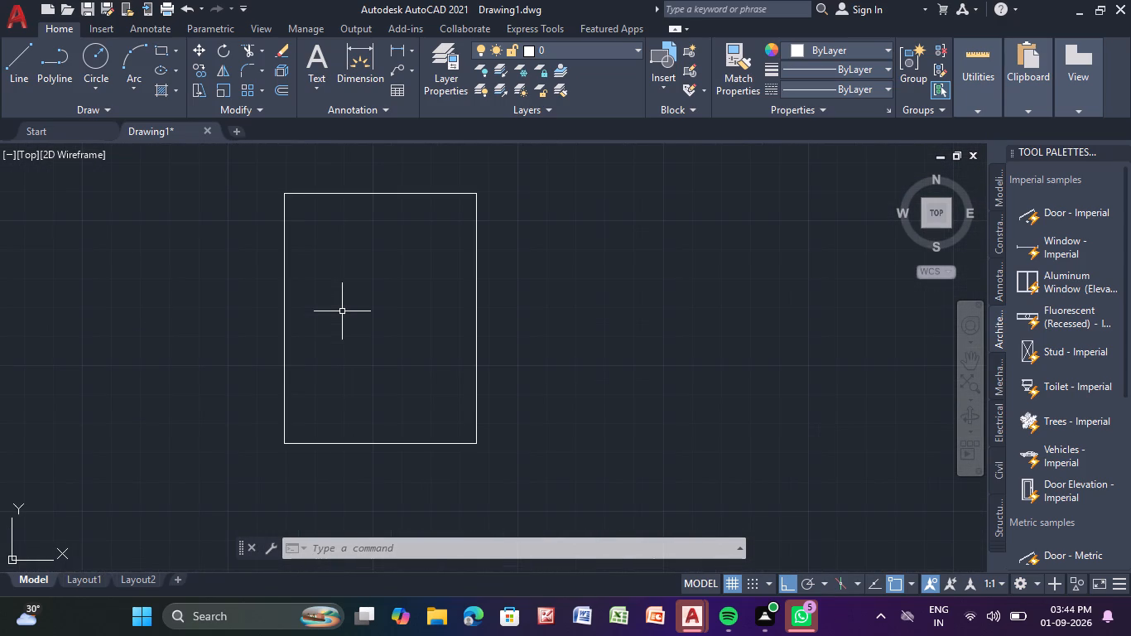
Offset the north and east outline lines 9" towards the inside of the rectangle.
{"action": "left_click", "coordinate": [279, 91]}
{"action": "key", "text": "Return"}
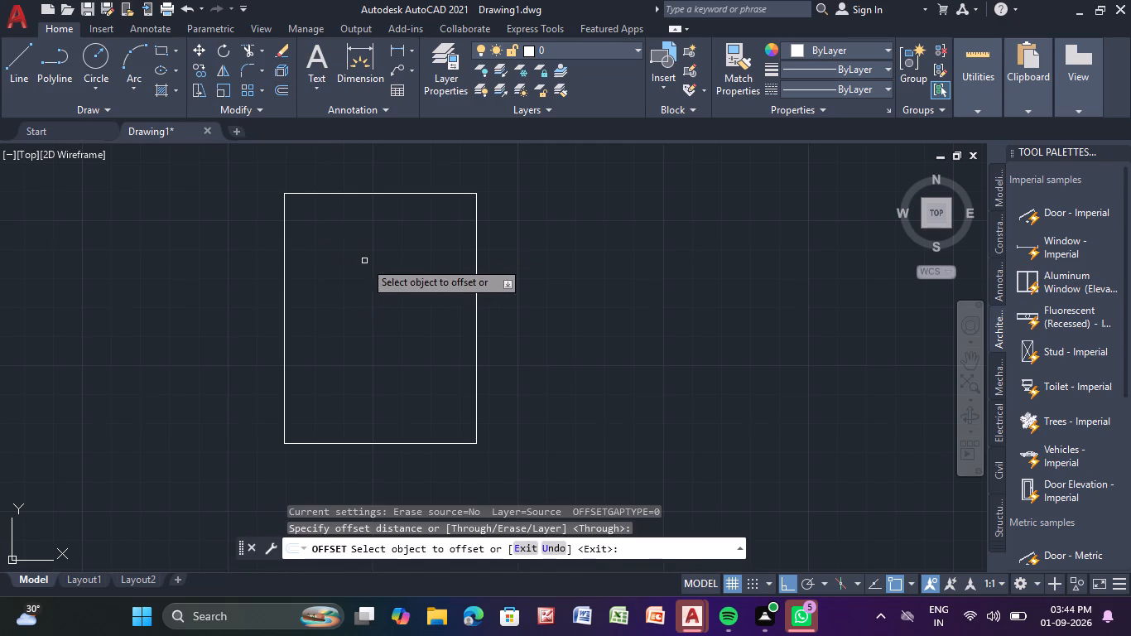
{"action": "left_click", "coordinate": [453, 194]}
{"action": "key", "text": "9"}
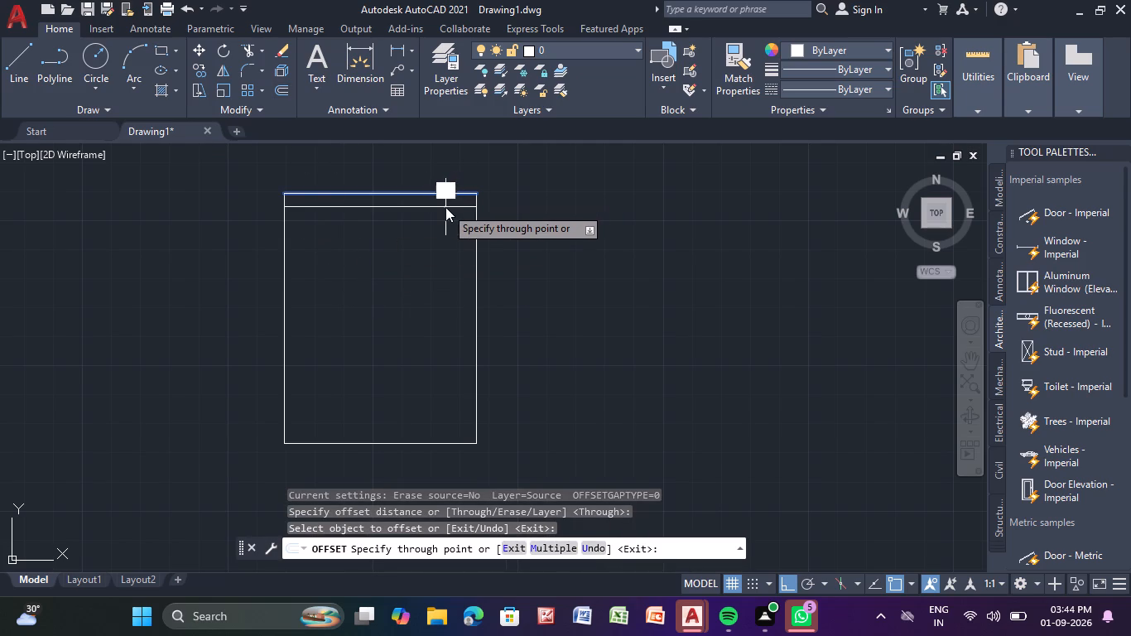
{"action": "key", "text": "shift+quotedbl"}
{"action": "key", "text": "Return"}
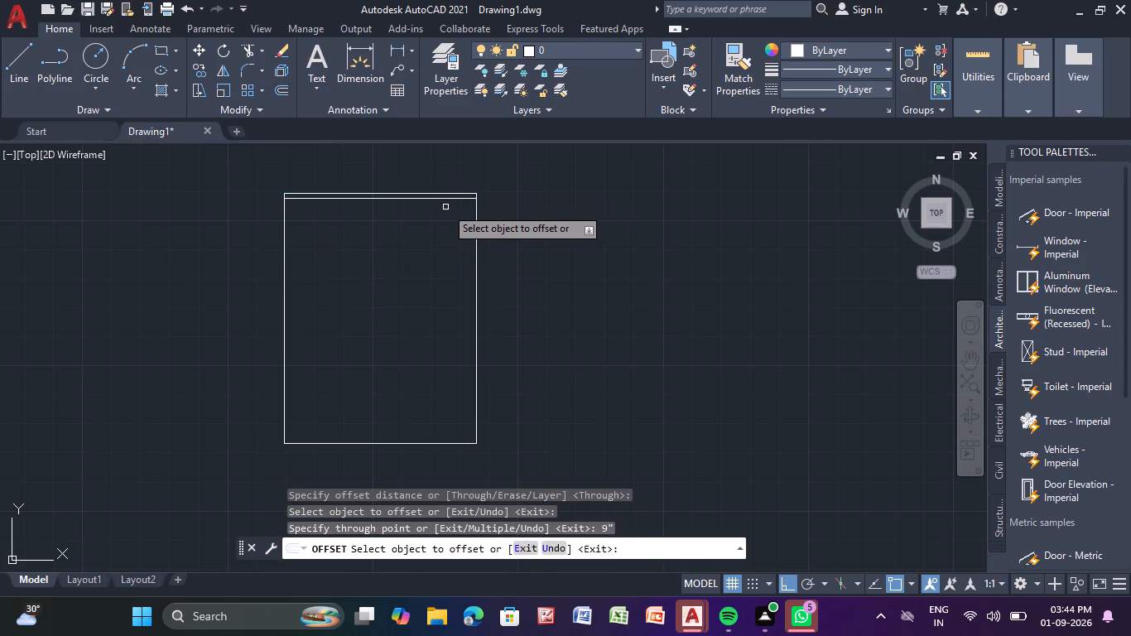
{"action": "left_click", "coordinate": [478, 240]}
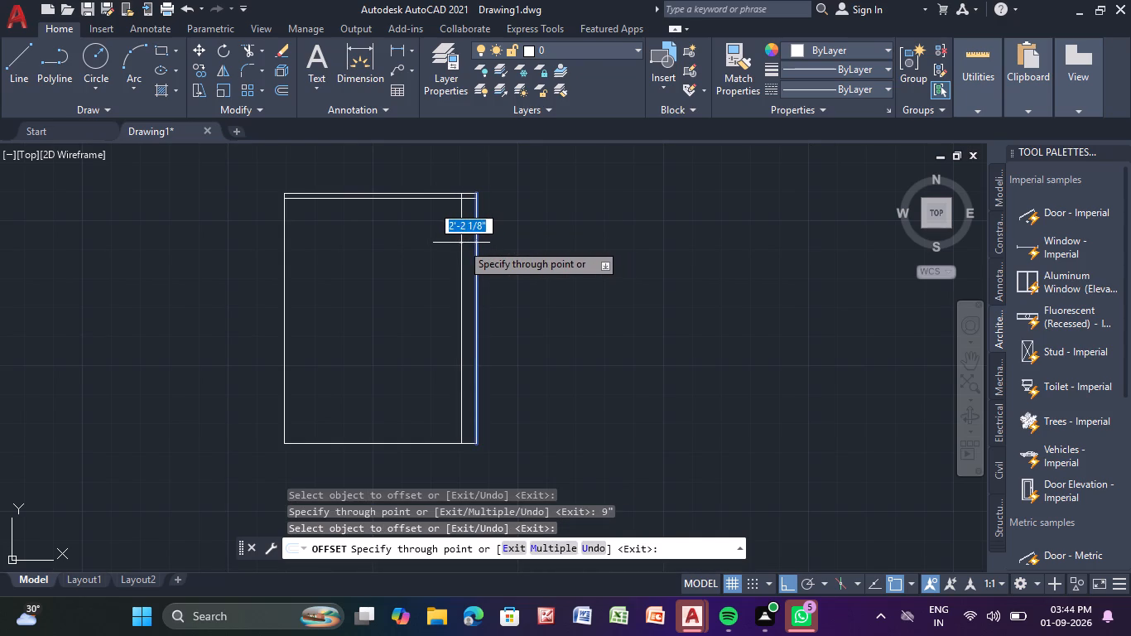
{"action": "type", "text": "9\""}
{"action": "key", "text": "Return"}
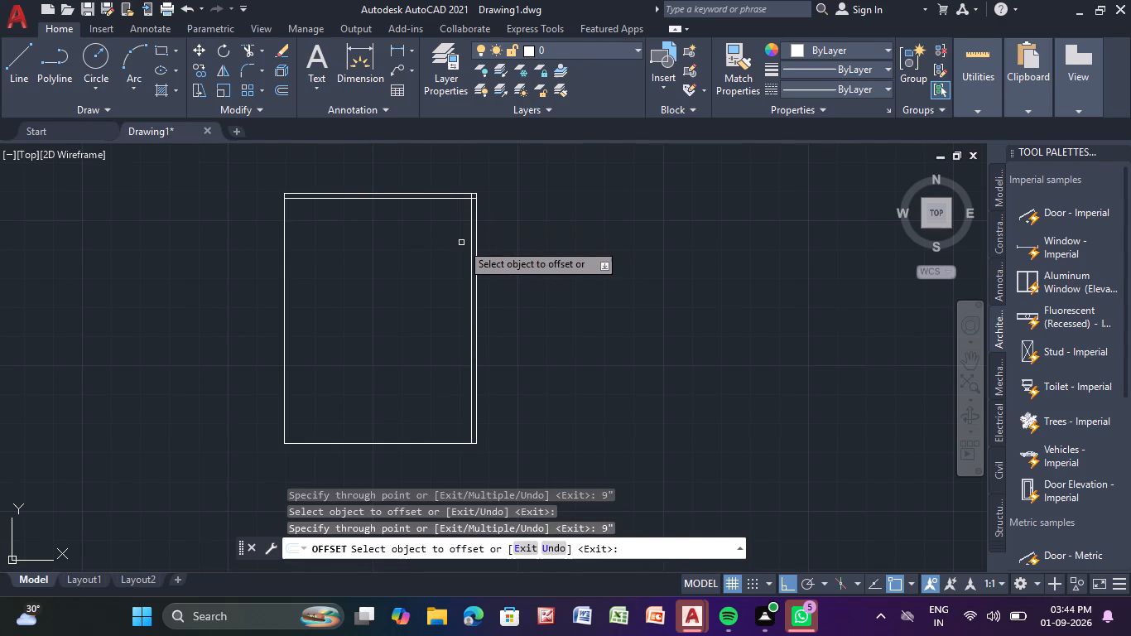
Offset the south and west outline lines 9" inward to complete the outer wall thickness.
{"action": "left_click", "coordinate": [391, 443]}
{"action": "key", "text": "9"}
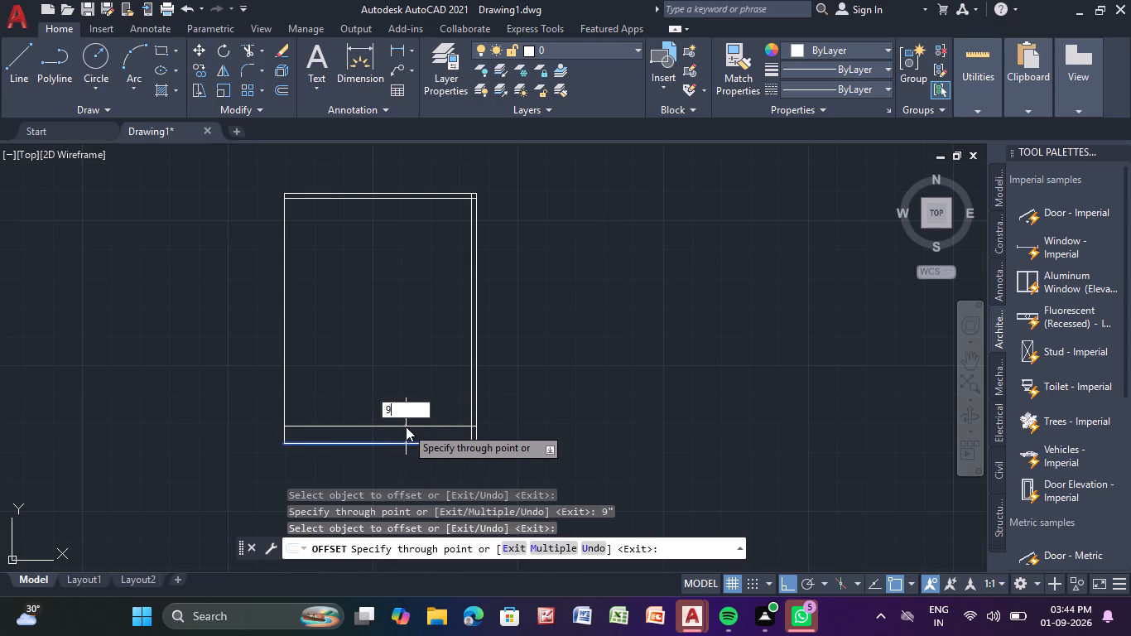
{"action": "type", "text": "\"'"}
{"action": "key", "text": "BackSpace"}
{"action": "key", "text": "Return"}
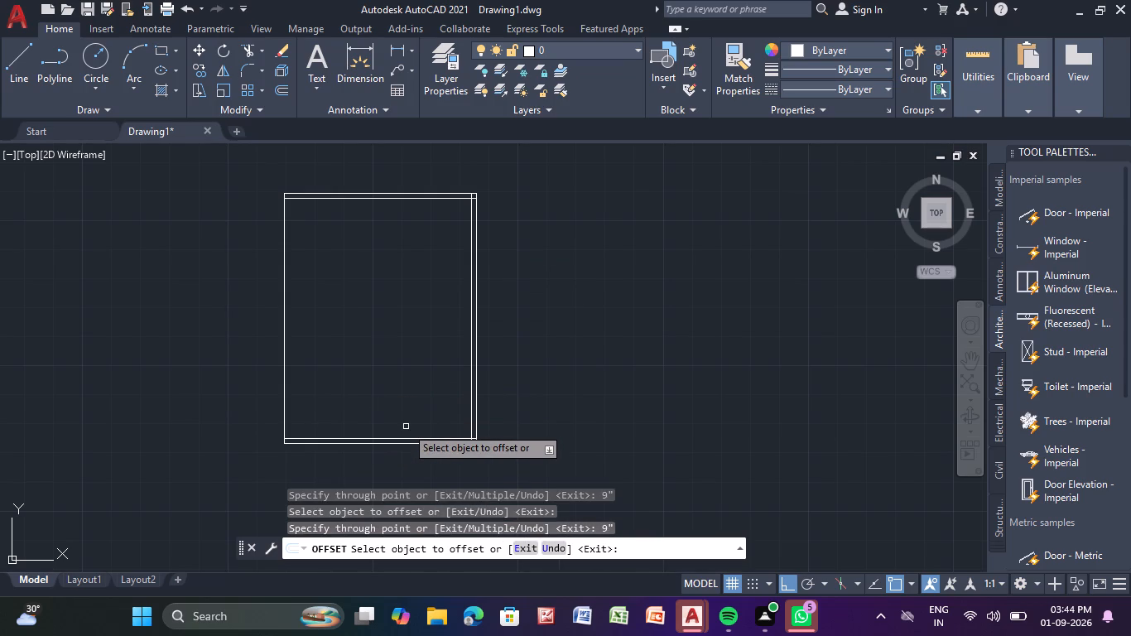
{"action": "left_click", "coordinate": [282, 332]}
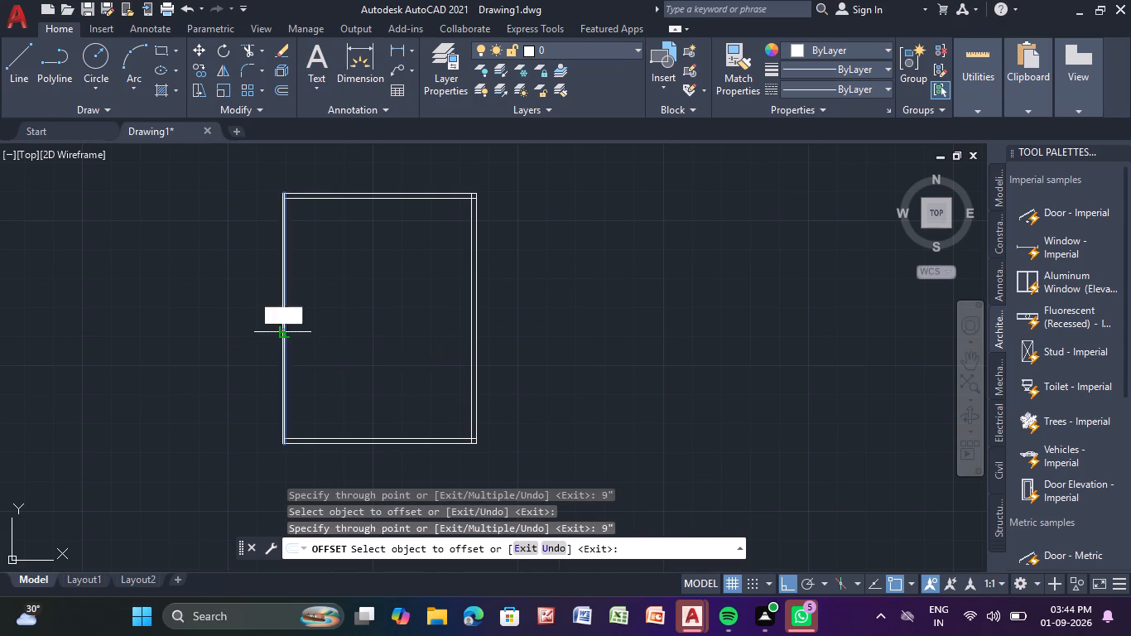
{"action": "type", "text": "9\""}
{"action": "key", "text": "Return"}
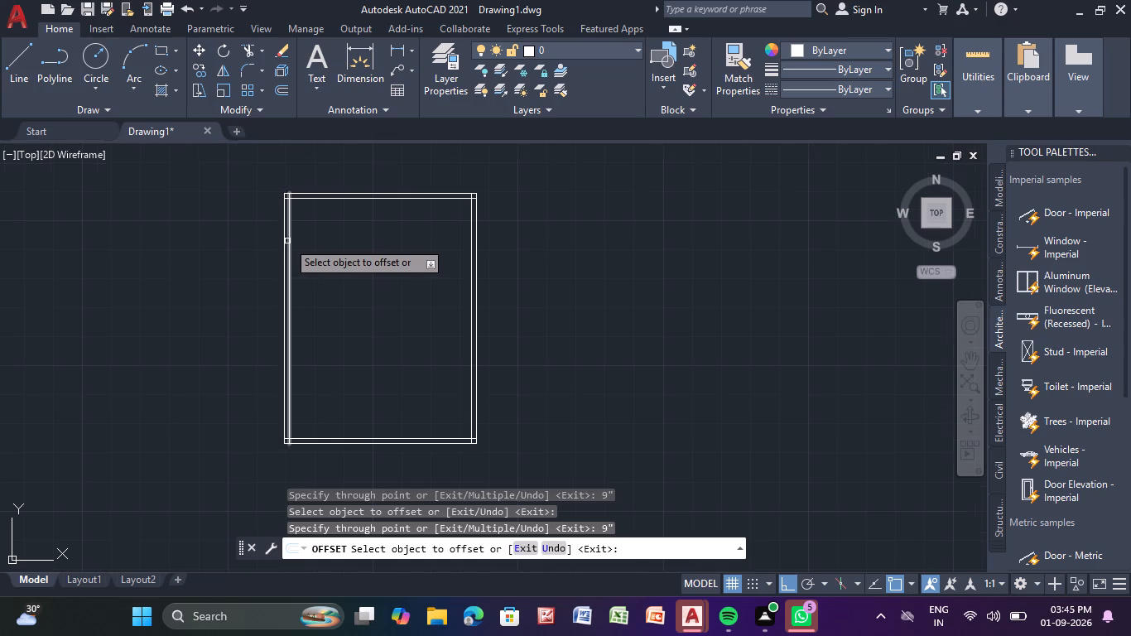
Offset the inner line of the west wall 11'-4-1/2" towards the east.
{"action": "scroll", "coordinate": [287, 241], "scroll_direction": "up", "scroll_amount": 2}
{"action": "scroll", "coordinate": [287, 241], "scroll_direction": "down", "scroll_amount": 1}
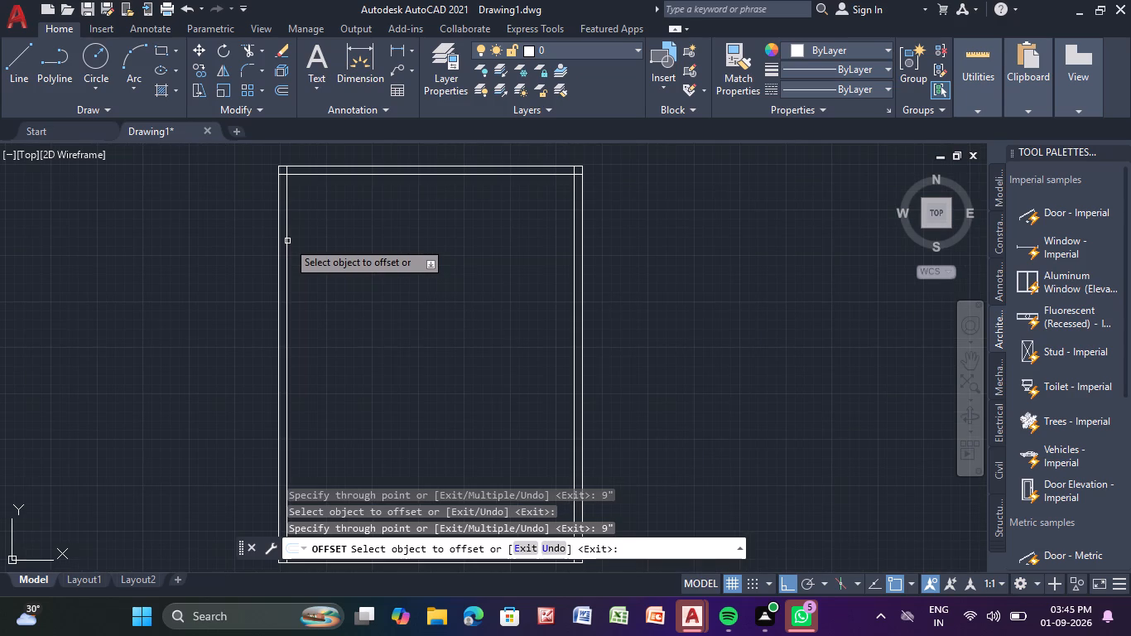
{"action": "left_click", "coordinate": [287, 244]}
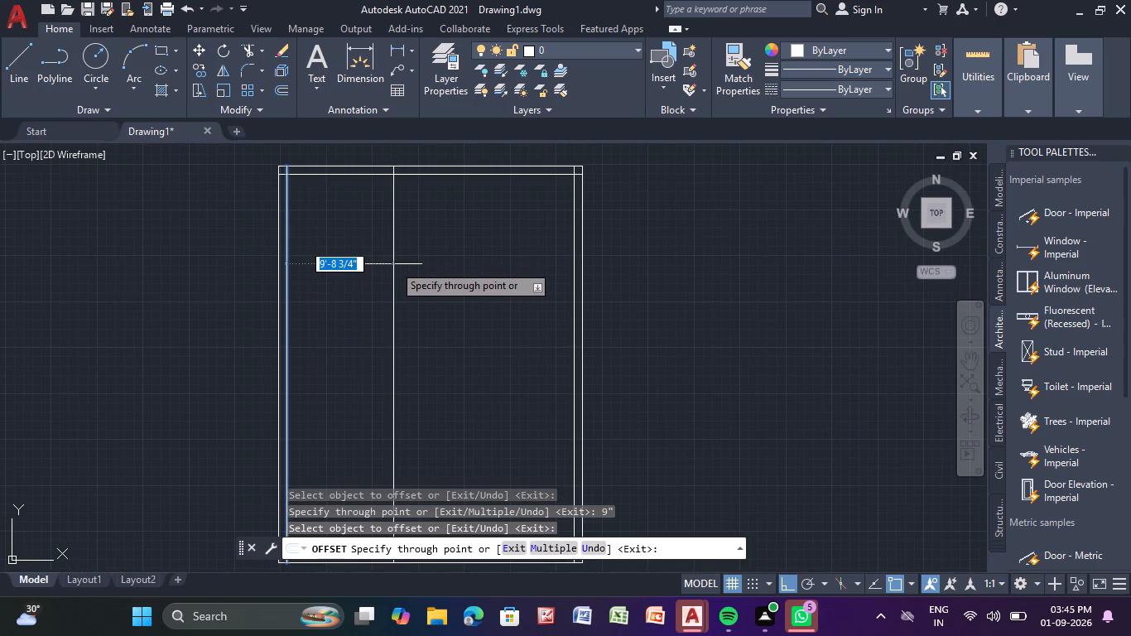
{"action": "type", "text": "11"}
{"action": "key", "text": "apostrophe"}
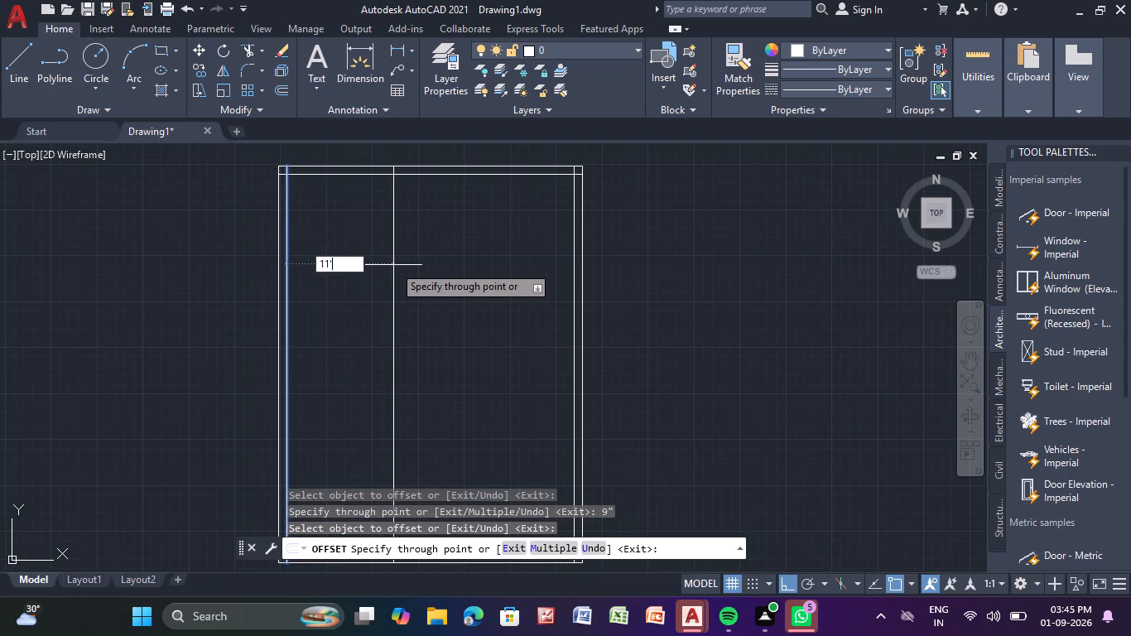
{"action": "key", "text": "minus"}
{"action": "type", "text": "4-1"}
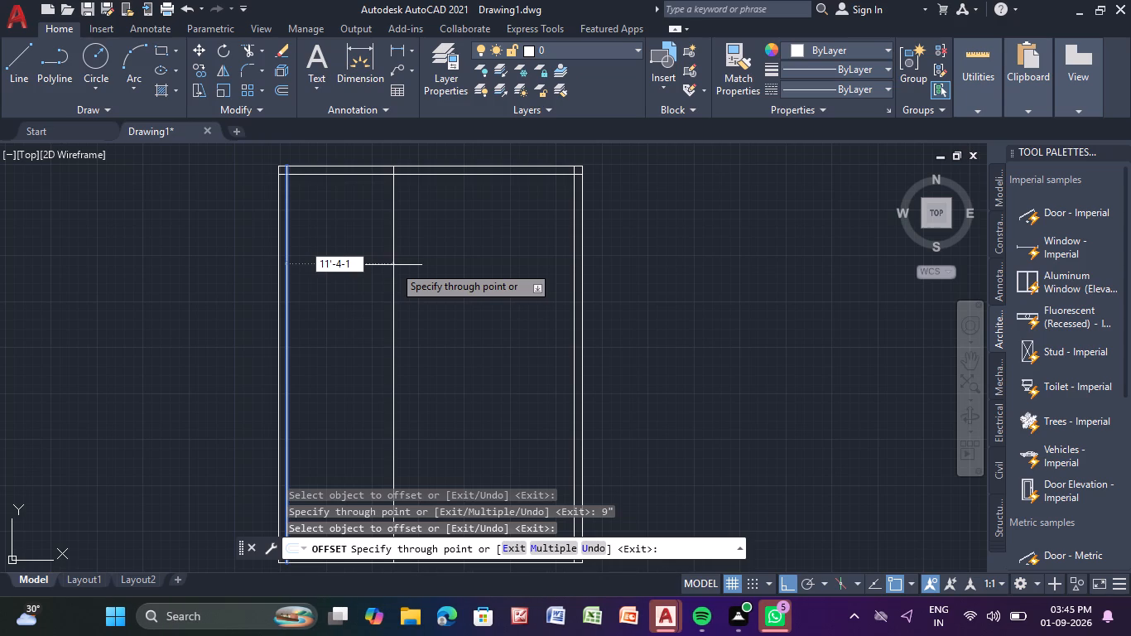
{"action": "key", "text": "slash"}
{"action": "key", "text": "2"}
{"action": "key", "text": "shift+quotedbl"}
{"action": "key", "text": "Return"}
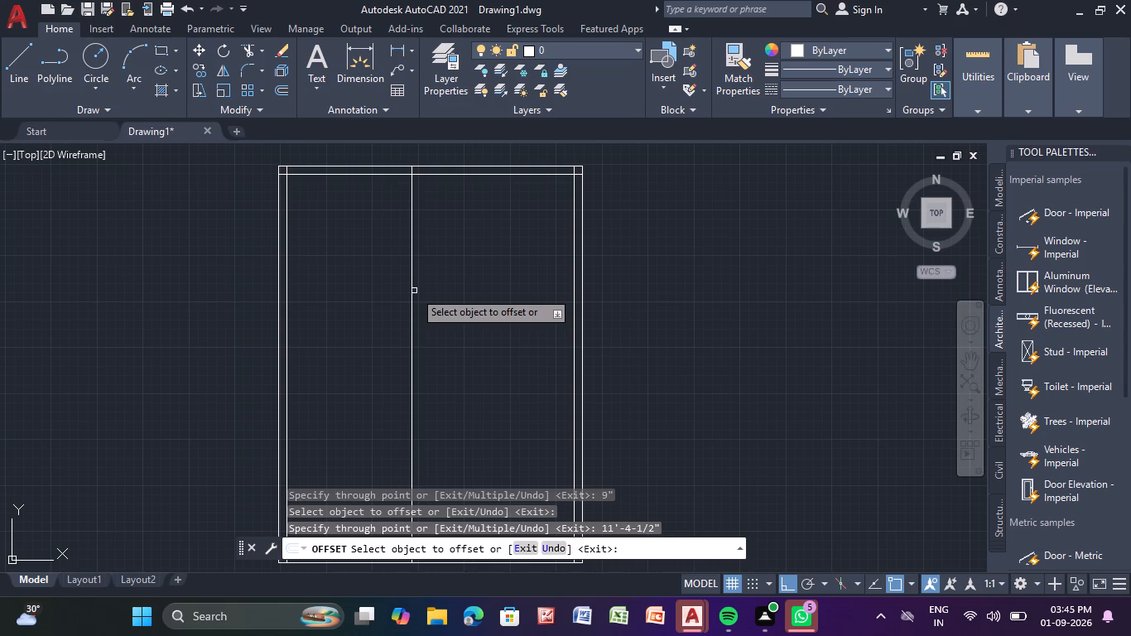
Offset the new interior vertical line 4'-0" further towards the east.
{"action": "left_click", "coordinate": [413, 290]}
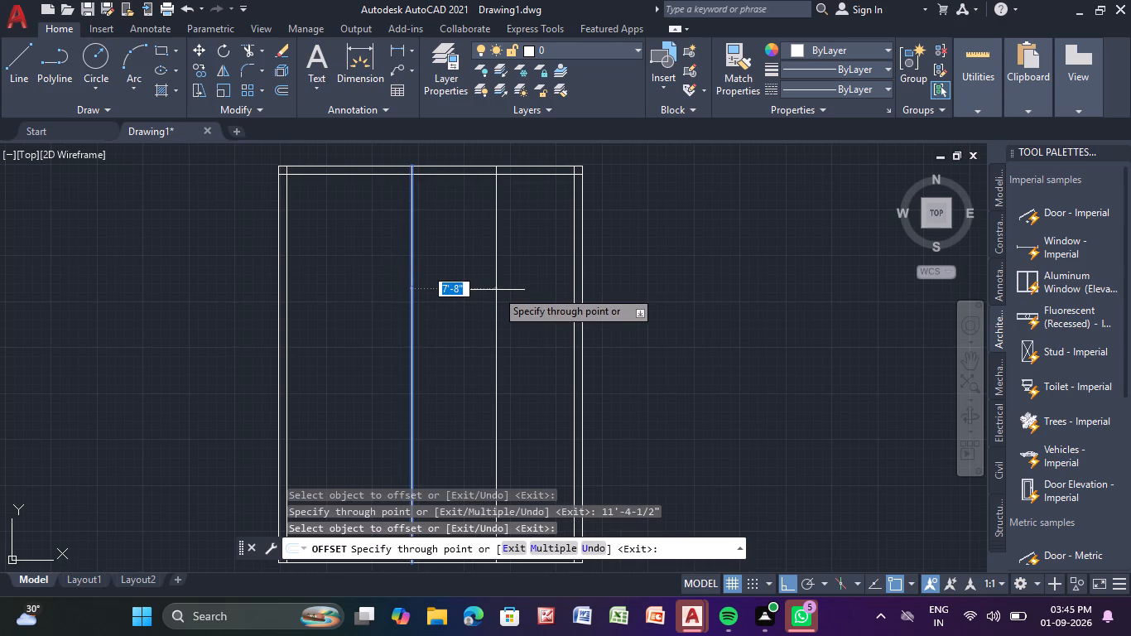
{"action": "key", "text": "4"}
{"action": "type", "text": "'-0"}
{"action": "key", "text": "shift+quotedbl"}
{"action": "key", "text": "Return"}
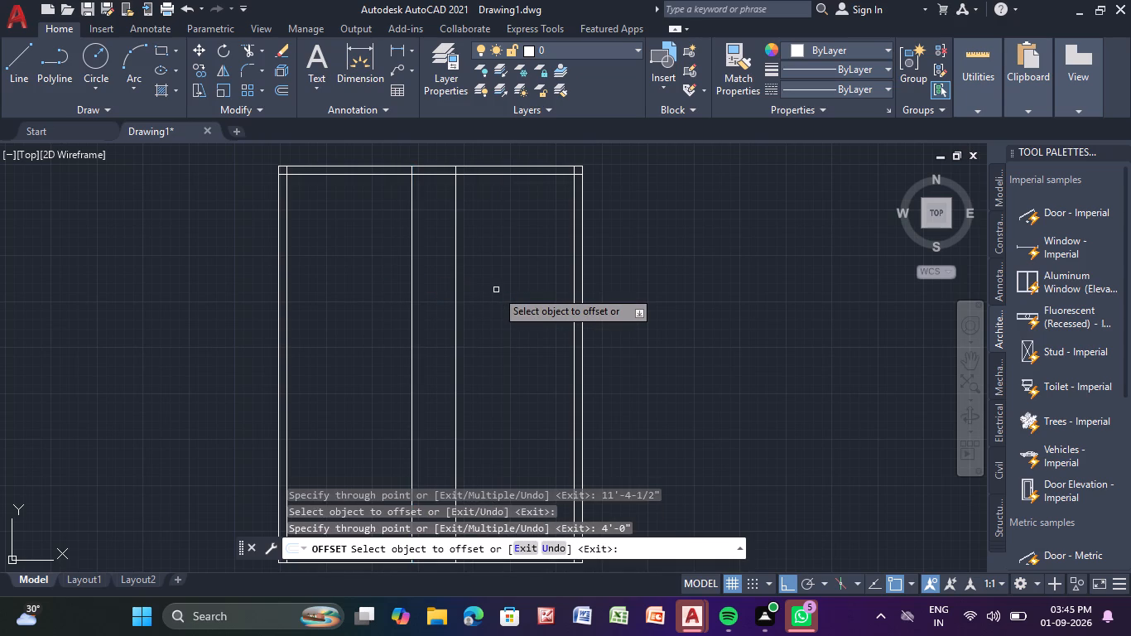
{"action": "middle_click_drag", "start_coordinate": [488, 332], "coordinate": [492, 328]}
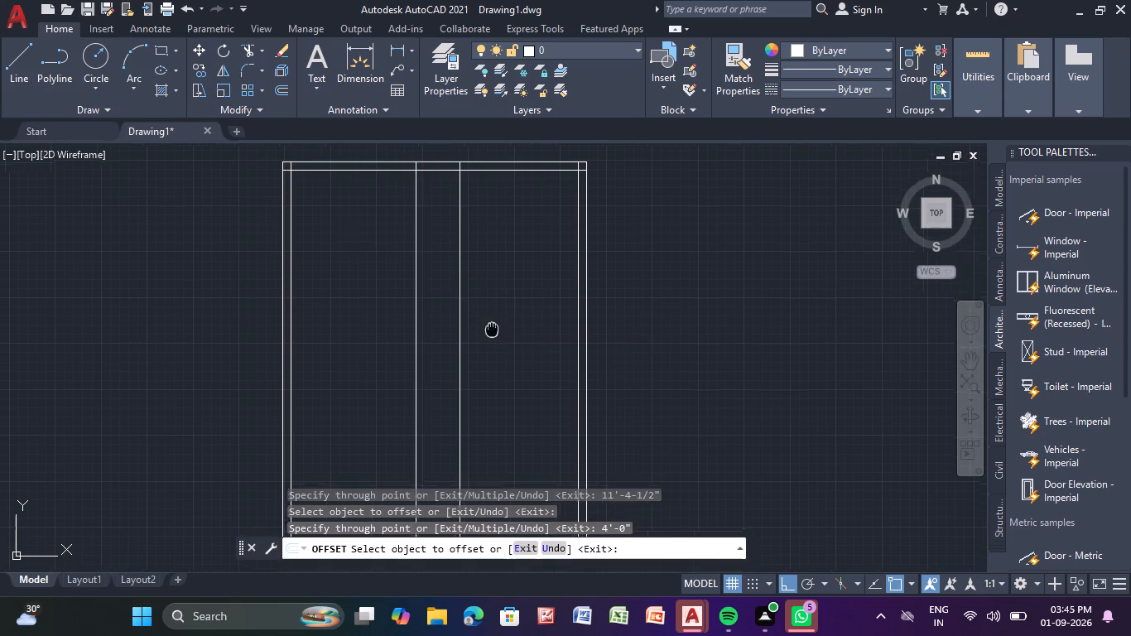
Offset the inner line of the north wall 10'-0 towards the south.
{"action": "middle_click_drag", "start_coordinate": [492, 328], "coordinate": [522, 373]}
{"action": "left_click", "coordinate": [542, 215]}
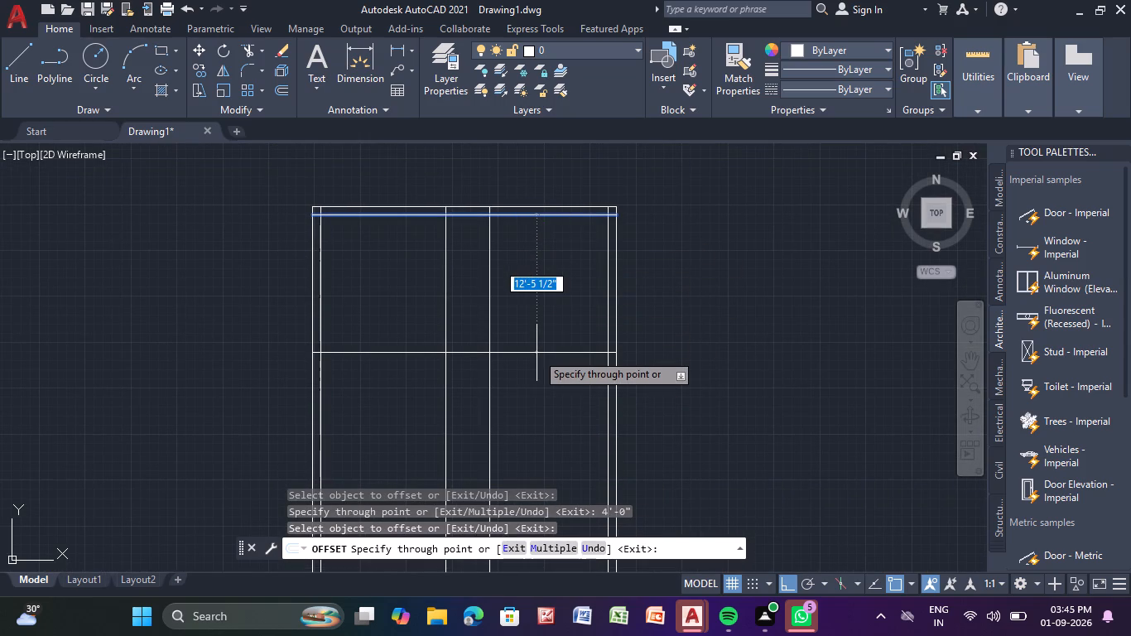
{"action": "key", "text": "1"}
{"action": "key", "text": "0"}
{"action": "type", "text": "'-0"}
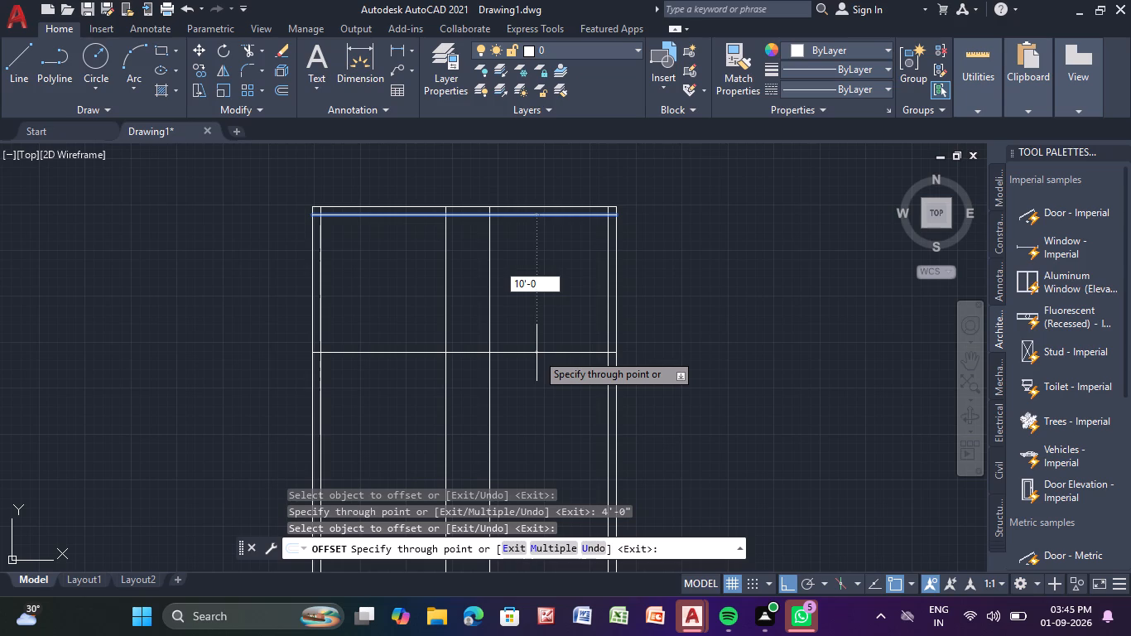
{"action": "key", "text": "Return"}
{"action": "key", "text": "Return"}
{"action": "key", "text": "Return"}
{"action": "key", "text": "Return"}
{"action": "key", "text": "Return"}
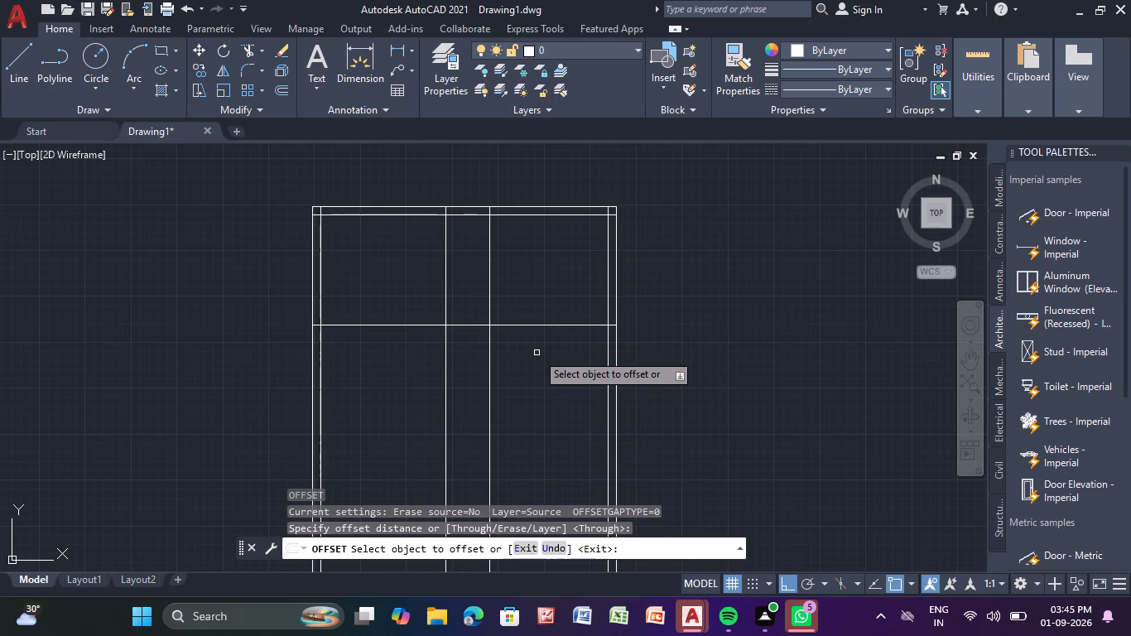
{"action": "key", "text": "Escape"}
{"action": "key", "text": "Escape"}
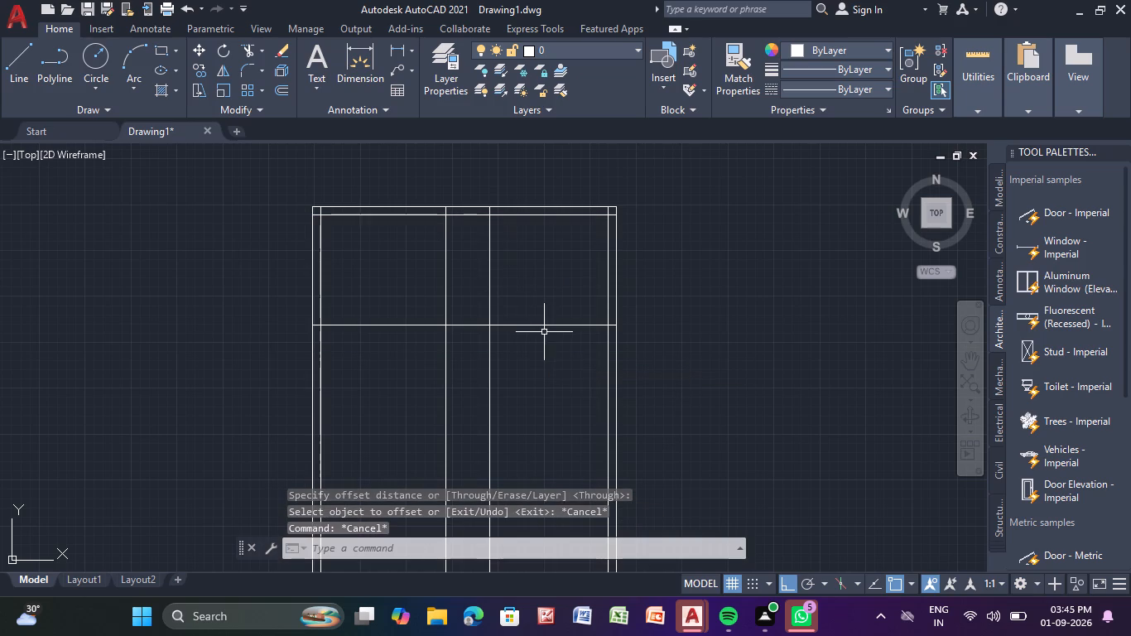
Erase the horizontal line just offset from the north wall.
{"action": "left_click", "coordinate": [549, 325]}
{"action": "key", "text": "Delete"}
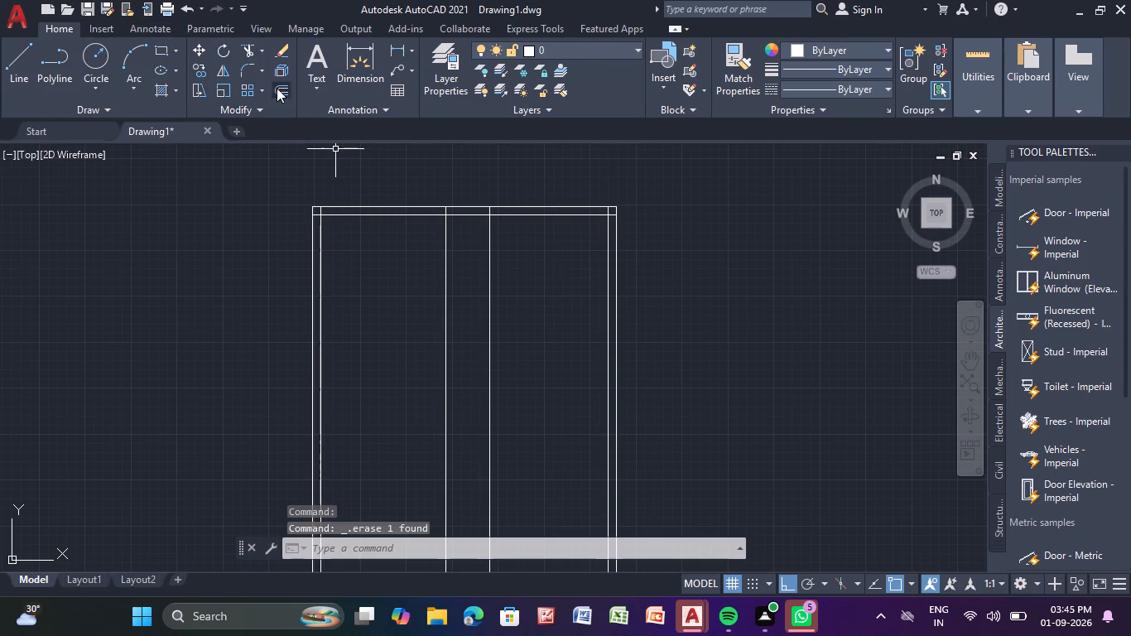
Offset the inner line of the north wall 10'-0" towards the south.
{"action": "left_click_drag", "start_coordinate": [277, 89], "coordinate": [279, 97]}
{"action": "key", "text": "Return"}
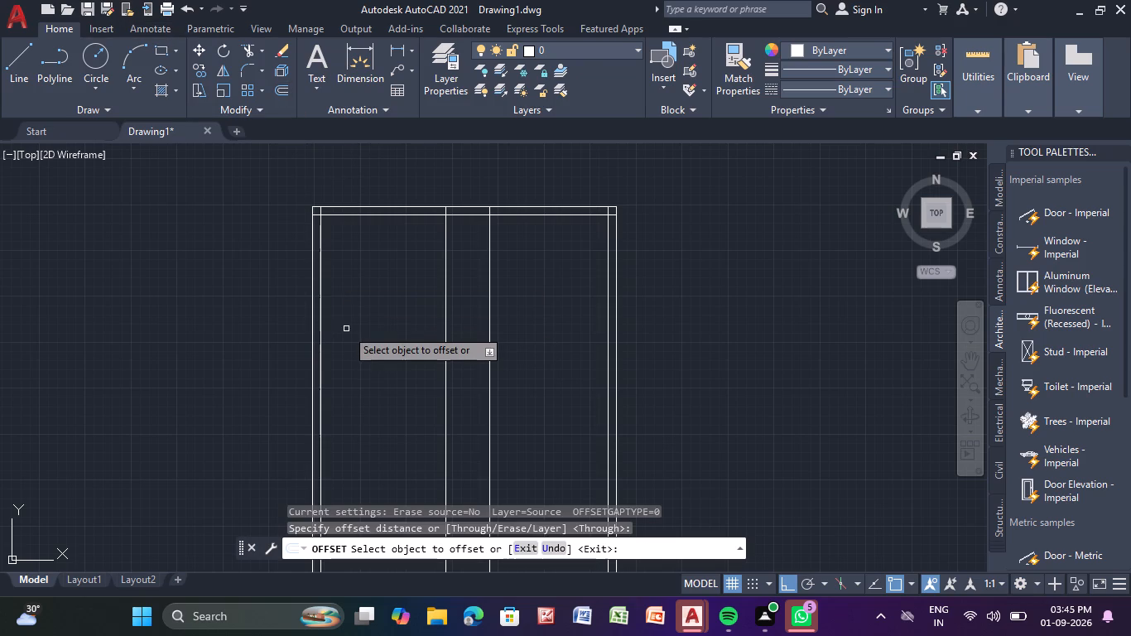
{"action": "left_click", "coordinate": [410, 216]}
{"action": "key", "text": "1"}
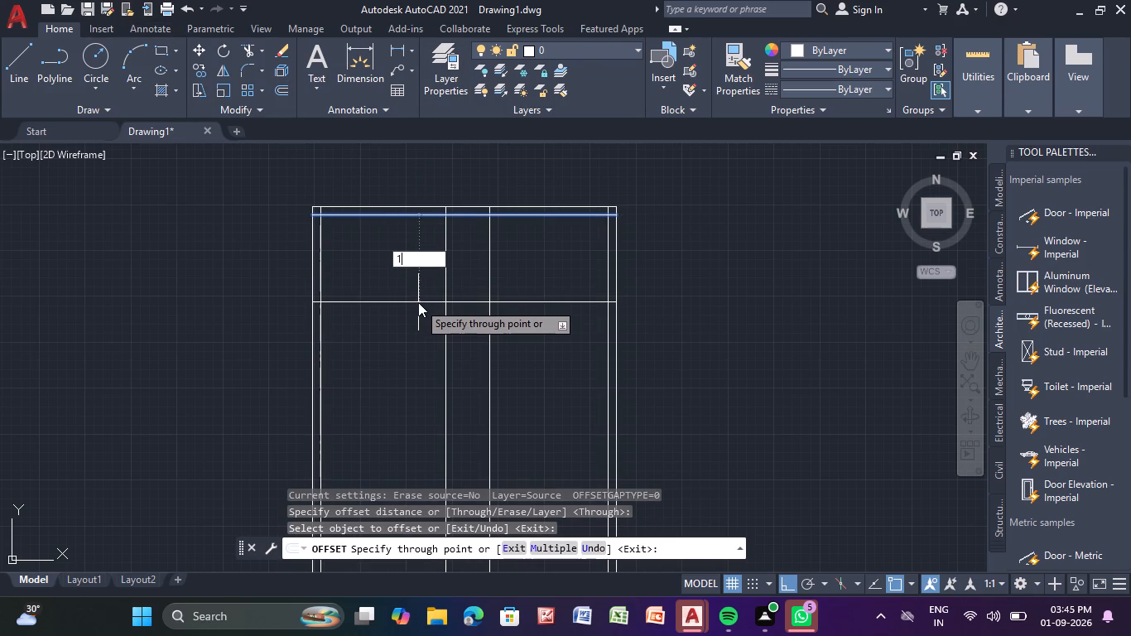
{"action": "key", "text": "0"}
{"action": "type", "text": "'-0"}
{"action": "key", "text": "shift+quotedbl"}
{"action": "key", "text": "Return"}
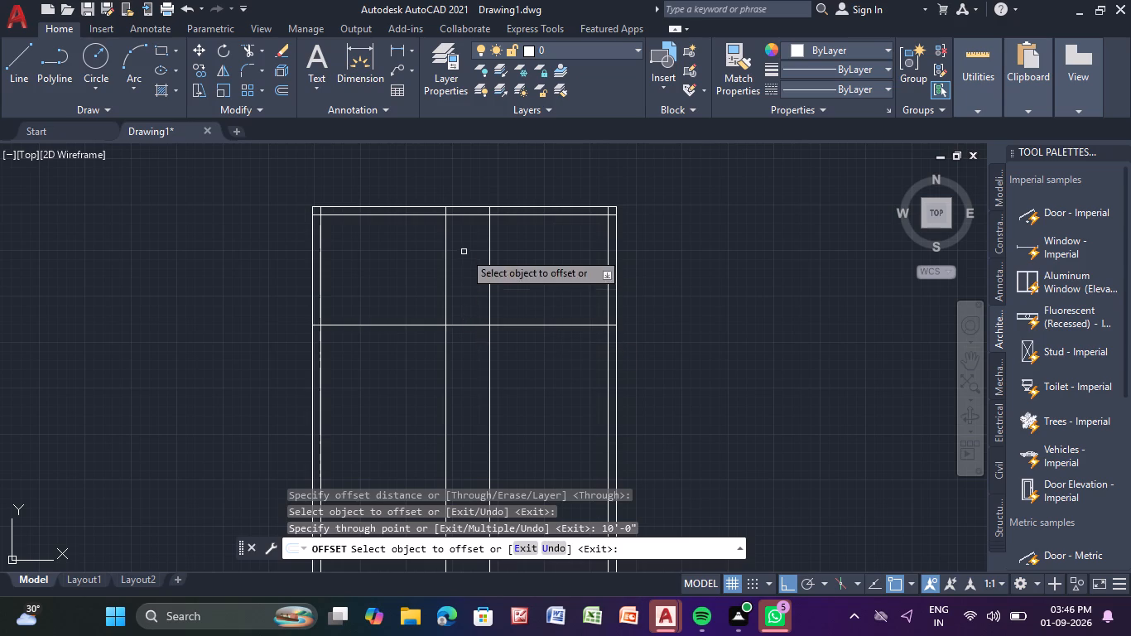
Offset the inner line of the north wall 6'-0" towards the south.
{"action": "left_click", "coordinate": [461, 214]}
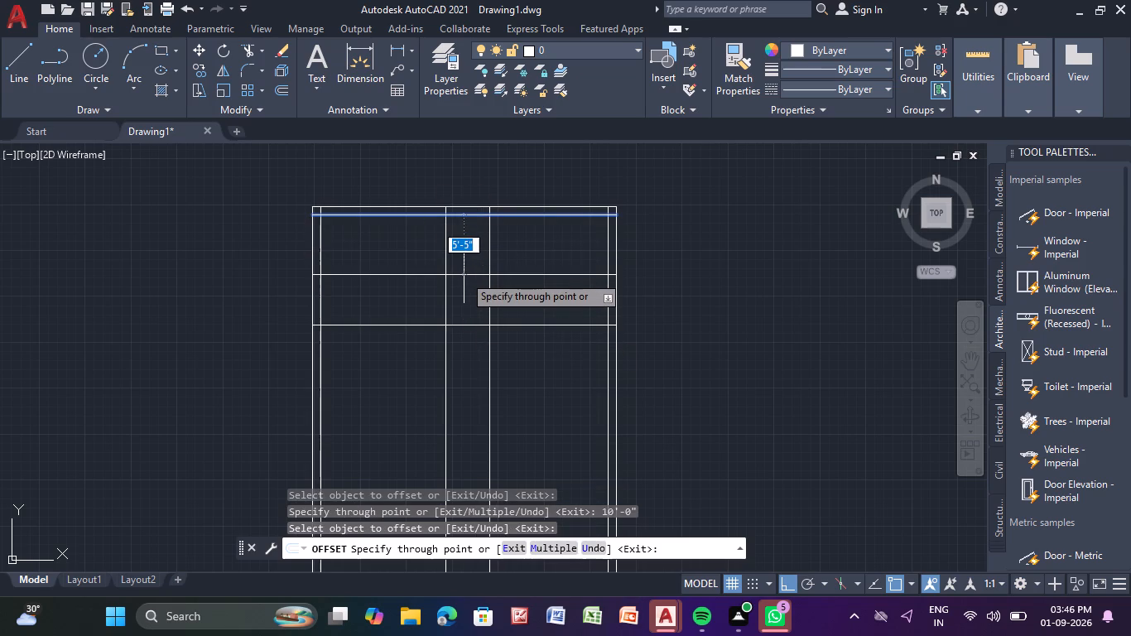
{"action": "key", "text": "6"}
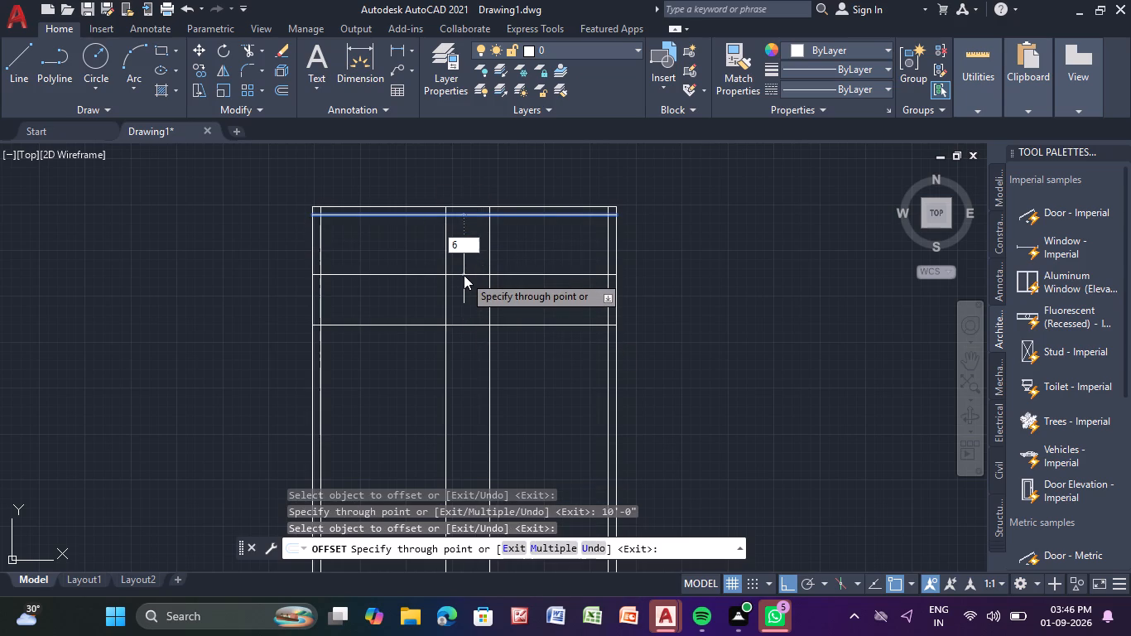
{"action": "type", "text": "'-0"}
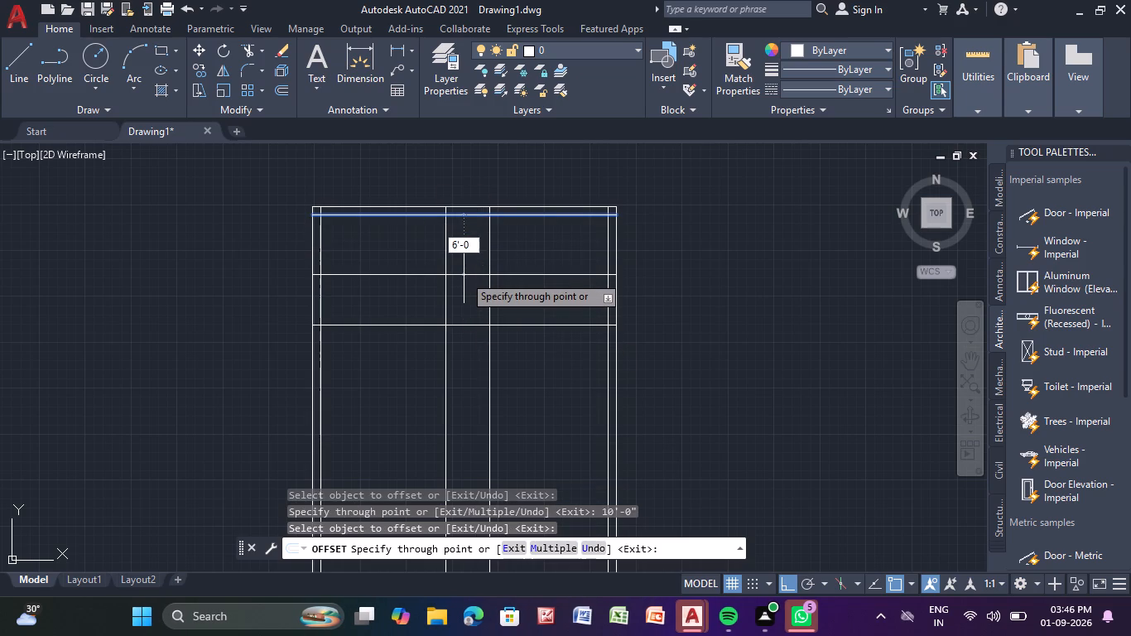
{"action": "key", "text": "shift+quotedbl"}
{"action": "key", "text": "Return"}
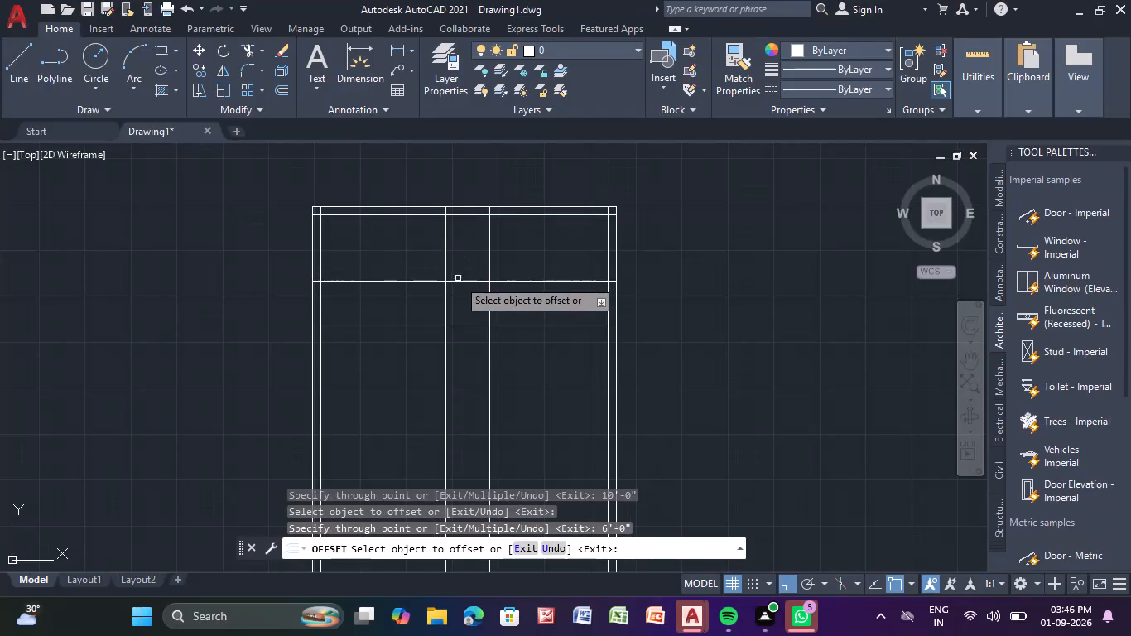
Offset the 6'-0" horizontal interior line 5" towards the south to give that wall its thickness.
{"action": "left_click", "coordinate": [450, 281]}
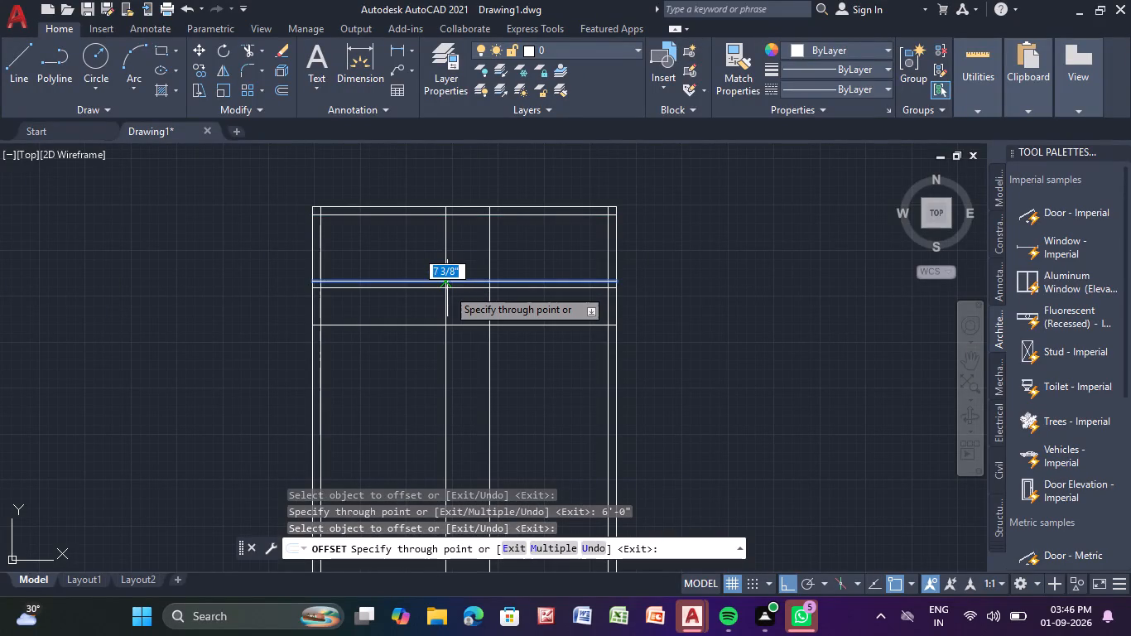
{"action": "key", "text": "5"}
{"action": "key", "text": "shift+quotedbl"}
{"action": "key", "text": "Return"}
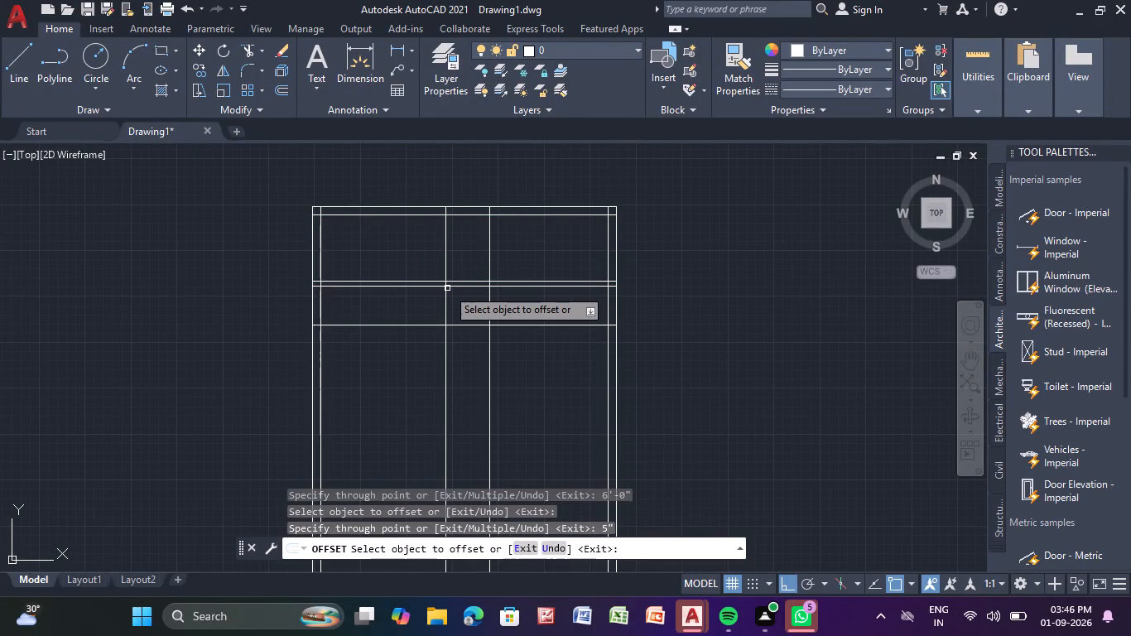
Offset the west interior vertical line 5" to the west and the east interior vertical line 5" to the east.
{"action": "left_click", "coordinate": [444, 291]}
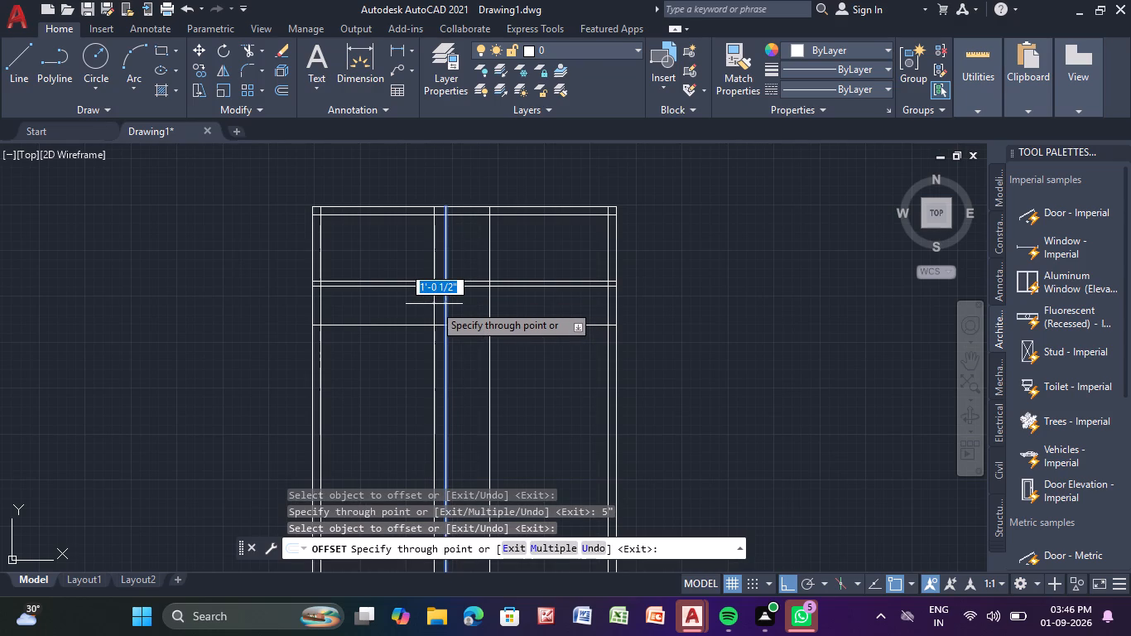
{"action": "key", "text": "5"}
{"action": "key", "text": "shift+quotedbl"}
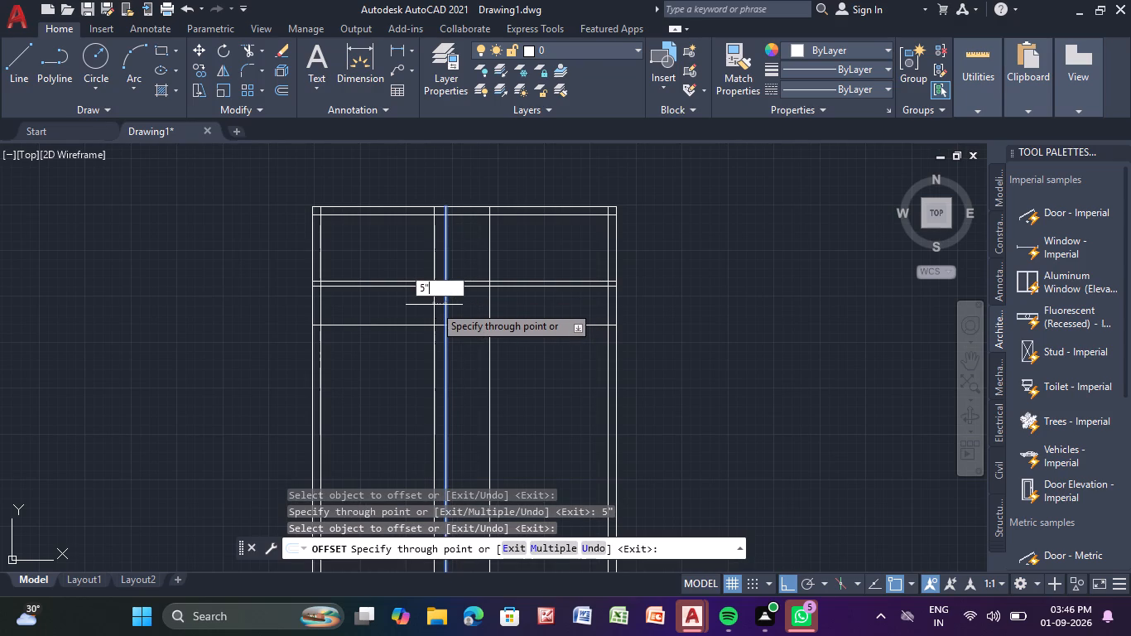
{"action": "key", "text": "Return"}
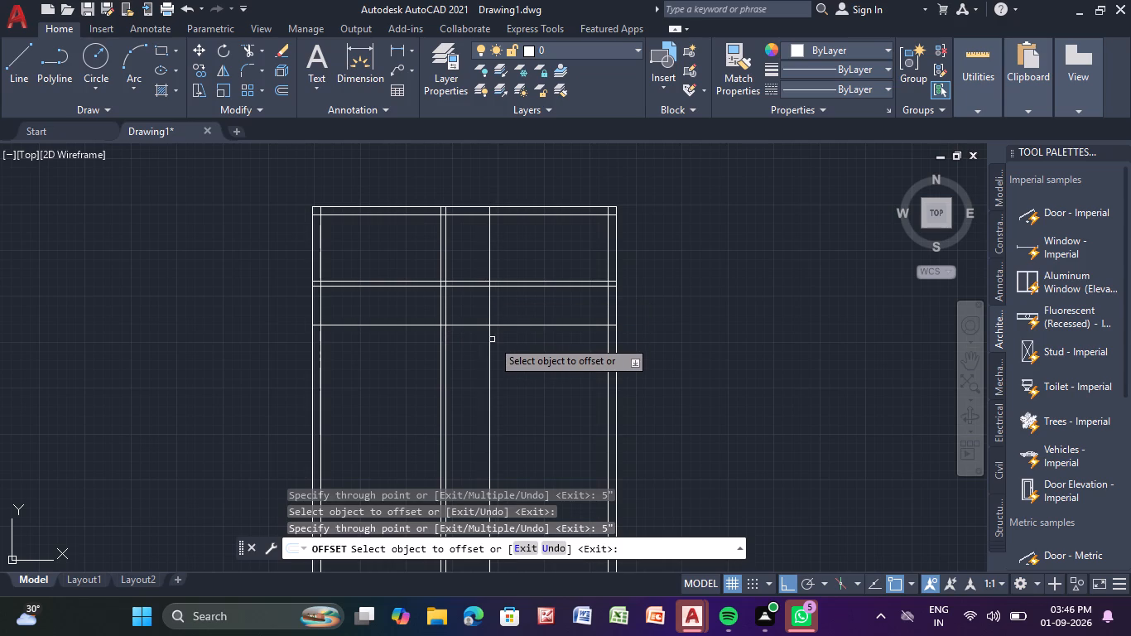
{"action": "left_click", "coordinate": [490, 343]}
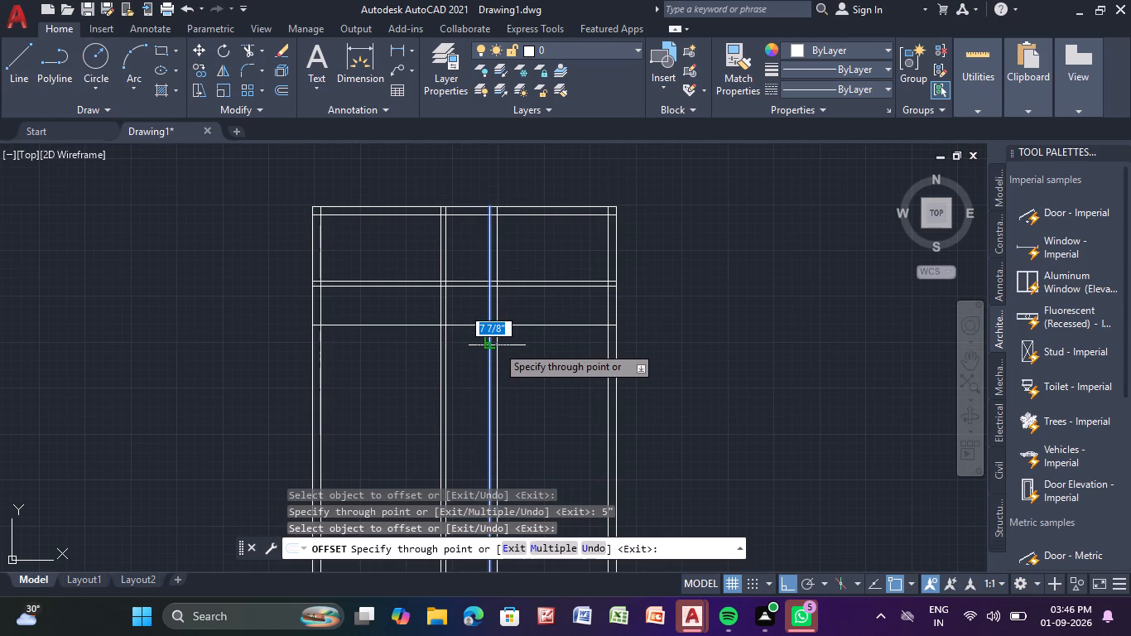
{"action": "key", "text": "5"}
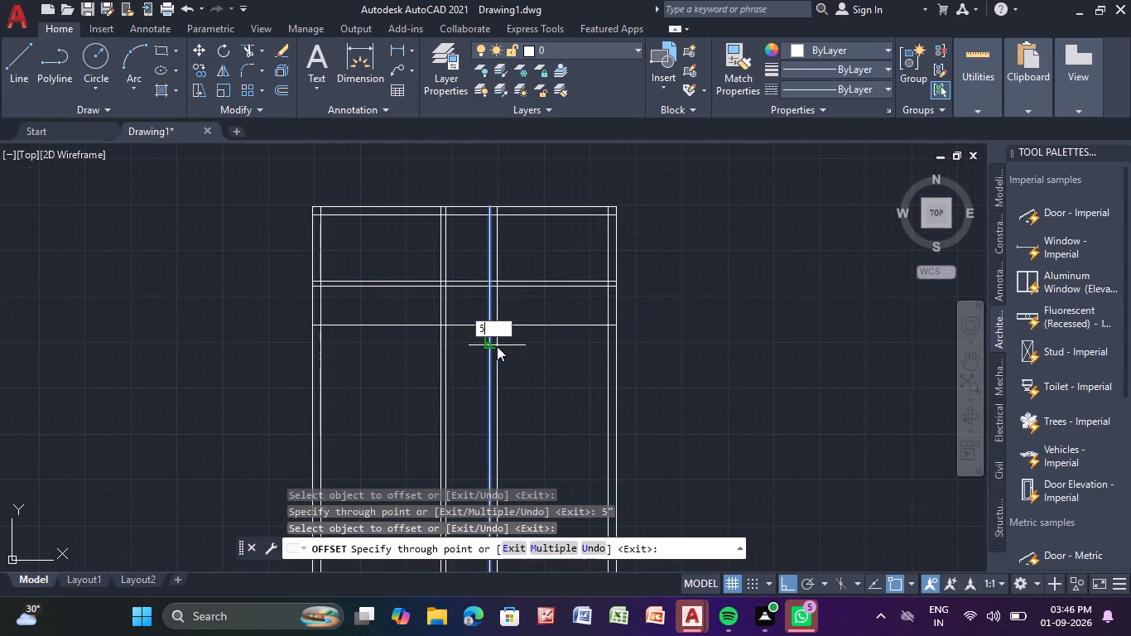
{"action": "key", "text": "shift+quotedbl"}
{"action": "key", "text": "Return"}
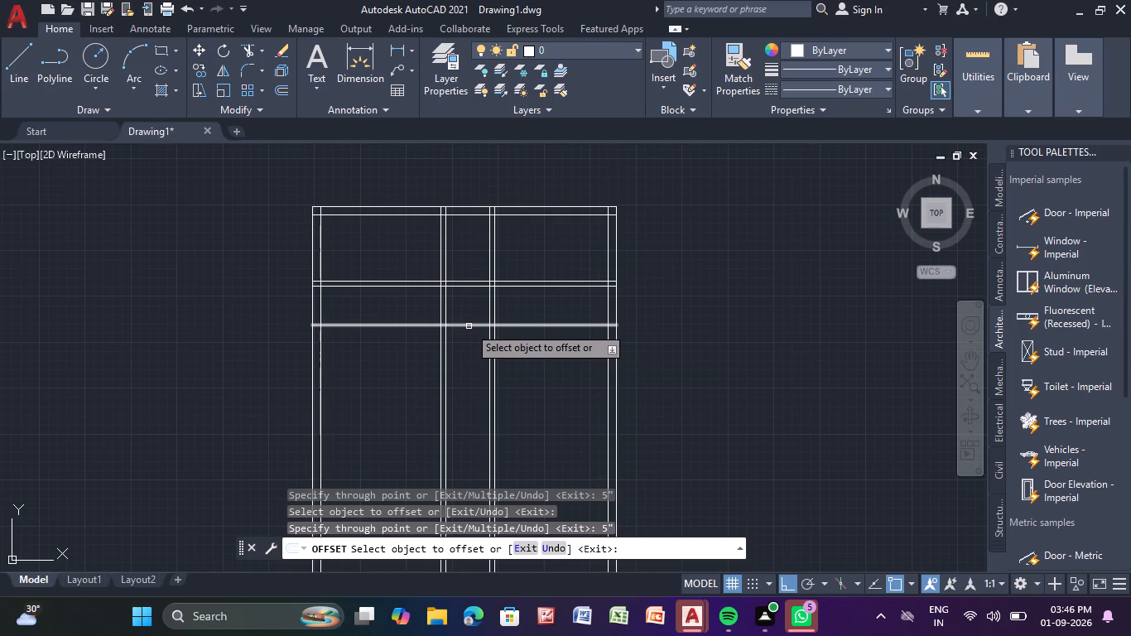
Offset the 10'-0" horizontal interior line 5" towards the south.
{"action": "left_click", "coordinate": [469, 326]}
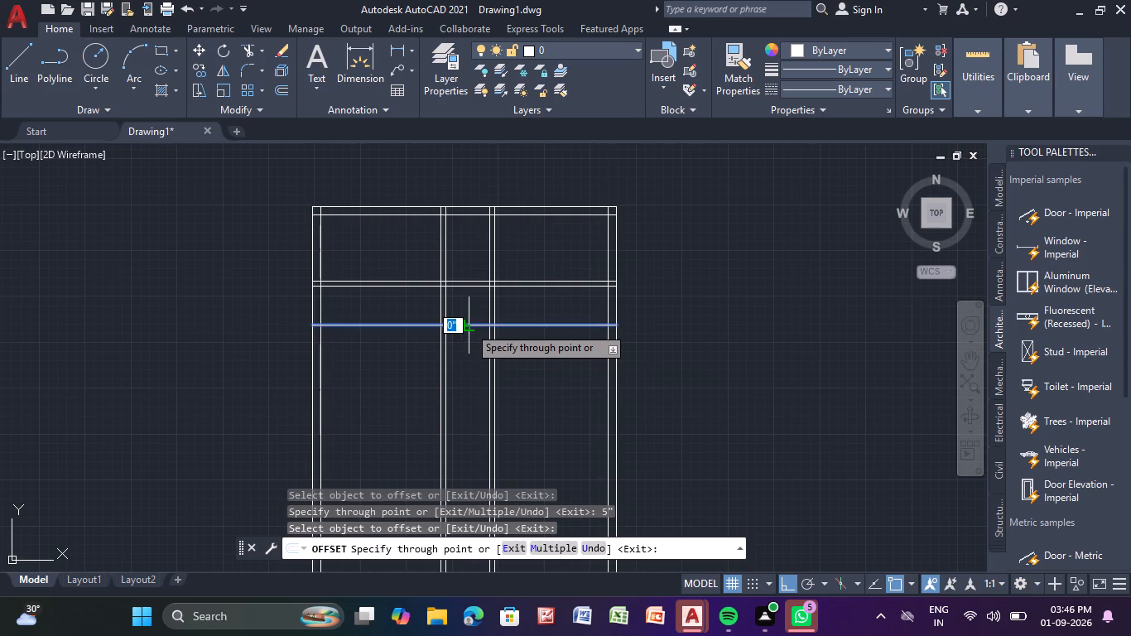
{"action": "key", "text": "5"}
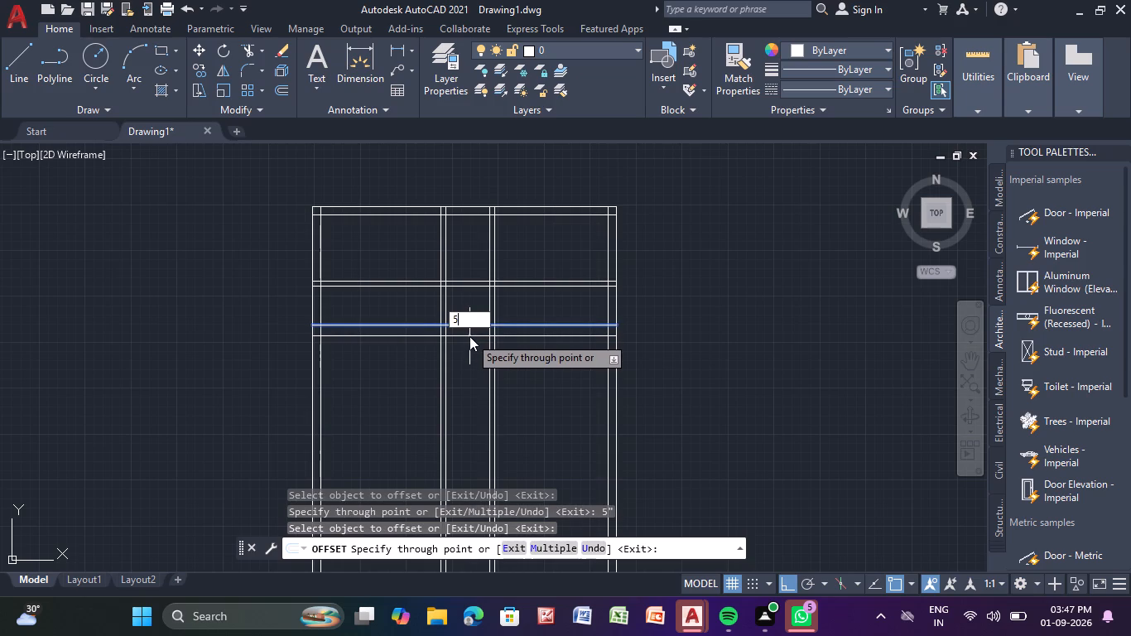
{"action": "key", "text": "shift+quotedbl"}
{"action": "key", "text": "Return"}
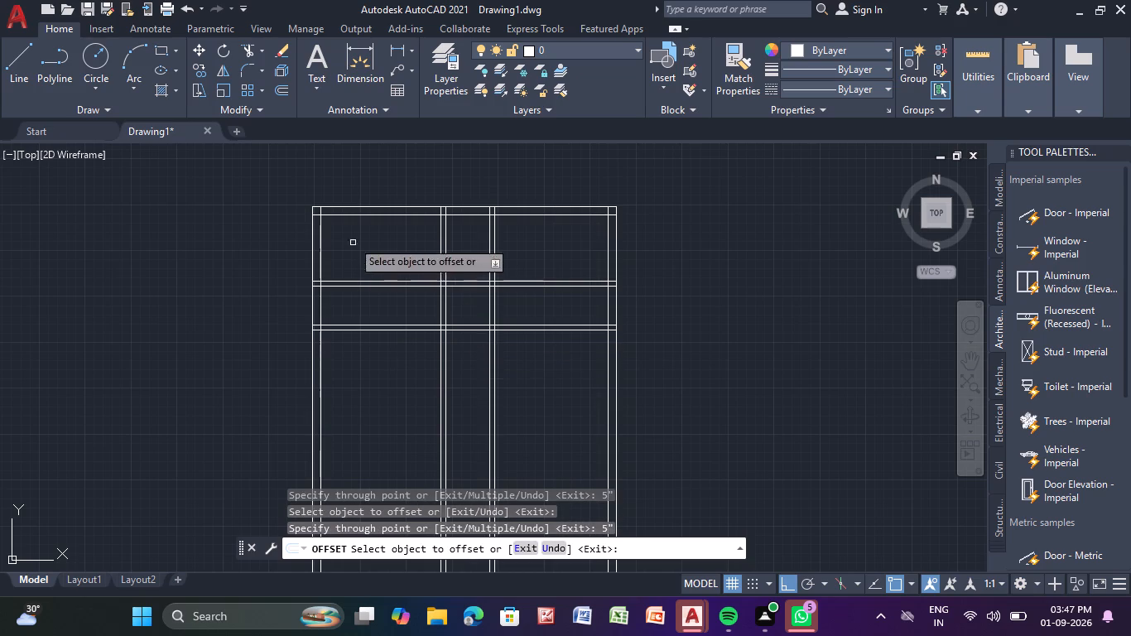
Trim the northern horizontal wall pair out of the rooms on either side of the two interior vertical walls.
{"action": "left_click", "coordinate": [254, 46]}
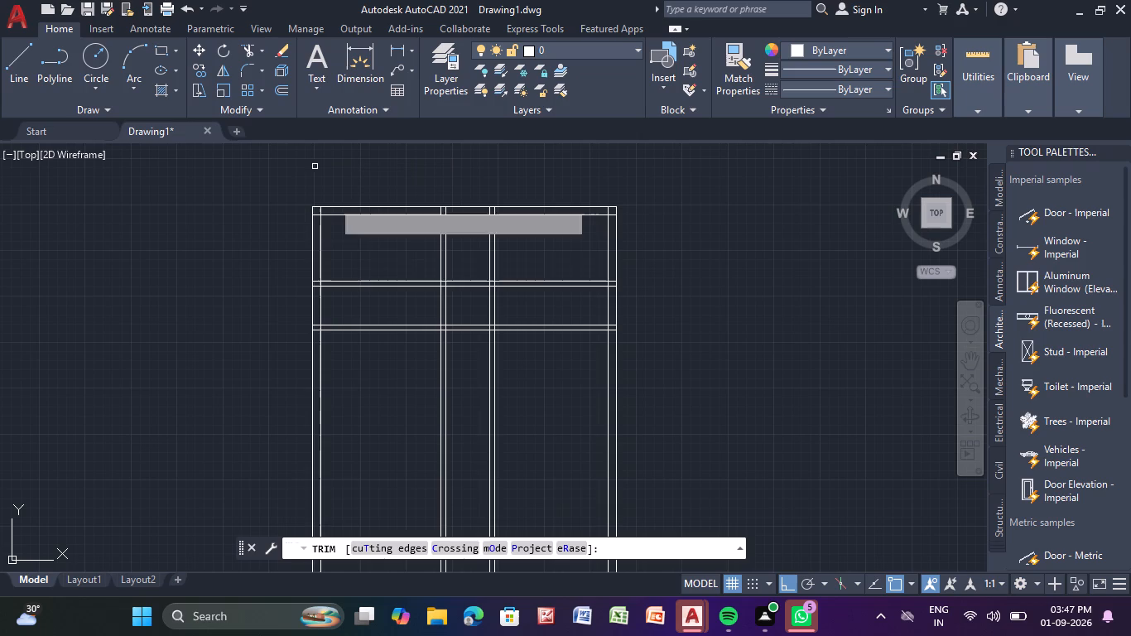
{"action": "left_click_drag", "start_coordinate": [360, 249], "coordinate": [373, 291]}
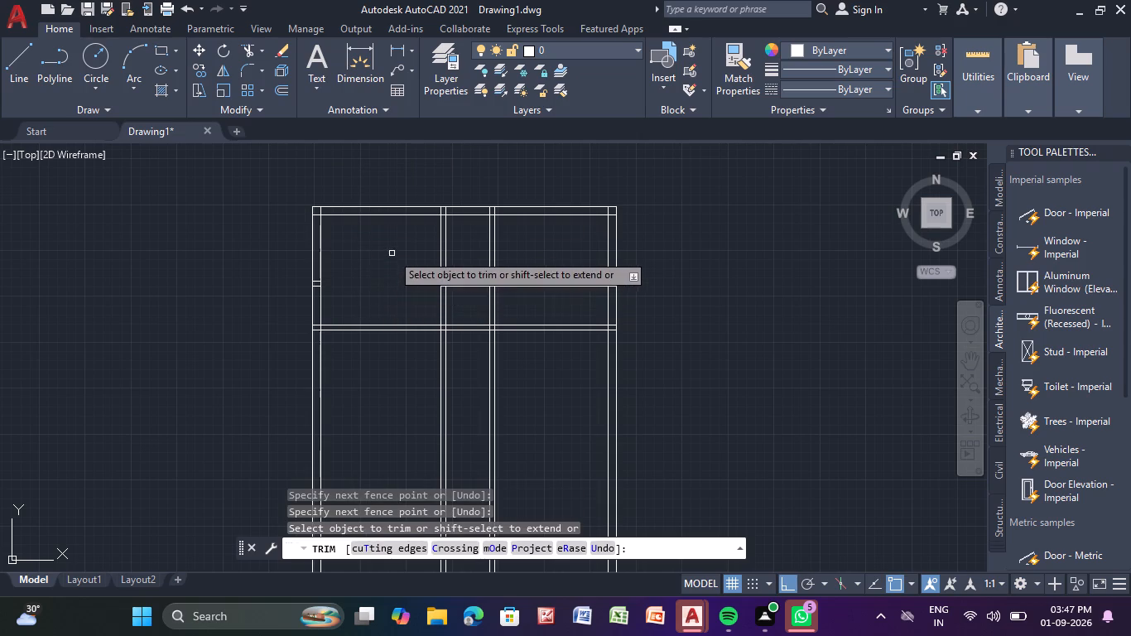
{"action": "left_click_drag", "start_coordinate": [540, 254], "coordinate": [567, 296]}
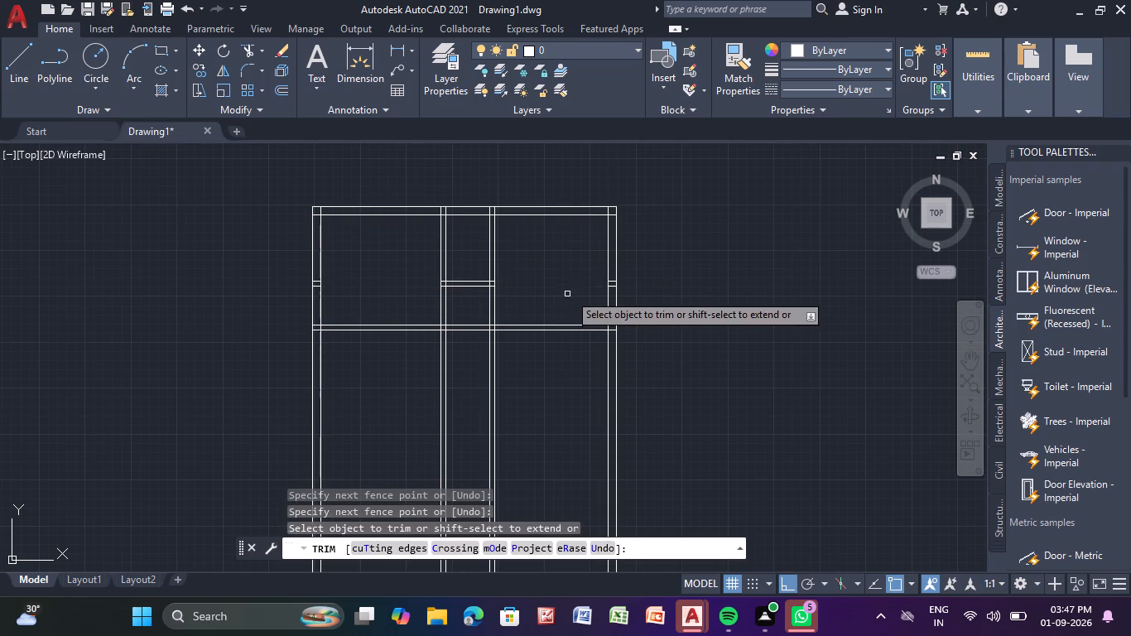
Trim the overlapping lines where the west interior vertical wall meets the north outer wall, leaving an open junction.
{"action": "middle_click_drag", "start_coordinate": [528, 289], "coordinate": [638, 306]}
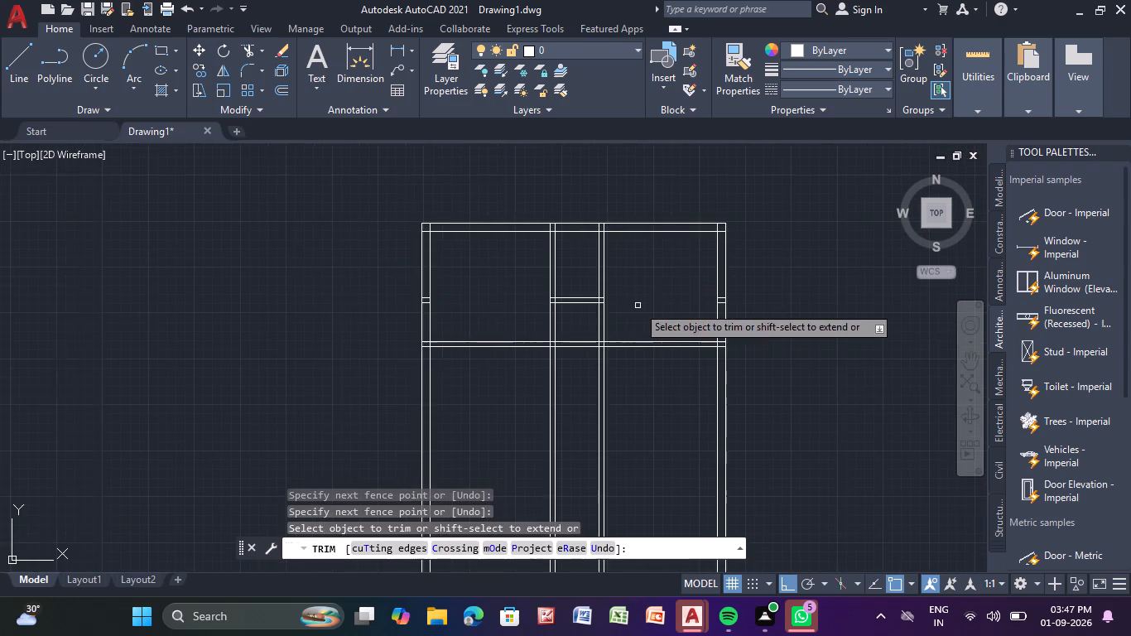
{"action": "scroll", "coordinate": [573, 315], "scroll_direction": "up", "scroll_amount": 3}
{"action": "middle_click_drag", "start_coordinate": [549, 300], "coordinate": [515, 407]}
{"action": "middle_click_drag", "start_coordinate": [529, 257], "coordinate": [501, 392]}
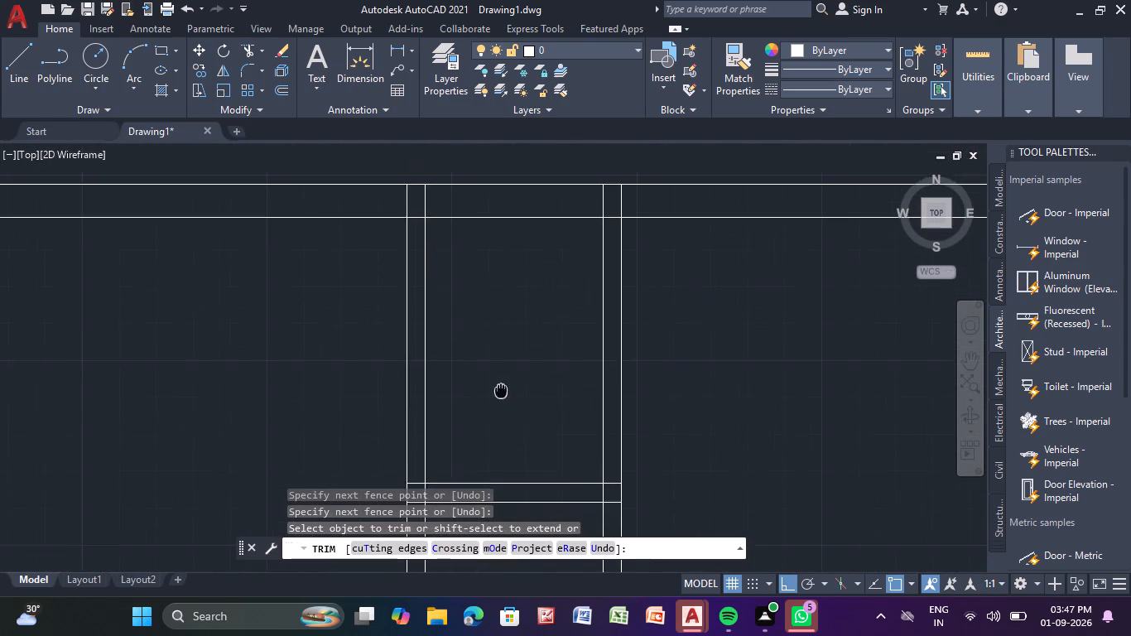
{"action": "middle_click_drag", "start_coordinate": [501, 392], "coordinate": [501, 393]}
{"action": "middle_click_drag", "start_coordinate": [479, 288], "coordinate": [473, 366]}
{"action": "left_click_drag", "start_coordinate": [373, 277], "coordinate": [406, 282]}
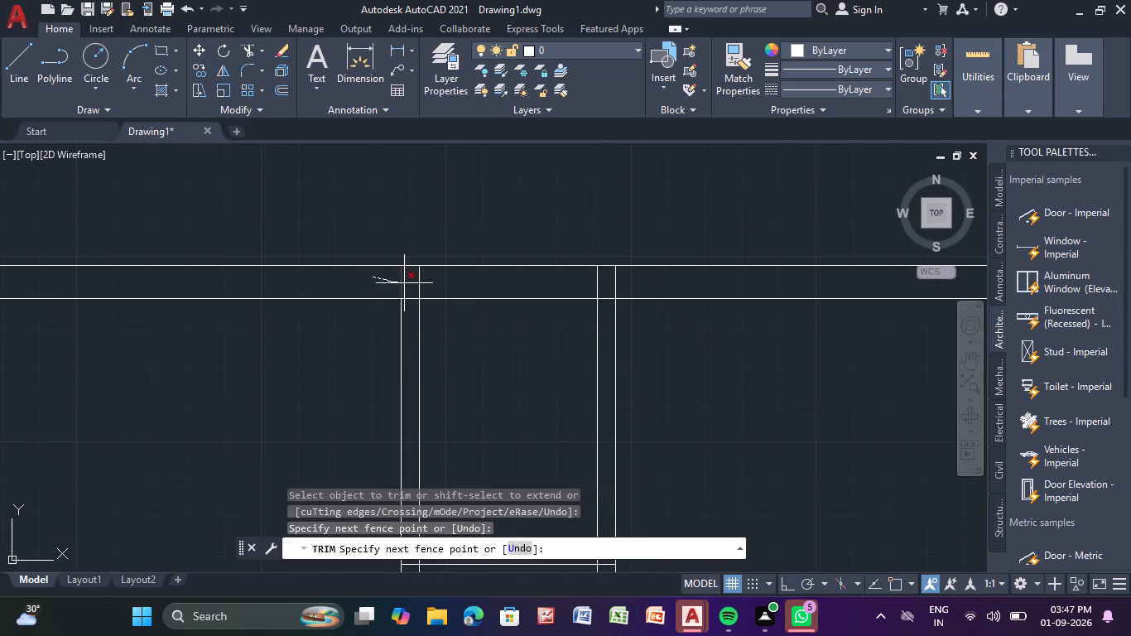
{"action": "left_click_drag", "start_coordinate": [406, 282], "coordinate": [431, 285]}
{"action": "scroll", "coordinate": [384, 274], "scroll_direction": "up", "scroll_amount": 3}
{"action": "left_click_drag", "start_coordinate": [461, 354], "coordinate": [463, 400]}
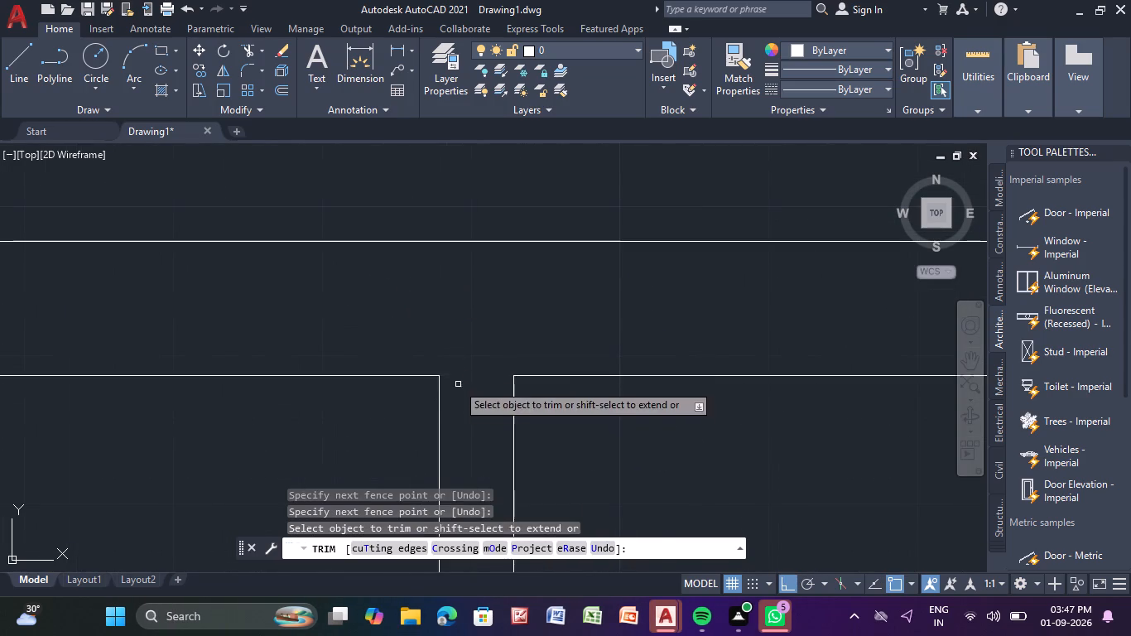
Trim the overlapping lines where the east interior vertical wall meets the north outer wall, leaving an open junction.
{"action": "scroll", "coordinate": [456, 380], "scroll_direction": "down", "scroll_amount": 3}
{"action": "middle_click_drag", "start_coordinate": [608, 418], "coordinate": [436, 431]}
{"action": "scroll", "coordinate": [505, 387], "scroll_direction": "up", "scroll_amount": 4}
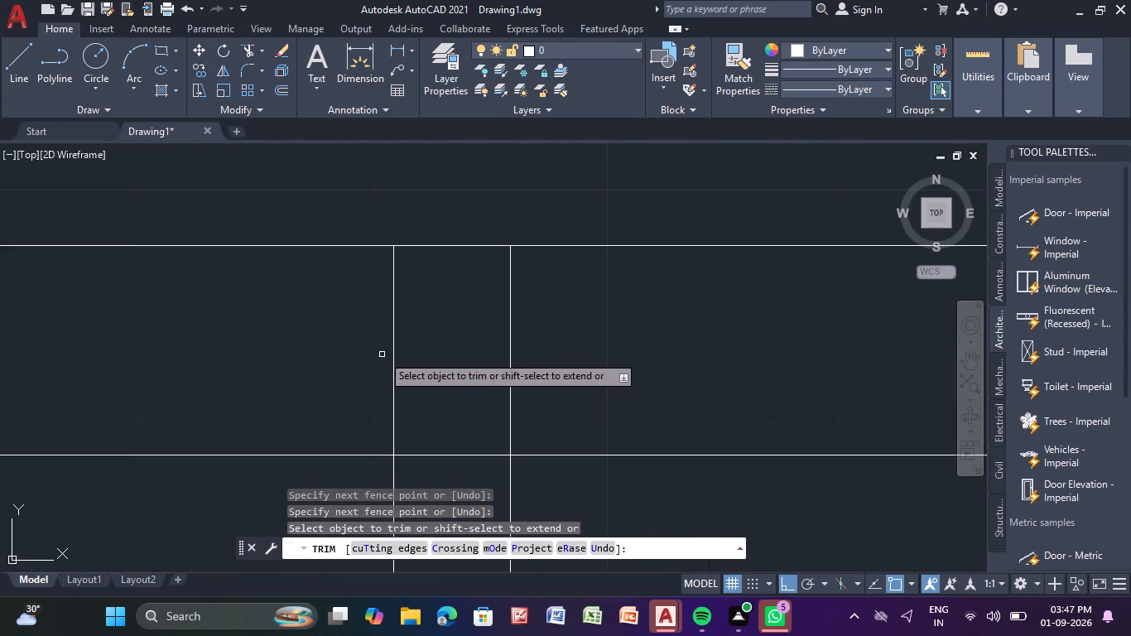
{"action": "left_click_drag", "start_coordinate": [380, 354], "coordinate": [522, 338]}
{"action": "middle_click_drag", "start_coordinate": [482, 271], "coordinate": [465, 223]}
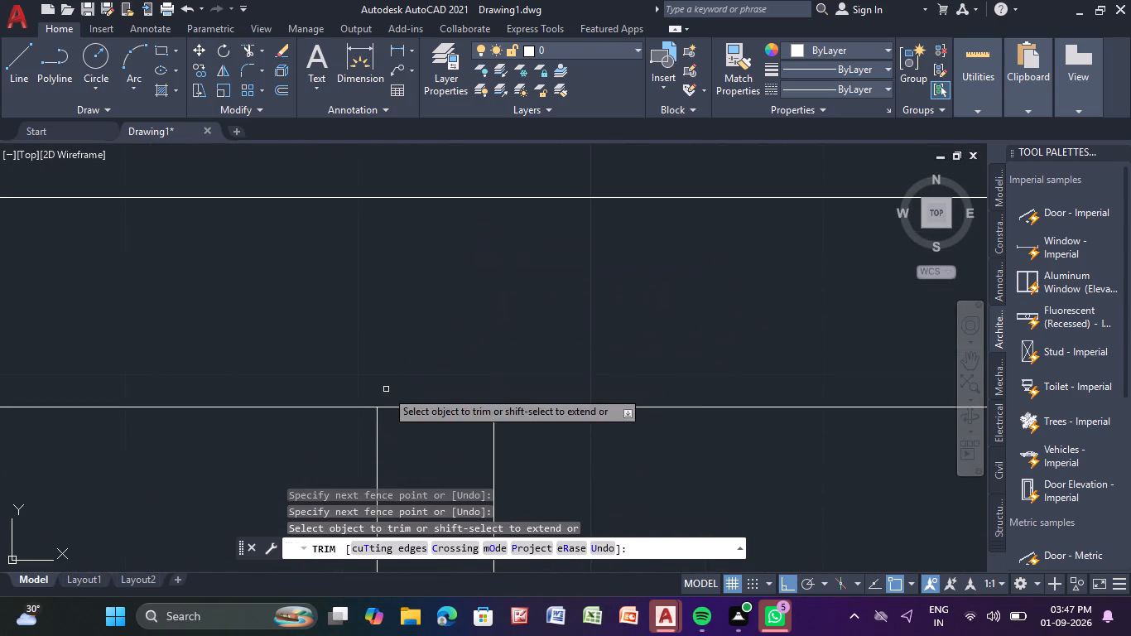
{"action": "left_click_drag", "start_coordinate": [397, 388], "coordinate": [400, 441]}
{"action": "scroll", "coordinate": [392, 427], "scroll_direction": "down", "scroll_amount": 4}
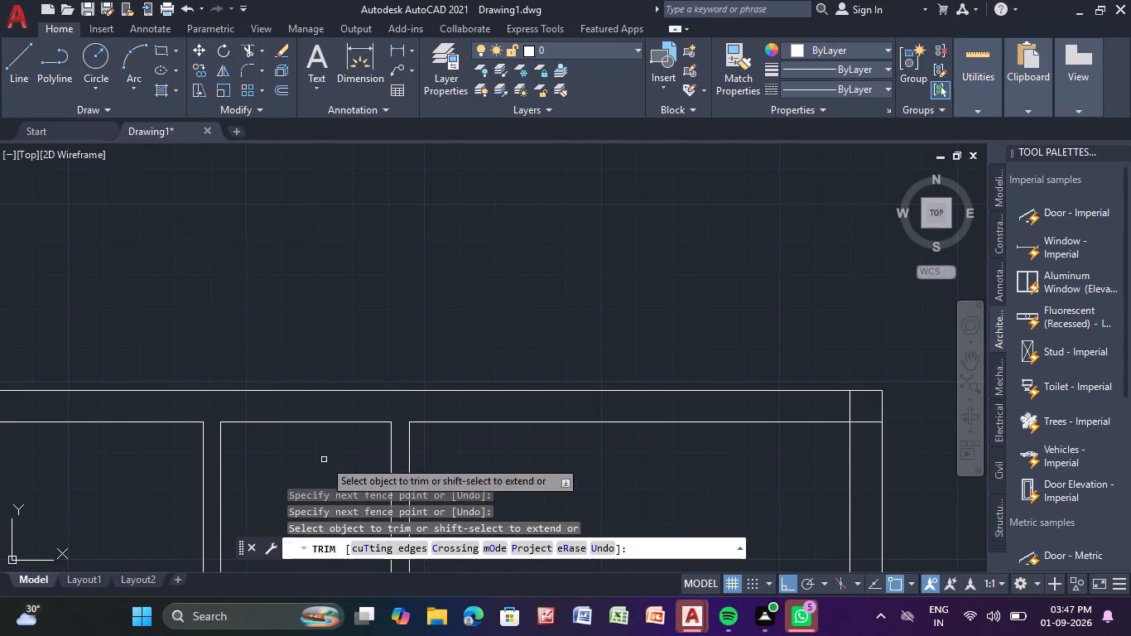
Trim the overlapping lines where the short horizontal partition meets the west interior vertical wall, leaving an open junction.
{"action": "middle_click_drag", "start_coordinate": [314, 467], "coordinate": [456, 244]}
{"action": "middle_click_drag", "start_coordinate": [426, 398], "coordinate": [468, 269]}
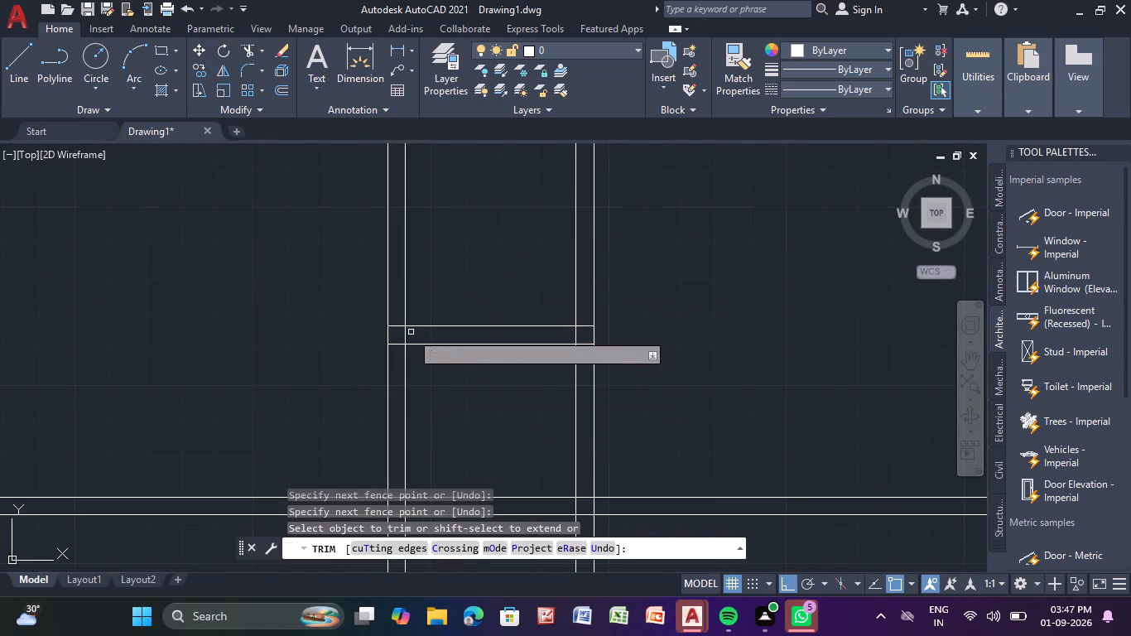
{"action": "scroll", "coordinate": [411, 332], "scroll_direction": "up", "scroll_amount": 3}
{"action": "left_click_drag", "start_coordinate": [342, 279], "coordinate": [352, 377]}
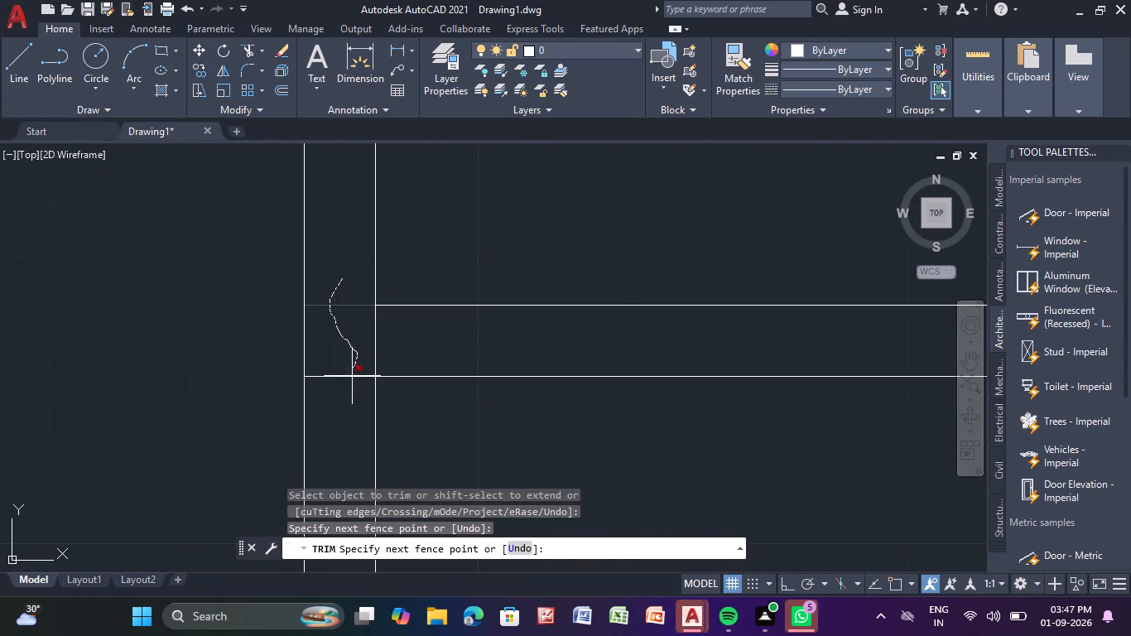
{"action": "left_click_drag", "start_coordinate": [352, 377], "coordinate": [360, 388]}
{"action": "left_click_drag", "start_coordinate": [354, 324], "coordinate": [429, 321]}
{"action": "scroll", "coordinate": [447, 329], "scroll_direction": "down", "scroll_amount": 3}
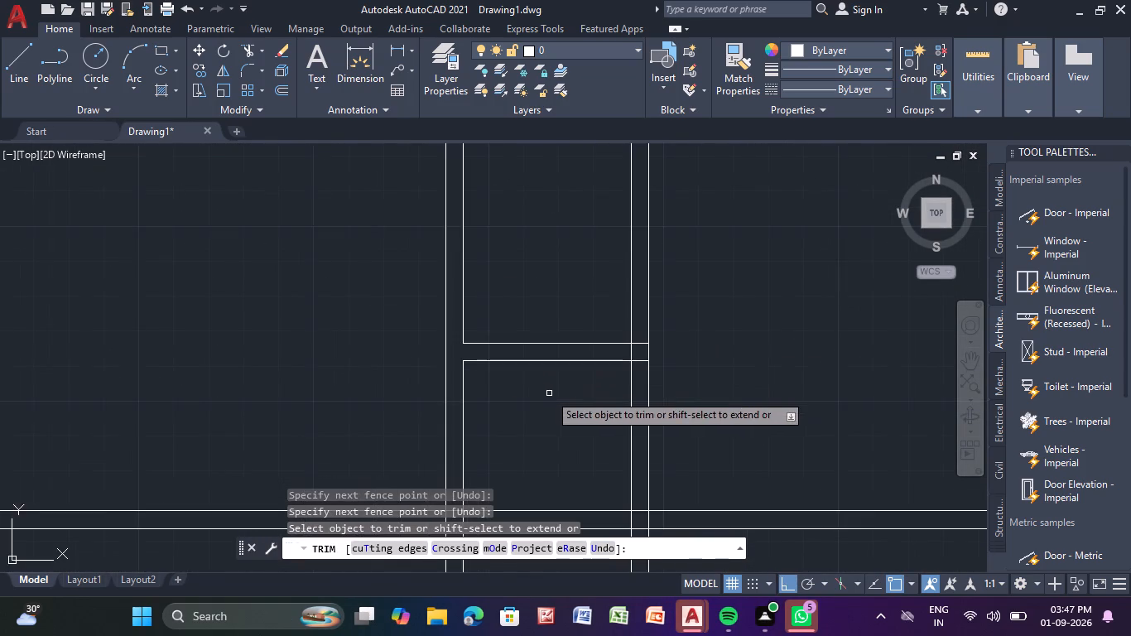
Trim the overlapping lines where the short horizontal partition meets the east interior vertical wall, leaving an open junction.
{"action": "middle_click_drag", "start_coordinate": [549, 393], "coordinate": [267, 388]}
{"action": "scroll", "coordinate": [373, 345], "scroll_direction": "up", "scroll_amount": 4}
{"action": "left_click_drag", "start_coordinate": [253, 251], "coordinate": [233, 365]}
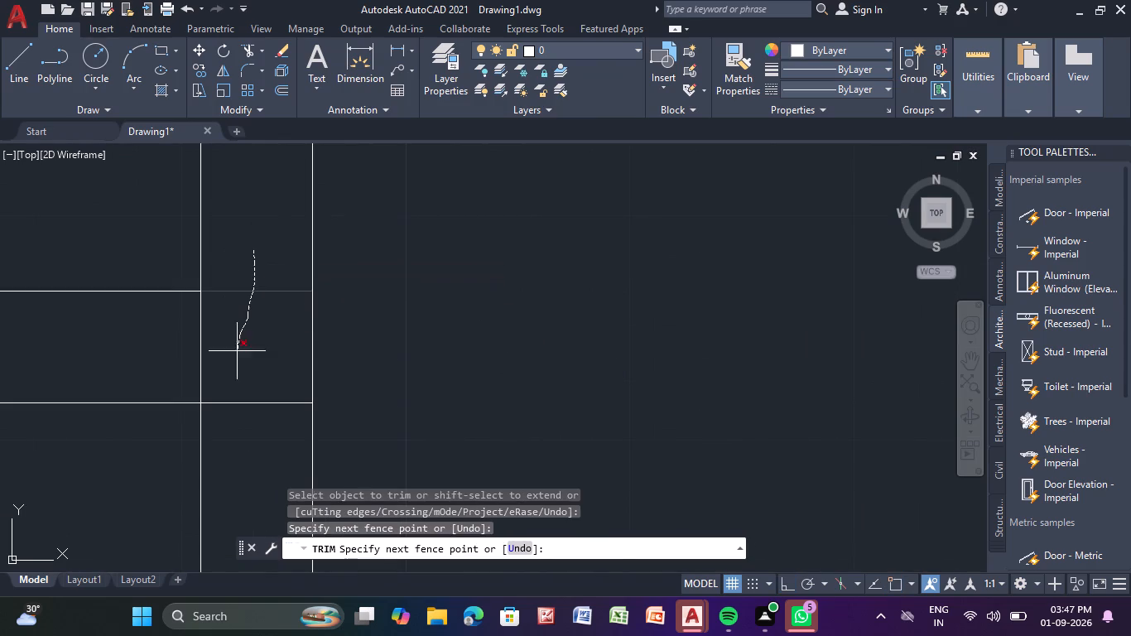
{"action": "left_click_drag", "start_coordinate": [233, 365], "coordinate": [224, 436]}
{"action": "left_click_drag", "start_coordinate": [224, 332], "coordinate": [136, 335]}
{"action": "scroll", "coordinate": [201, 345], "scroll_direction": "down", "scroll_amount": 3}
Trim away the two leftover partition line stubs inside the east outer wall.
{"action": "scroll", "coordinate": [454, 325], "scroll_direction": "down", "scroll_amount": 2}
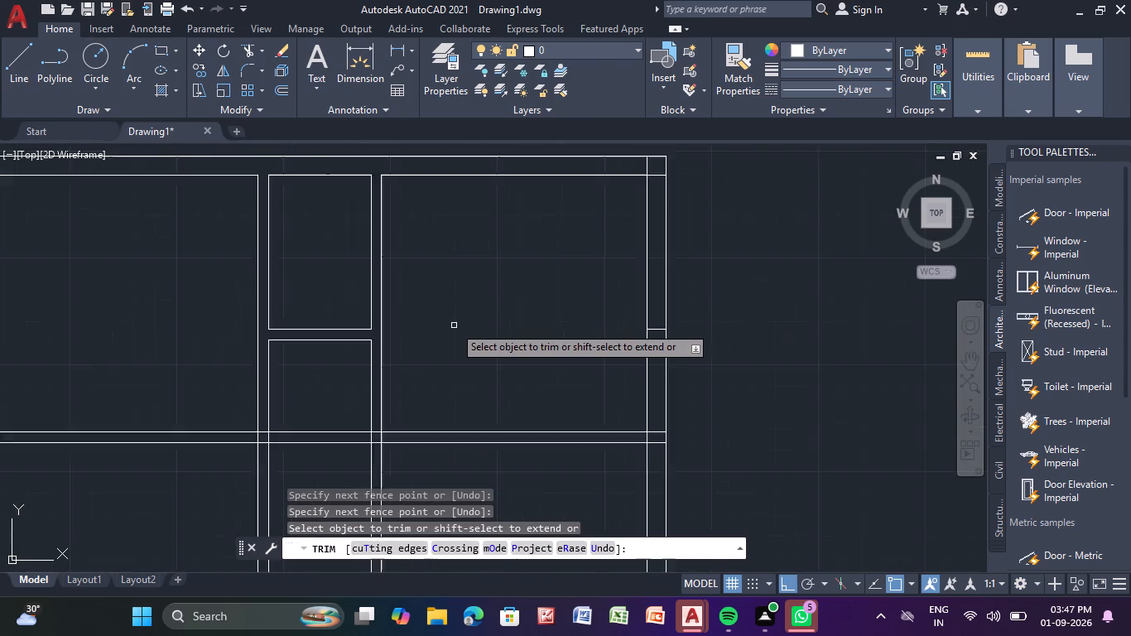
{"action": "scroll", "coordinate": [454, 325], "scroll_direction": "down", "scroll_amount": 1}
{"action": "middle_click_drag", "start_coordinate": [508, 324], "coordinate": [391, 379]}
{"action": "scroll", "coordinate": [468, 411], "scroll_direction": "up", "scroll_amount": 4}
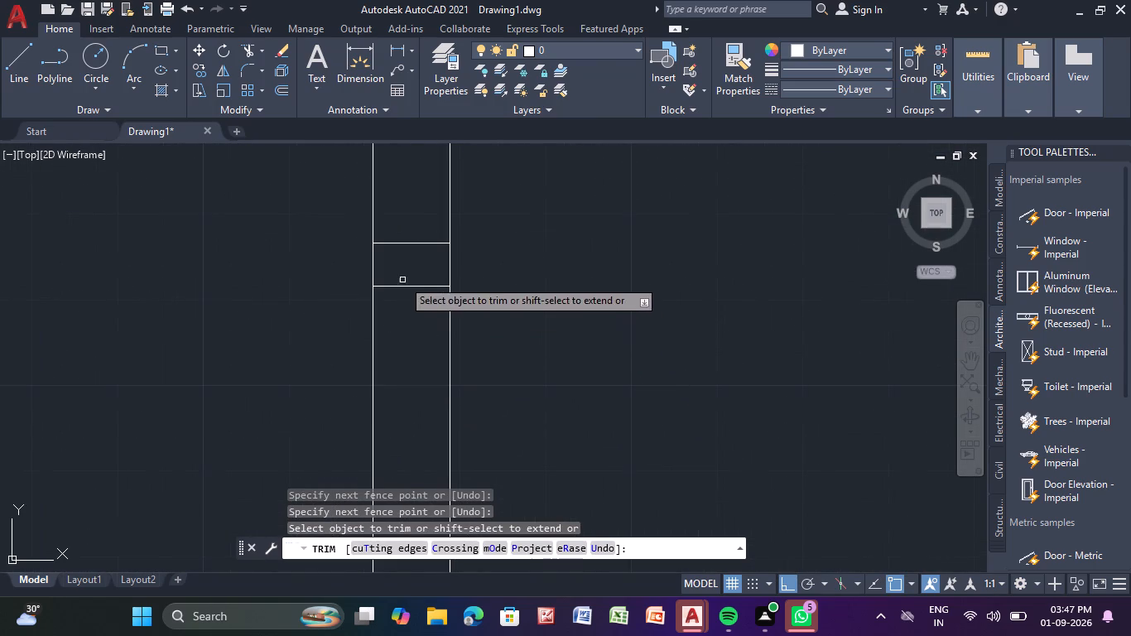
{"action": "left_click_drag", "start_coordinate": [406, 220], "coordinate": [402, 330]}
Trim both interior vertical walls out of the large room south of the long horizontal interior wall.
{"action": "scroll", "coordinate": [402, 332], "scroll_direction": "down", "scroll_amount": 4}
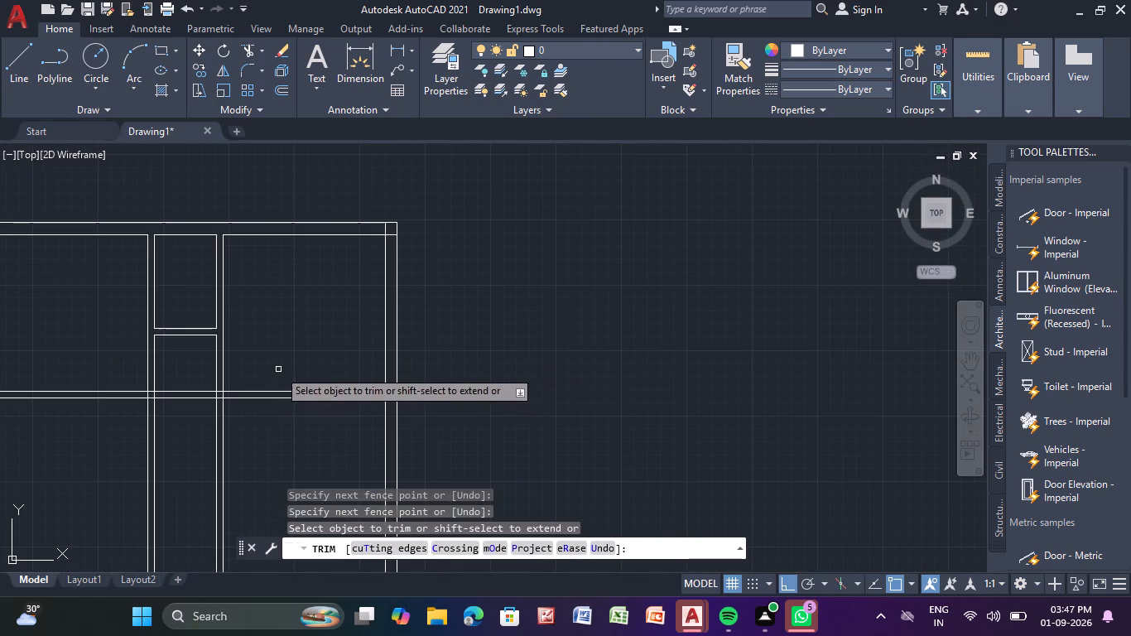
{"action": "scroll", "coordinate": [278, 369], "scroll_direction": "down", "scroll_amount": 1}
{"action": "middle_click_drag", "start_coordinate": [278, 369], "coordinate": [406, 267]}
{"action": "left_click_drag", "start_coordinate": [271, 363], "coordinate": [384, 358]}
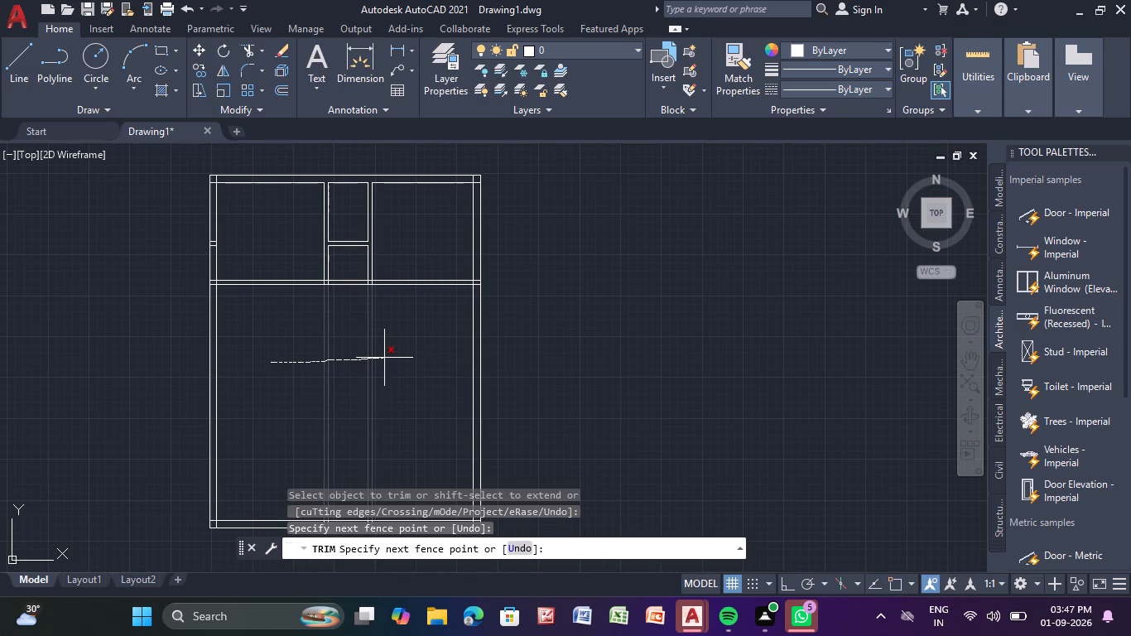
{"action": "left_click_drag", "start_coordinate": [384, 358], "coordinate": [397, 358]}
Trim the overlapping lines where the long horizontal interior wall meets the west outer wall, leaving an open junction.
{"action": "middle_click_drag", "start_coordinate": [339, 322], "coordinate": [468, 373]}
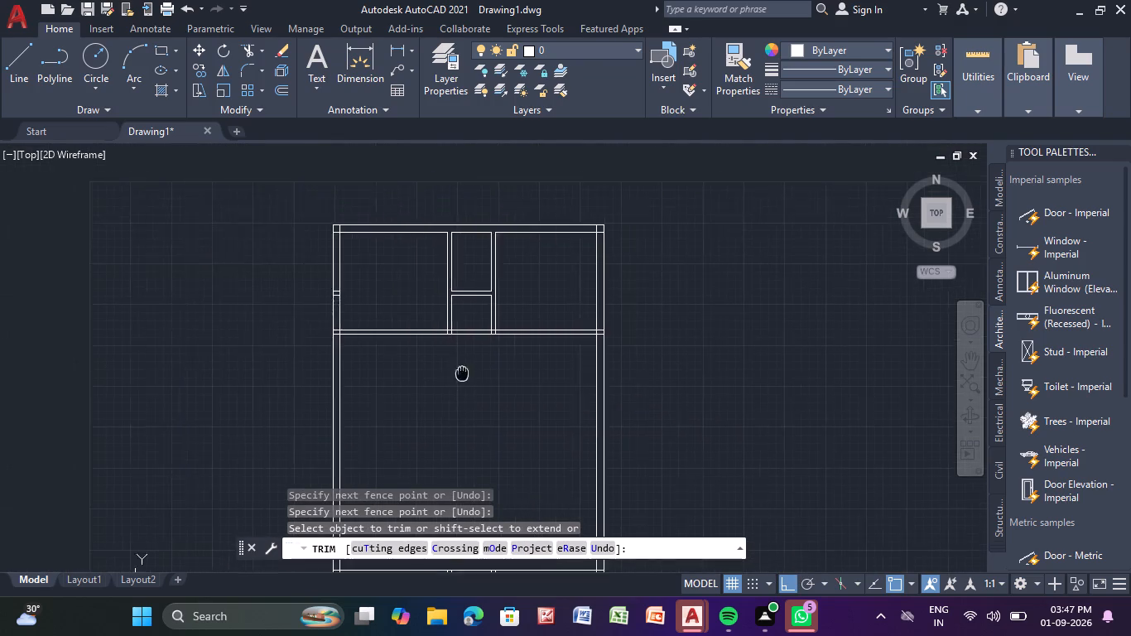
{"action": "middle_click_drag", "start_coordinate": [468, 373], "coordinate": [483, 377]}
{"action": "scroll", "coordinate": [375, 349], "scroll_direction": "up", "scroll_amount": 3}
{"action": "middle_click_drag", "start_coordinate": [389, 373], "coordinate": [484, 458]}
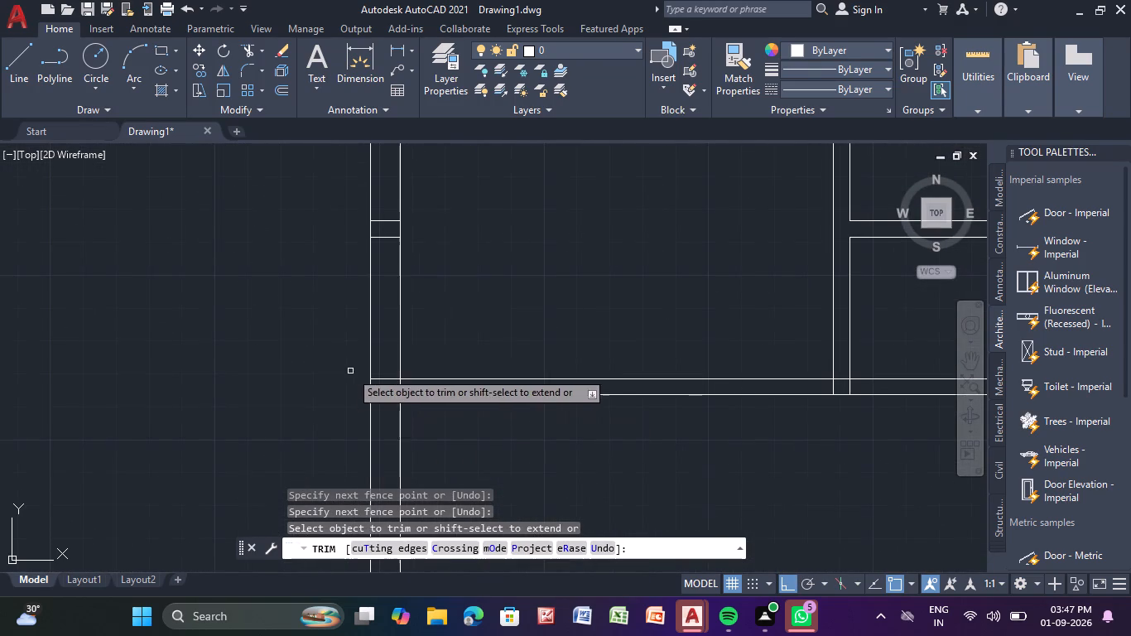
{"action": "scroll", "coordinate": [383, 376], "scroll_direction": "up", "scroll_amount": 3}
{"action": "left_click_drag", "start_coordinate": [383, 373], "coordinate": [390, 458]}
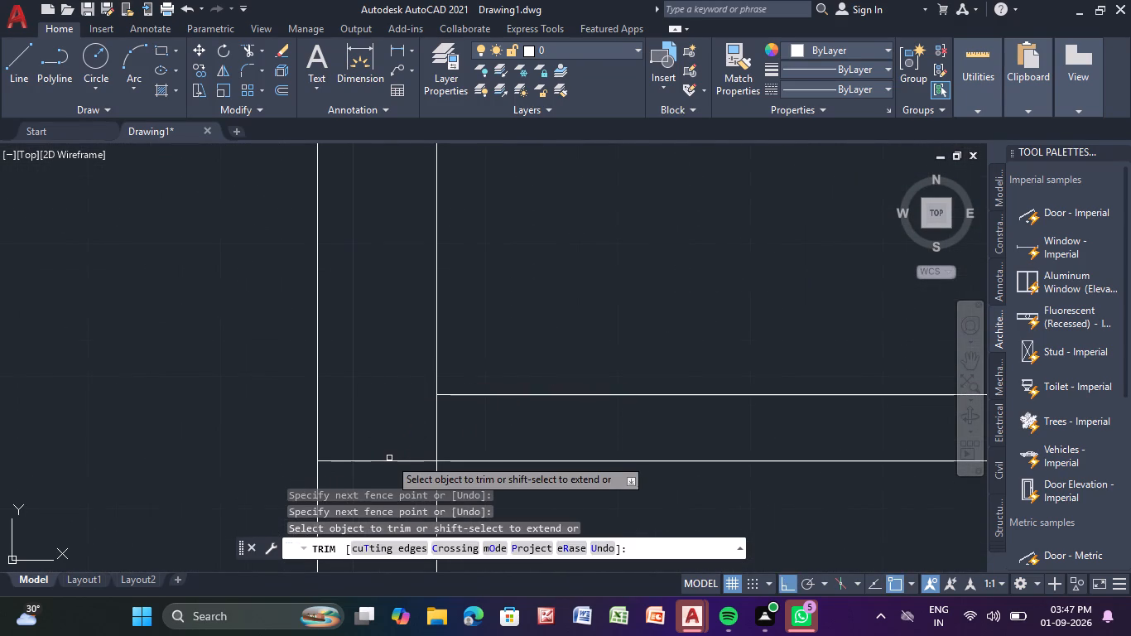
{"action": "left_click_drag", "start_coordinate": [390, 457], "coordinate": [401, 483]}
{"action": "left_click_drag", "start_coordinate": [393, 437], "coordinate": [479, 428]}
Trim the overlapping lines where the west interior vertical wall meets the long horizontal interior wall, leaving an open junction.
{"action": "scroll", "coordinate": [478, 430], "scroll_direction": "down", "scroll_amount": 3}
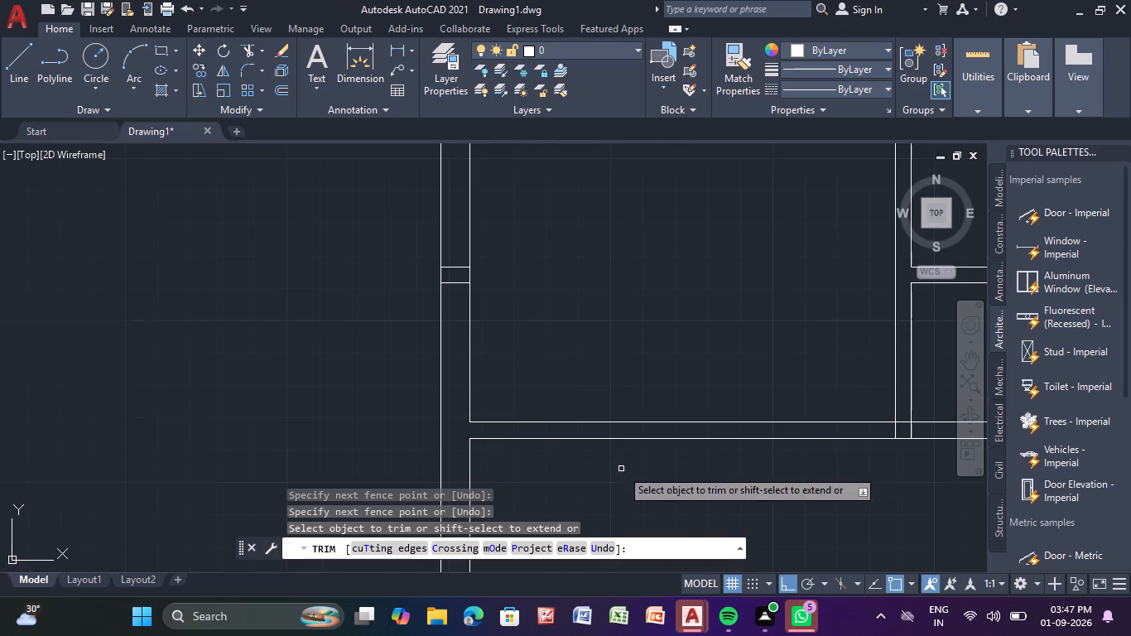
{"action": "scroll", "coordinate": [650, 468], "scroll_direction": "down", "scroll_amount": 1}
{"action": "middle_click_drag", "start_coordinate": [659, 468], "coordinate": [178, 442]}
{"action": "scroll", "coordinate": [334, 424], "scroll_direction": "up", "scroll_amount": 4}
{"action": "left_click_drag", "start_coordinate": [215, 395], "coordinate": [336, 396]}
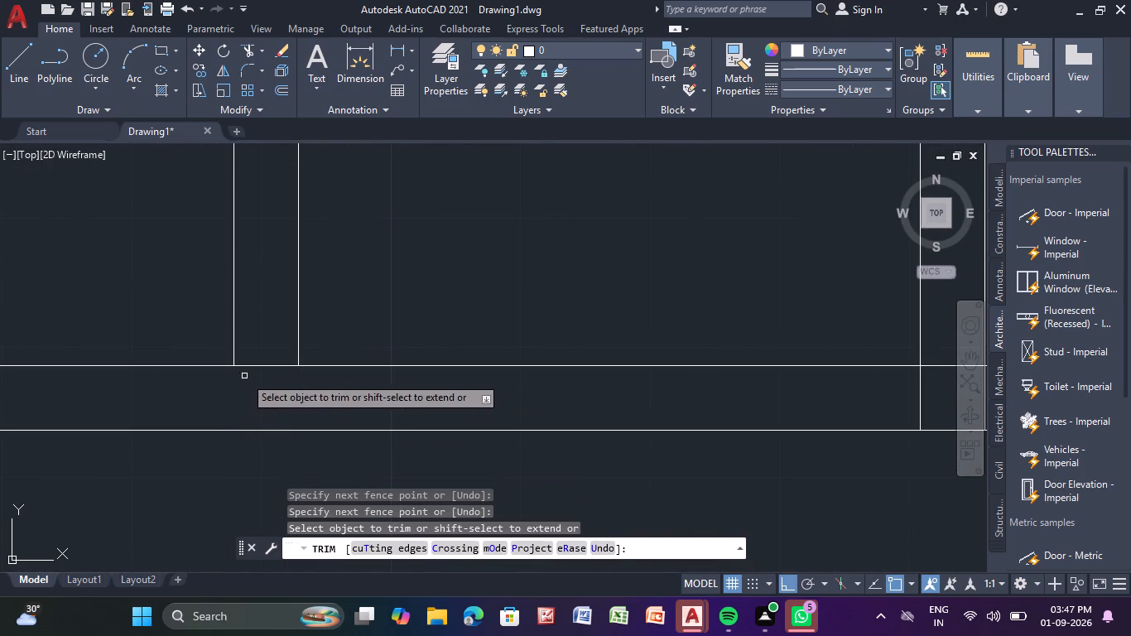
{"action": "left_click_drag", "start_coordinate": [256, 333], "coordinate": [282, 392]}
Trim the overlapping lines where the east interior vertical wall meets the long horizontal interior wall, leaving an open junction.
{"action": "scroll", "coordinate": [285, 384], "scroll_direction": "down", "scroll_amount": 2}
{"action": "middle_click_drag", "start_coordinate": [269, 388], "coordinate": [172, 395]}
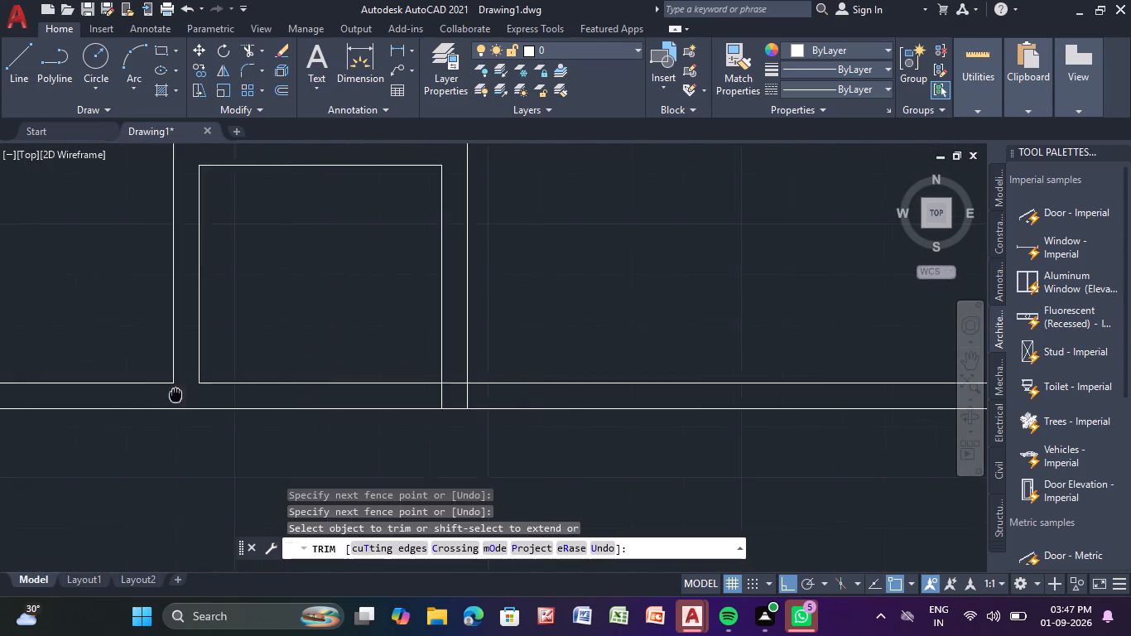
{"action": "middle_click_drag", "start_coordinate": [172, 395], "coordinate": [95, 396]}
{"action": "scroll", "coordinate": [376, 389], "scroll_direction": "up", "scroll_amount": 4}
{"action": "left_click_drag", "start_coordinate": [344, 351], "coordinate": [339, 422]}
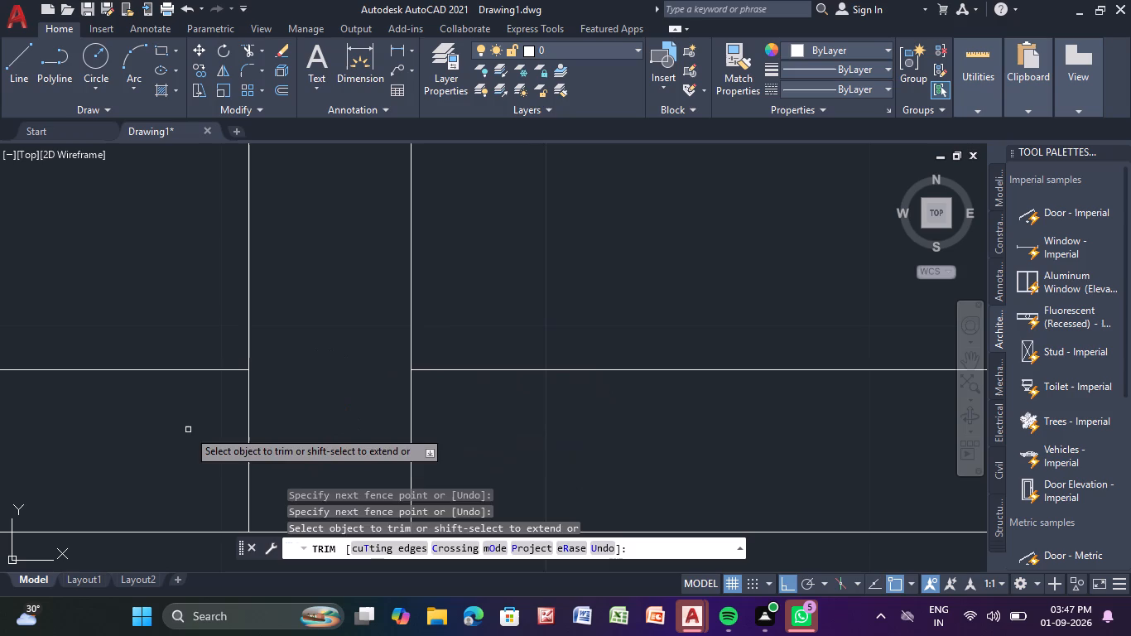
{"action": "left_click_drag", "start_coordinate": [186, 430], "coordinate": [489, 422]}
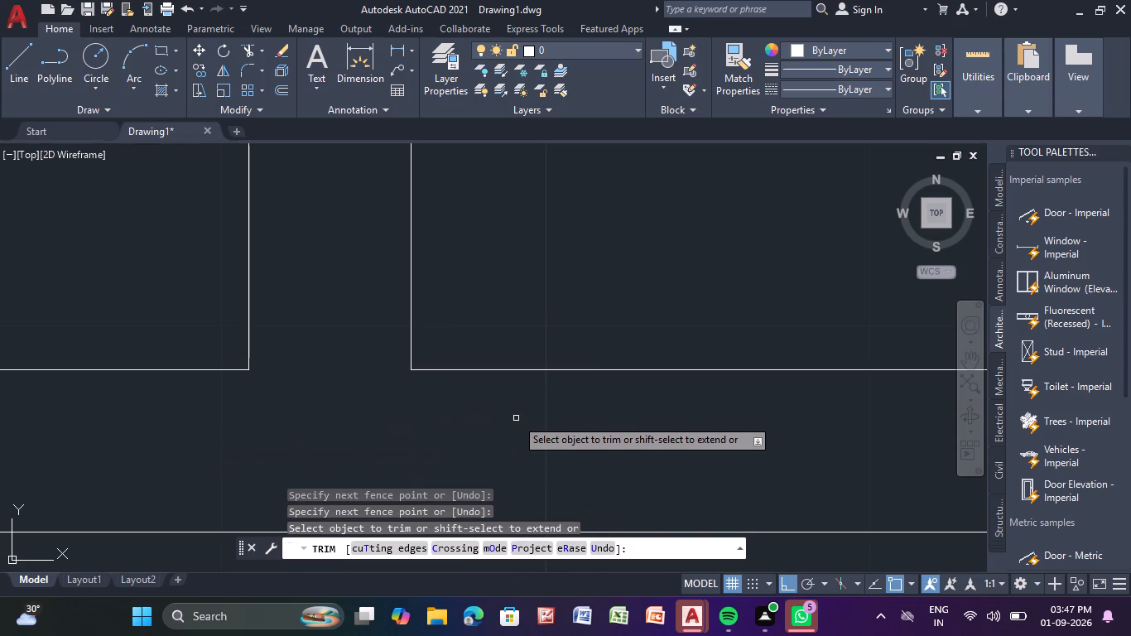
Trim the overlapping lines where the long horizontal interior wall meets the east outer wall, leaving an open junction.
{"action": "scroll", "coordinate": [516, 418], "scroll_direction": "down", "scroll_amount": 4}
{"action": "scroll", "coordinate": [634, 459], "scroll_direction": "down", "scroll_amount": 2}
{"action": "middle_click_drag", "start_coordinate": [651, 470], "coordinate": [469, 460]}
{"action": "scroll", "coordinate": [662, 445], "scroll_direction": "up", "scroll_amount": 7}
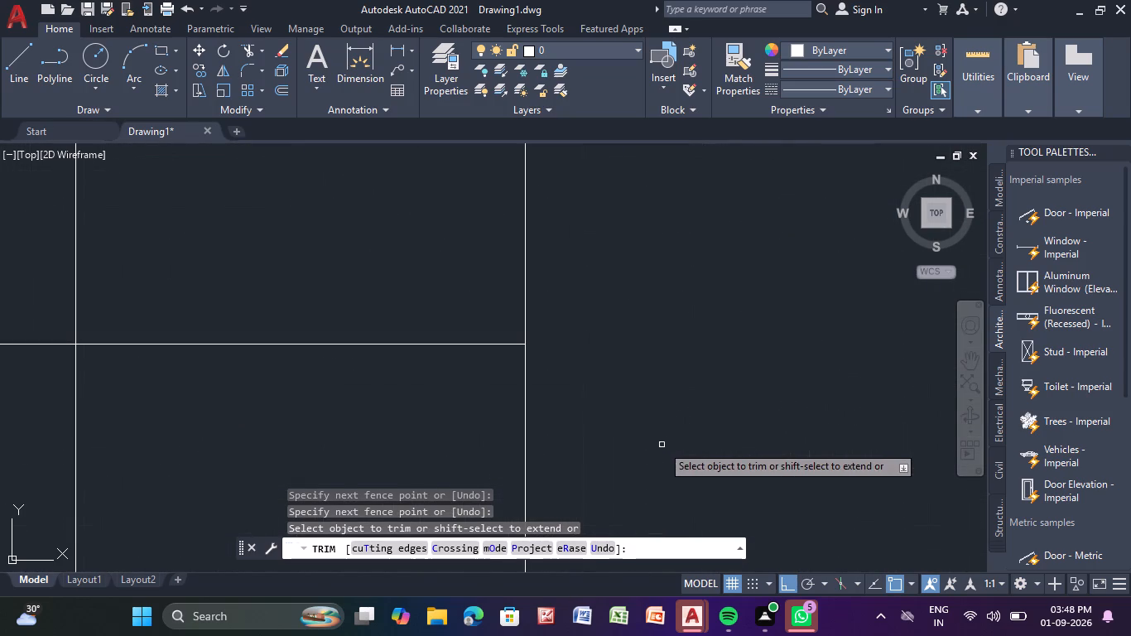
{"action": "scroll", "coordinate": [309, 283], "scroll_direction": "down", "scroll_amount": 2}
{"action": "middle_click_drag", "start_coordinate": [309, 285], "coordinate": [398, 402]}
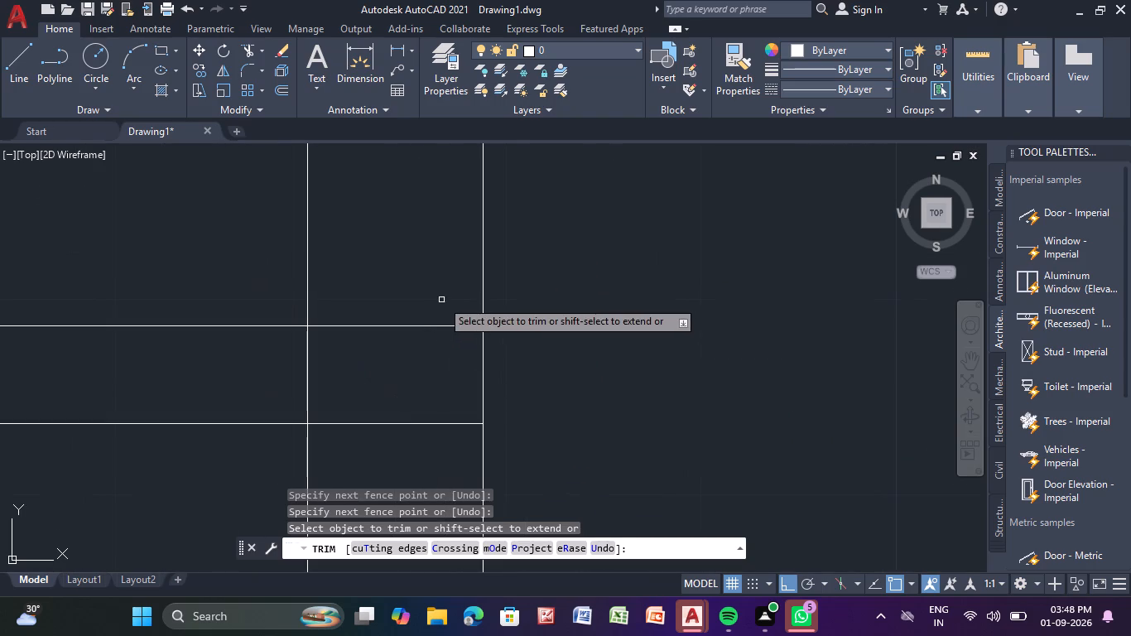
{"action": "left_click_drag", "start_coordinate": [441, 300], "coordinate": [439, 483]}
{"action": "left_click_drag", "start_coordinate": [423, 388], "coordinate": [191, 371]}
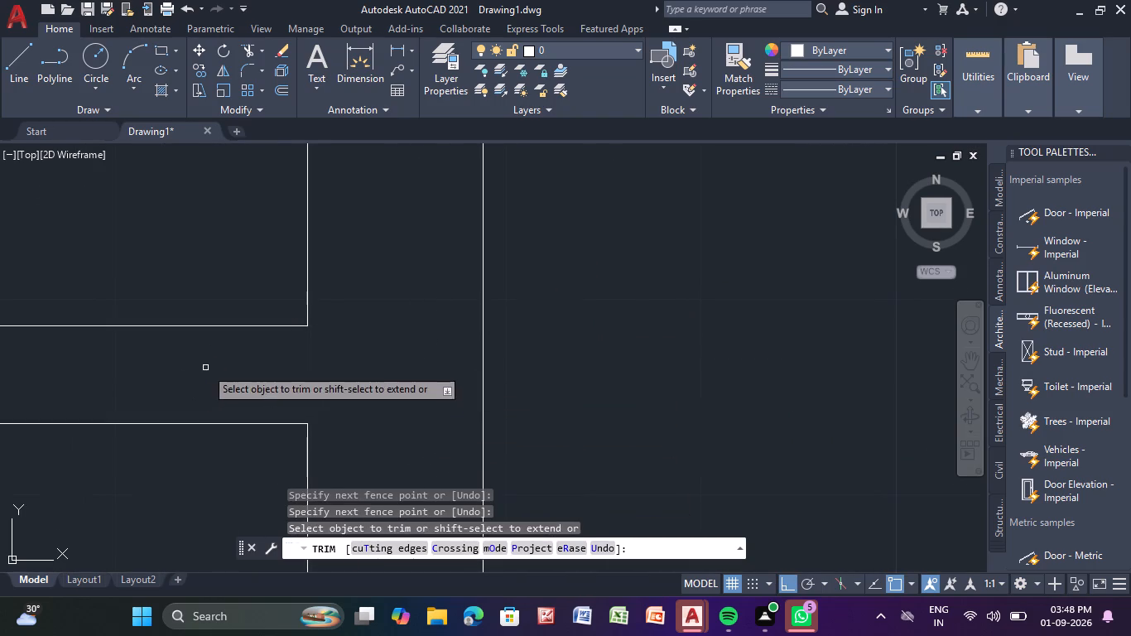
Trim away the two leftover partition line stubs inside the west outer wall.
{"action": "scroll", "coordinate": [205, 368], "scroll_direction": "down", "scroll_amount": 4}
{"action": "scroll", "coordinate": [479, 395], "scroll_direction": "down", "scroll_amount": 4}
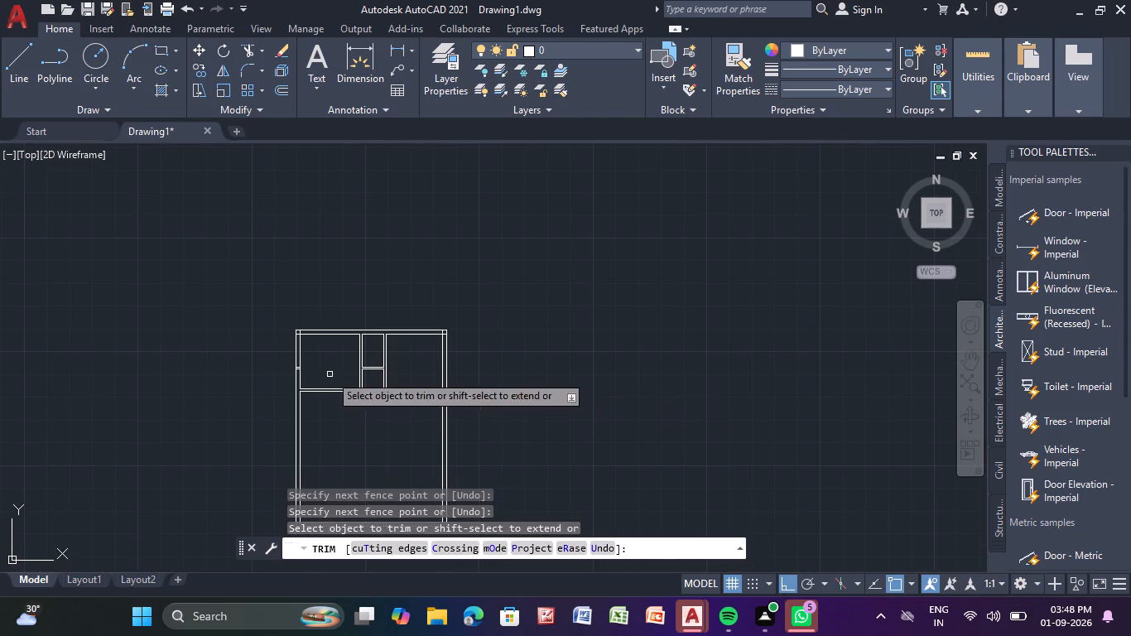
{"action": "middle_click_drag", "start_coordinate": [330, 373], "coordinate": [529, 419]}
{"action": "scroll", "coordinate": [529, 419], "scroll_direction": "up", "scroll_amount": 5}
{"action": "middle_click_drag", "start_coordinate": [487, 414], "coordinate": [782, 503]}
{"action": "scroll", "coordinate": [487, 414], "scroll_direction": "up", "scroll_amount": 1}
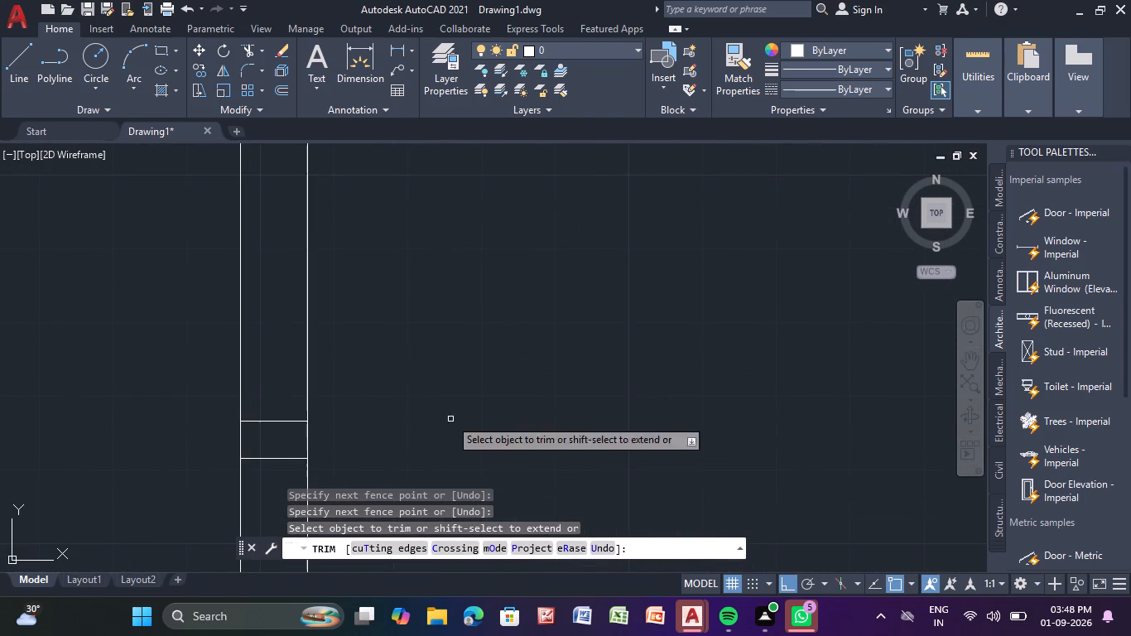
{"action": "left_click_drag", "start_coordinate": [277, 412], "coordinate": [270, 441]}
{"action": "left_click", "coordinate": [270, 472]}
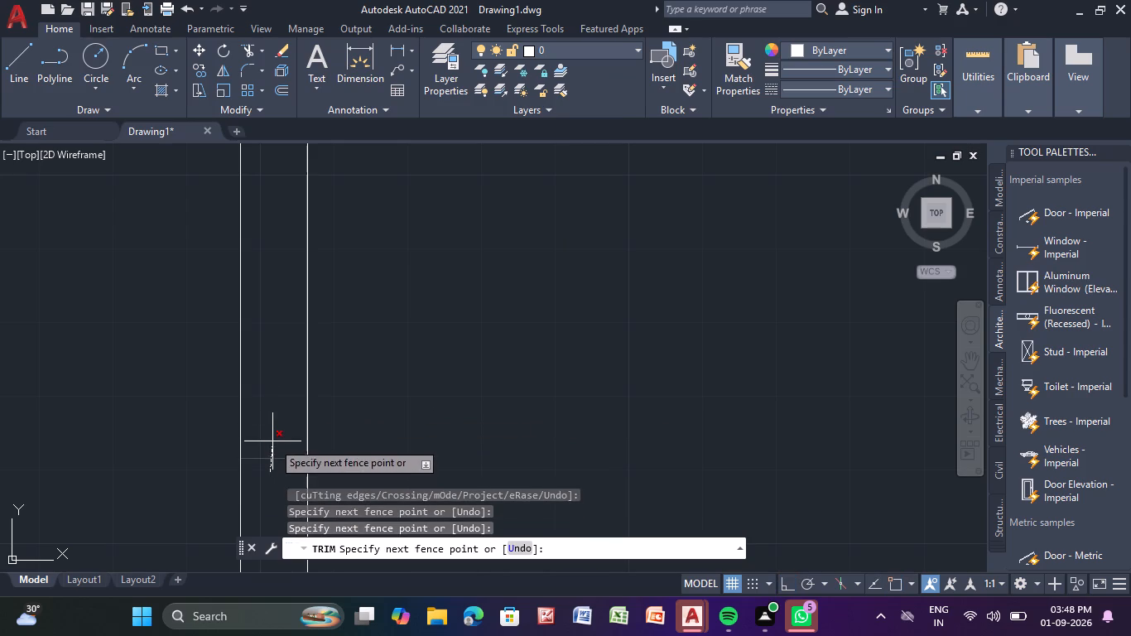
{"action": "left_click", "coordinate": [267, 421]}
Trim the overlapping inner wall lines at the northwest corner of the outer walls.
{"action": "scroll", "coordinate": [328, 403], "scroll_direction": "down", "scroll_amount": 3}
{"action": "middle_click_drag", "start_coordinate": [345, 401], "coordinate": [349, 502]}
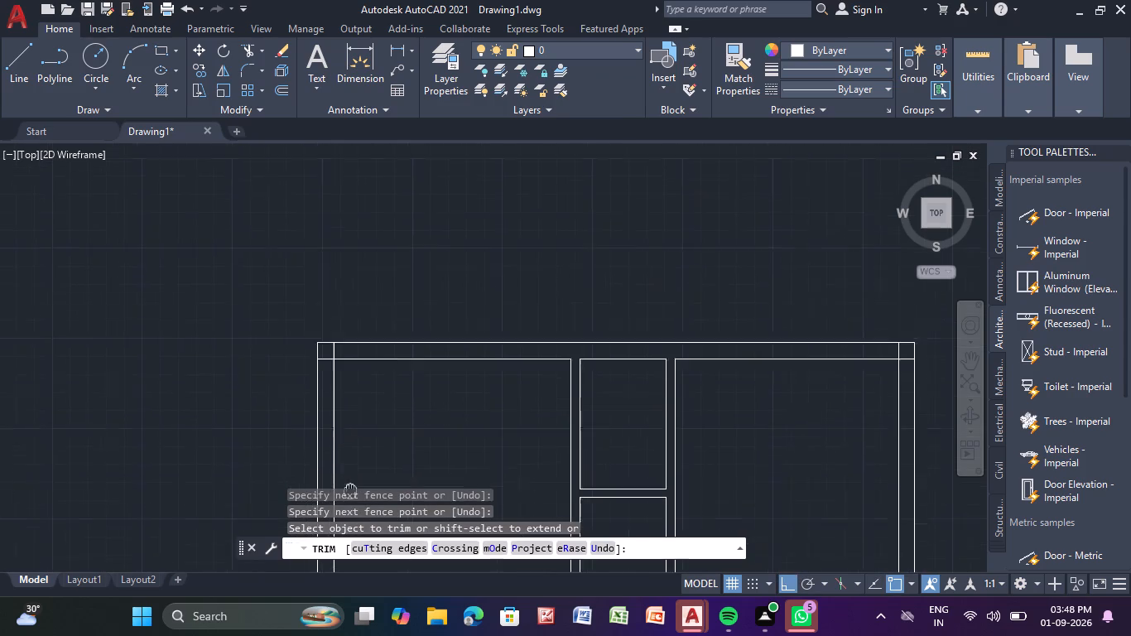
{"action": "middle_click_drag", "start_coordinate": [349, 502], "coordinate": [344, 531]}
{"action": "scroll", "coordinate": [326, 417], "scroll_direction": "up", "scroll_amount": 5}
{"action": "left_click_drag", "start_coordinate": [324, 258], "coordinate": [324, 257]}
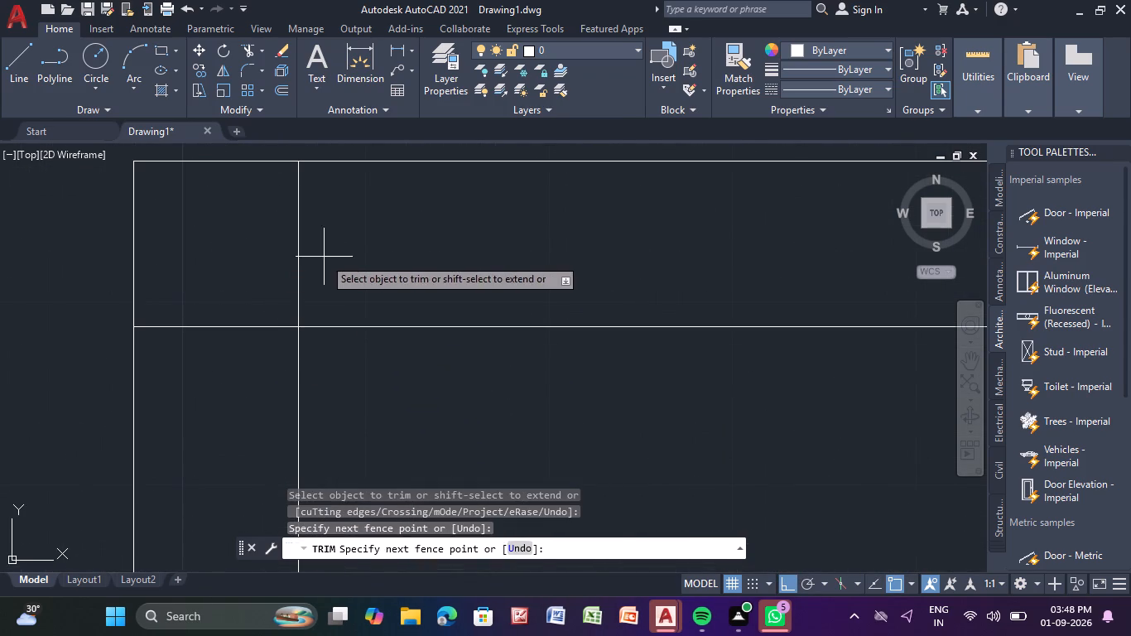
{"action": "left_click_drag", "start_coordinate": [324, 257], "coordinate": [218, 369]}
Trim the overlapping wall lines at the northeast corner of the outer walls.
{"action": "scroll", "coordinate": [222, 354], "scroll_direction": "down", "scroll_amount": 3}
{"action": "middle_click_drag", "start_coordinate": [617, 436], "coordinate": [0, 363]}
{"action": "middle_click_drag", "start_coordinate": [801, 358], "coordinate": [230, 412]}
{"action": "scroll", "coordinate": [230, 412], "scroll_direction": "up", "scroll_amount": 1}
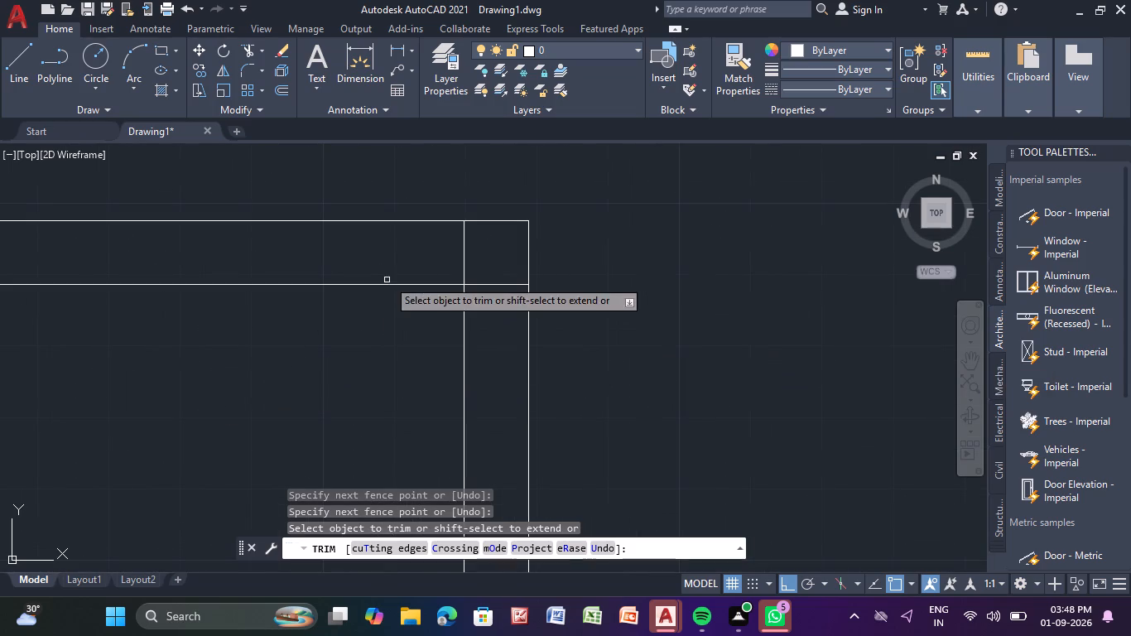
{"action": "left_click_drag", "start_coordinate": [460, 259], "coordinate": [506, 263]}
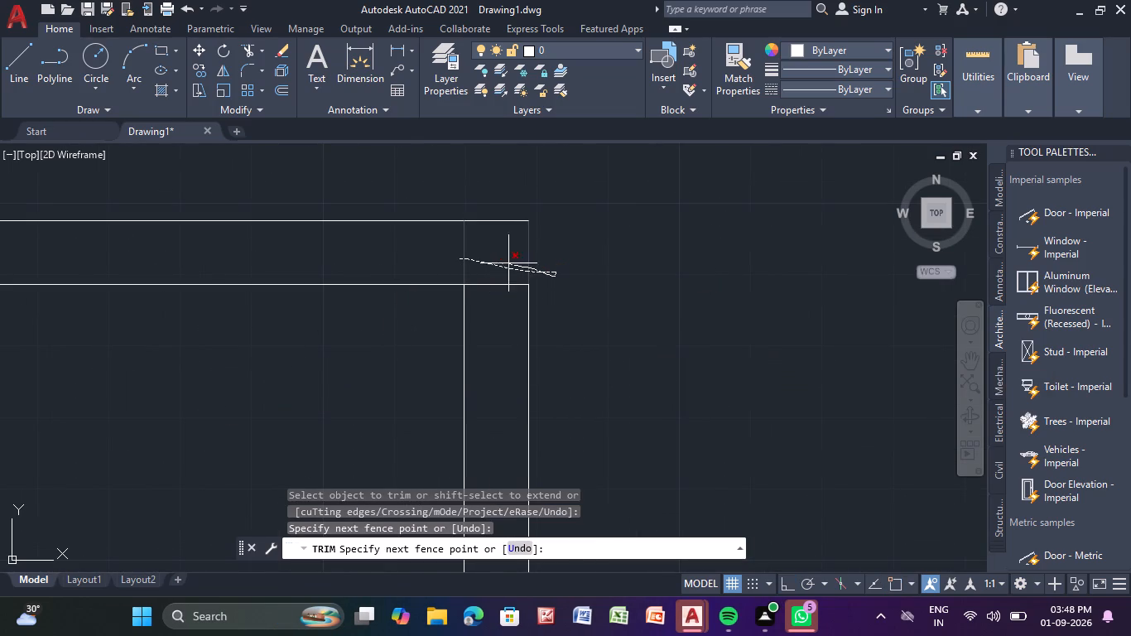
{"action": "left_click_drag", "start_coordinate": [506, 263], "coordinate": [321, 257]}
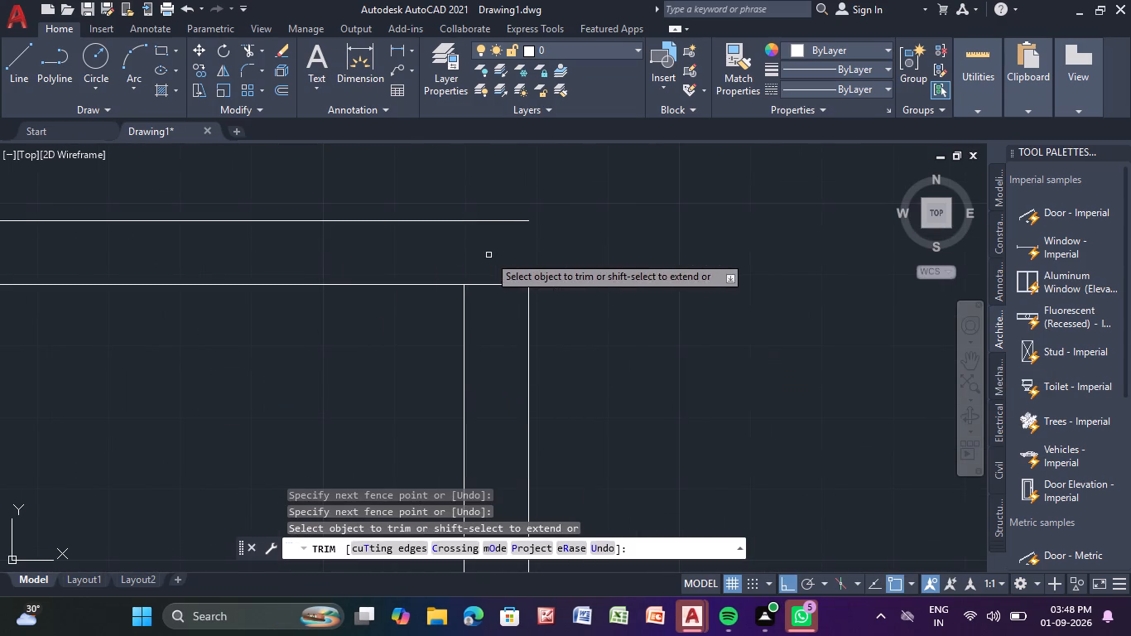
{"action": "left_click_drag", "start_coordinate": [493, 258], "coordinate": [499, 307]}
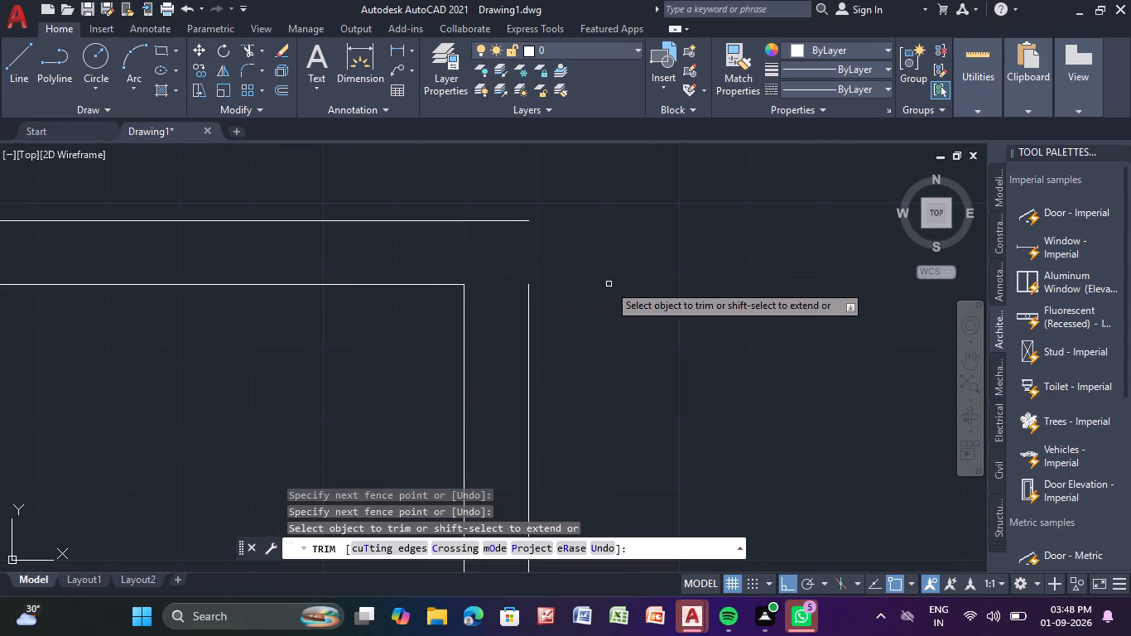
{"action": "key", "text": "ctrl+z"}
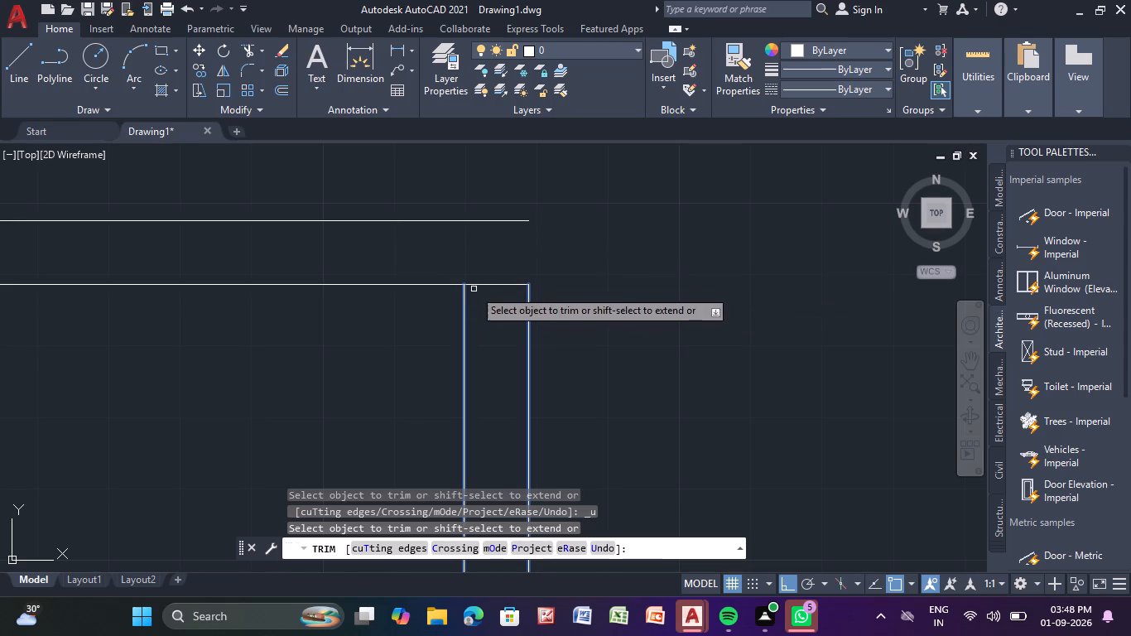
{"action": "left_click_drag", "start_coordinate": [484, 272], "coordinate": [484, 340]}
{"action": "key", "text": "Escape"}
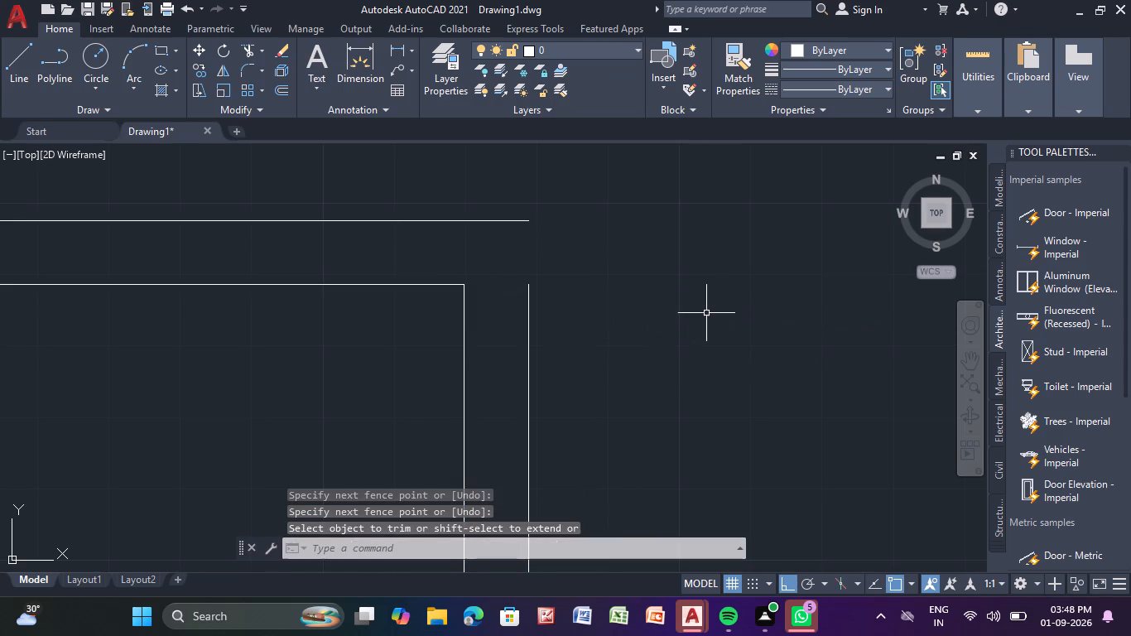
{"action": "key", "text": "Escape"}
{"action": "key", "text": "Escape"}
{"action": "key", "text": "Escape"}
Extend the outer line of the east wall up to the north wall's outer line to close the northeast corner.
{"action": "type", "text": "ex"}
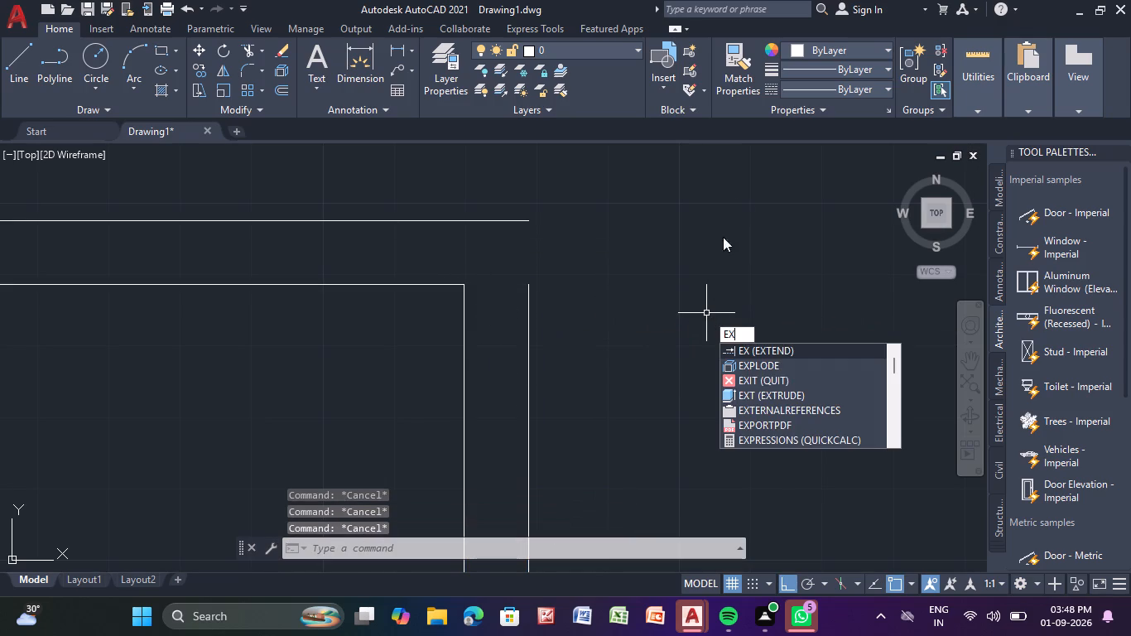
{"action": "left_click", "coordinate": [849, 348]}
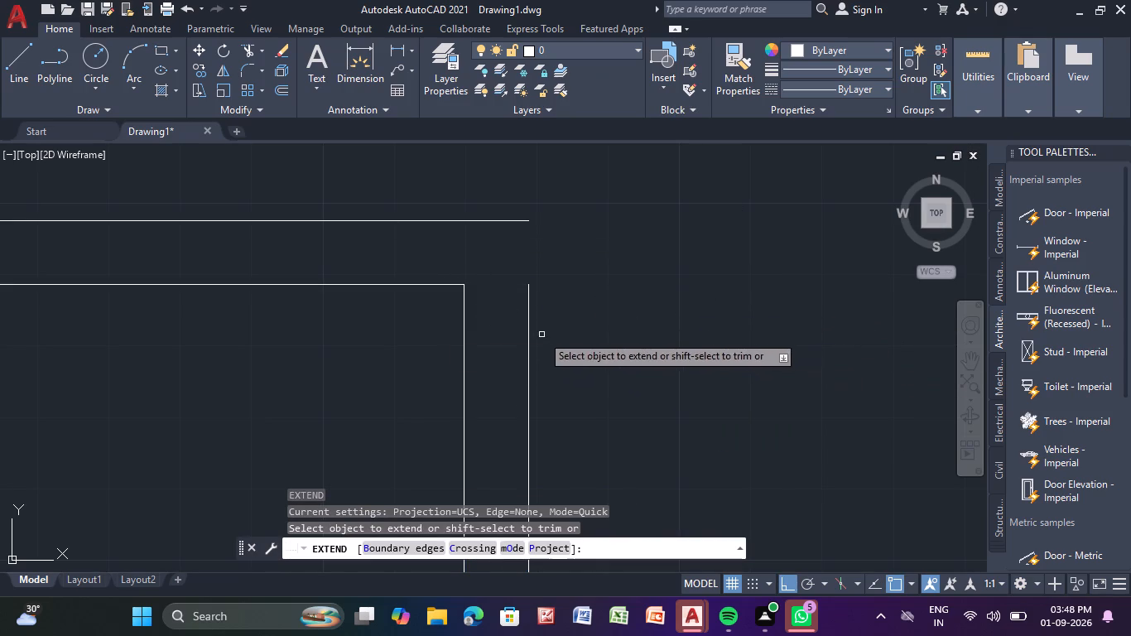
{"action": "left_click", "coordinate": [527, 313]}
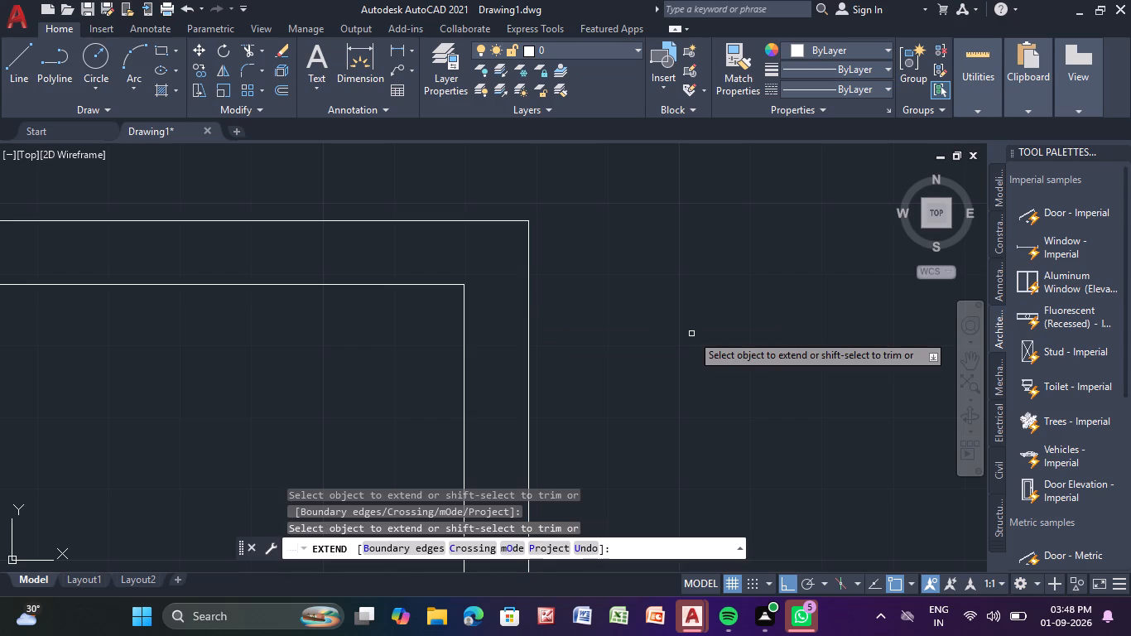
{"action": "key", "text": "Escape"}
{"action": "key", "text": "Escape"}
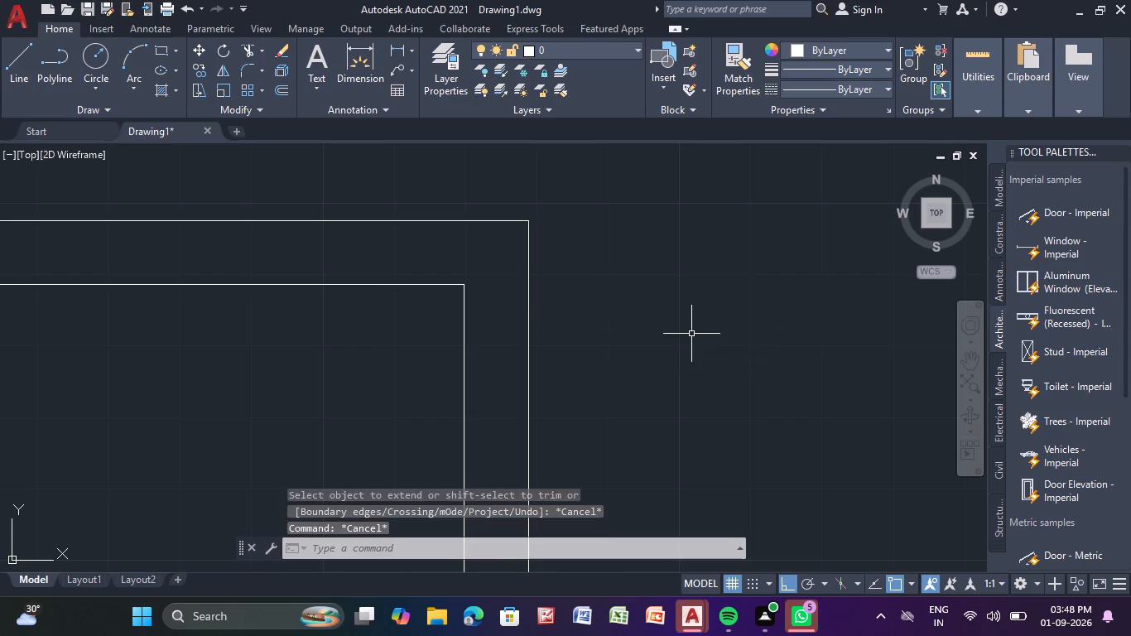
{"action": "scroll", "coordinate": [691, 334], "scroll_direction": "down", "scroll_amount": 5}
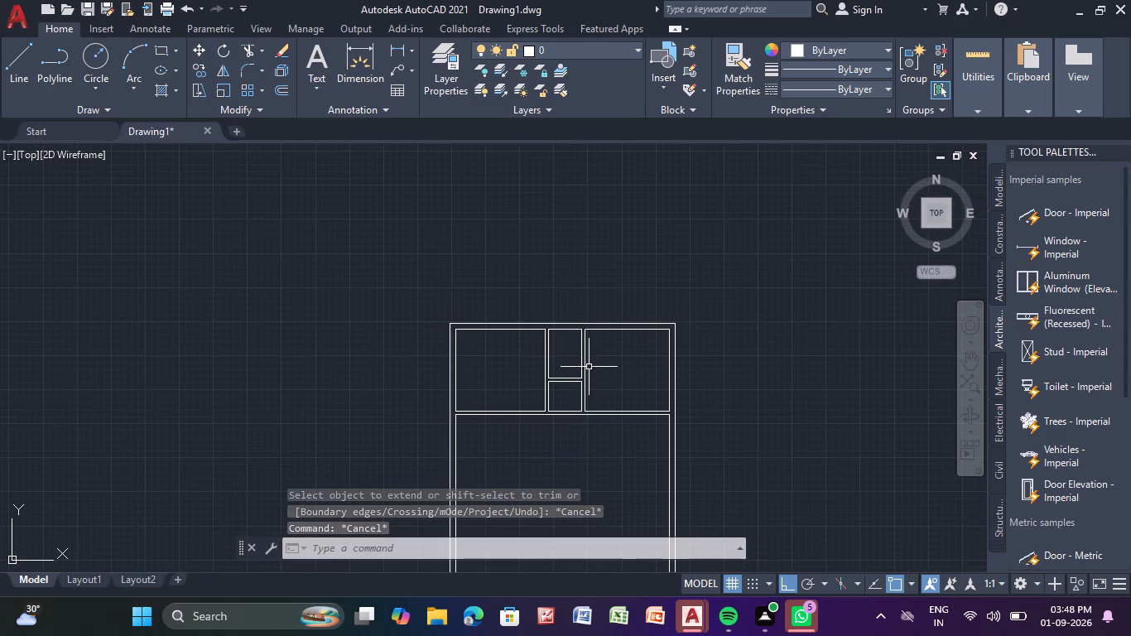
Offset the west wall's inner line 7'-0" east below the upper rooms, and offset the new line 5" back west to form a partition.
{"action": "middle_click_drag", "start_coordinate": [591, 369], "coordinate": [507, 227]}
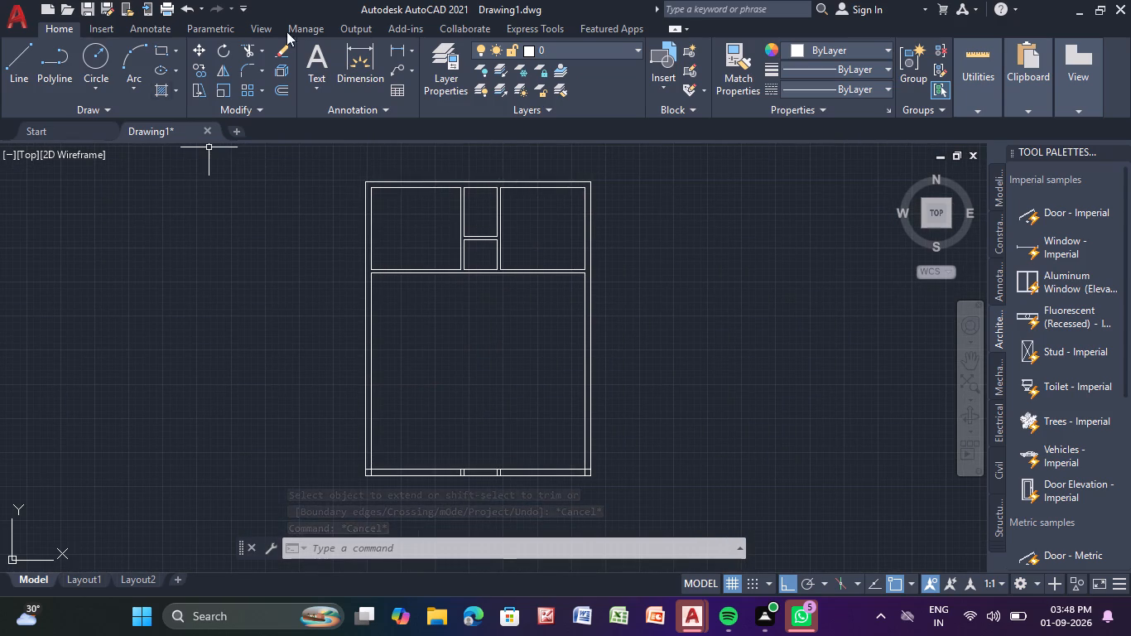
{"action": "left_click", "coordinate": [272, 89]}
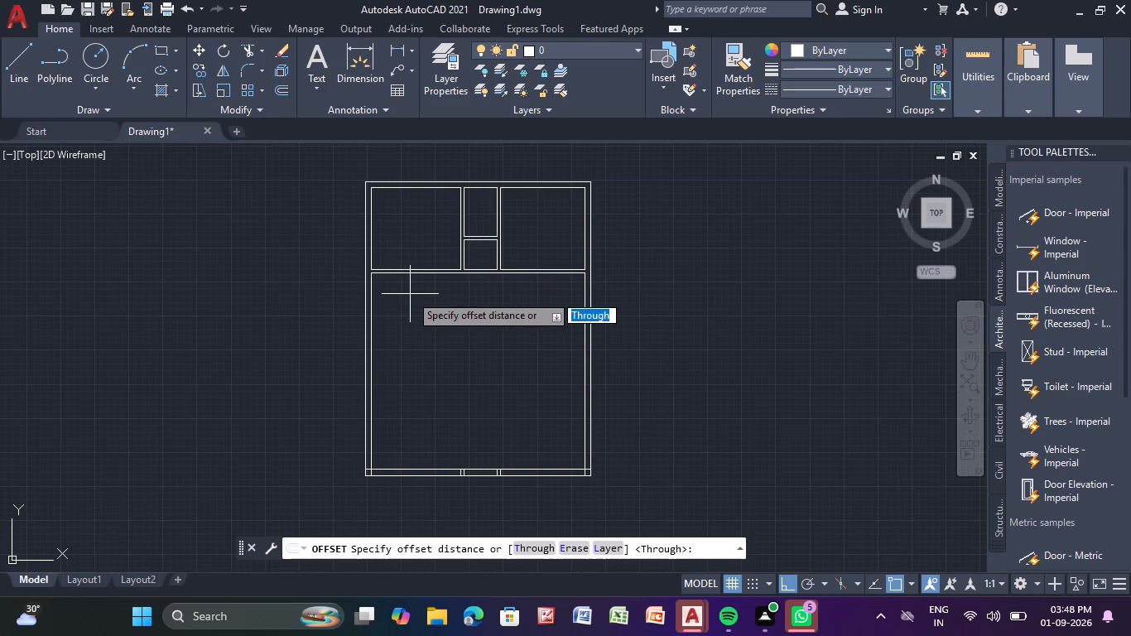
{"action": "key", "text": "Return"}
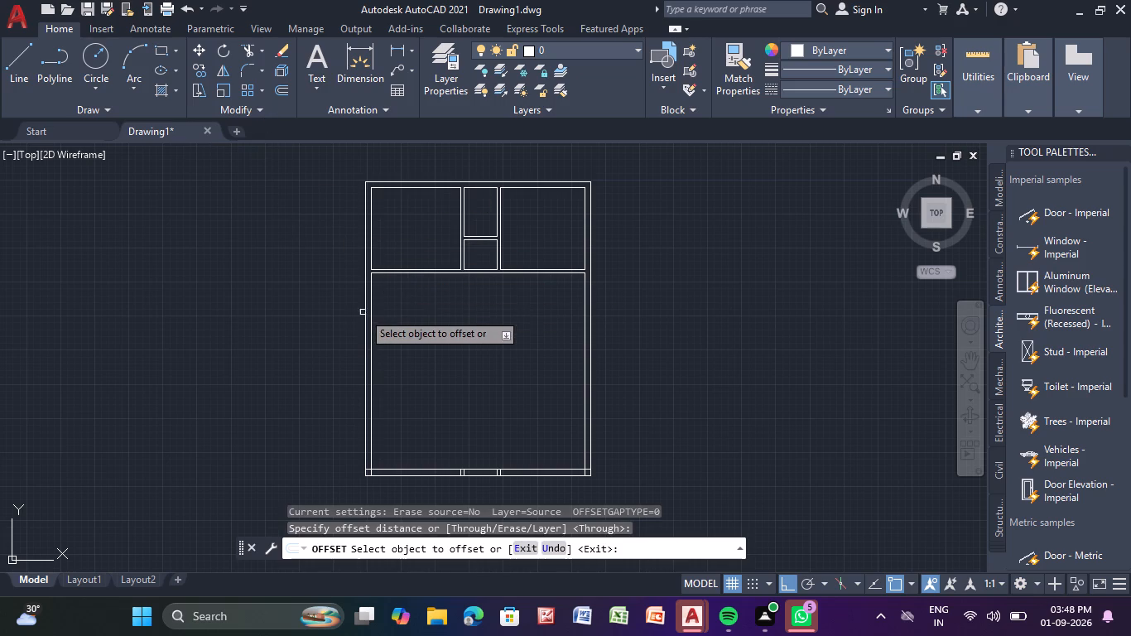
{"action": "scroll", "coordinate": [359, 300], "scroll_direction": "up", "scroll_amount": 2}
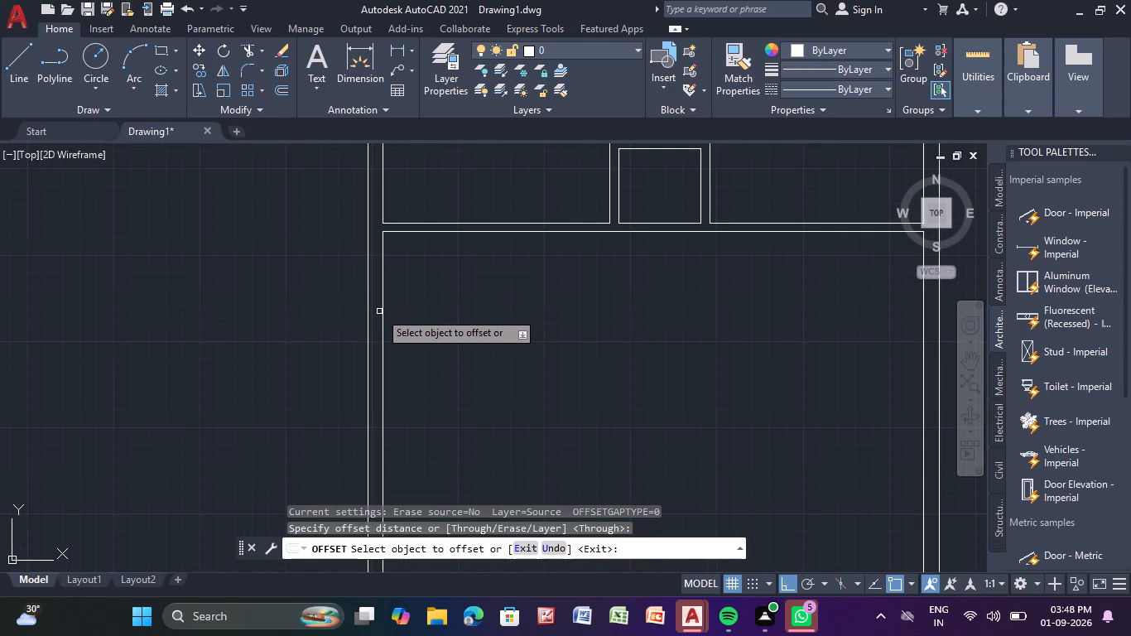
{"action": "left_click", "coordinate": [383, 311]}
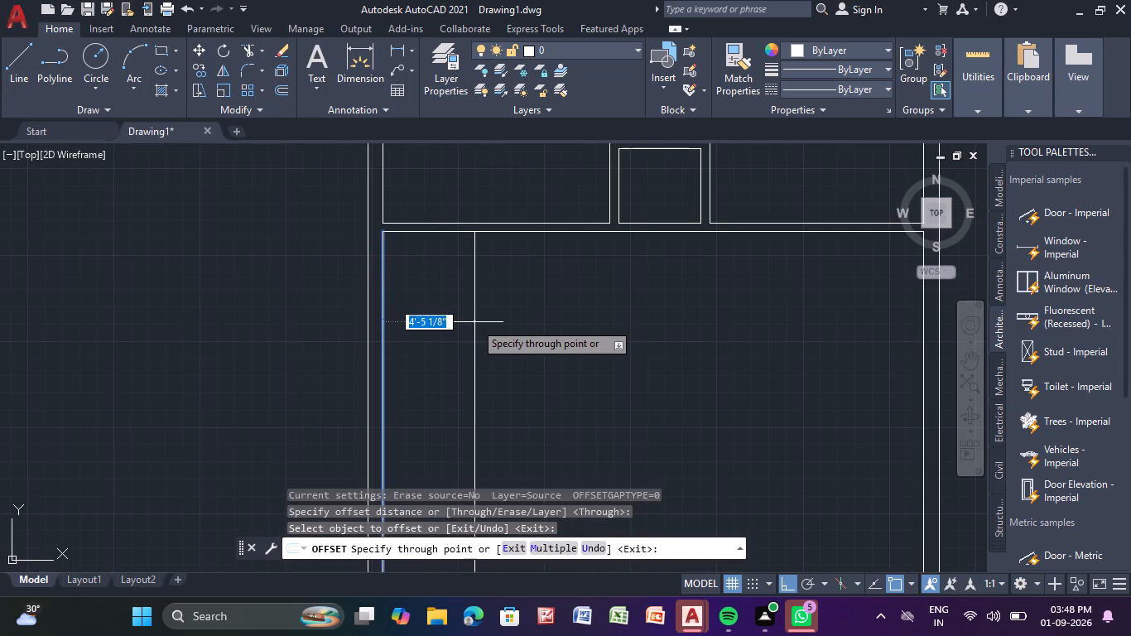
{"action": "middle_click_drag", "start_coordinate": [475, 322], "coordinate": [463, 303]}
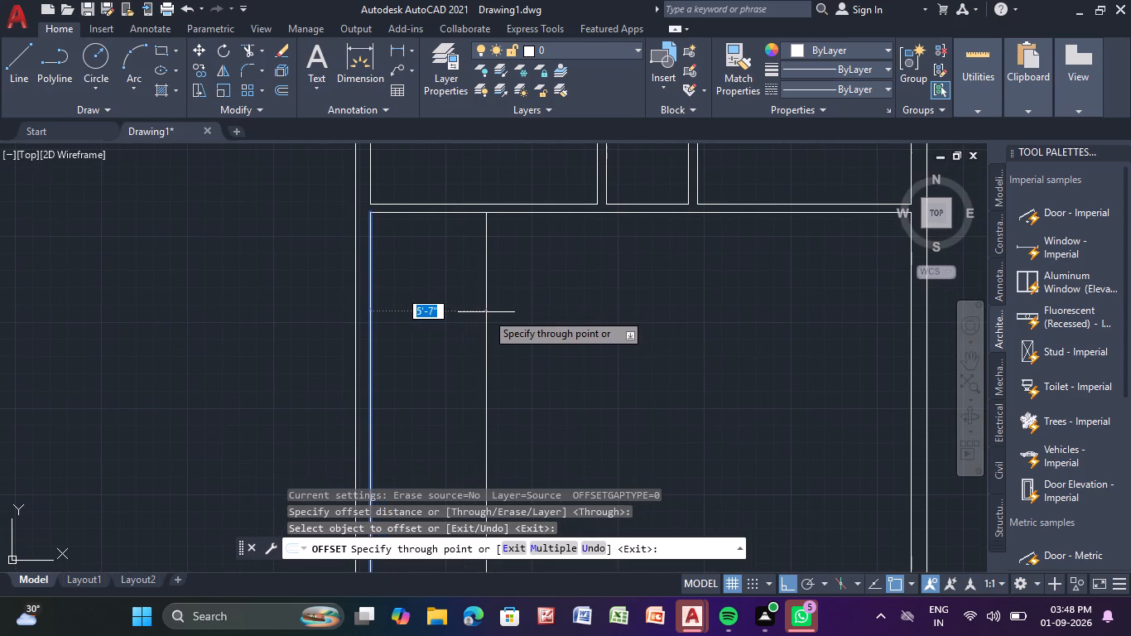
{"action": "type", "text": "7'-0"}
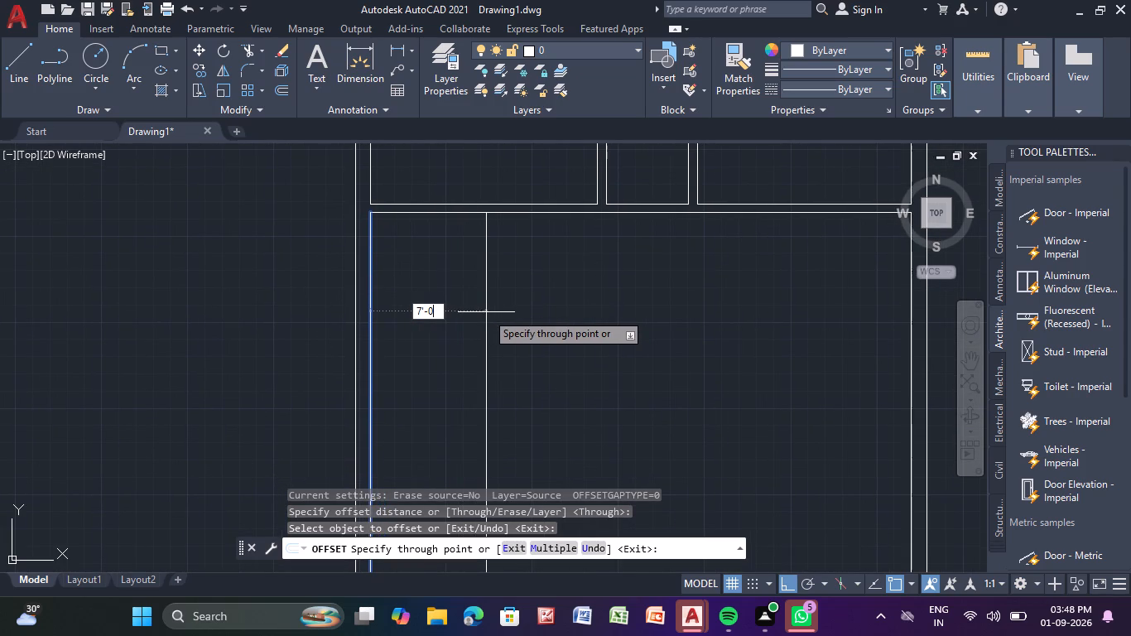
{"action": "key", "text": "shift+quotedbl"}
{"action": "key", "text": "Return"}
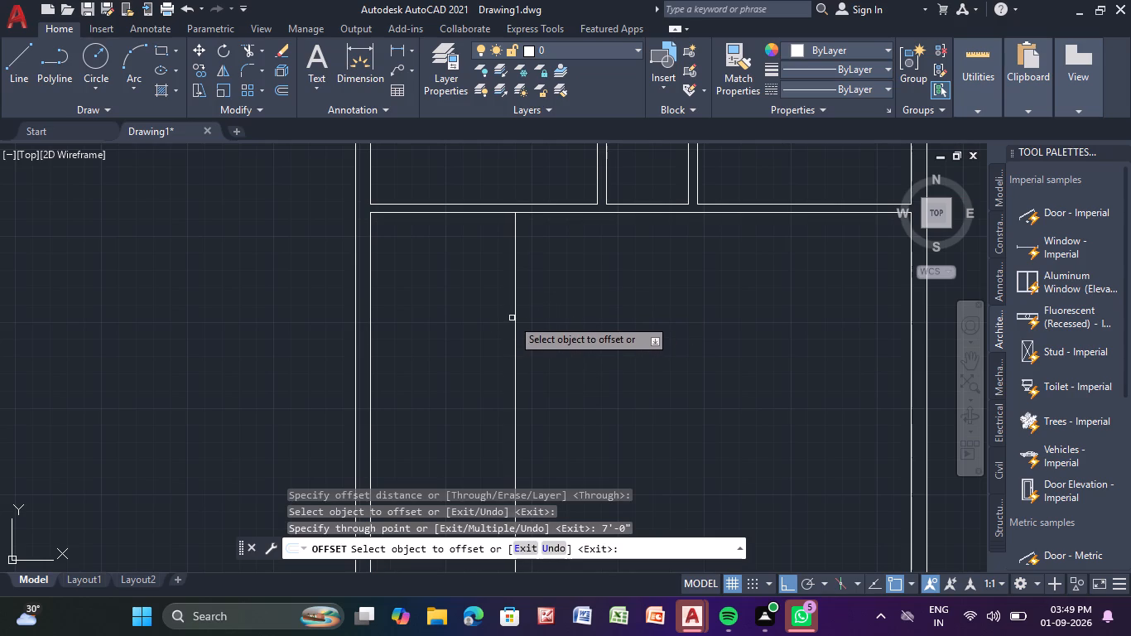
{"action": "left_click", "coordinate": [516, 311]}
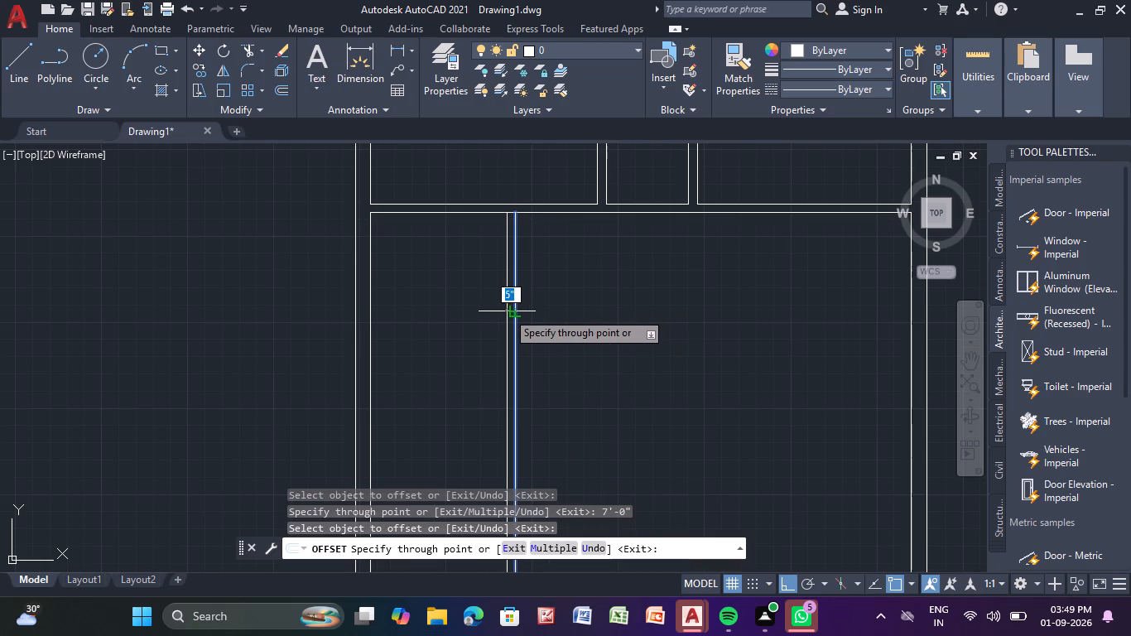
{"action": "key", "text": "5"}
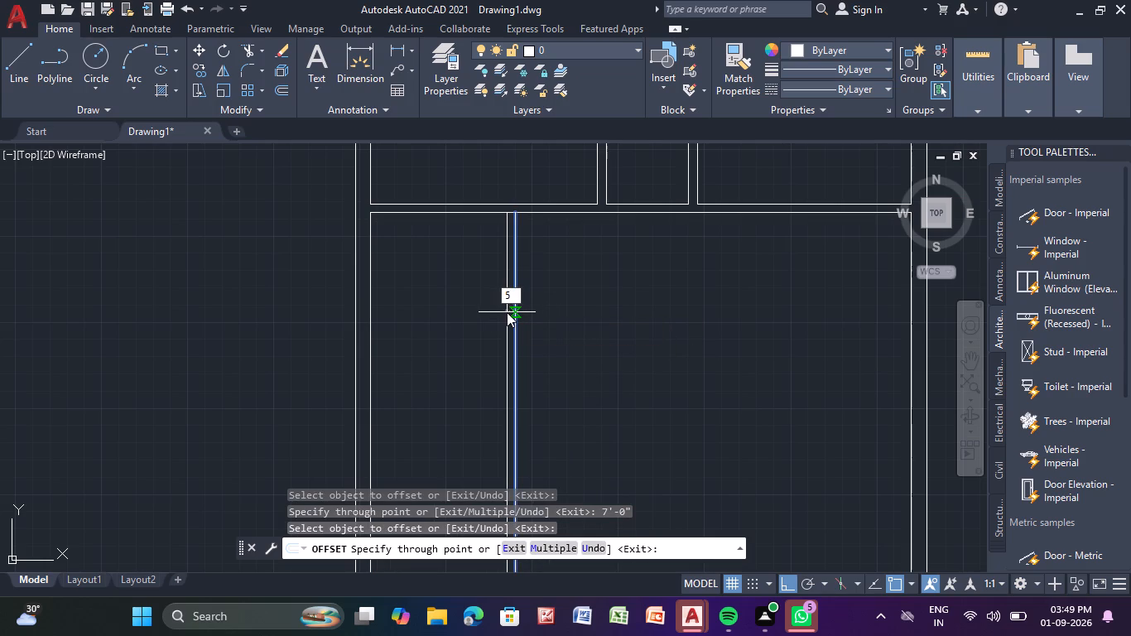
{"action": "key", "text": "shift+quotedbl"}
{"action": "key", "text": "Return"}
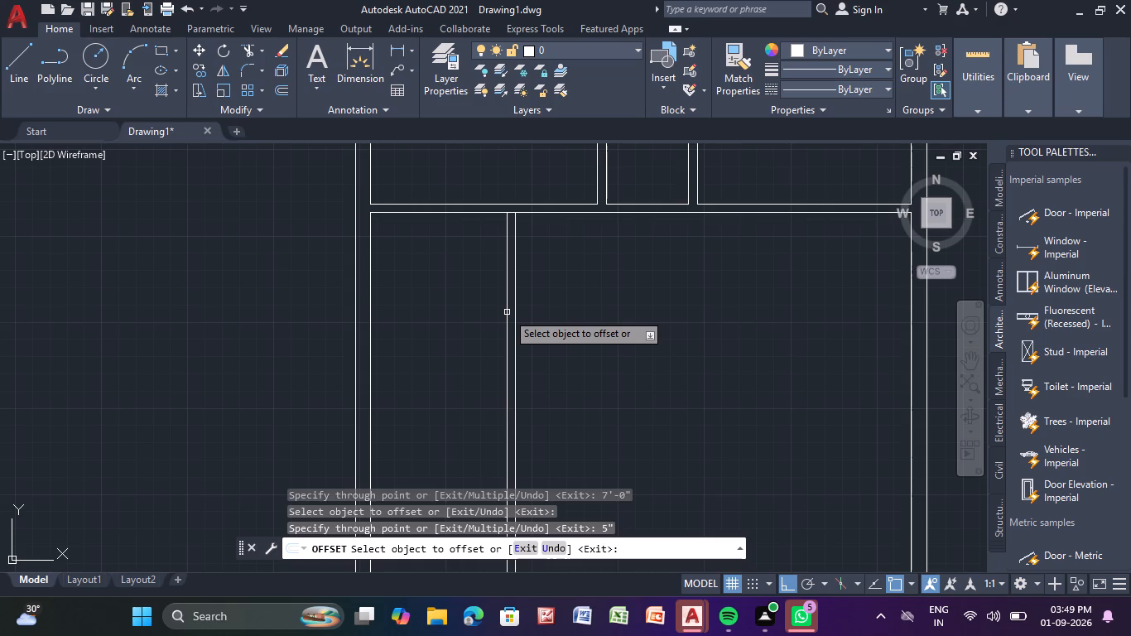
Offset the lower line of the upper rooms' south wall 4'-0" down, and offset that line 5" back up to form a horizontal partition.
{"action": "left_click", "coordinate": [474, 214]}
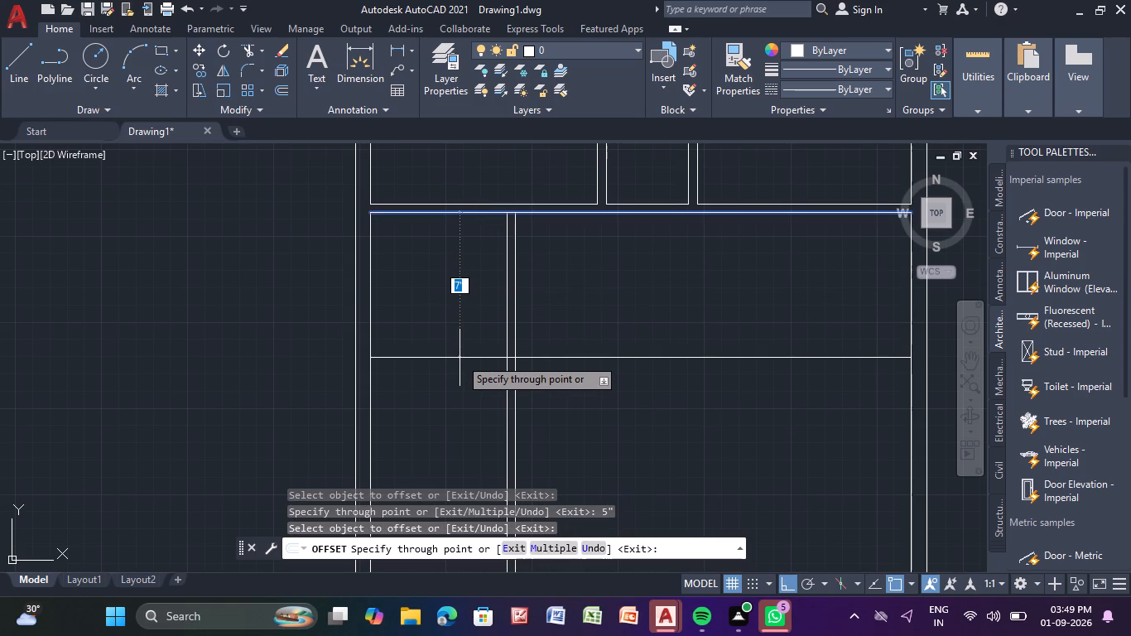
{"action": "type", "text": "4'-0"}
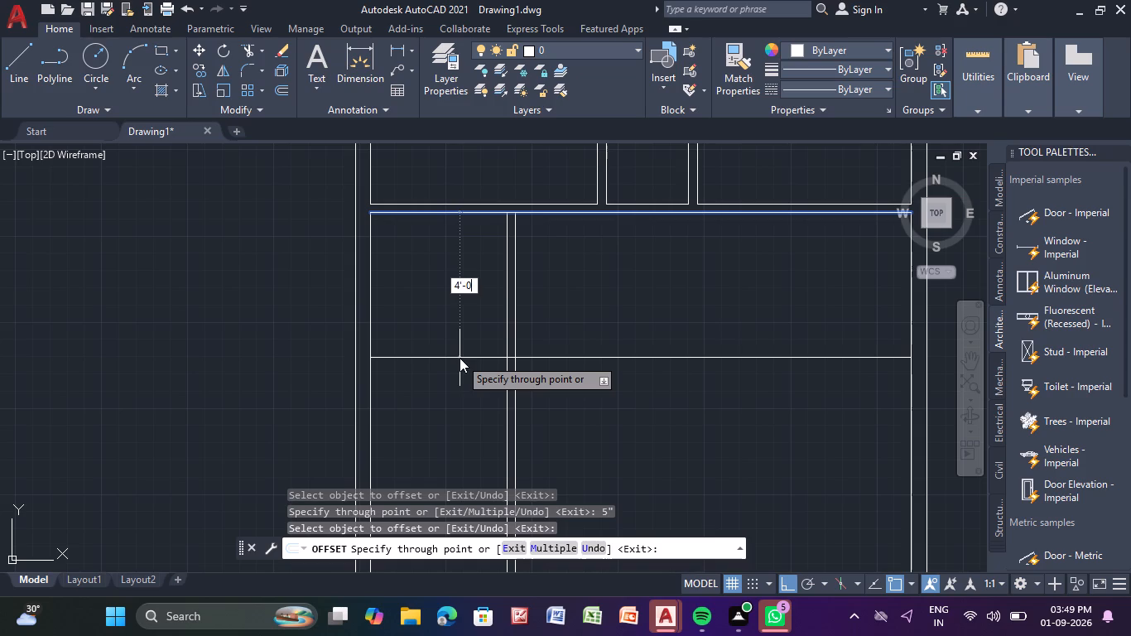
{"action": "key", "text": "shift+quotedbl"}
{"action": "key", "text": "Return"}
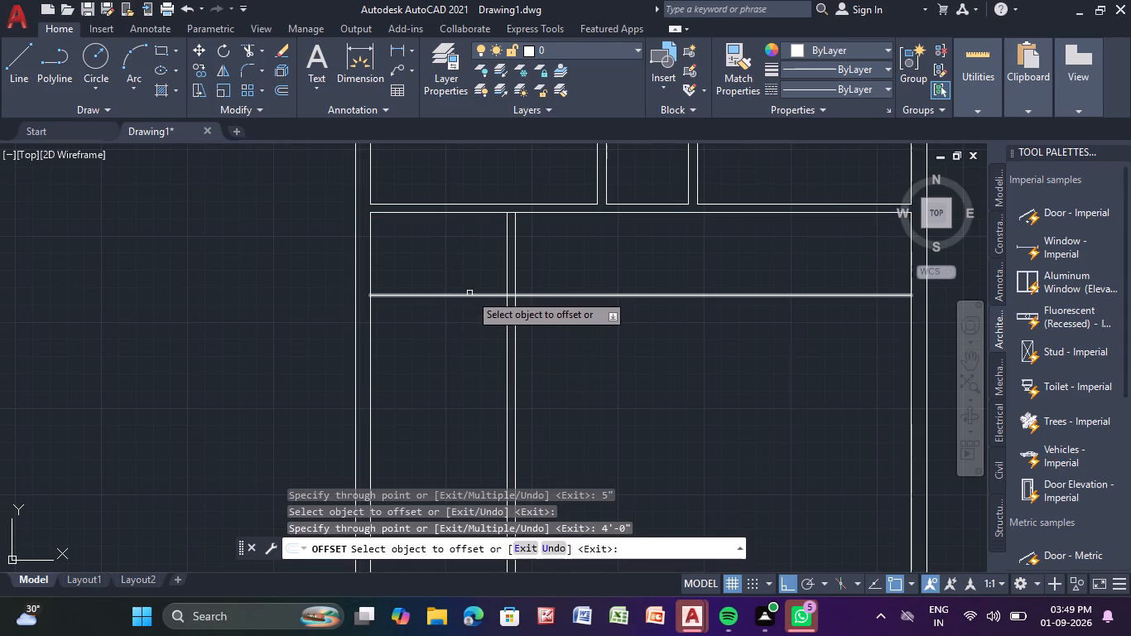
{"action": "left_click", "coordinate": [469, 293]}
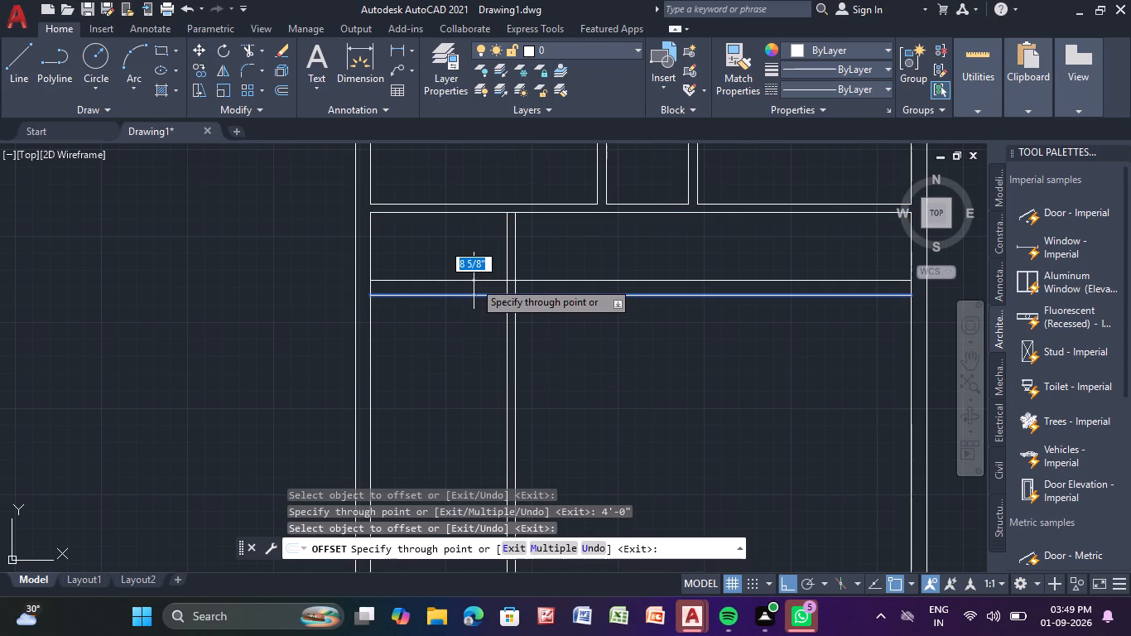
{"action": "key", "text": "5"}
{"action": "key", "text": "shift+quotedbl"}
{"action": "key", "text": "Return"}
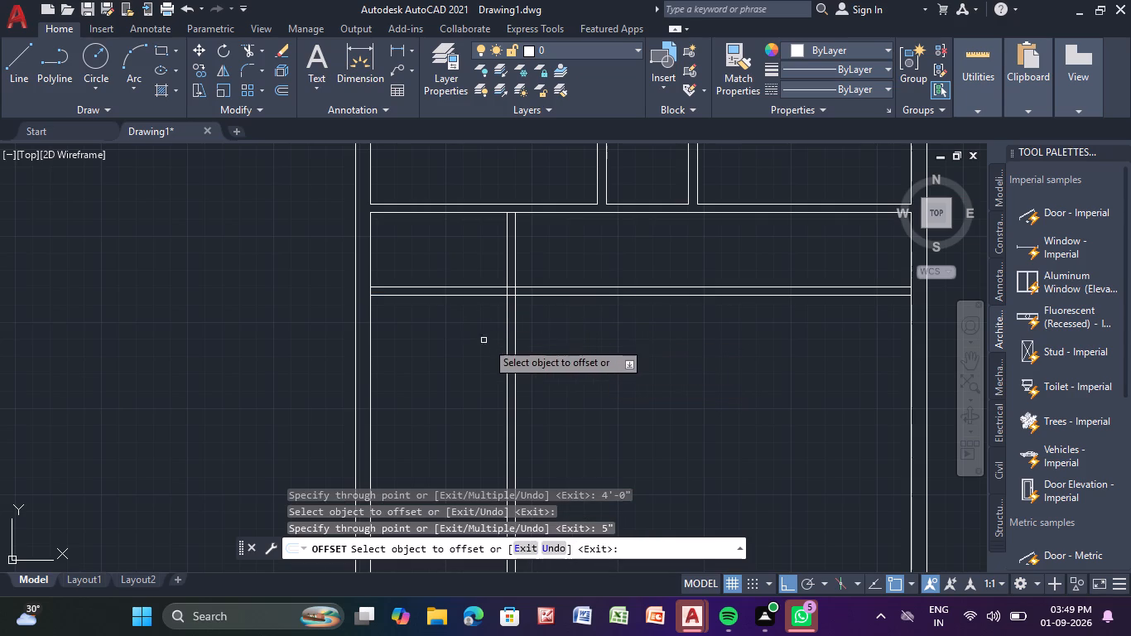
Offset the west wall's inner line 11'-4-1/2" east, and offset the new line 5" back west to form a second vertical partition.
{"action": "left_click", "coordinate": [369, 363]}
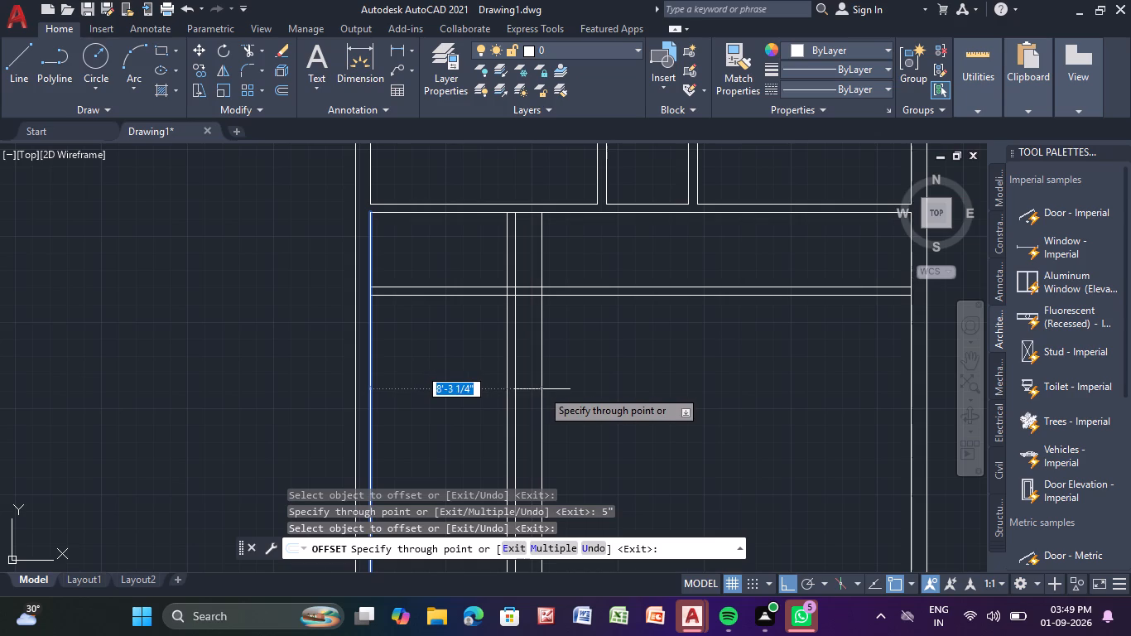
{"action": "key", "text": "1"}
{"action": "key", "text": "1"}
{"action": "key", "text": "apostrophe"}
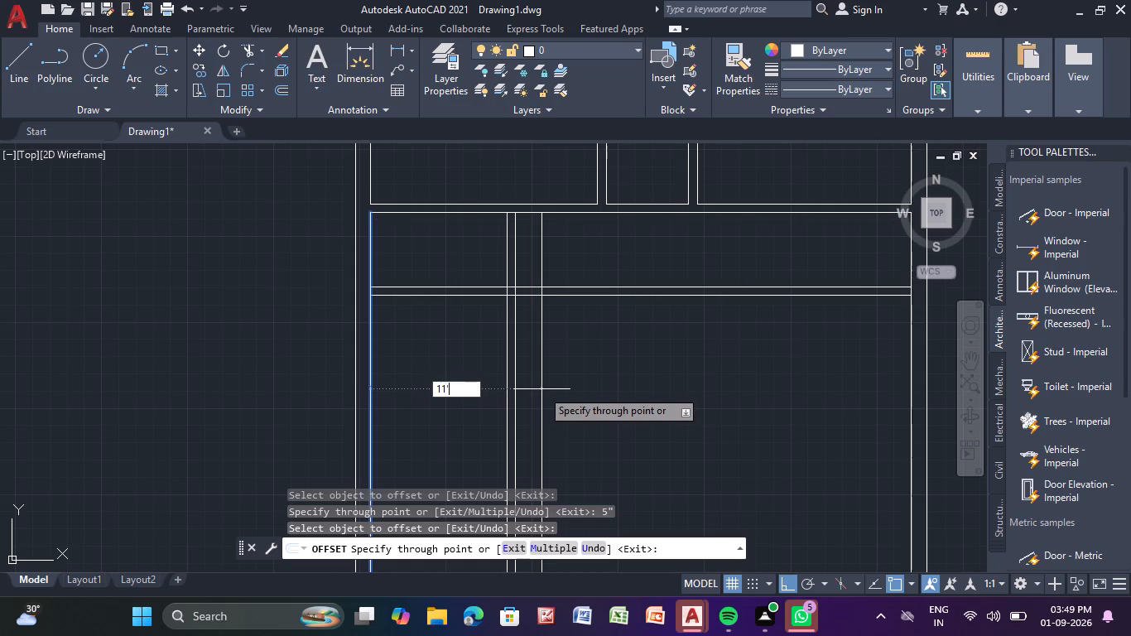
{"action": "key", "text": "minus"}
{"action": "key", "text": "4"}
{"action": "key", "text": "minus"}
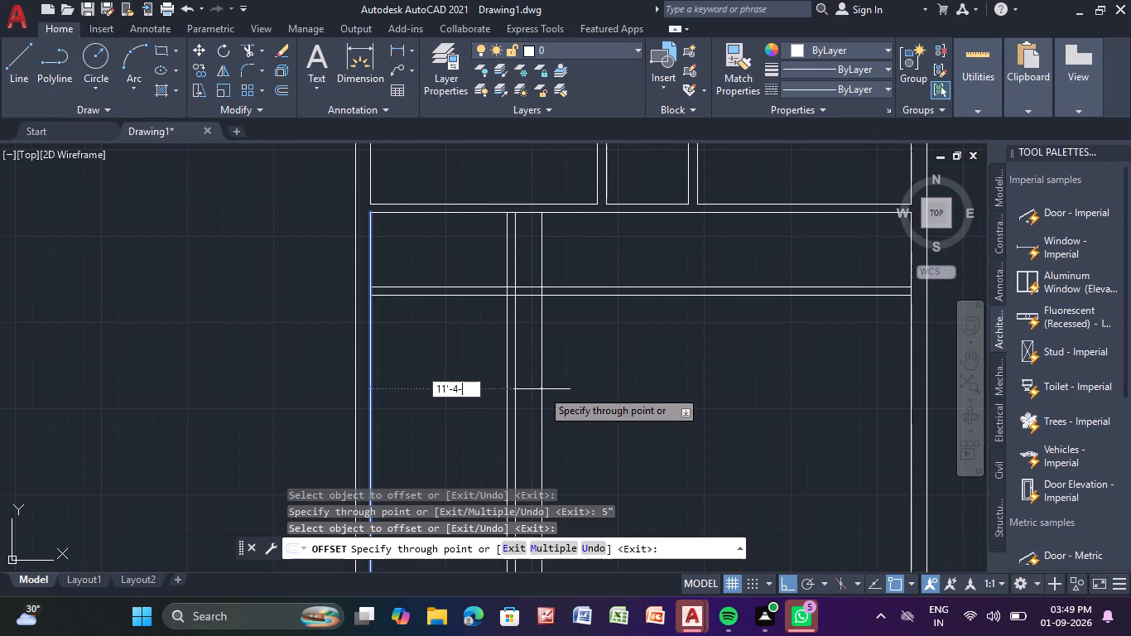
{"action": "key", "text": "1"}
{"action": "type", "text": "/2"}
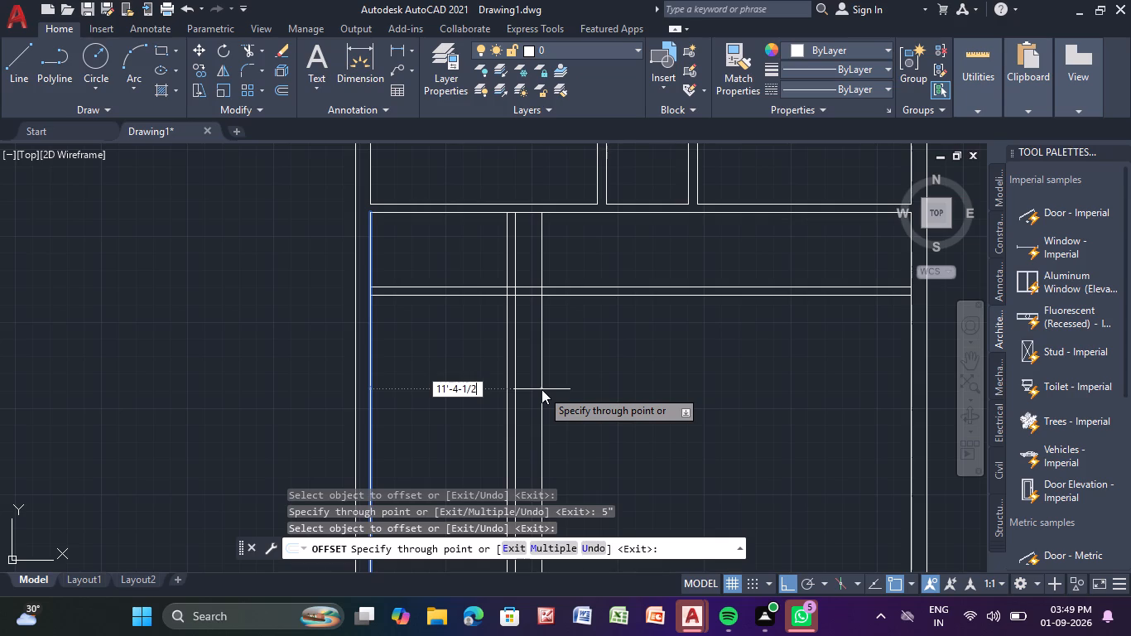
{"action": "key", "text": "shift+quotedbl"}
{"action": "key", "text": "Return"}
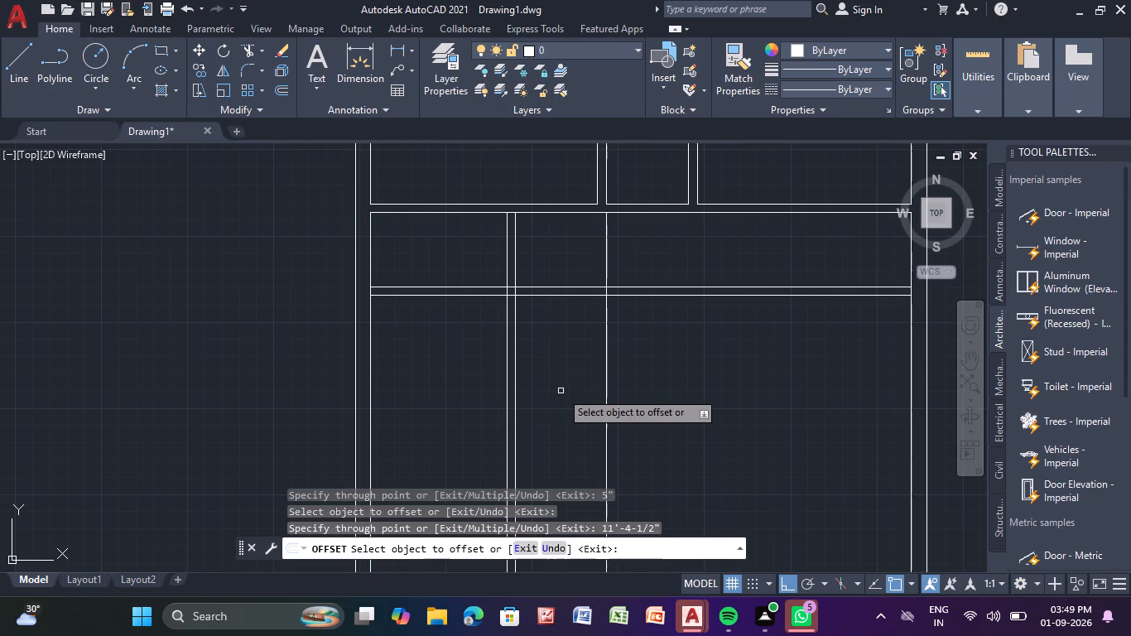
{"action": "left_click", "coordinate": [605, 401]}
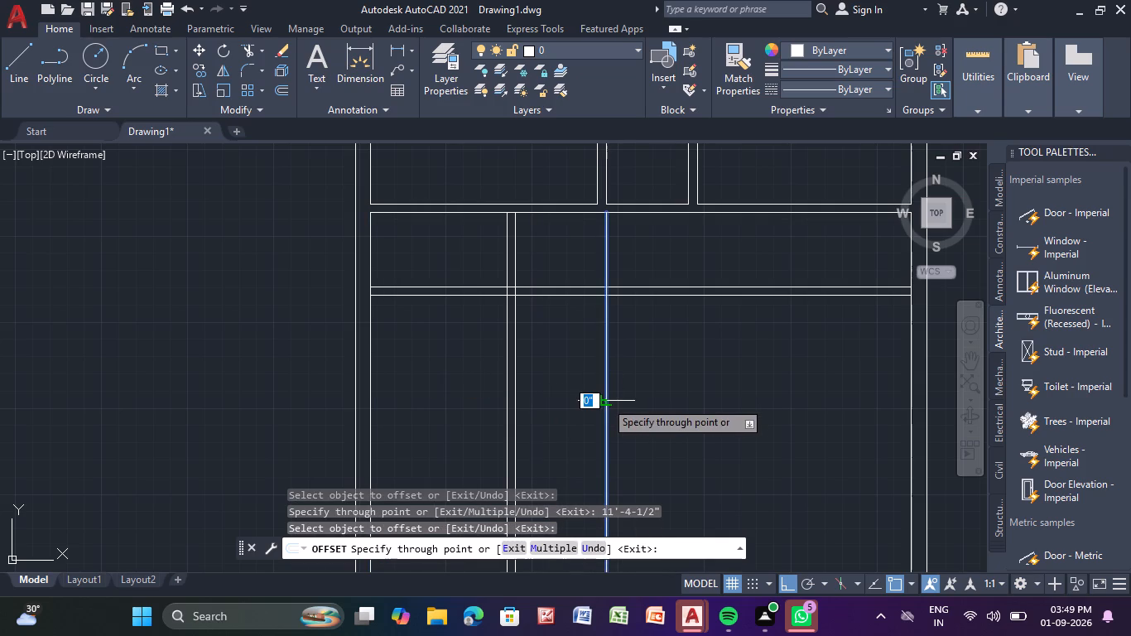
{"action": "key", "text": "5"}
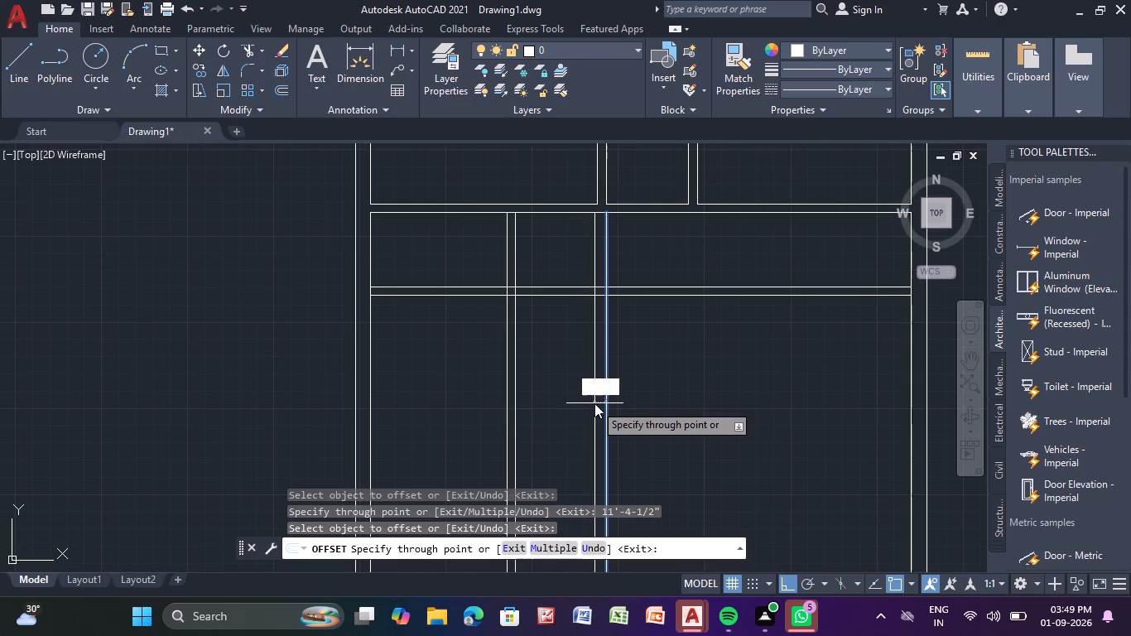
{"action": "key", "text": "shift+quotedbl"}
{"action": "key", "text": "Return"}
{"action": "key", "text": "Escape"}
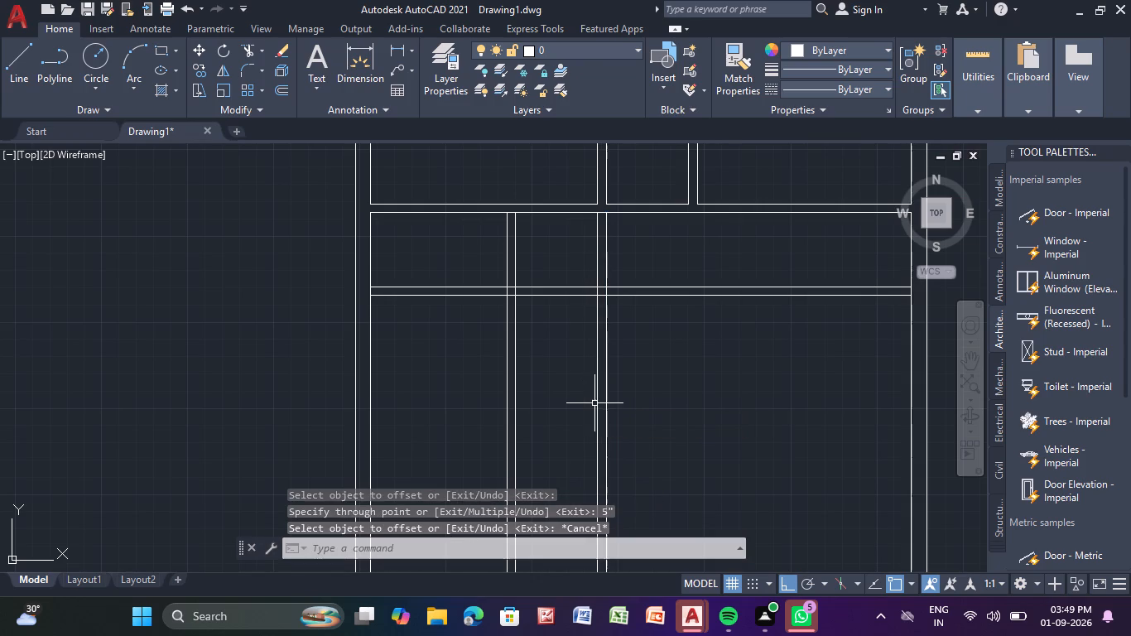
Trim both lines of the second vertical partition between the upper rooms' south wall and the new horizontal partition.
{"action": "left_click", "coordinate": [247, 55]}
{"action": "left_click_drag", "start_coordinate": [544, 274], "coordinate": [553, 281]}
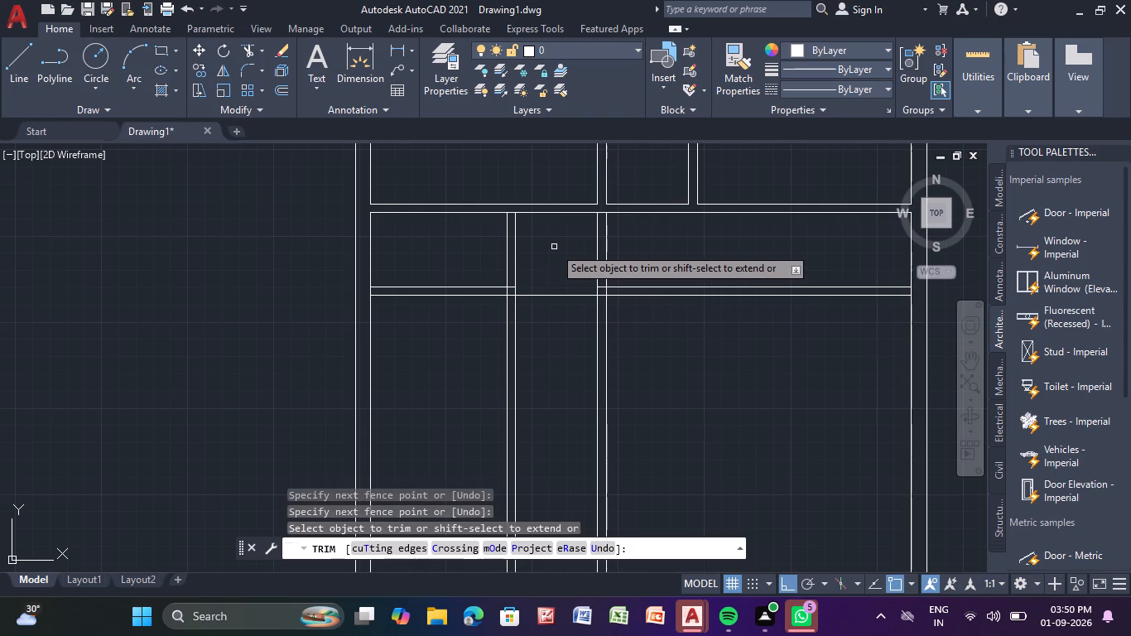
{"action": "key", "text": "ctrl+z"}
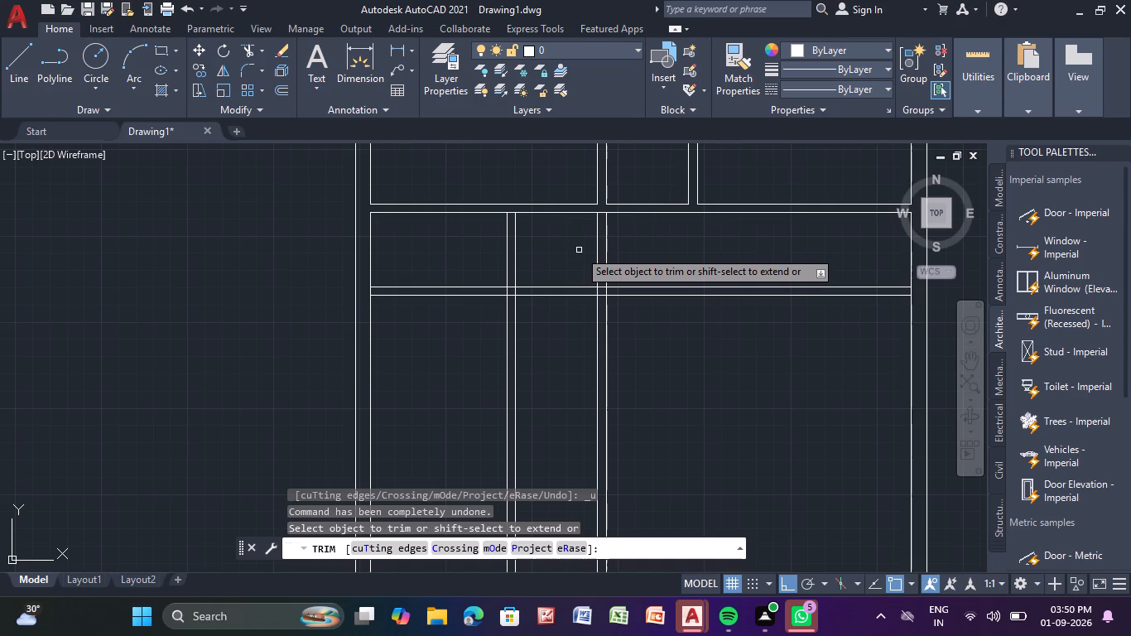
{"action": "left_click_drag", "start_coordinate": [579, 250], "coordinate": [666, 243]}
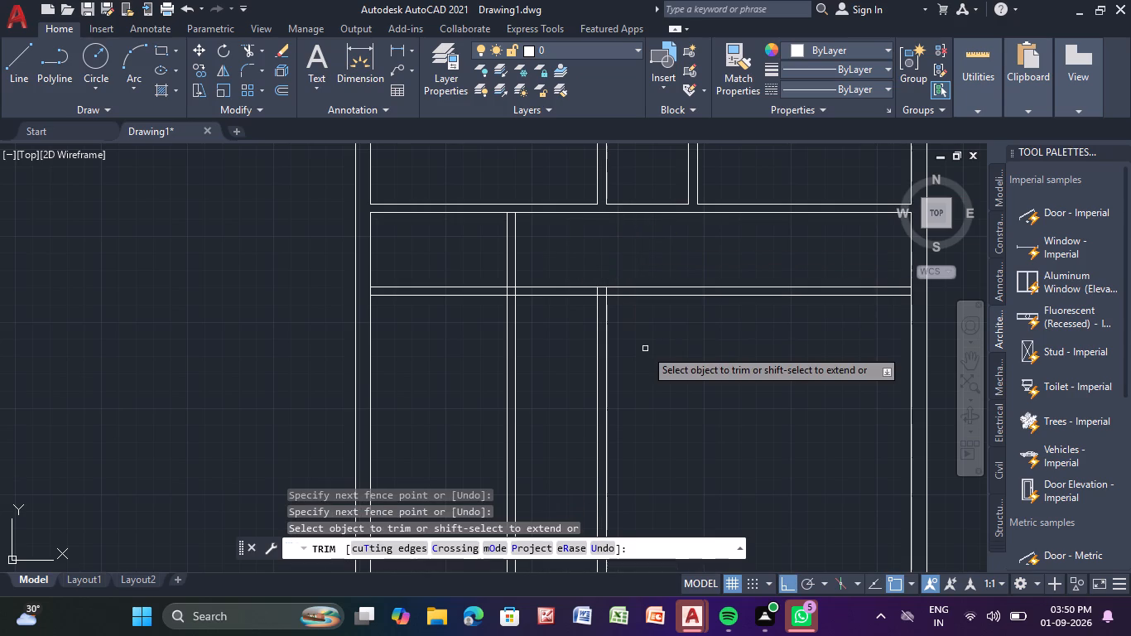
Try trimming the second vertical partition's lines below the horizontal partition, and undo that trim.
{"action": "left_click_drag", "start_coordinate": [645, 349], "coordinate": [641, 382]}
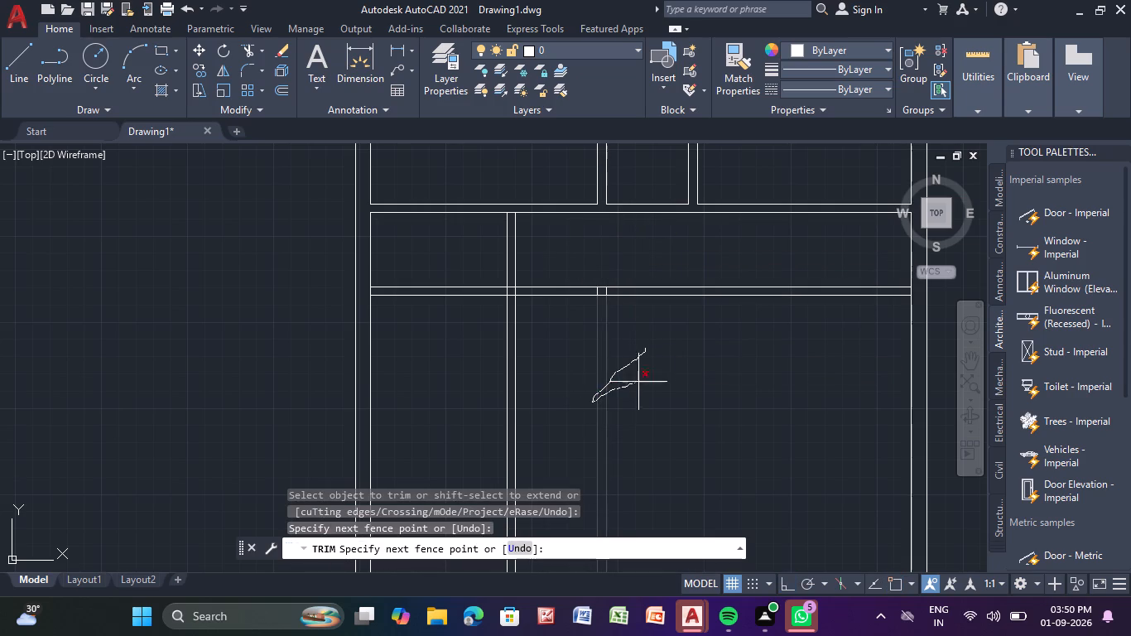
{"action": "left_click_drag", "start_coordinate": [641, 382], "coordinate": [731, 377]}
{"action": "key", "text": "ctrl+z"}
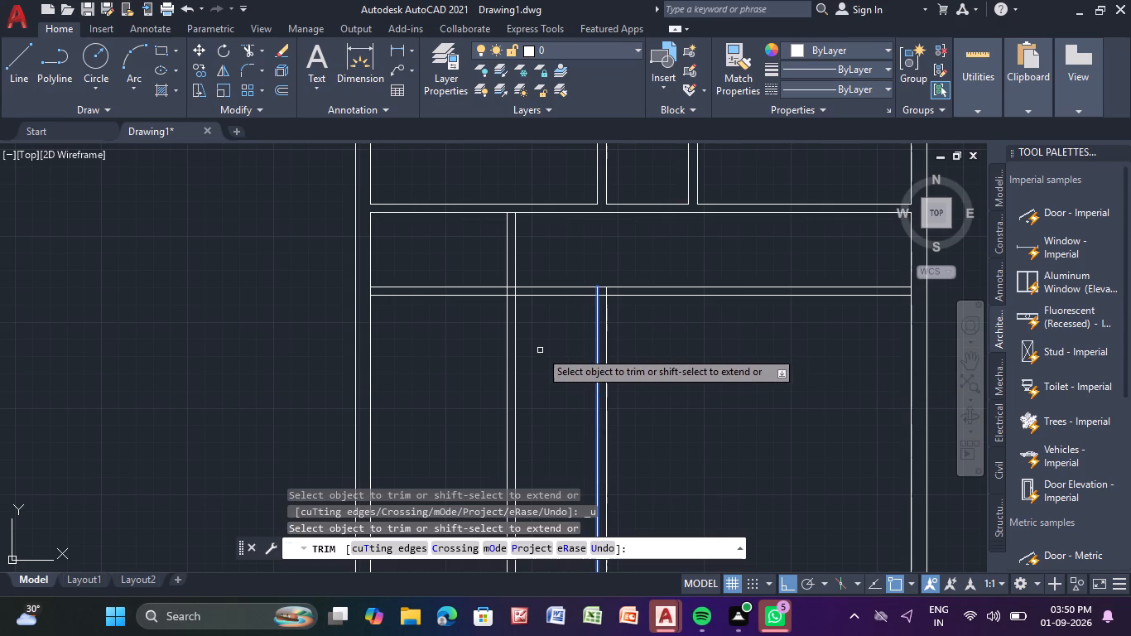
Trim the first vertical partition's lines below the horizontal partition and open up the T-junction where the two partitions meet.
{"action": "left_click_drag", "start_coordinate": [540, 348], "coordinate": [462, 397]}
{"action": "middle_click_drag", "start_coordinate": [524, 330], "coordinate": [524, 340]}
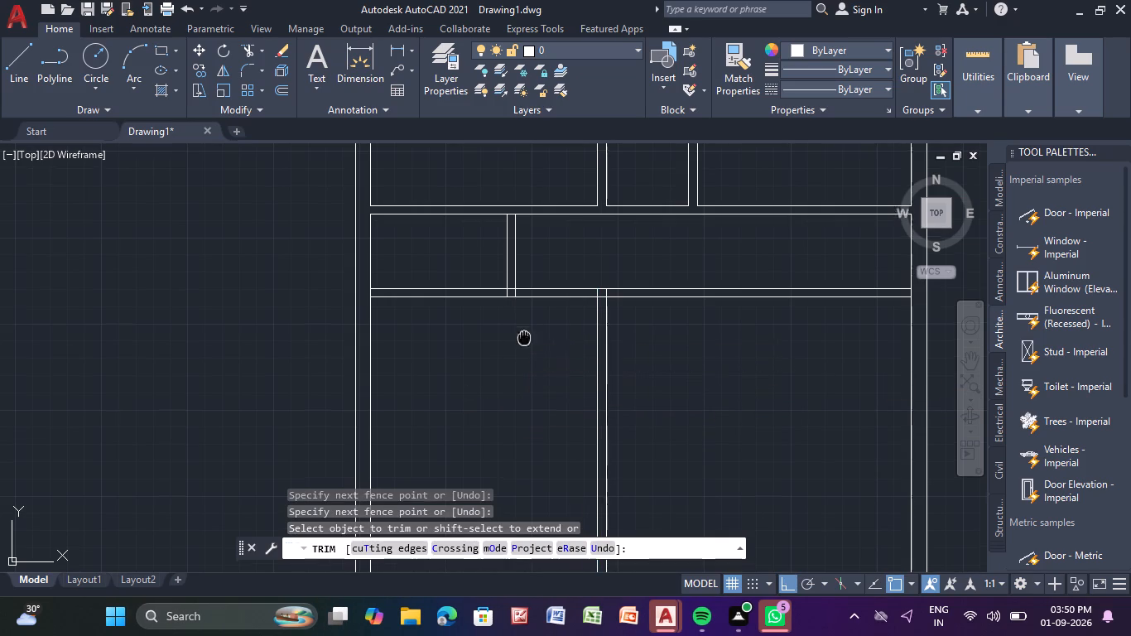
{"action": "middle_click_drag", "start_coordinate": [524, 340], "coordinate": [519, 383]}
{"action": "scroll", "coordinate": [517, 365], "scroll_direction": "up", "scroll_amount": 4}
{"action": "middle_click_drag", "start_coordinate": [517, 365], "coordinate": [536, 455]}
{"action": "left_click_drag", "start_coordinate": [366, 325], "coordinate": [557, 330]}
{"action": "left_click_drag", "start_coordinate": [443, 287], "coordinate": [445, 301]}
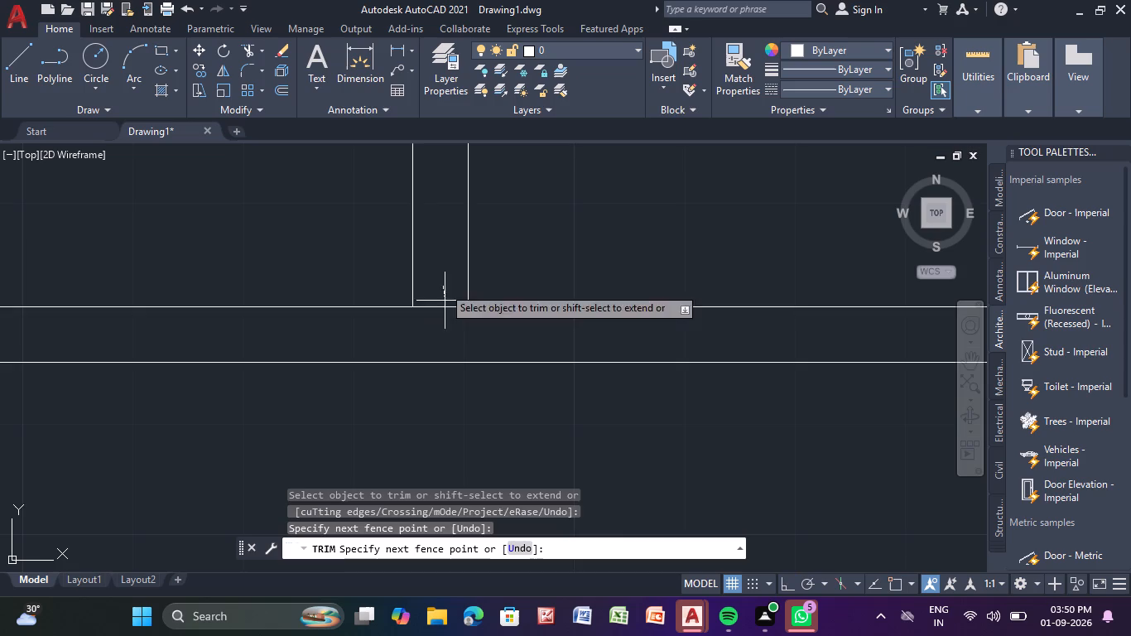
{"action": "left_click_drag", "start_coordinate": [445, 301], "coordinate": [450, 324]}
Trim the lower vertical partition's lines inside the lower horizontal partition and open the T-junction where the two meet.
{"action": "scroll", "coordinate": [454, 322], "scroll_direction": "down", "scroll_amount": 3}
{"action": "scroll", "coordinate": [639, 331], "scroll_direction": "up", "scroll_amount": 1}
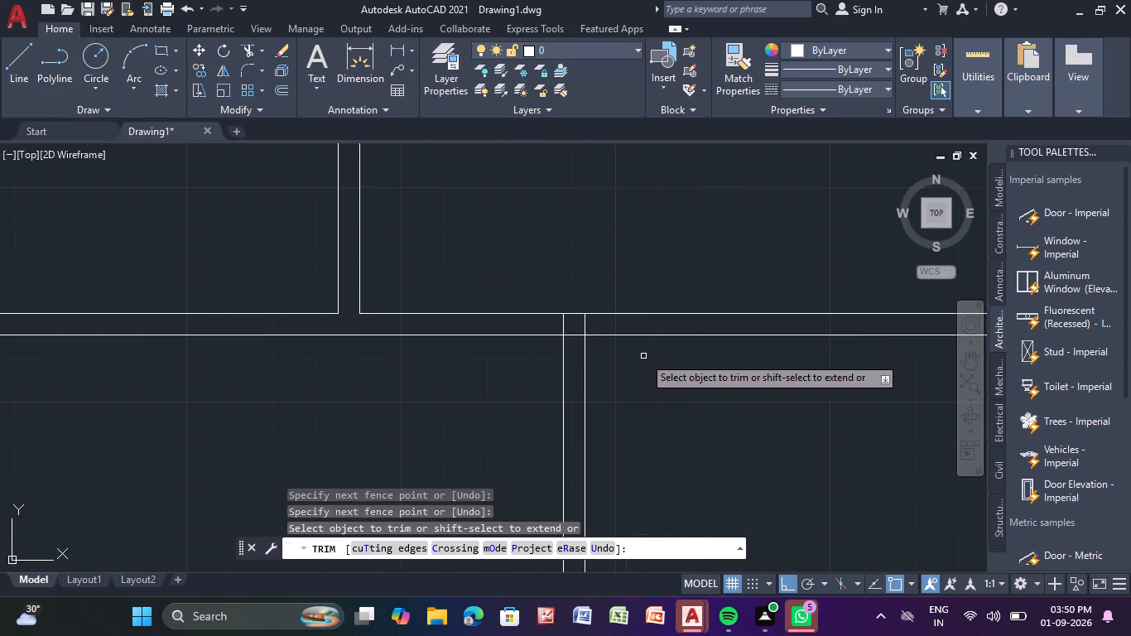
{"action": "middle_click_drag", "start_coordinate": [643, 356], "coordinate": [657, 410]}
{"action": "scroll", "coordinate": [631, 383], "scroll_direction": "up", "scroll_amount": 4}
{"action": "left_click_drag", "start_coordinate": [201, 337], "coordinate": [445, 358]}
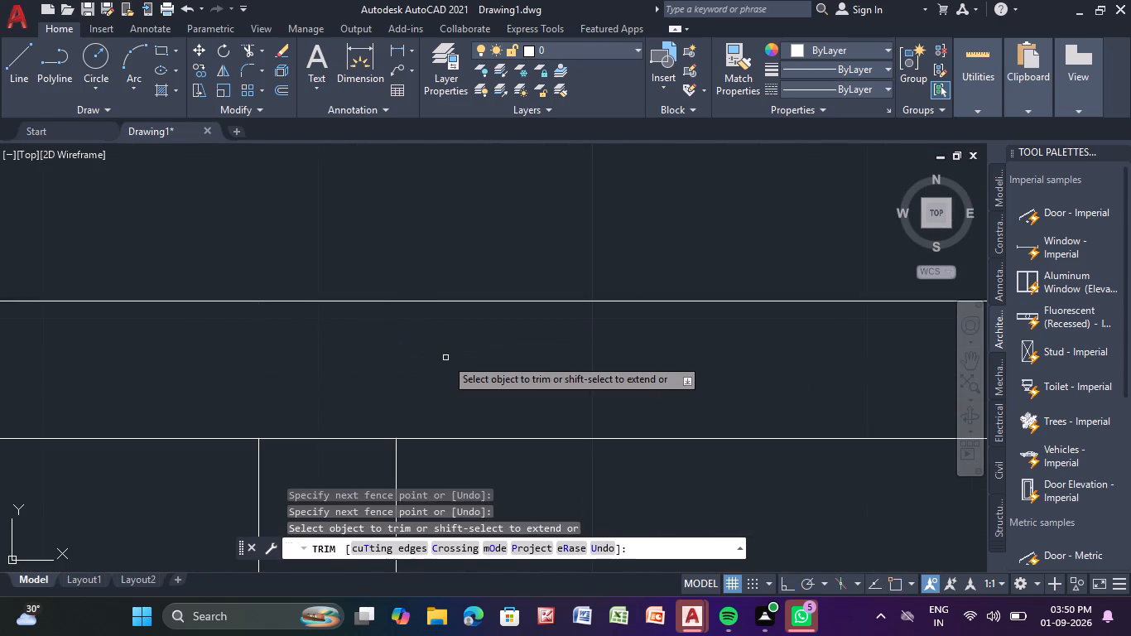
{"action": "middle_click_drag", "start_coordinate": [443, 359], "coordinate": [517, 258]}
{"action": "left_click_drag", "start_coordinate": [381, 325], "coordinate": [384, 436]}
{"action": "scroll", "coordinate": [387, 417], "scroll_direction": "down", "scroll_amount": 5}
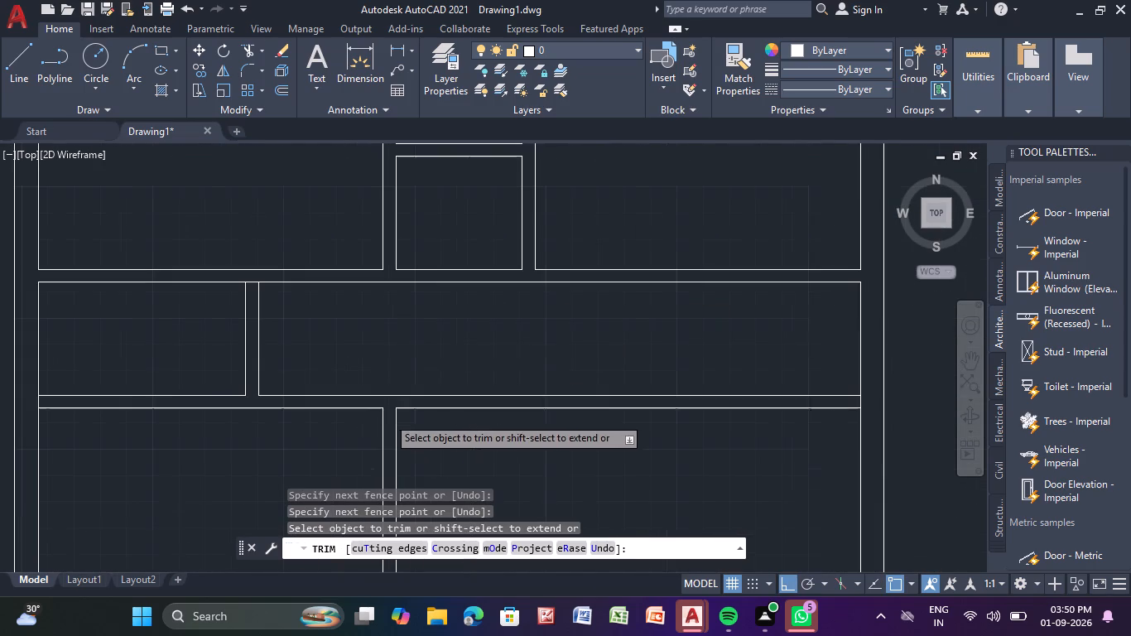
Trim the middle horizontal partition's south line between the short vertical partition's two lines to open their T-junction.
{"action": "middle_click_drag", "start_coordinate": [330, 339], "coordinate": [596, 369]}
{"action": "scroll", "coordinate": [537, 340], "scroll_direction": "up", "scroll_amount": 4}
{"action": "middle_click_drag", "start_coordinate": [537, 340], "coordinate": [633, 429]}
{"action": "left_click_drag", "start_coordinate": [488, 242], "coordinate": [483, 281]}
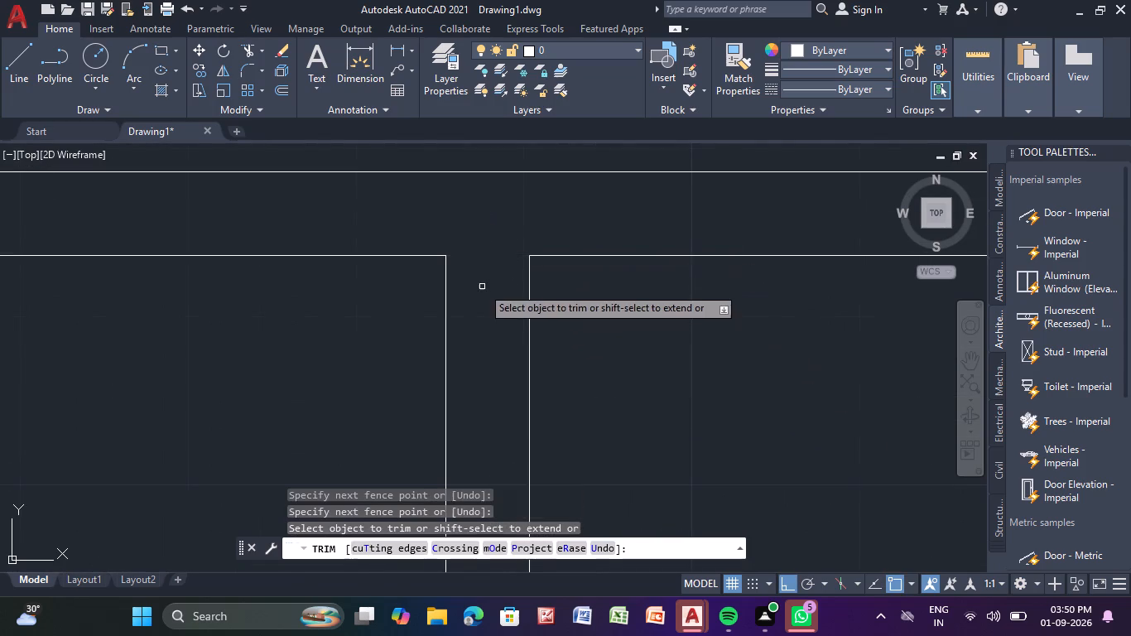
{"action": "scroll", "coordinate": [481, 288], "scroll_direction": "down", "scroll_amount": 4}
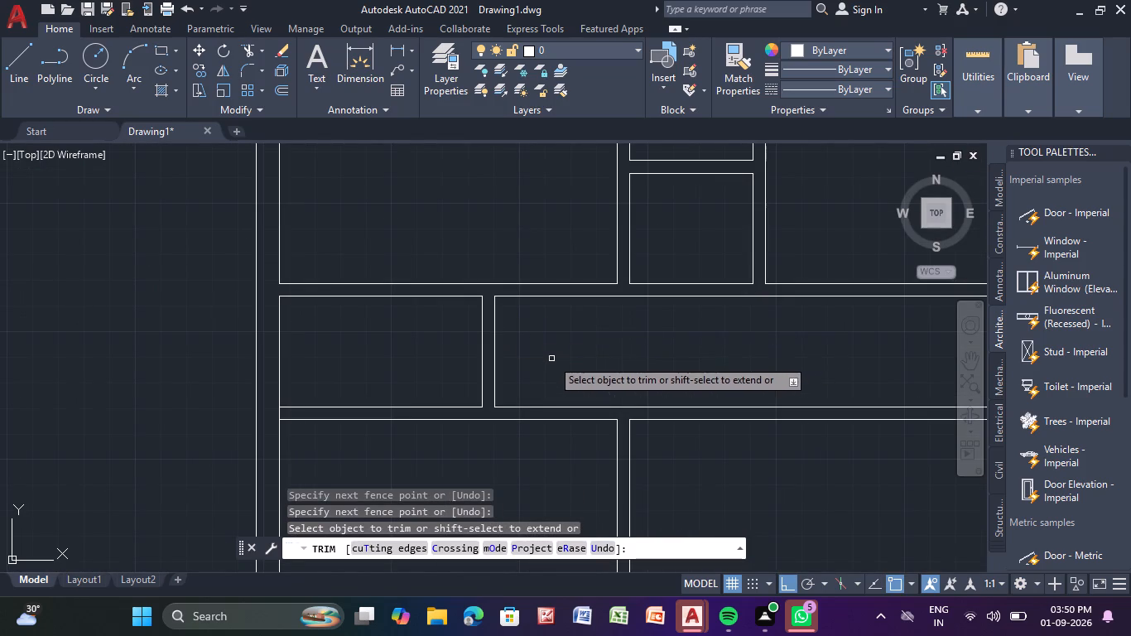
Trim the west wall's inner line between the lower horizontal partition's two lines to open the junction, and finish trimming.
{"action": "middle_click_drag", "start_coordinate": [551, 359], "coordinate": [723, 312]}
{"action": "middle_click_drag", "start_coordinate": [491, 388], "coordinate": [523, 436]}
{"action": "scroll", "coordinate": [519, 426], "scroll_direction": "up", "scroll_amount": 5}
{"action": "left_click_drag", "start_coordinate": [96, 293], "coordinate": [171, 311]}
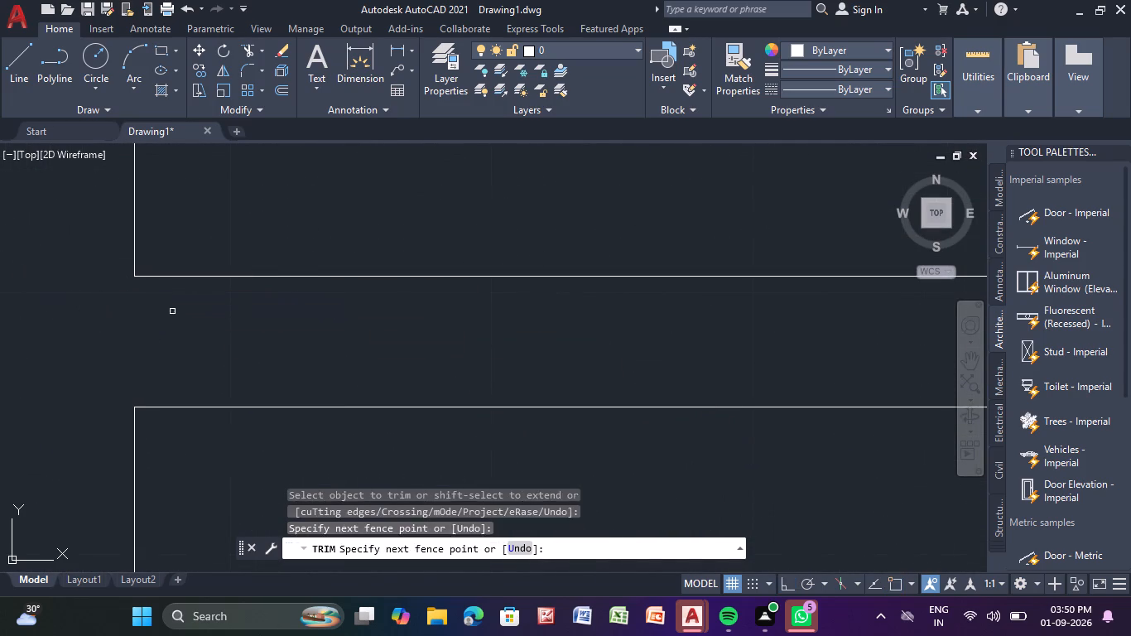
{"action": "scroll", "coordinate": [220, 317], "scroll_direction": "down", "scroll_amount": 4}
{"action": "scroll", "coordinate": [353, 422], "scroll_direction": "down", "scroll_amount": 4}
{"action": "middle_click_drag", "start_coordinate": [407, 429], "coordinate": [433, 353]}
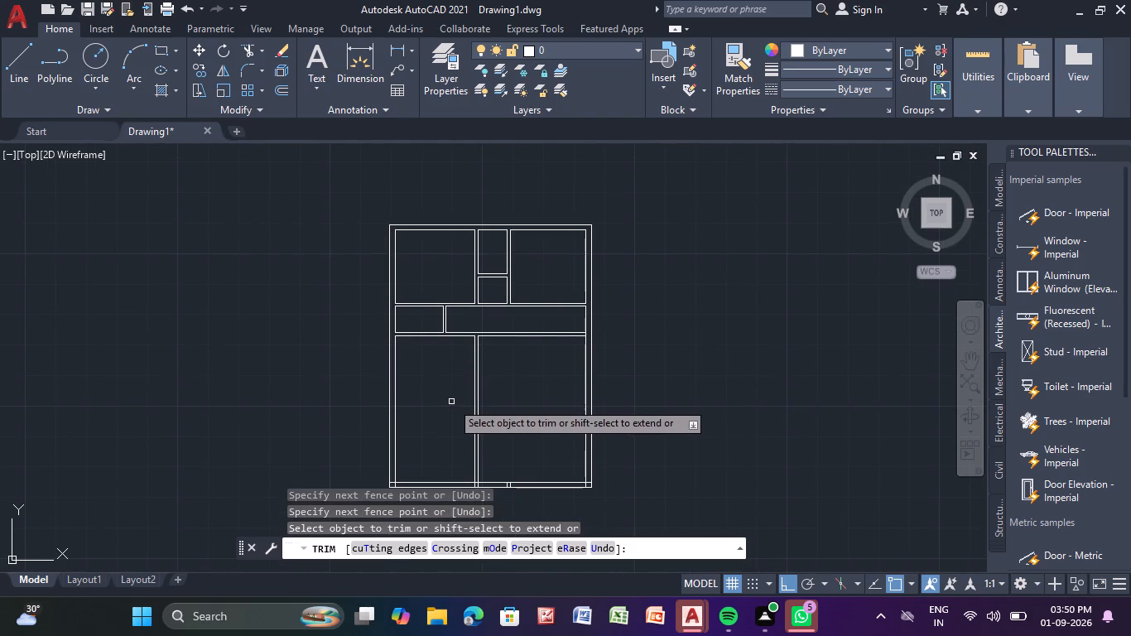
{"action": "middle_click", "coordinate": [451, 402]}
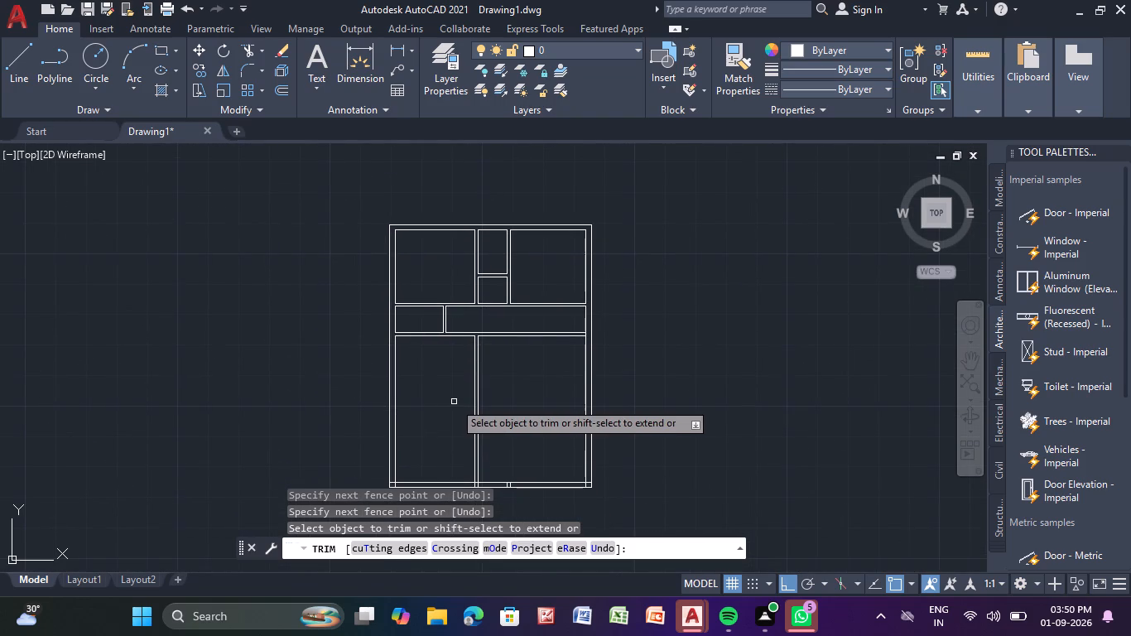
{"action": "key", "text": "Escape"}
{"action": "key", "text": "Escape"}
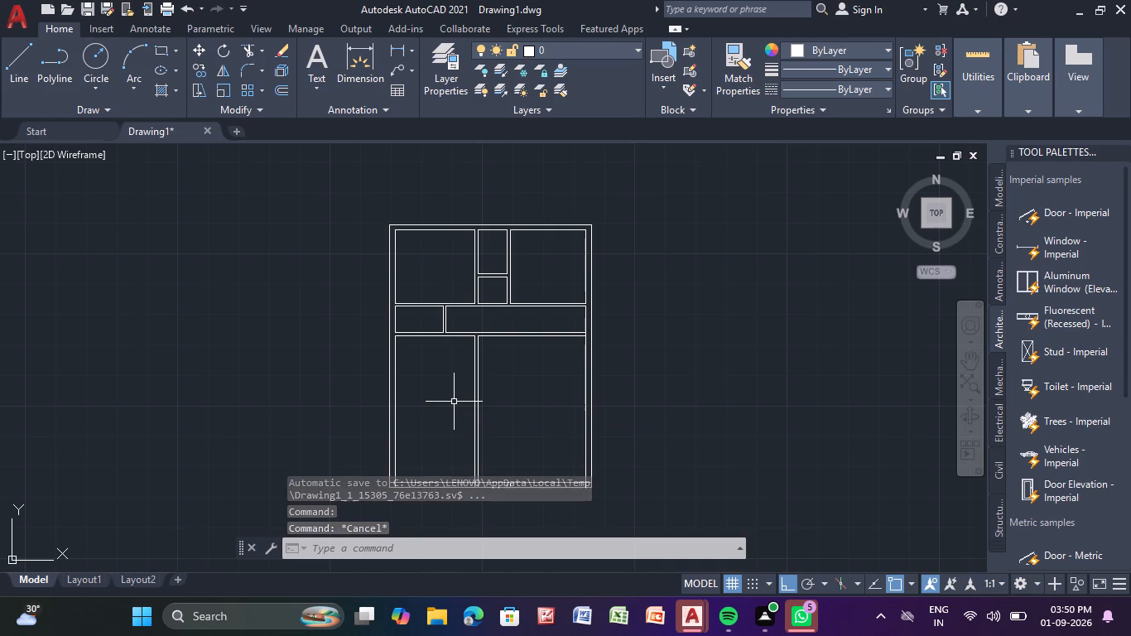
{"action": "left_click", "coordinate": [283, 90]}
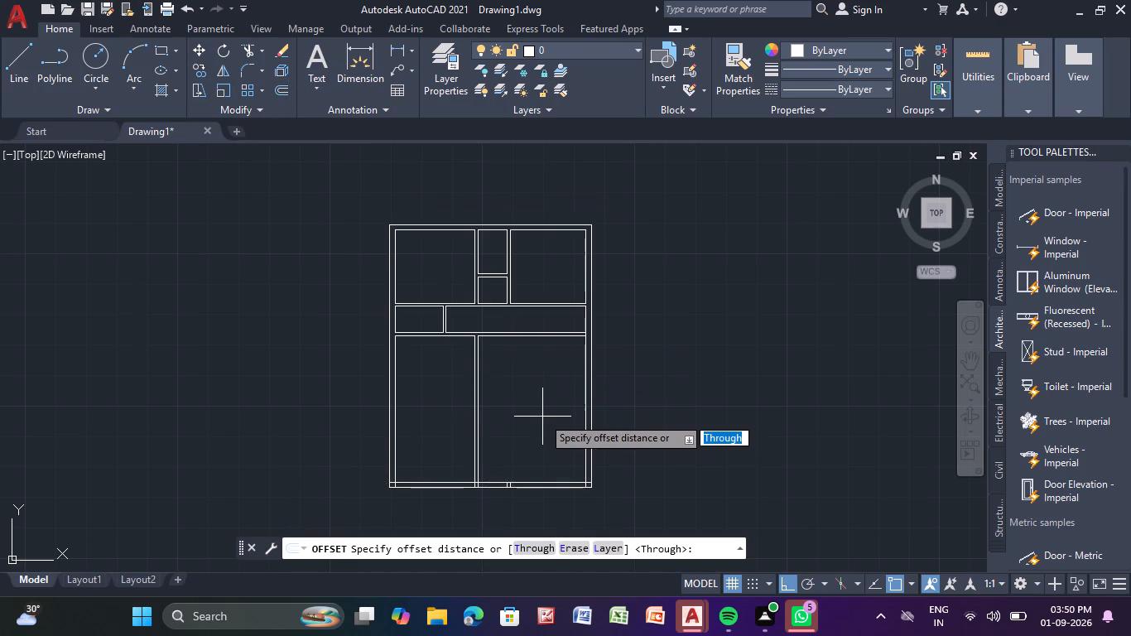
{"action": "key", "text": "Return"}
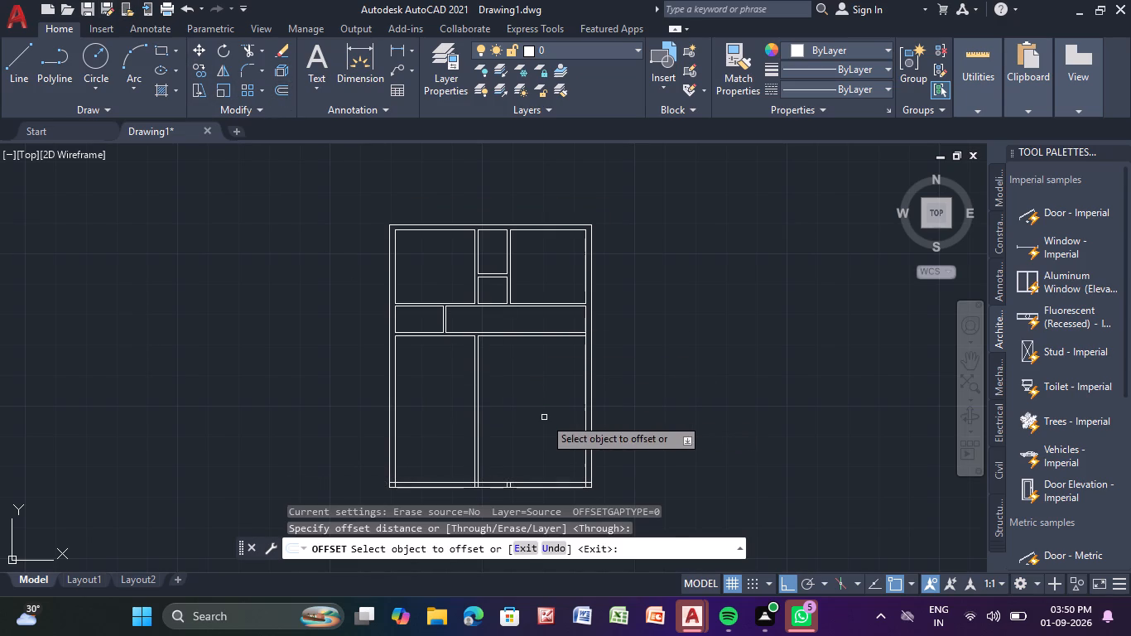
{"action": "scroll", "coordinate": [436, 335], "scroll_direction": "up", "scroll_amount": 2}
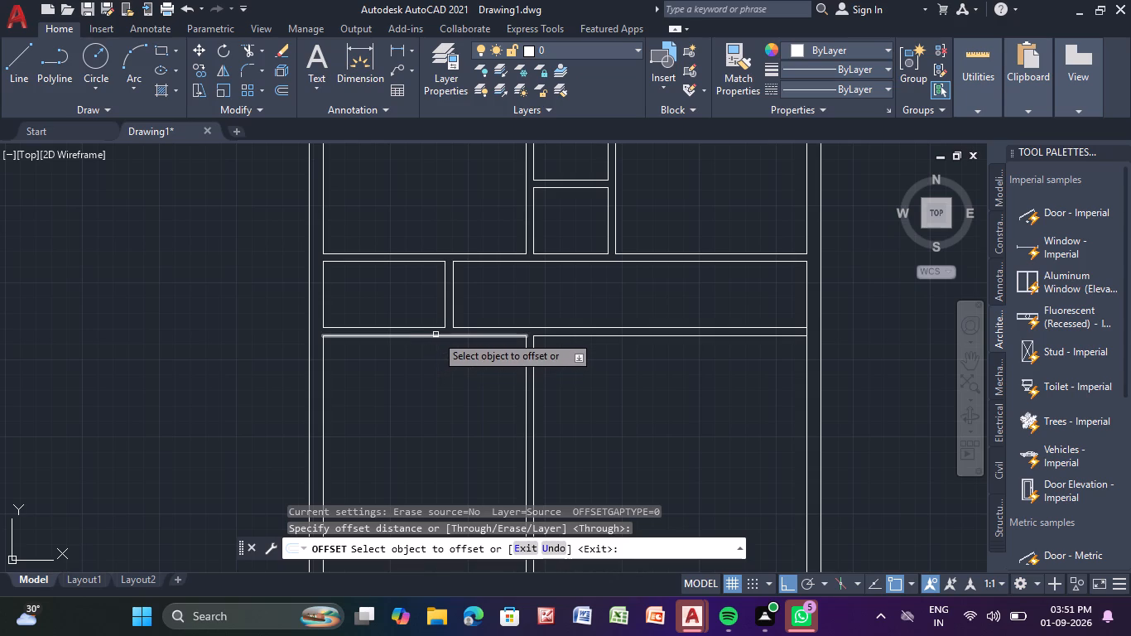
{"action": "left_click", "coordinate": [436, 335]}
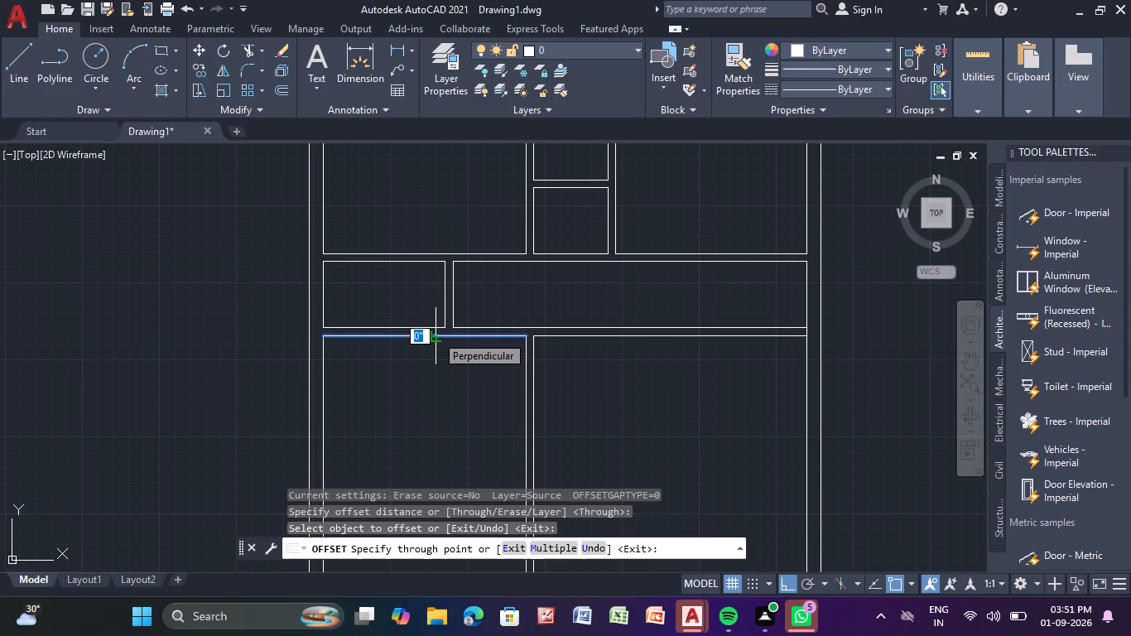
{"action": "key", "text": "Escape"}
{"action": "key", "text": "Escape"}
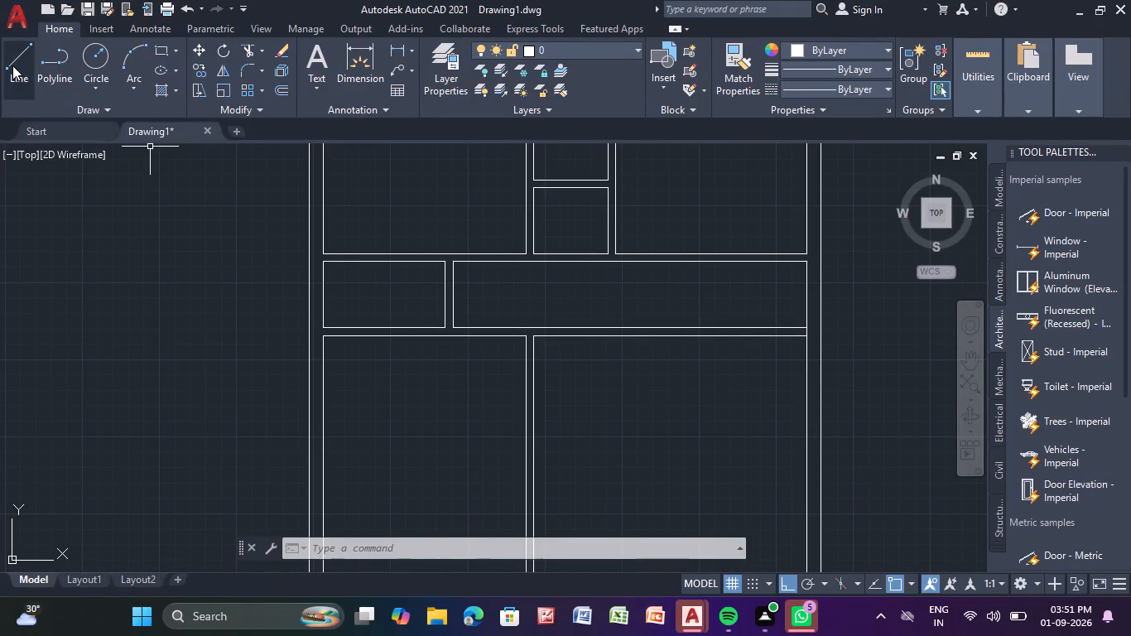
Draw a line 9'-4" south from the lower-left room's northeast corner, continuing west to the west wall's inner line.
{"action": "left_click_drag", "start_coordinate": [12, 65], "coordinate": [19, 75]}
{"action": "middle_click_drag", "start_coordinate": [469, 392], "coordinate": [460, 375]}
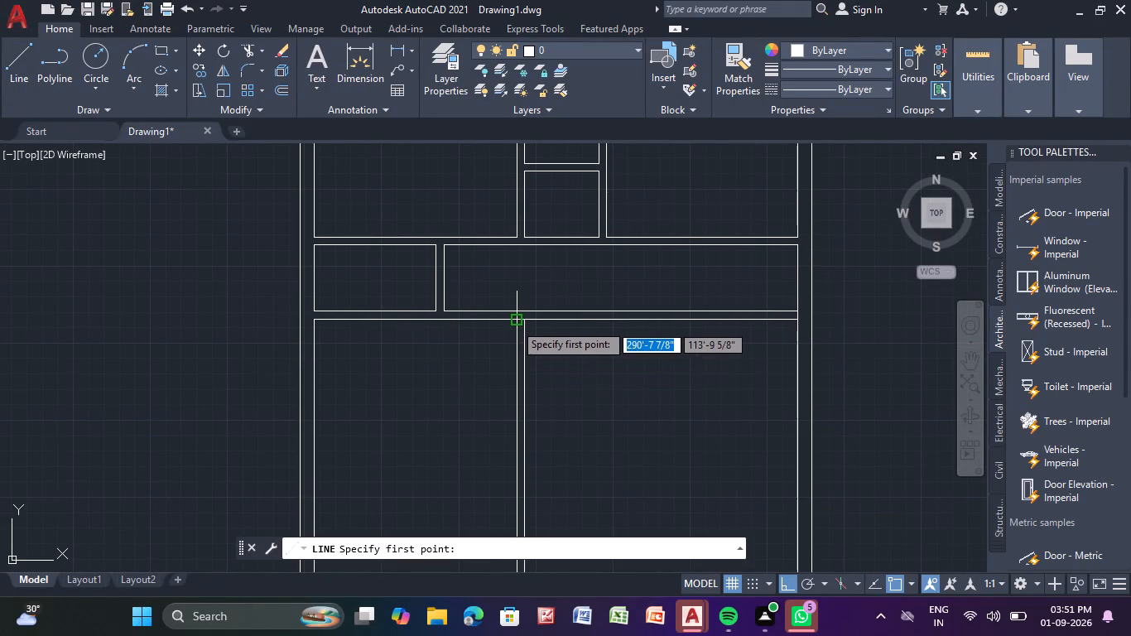
{"action": "left_click_drag", "start_coordinate": [514, 323], "coordinate": [516, 340]}
{"action": "middle_click_drag", "start_coordinate": [522, 448], "coordinate": [543, 348]}
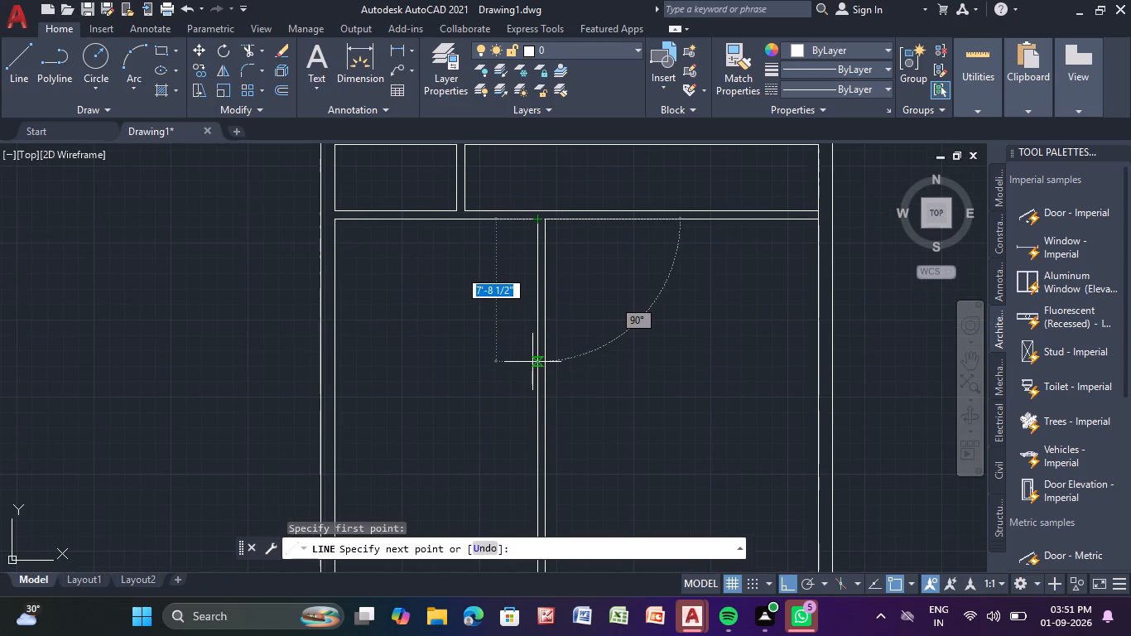
{"action": "key", "text": "9"}
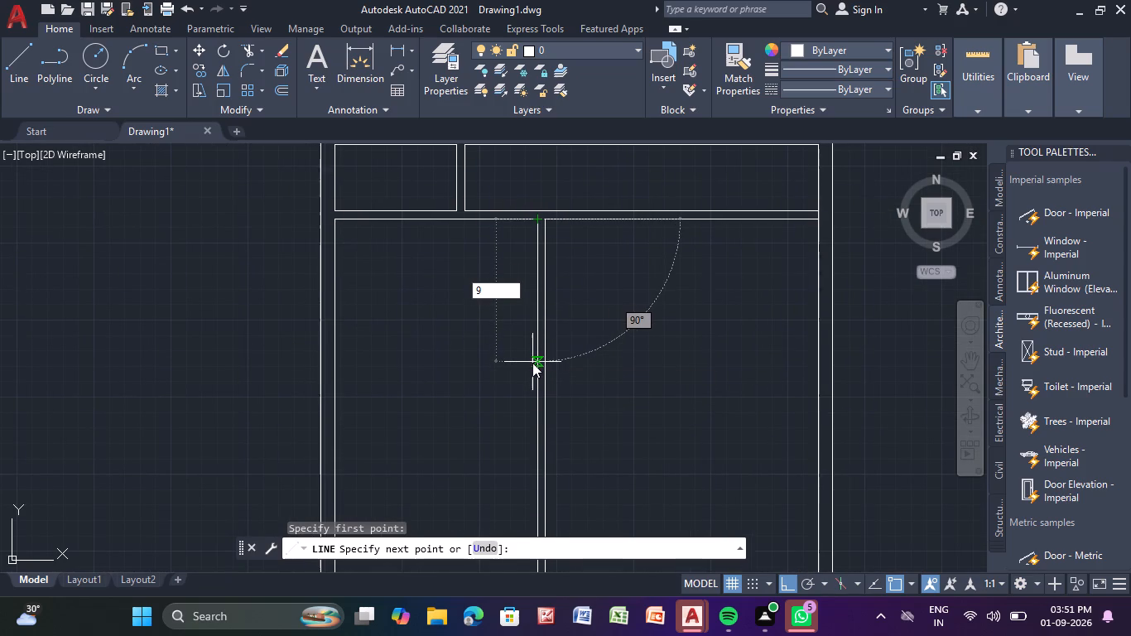
{"action": "type", "text": "'-4"}
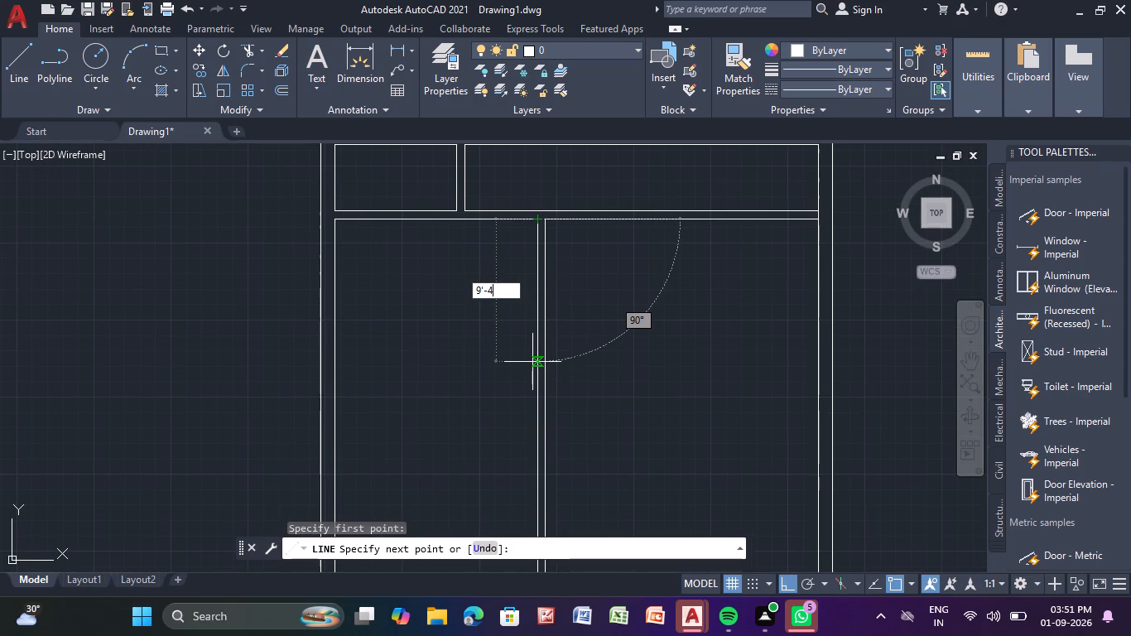
{"action": "key", "text": "shift+quotedbl"}
{"action": "key", "text": "Return"}
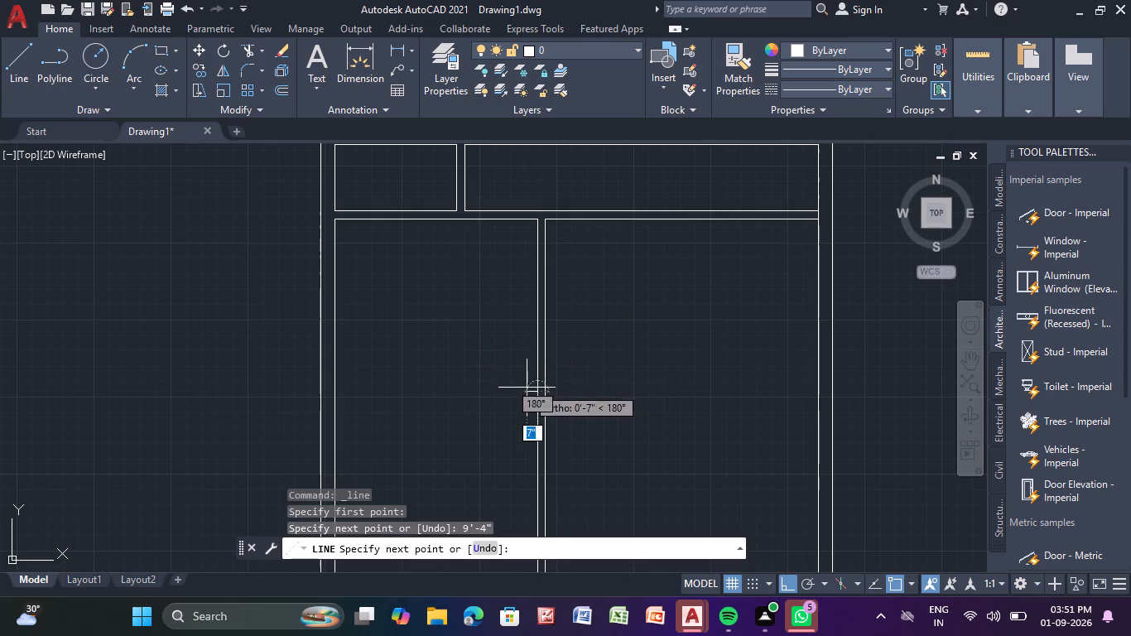
{"action": "left_click", "coordinate": [535, 397]}
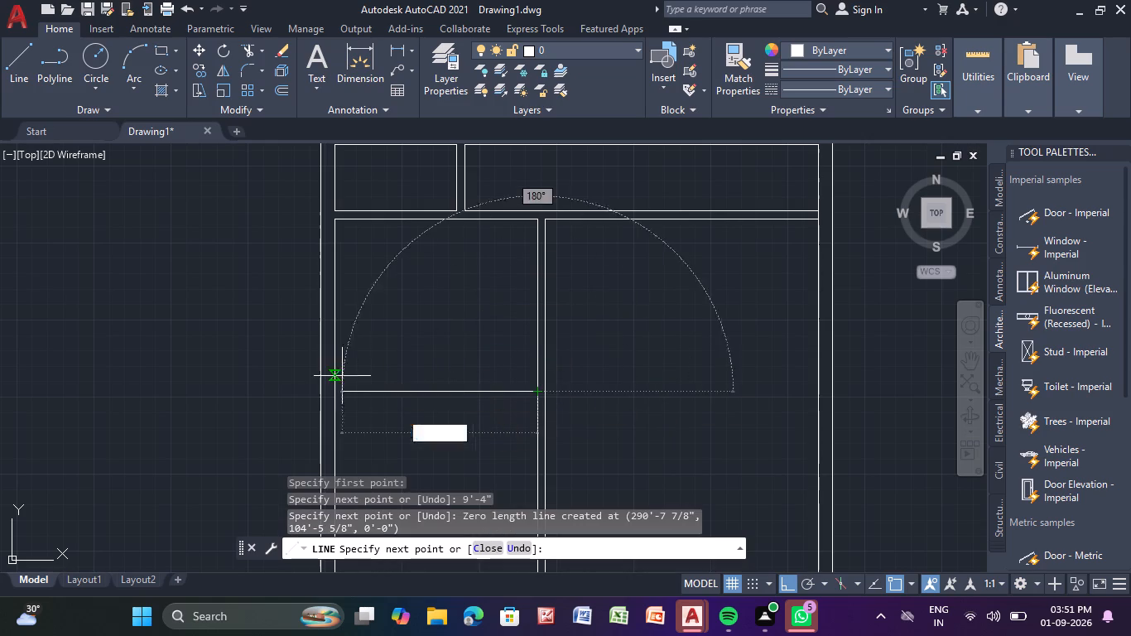
{"action": "scroll", "coordinate": [334, 374], "scroll_direction": "up", "scroll_amount": 3}
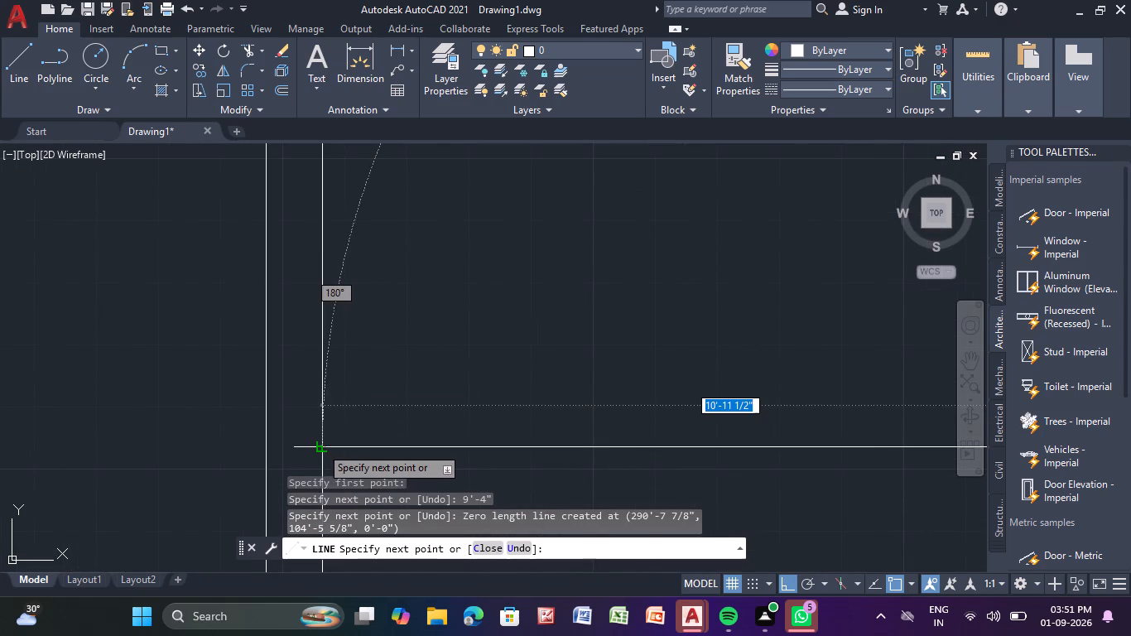
{"action": "left_click", "coordinate": [321, 447]}
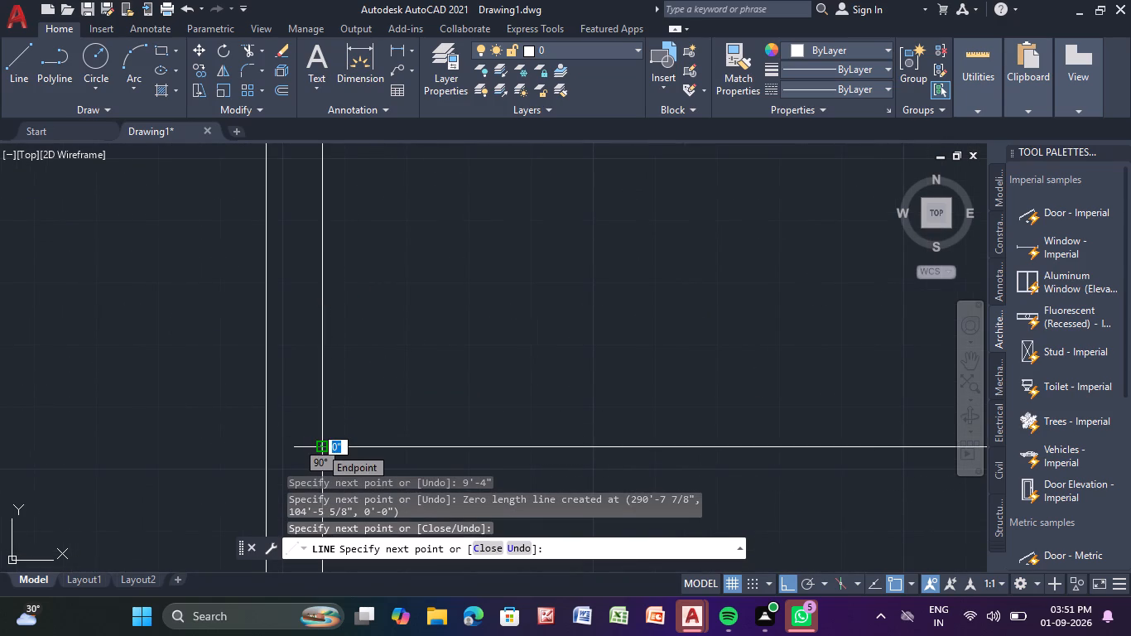
Continue the line 5" north along the west wall's inner line and end it.
{"action": "middle_click_drag", "start_coordinate": [318, 446], "coordinate": [332, 354]}
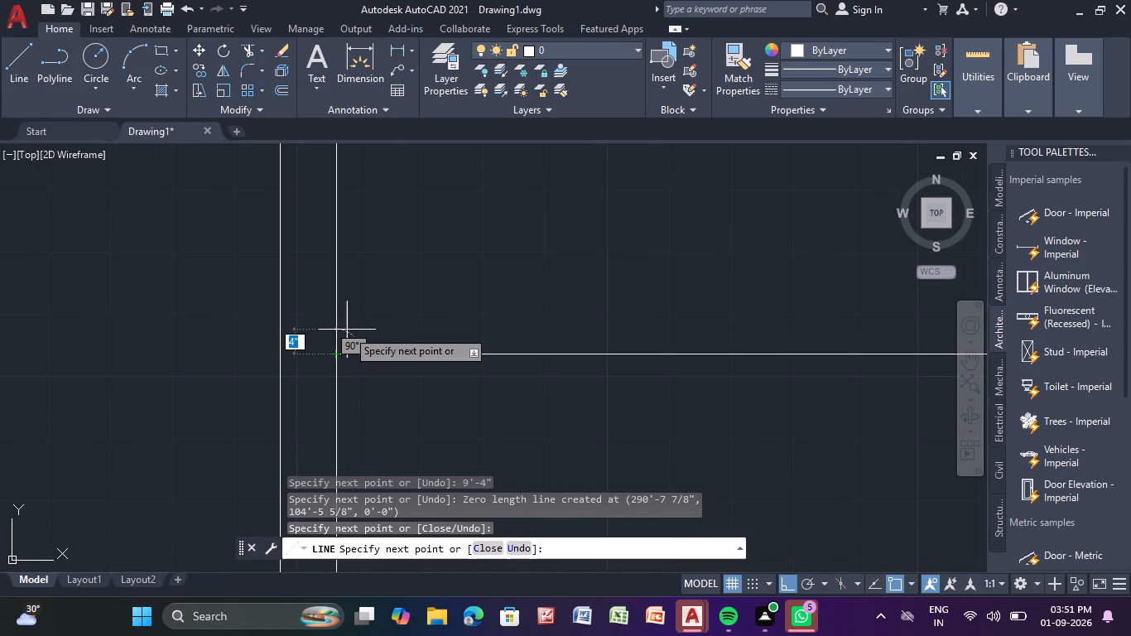
{"action": "scroll", "coordinate": [348, 327], "scroll_direction": "up", "scroll_amount": 3}
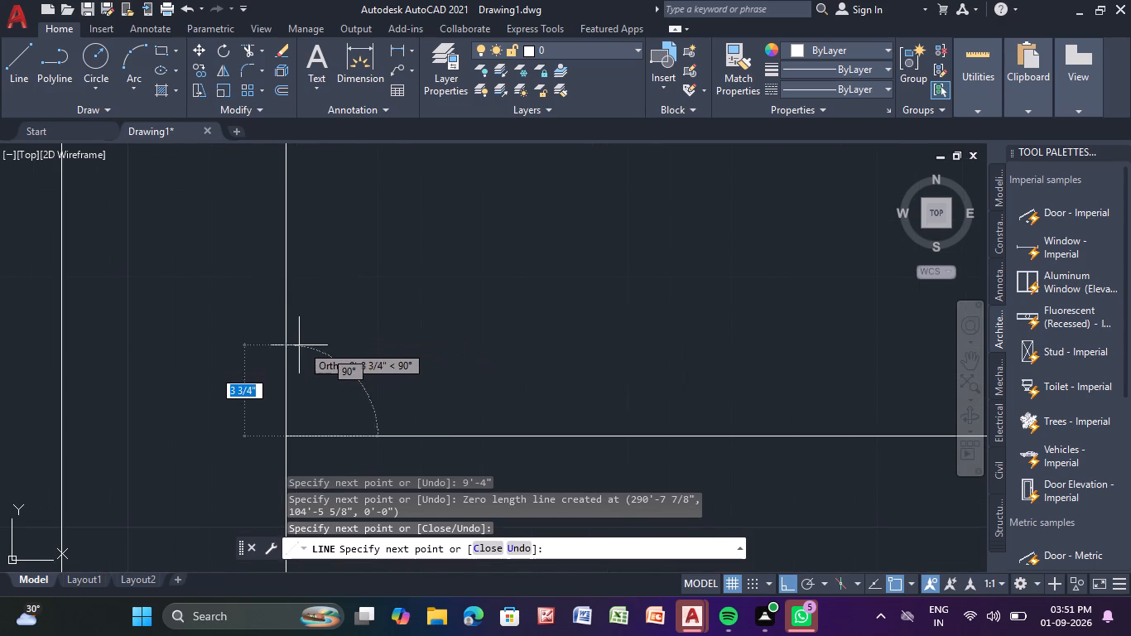
{"action": "key", "text": "5"}
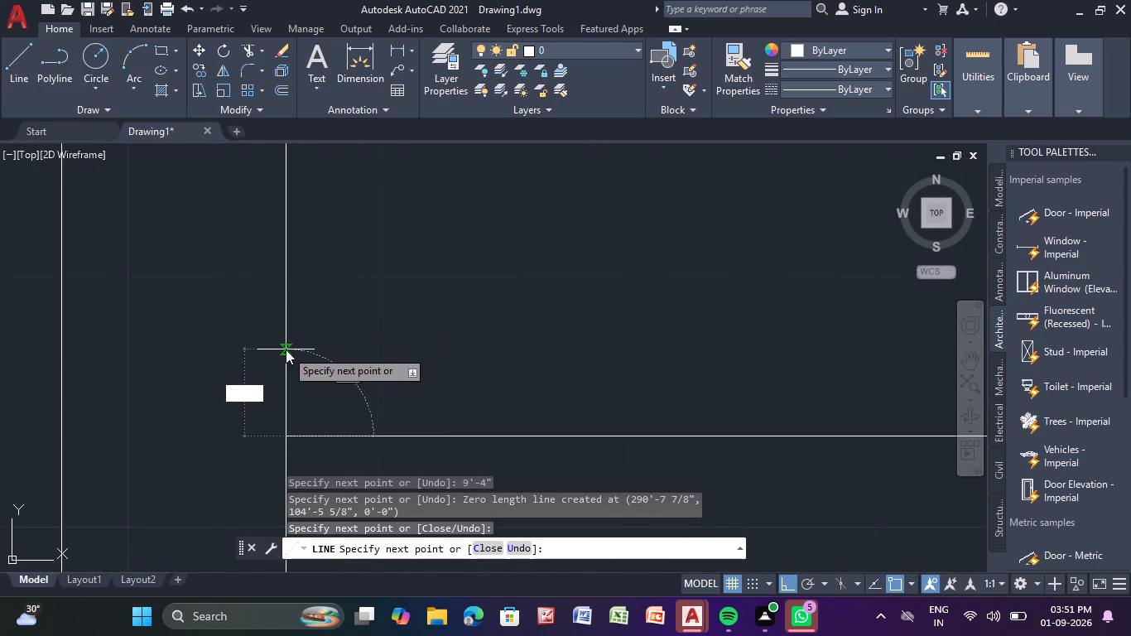
{"action": "key", "text": "shift+quotedbl"}
{"action": "key", "text": "Return"}
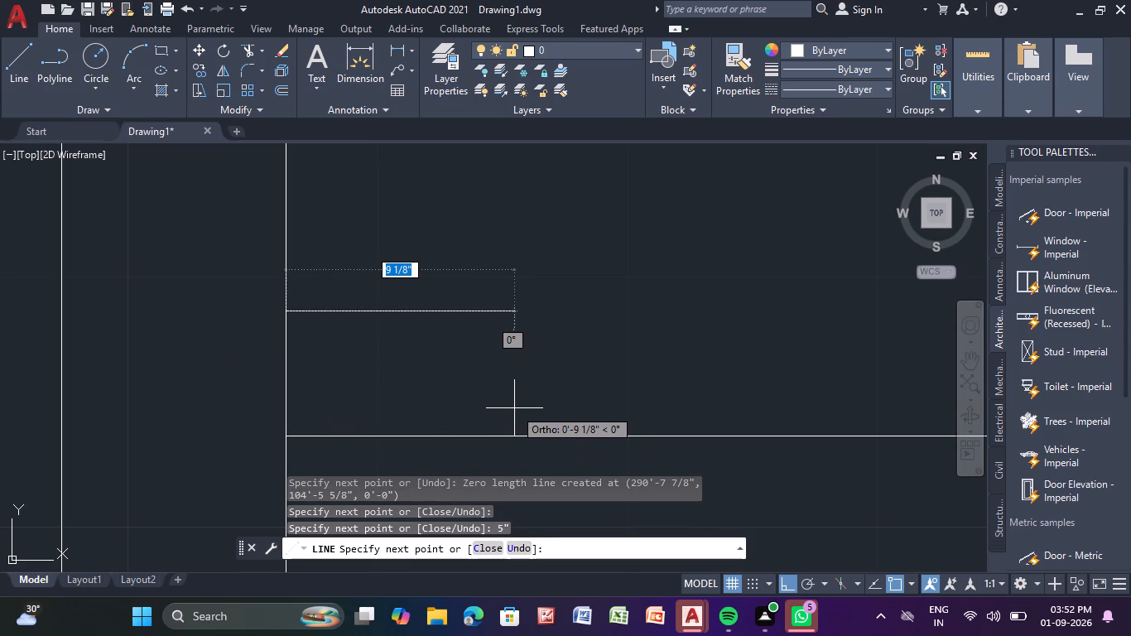
{"action": "key", "text": "BackSpace"}
{"action": "key", "text": "Escape"}
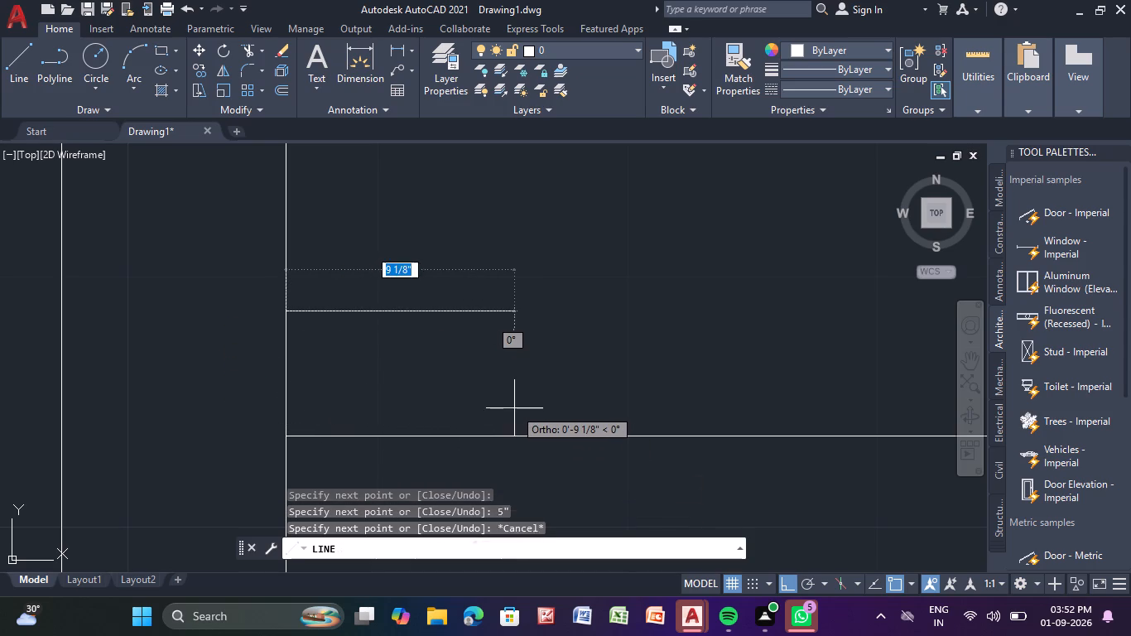
{"action": "key", "text": "Escape"}
{"action": "key", "text": "Escape"}
Offset the new horizontal line in the lower-left room 5" north to form a partition.
{"action": "scroll", "coordinate": [514, 408], "scroll_direction": "up", "scroll_amount": 2}
{"action": "scroll", "coordinate": [514, 408], "scroll_direction": "down", "scroll_amount": 6}
{"action": "scroll", "coordinate": [546, 349], "scroll_direction": "down", "scroll_amount": 2}
{"action": "middle_click_drag", "start_coordinate": [547, 349], "coordinate": [450, 363]}
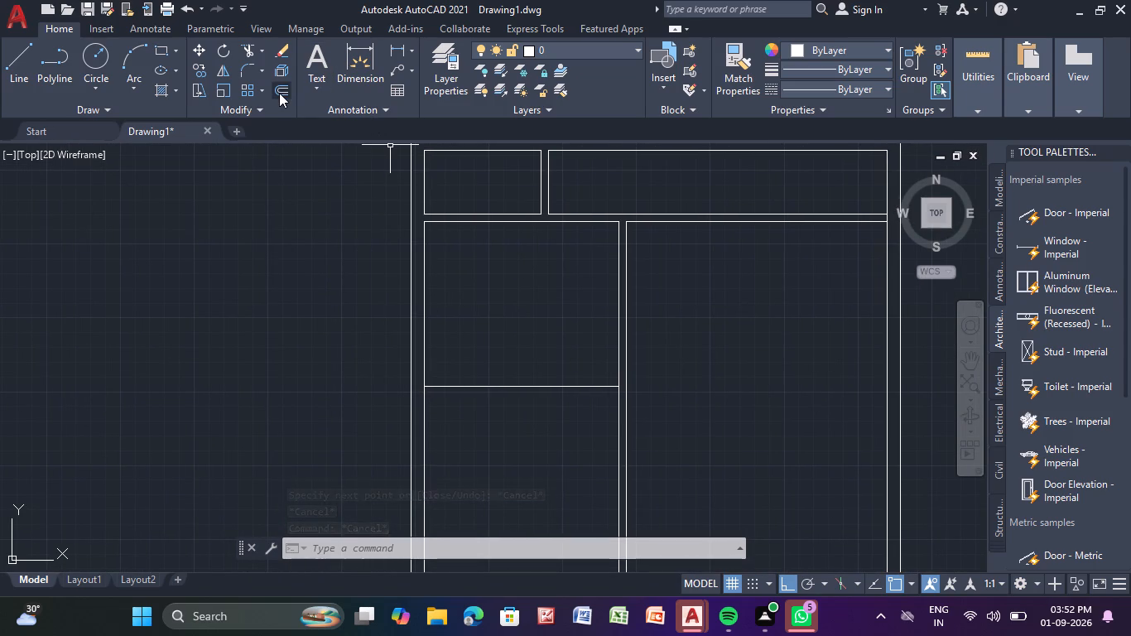
{"action": "left_click", "coordinate": [279, 93]}
{"action": "key", "text": "Return"}
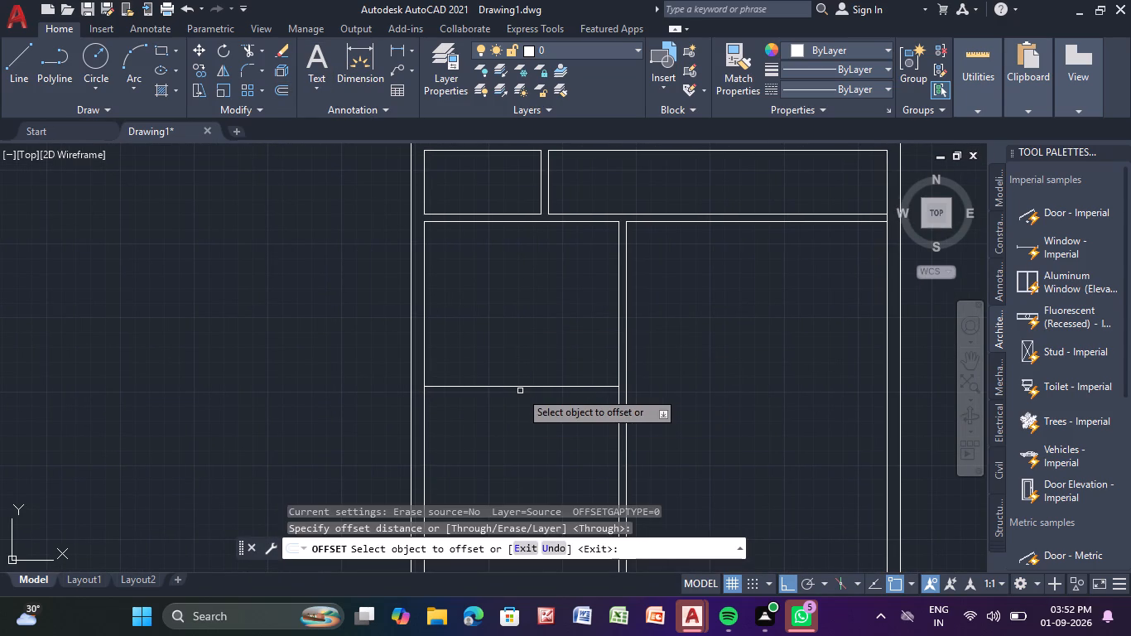
{"action": "left_click", "coordinate": [524, 388]}
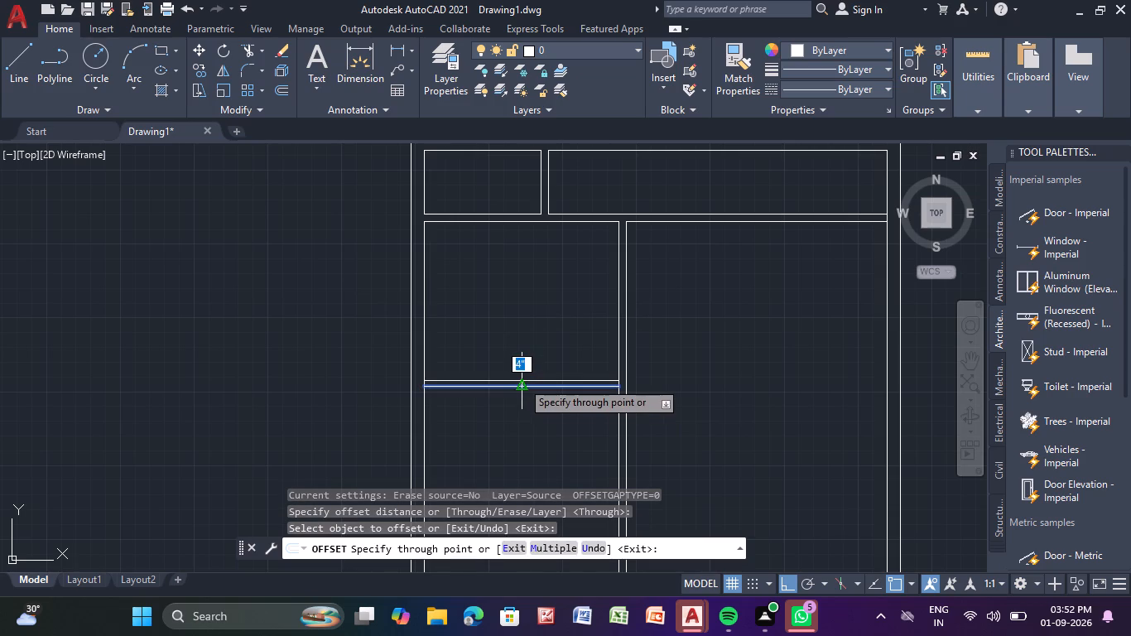
{"action": "key", "text": "5"}
{"action": "key", "text": "shift+quotedbl"}
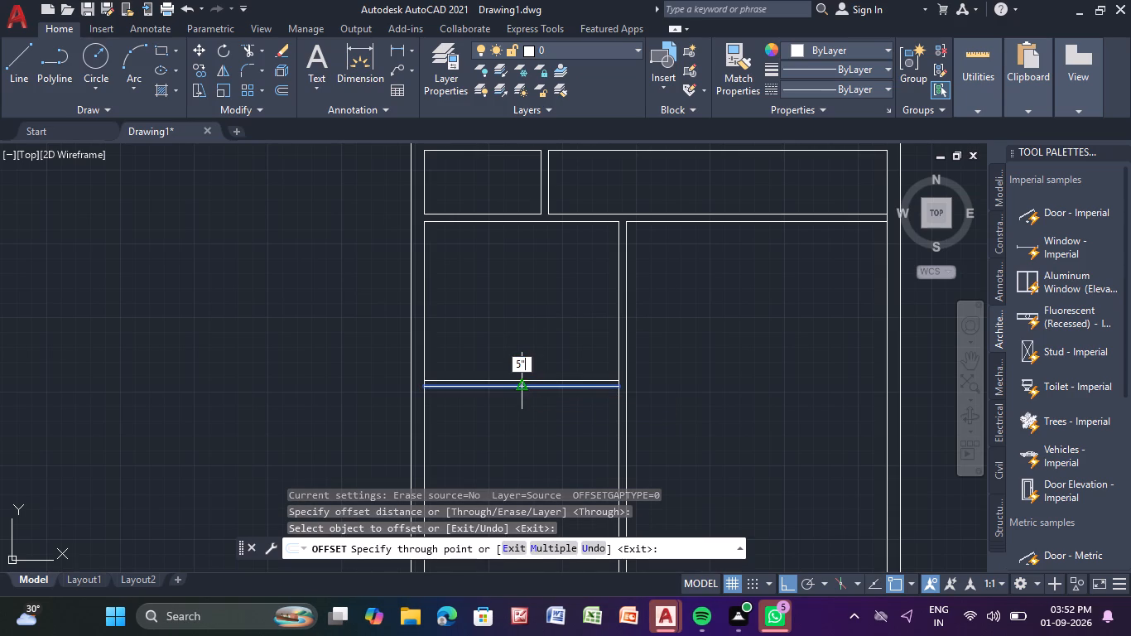
{"action": "key", "text": "Return"}
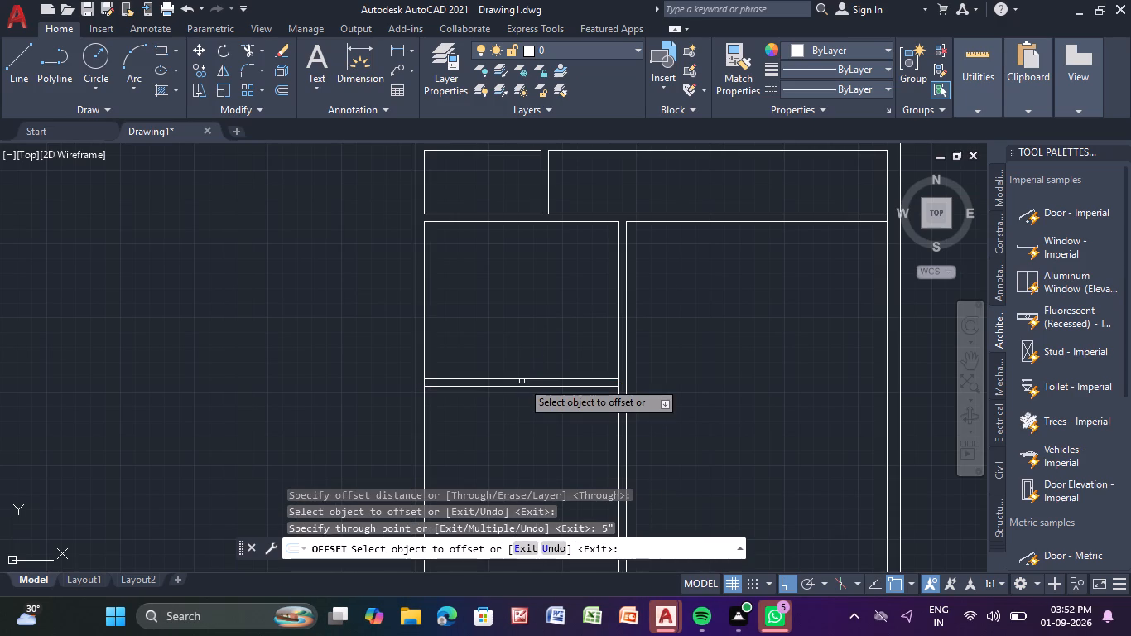
{"action": "scroll", "coordinate": [531, 426], "scroll_direction": "down", "scroll_amount": 1}
{"action": "middle_click_drag", "start_coordinate": [531, 426], "coordinate": [533, 423]}
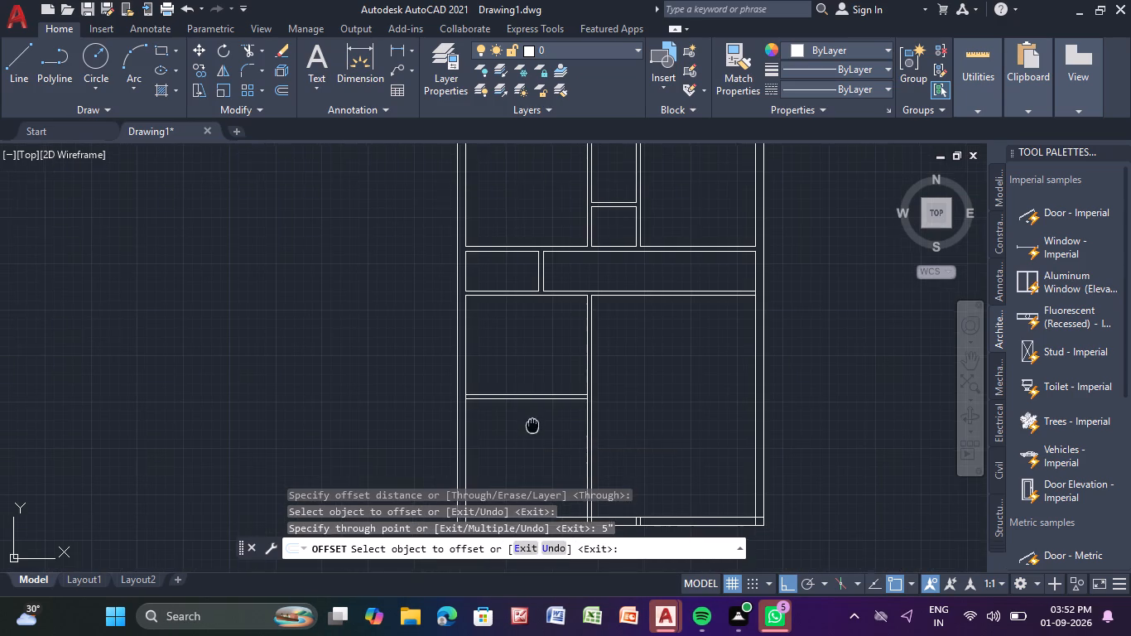
{"action": "middle_click_drag", "start_coordinate": [533, 423], "coordinate": [544, 369]}
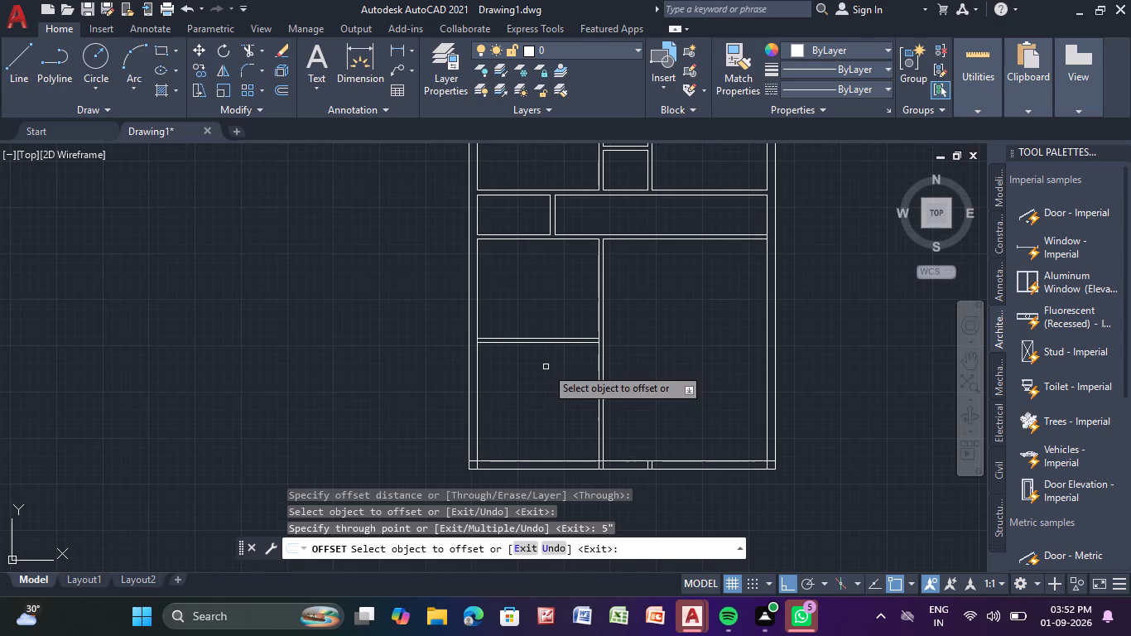
{"action": "key", "text": "Escape"}
Trim the vertical partition line and the west wall's inner line between the new 5" partition's two lines, opening both junctions.
{"action": "type", "text": "tr"}
{"action": "key", "text": "Return"}
{"action": "scroll", "coordinate": [543, 368], "scroll_direction": "down", "scroll_amount": 1}
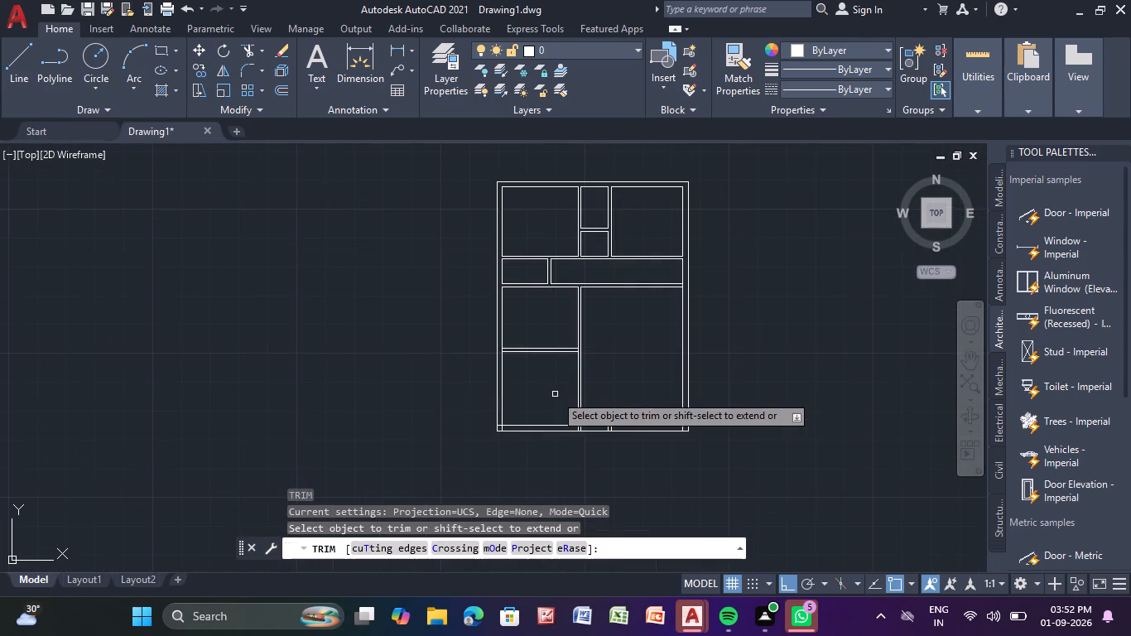
{"action": "middle_click_drag", "start_coordinate": [555, 394], "coordinate": [551, 343]}
{"action": "middle_click_drag", "start_coordinate": [555, 339], "coordinate": [544, 390]}
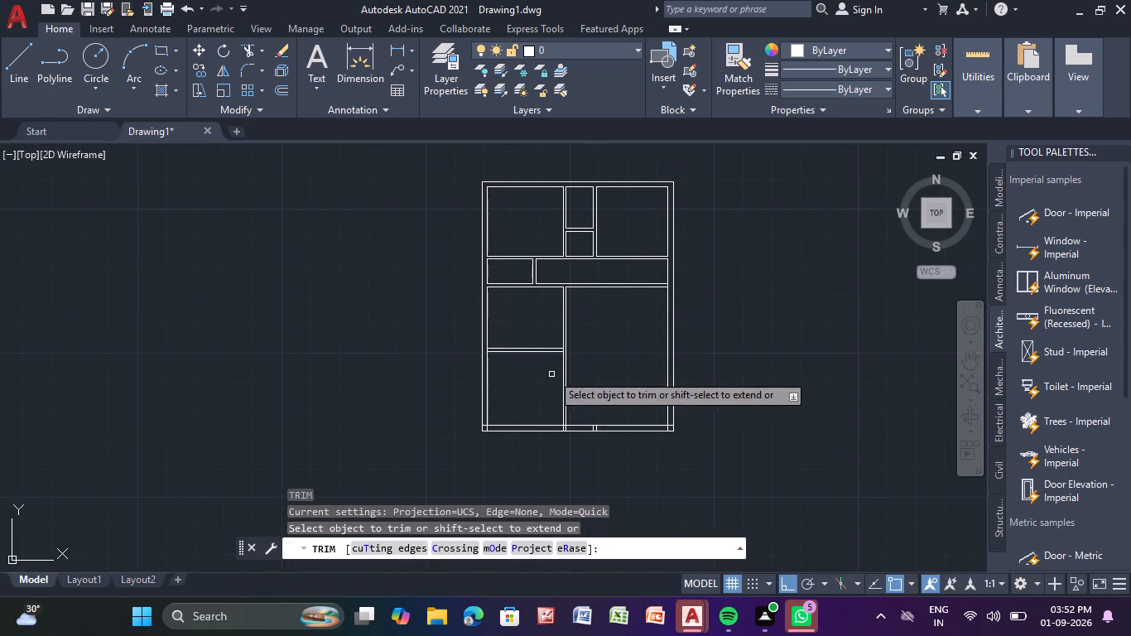
{"action": "scroll", "coordinate": [570, 344], "scroll_direction": "up", "scroll_amount": 6}
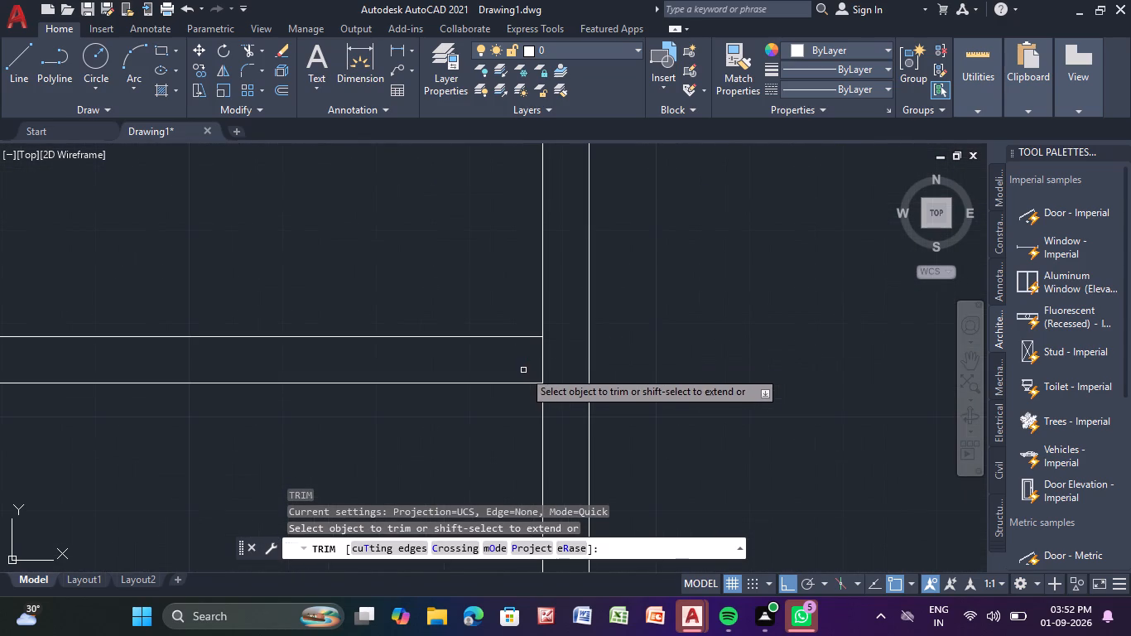
{"action": "left_click_drag", "start_coordinate": [523, 363], "coordinate": [556, 363]}
{"action": "scroll", "coordinate": [556, 364], "scroll_direction": "down", "scroll_amount": 3}
{"action": "middle_click_drag", "start_coordinate": [358, 414], "coordinate": [567, 426]}
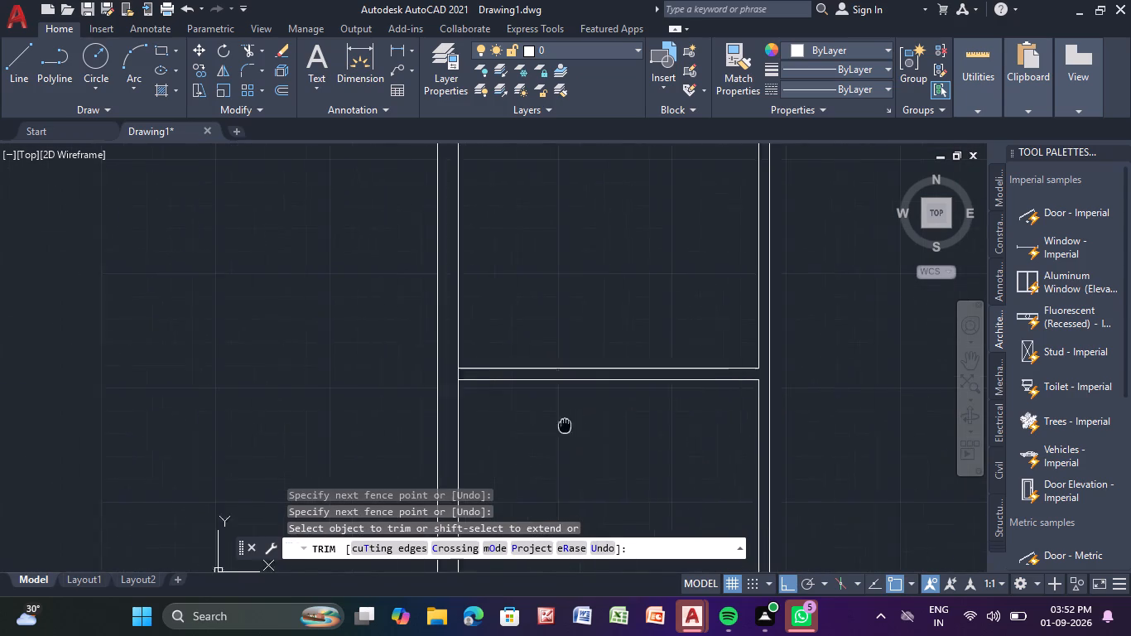
{"action": "middle_click_drag", "start_coordinate": [567, 426], "coordinate": [594, 427]}
{"action": "scroll", "coordinate": [513, 369], "scroll_direction": "up", "scroll_amount": 3}
{"action": "left_click_drag", "start_coordinate": [393, 395], "coordinate": [426, 397]}
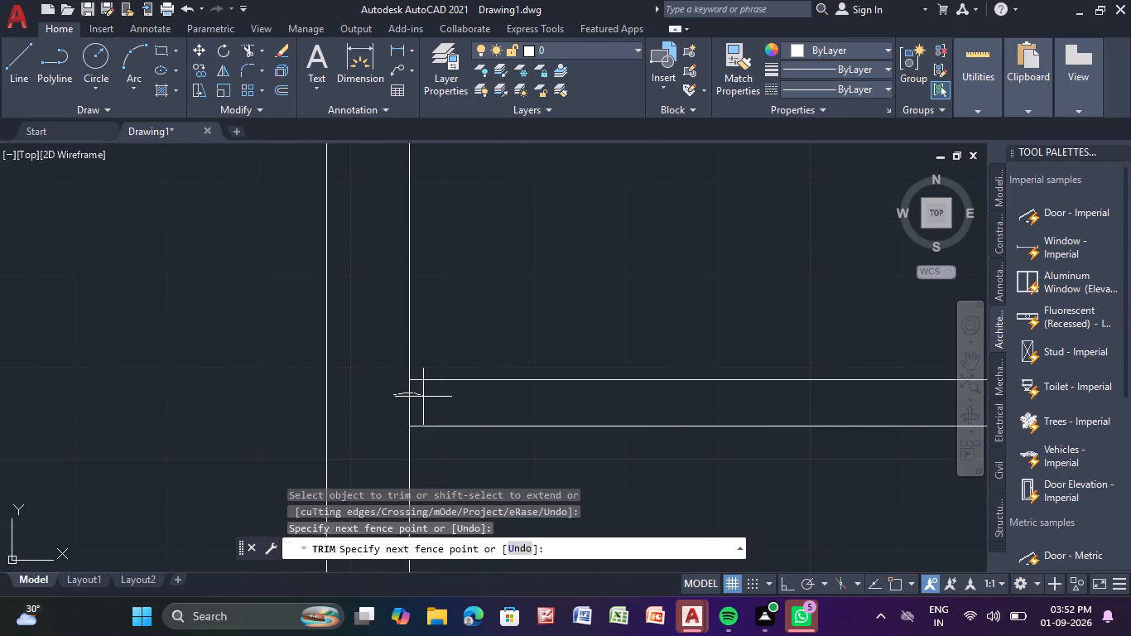
{"action": "left_click_drag", "start_coordinate": [426, 397], "coordinate": [441, 401]}
Trim the overlapping inner wall lines at the building's southwest corner.
{"action": "scroll", "coordinate": [441, 401], "scroll_direction": "down", "scroll_amount": 4}
{"action": "middle_click_drag", "start_coordinate": [536, 441], "coordinate": [571, 291]}
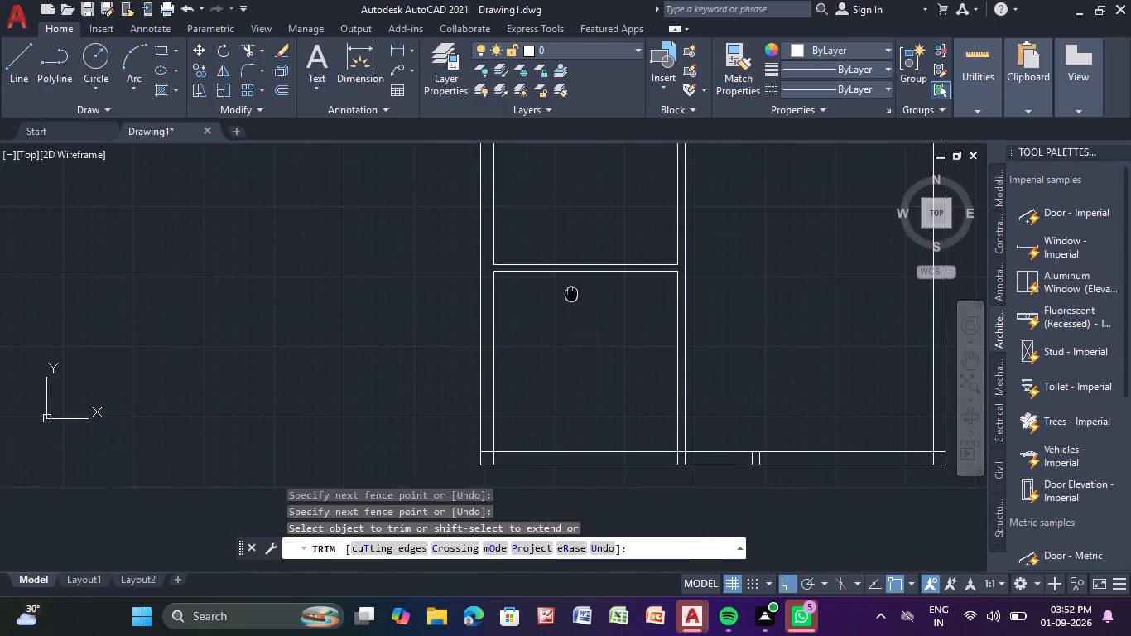
{"action": "middle_click_drag", "start_coordinate": [571, 291], "coordinate": [572, 260]}
{"action": "middle_click_drag", "start_coordinate": [512, 368], "coordinate": [517, 321]}
{"action": "scroll", "coordinate": [517, 321], "scroll_direction": "up", "scroll_amount": 1}
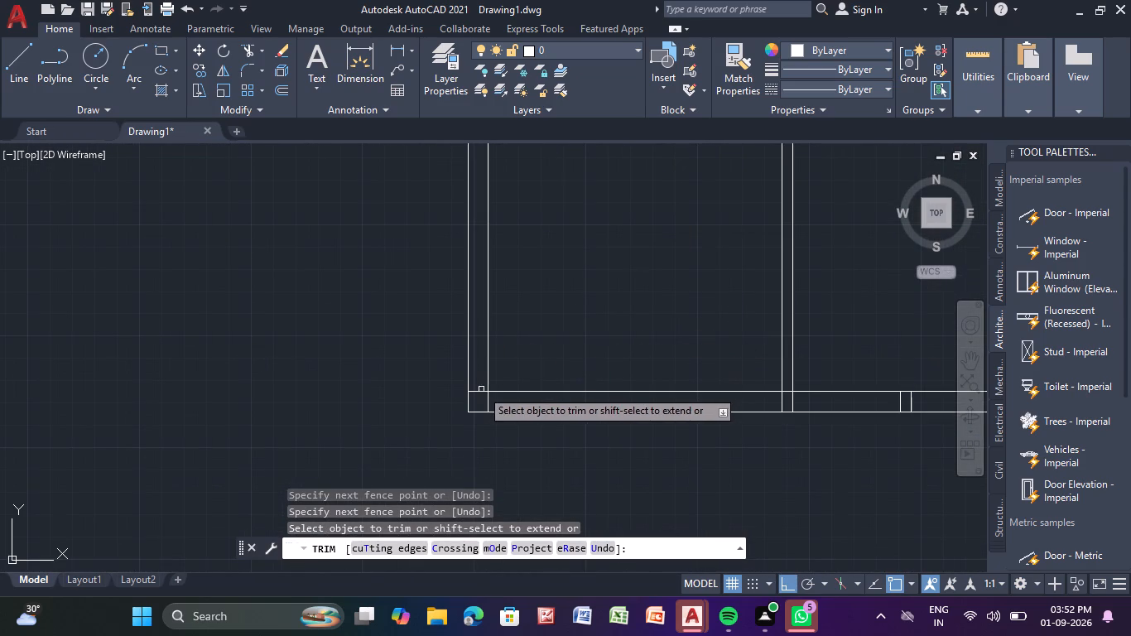
{"action": "scroll", "coordinate": [496, 386], "scroll_direction": "up", "scroll_amount": 4}
{"action": "middle_click_drag", "start_coordinate": [476, 409], "coordinate": [541, 263]}
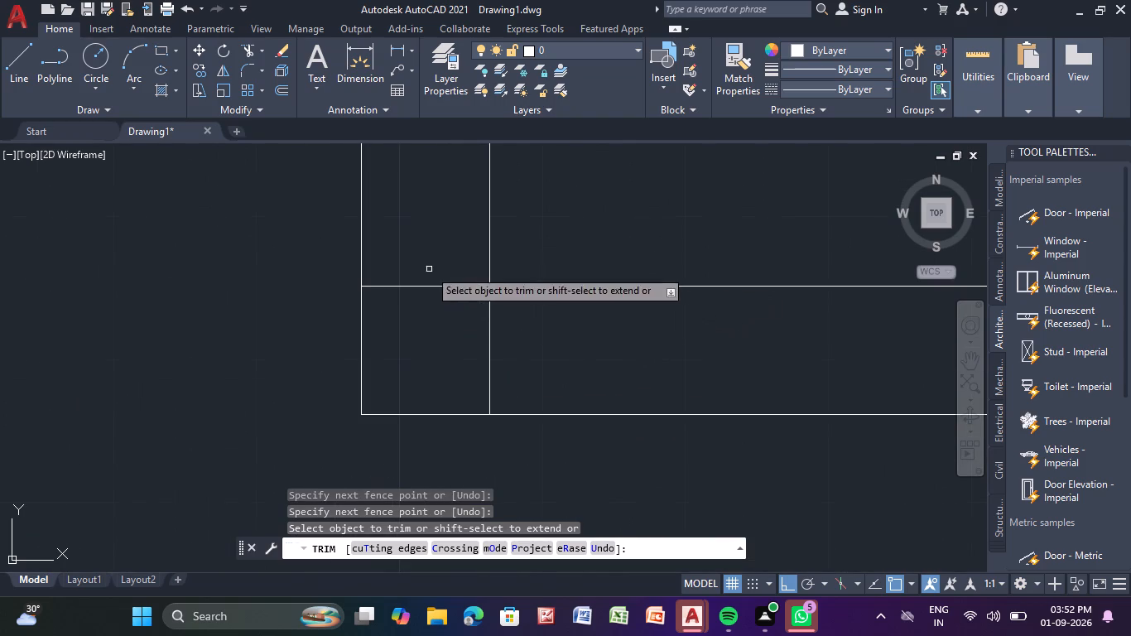
{"action": "left_click_drag", "start_coordinate": [429, 269], "coordinate": [438, 306]}
{"action": "left_click_drag", "start_coordinate": [429, 330], "coordinate": [528, 343]}
Trim the central vertical partition's lines inside the south wall and open the wall's inner line between them.
{"action": "scroll", "coordinate": [566, 344], "scroll_direction": "down", "scroll_amount": 3}
{"action": "middle_click_drag", "start_coordinate": [575, 346], "coordinate": [143, 313]}
{"action": "middle_click_drag", "start_coordinate": [636, 396], "coordinate": [556, 443]}
{"action": "scroll", "coordinate": [521, 369], "scroll_direction": "up", "scroll_amount": 4}
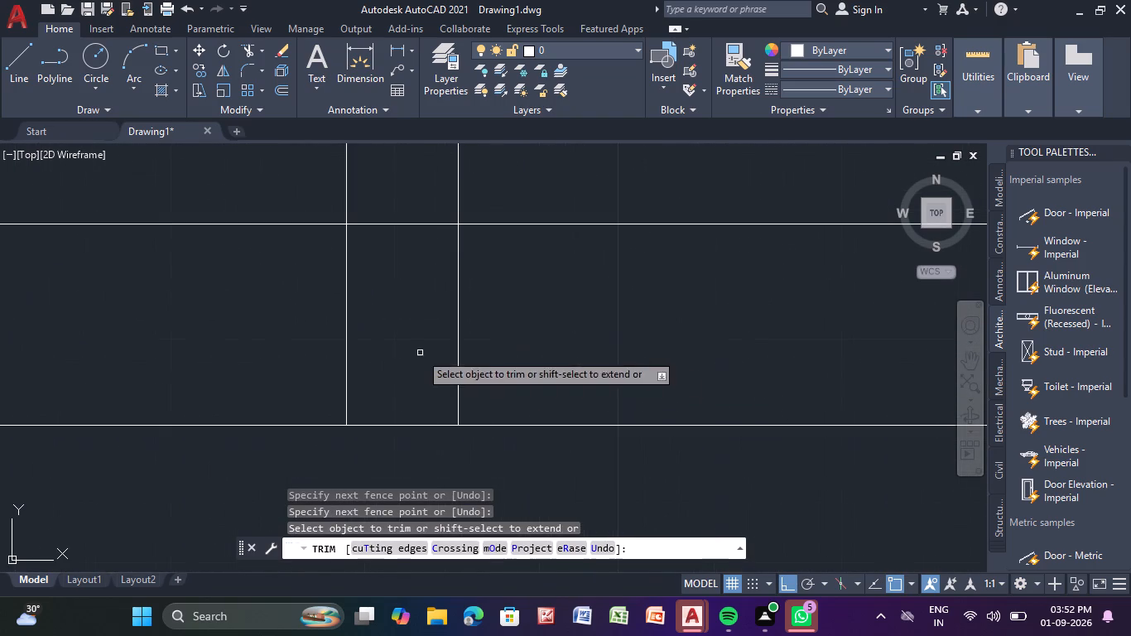
{"action": "left_click_drag", "start_coordinate": [307, 331], "coordinate": [457, 330]}
{"action": "left_click_drag", "start_coordinate": [484, 327], "coordinate": [361, 352]}
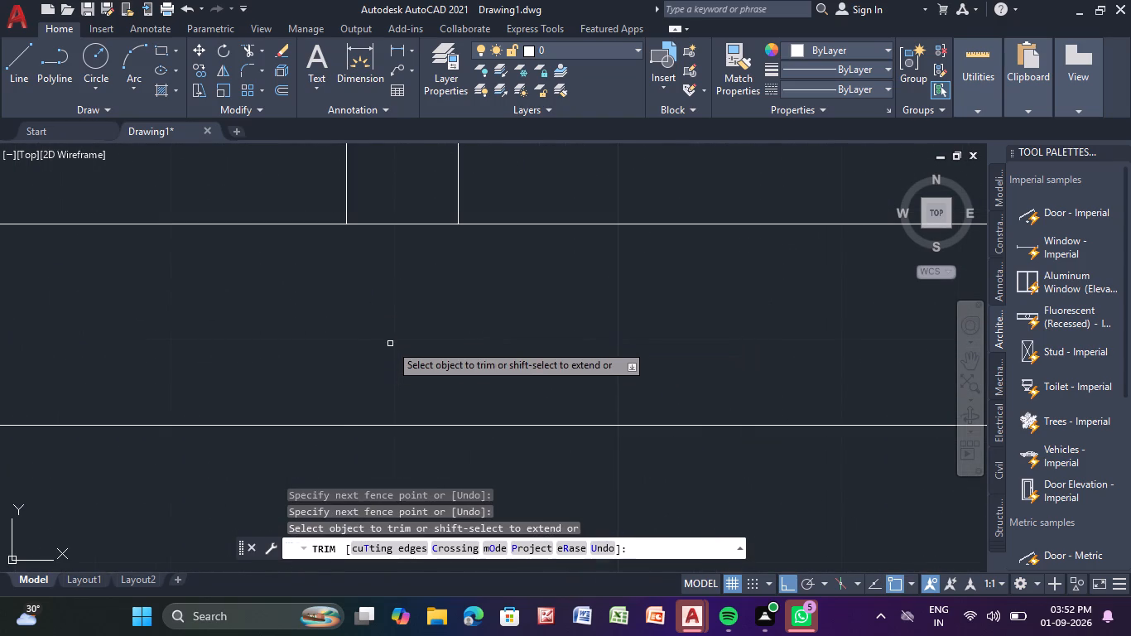
{"action": "scroll", "coordinate": [391, 341], "scroll_direction": "down", "scroll_amount": 1}
{"action": "middle_click_drag", "start_coordinate": [390, 340], "coordinate": [414, 407]}
{"action": "left_click_drag", "start_coordinate": [414, 315], "coordinate": [422, 362]}
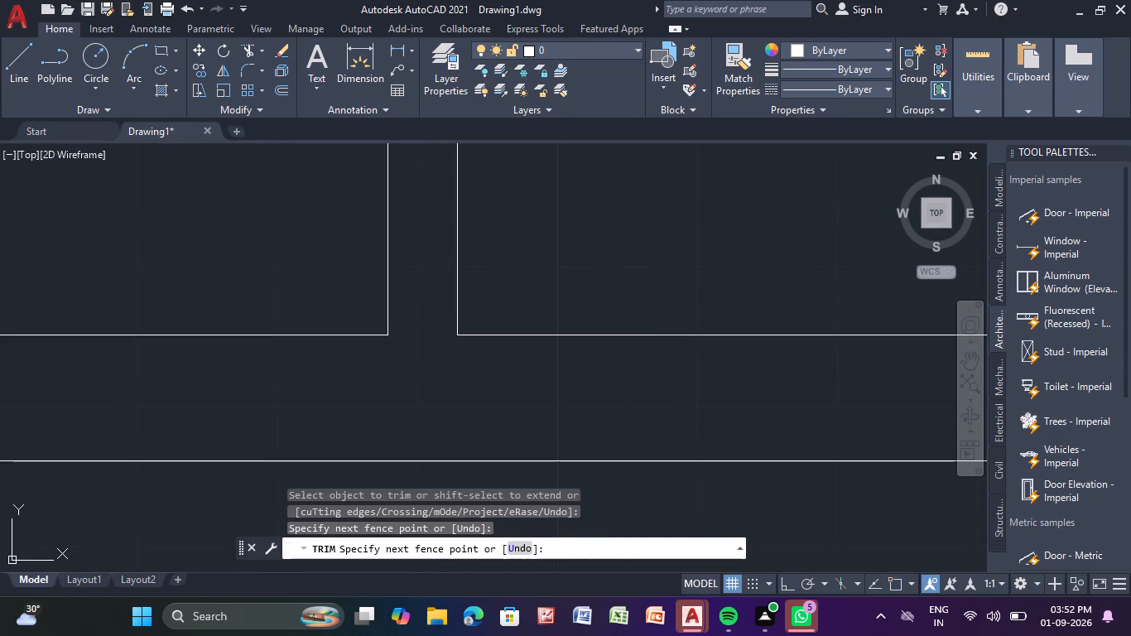
Trim away the two leftover short vertical lines inside the south wall, east of the central partition.
{"action": "scroll", "coordinate": [429, 359], "scroll_direction": "down", "scroll_amount": 3}
{"action": "scroll", "coordinate": [664, 379], "scroll_direction": "up", "scroll_amount": 3}
{"action": "left_click_drag", "start_coordinate": [617, 370], "coordinate": [544, 371]}
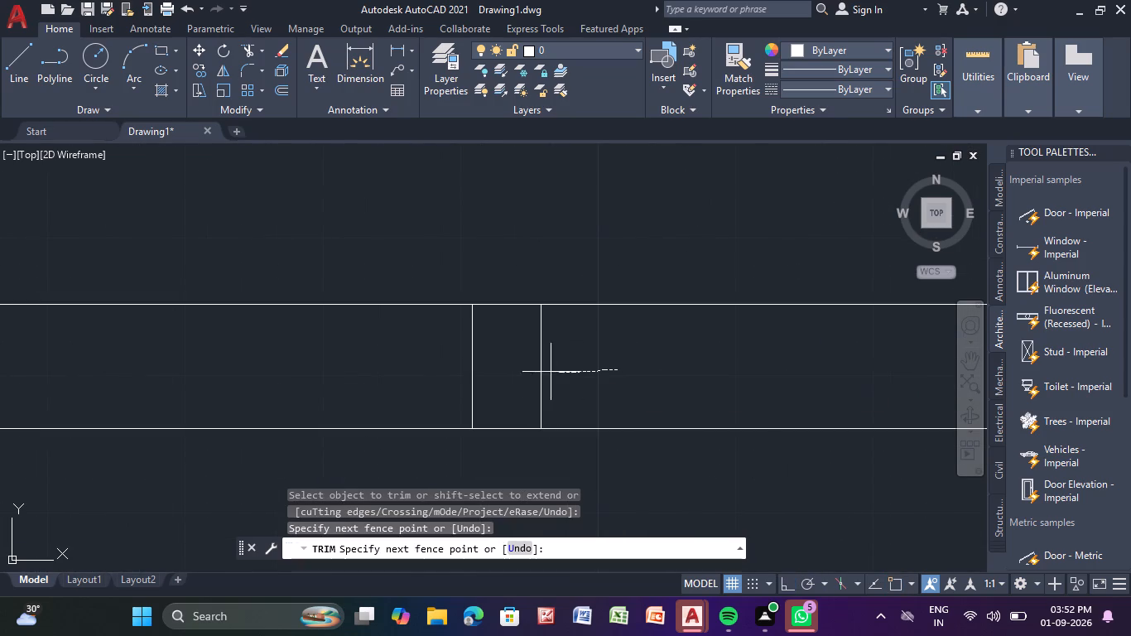
{"action": "left_click_drag", "start_coordinate": [544, 371], "coordinate": [386, 379]}
Trim the overlapping inner wall lines at the building's southeast corner.
{"action": "scroll", "coordinate": [399, 373], "scroll_direction": "down", "scroll_amount": 4}
{"action": "middle_click_drag", "start_coordinate": [702, 410], "coordinate": [551, 460]}
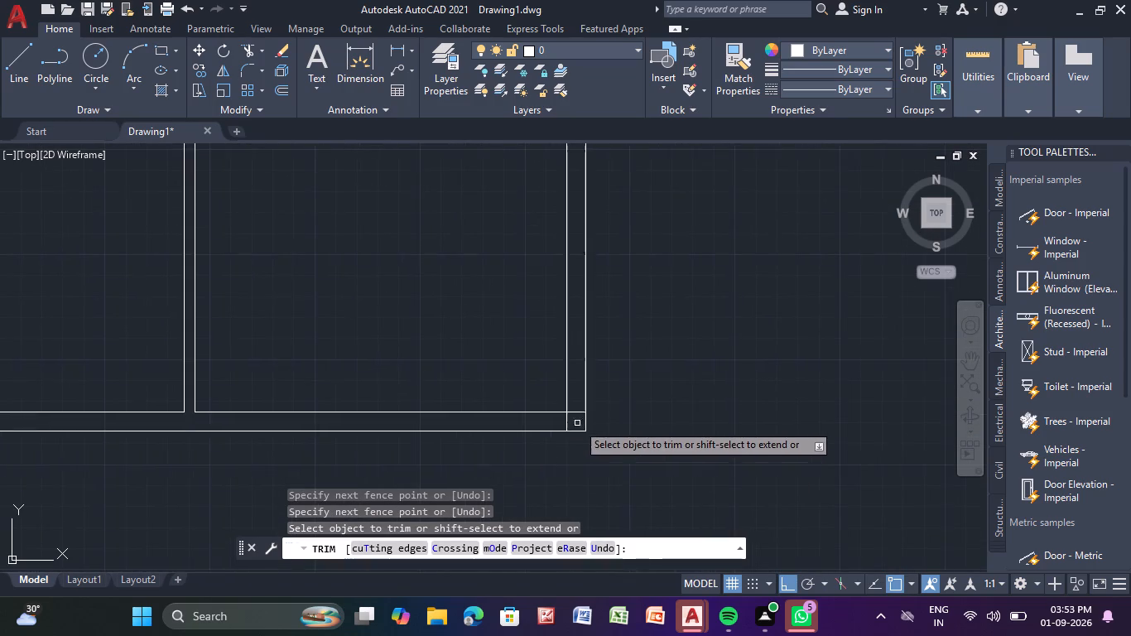
{"action": "scroll", "coordinate": [577, 423], "scroll_direction": "up", "scroll_amount": 3}
{"action": "left_click_drag", "start_coordinate": [549, 376], "coordinate": [556, 395]}
{"action": "left_click_drag", "start_coordinate": [551, 393], "coordinate": [487, 423]}
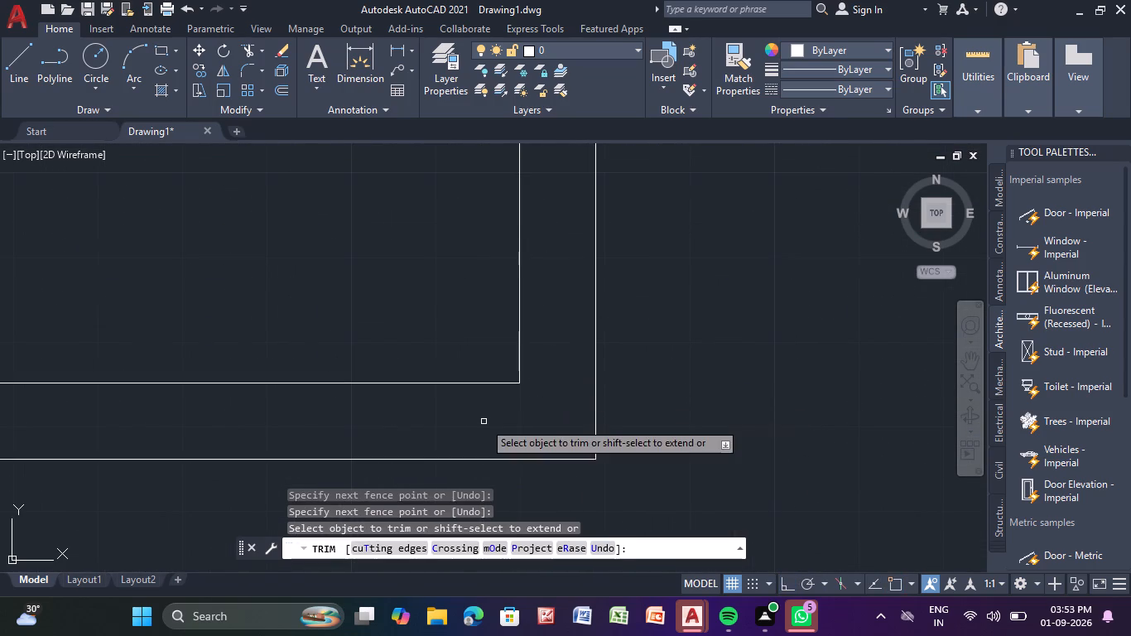
Trim the east wall's inner line between the two lines of the partition below the corridor, and finish trimming.
{"action": "scroll", "coordinate": [484, 411], "scroll_direction": "down", "scroll_amount": 5}
{"action": "middle_click_drag", "start_coordinate": [453, 287], "coordinate": [455, 369]}
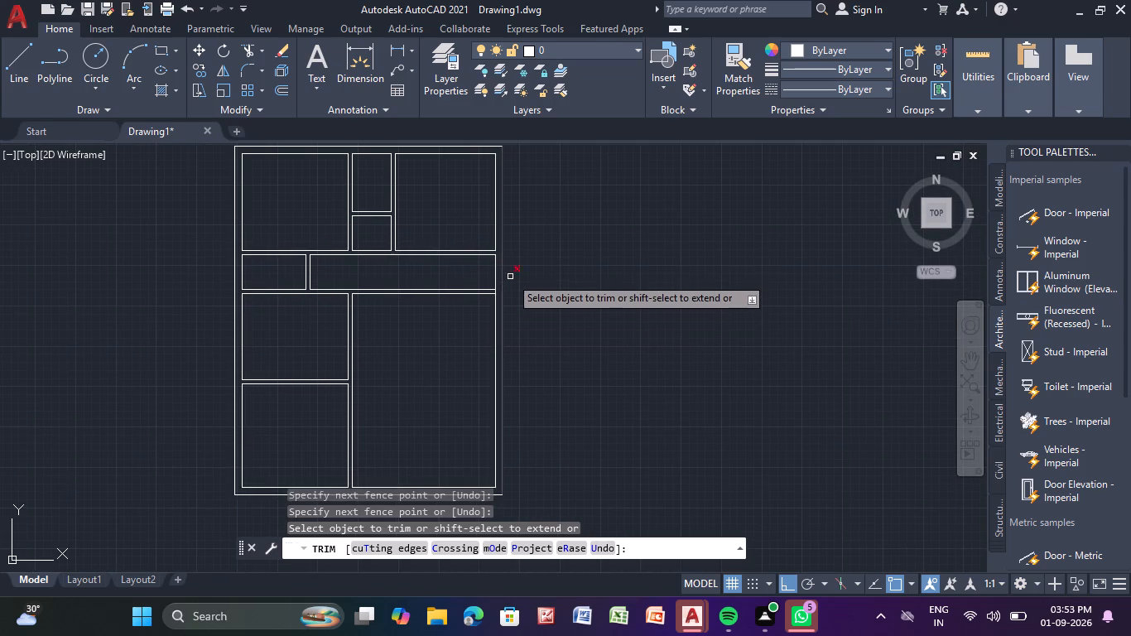
{"action": "middle_click_drag", "start_coordinate": [516, 276], "coordinate": [536, 349]}
{"action": "scroll", "coordinate": [498, 349], "scroll_direction": "up", "scroll_amount": 4}
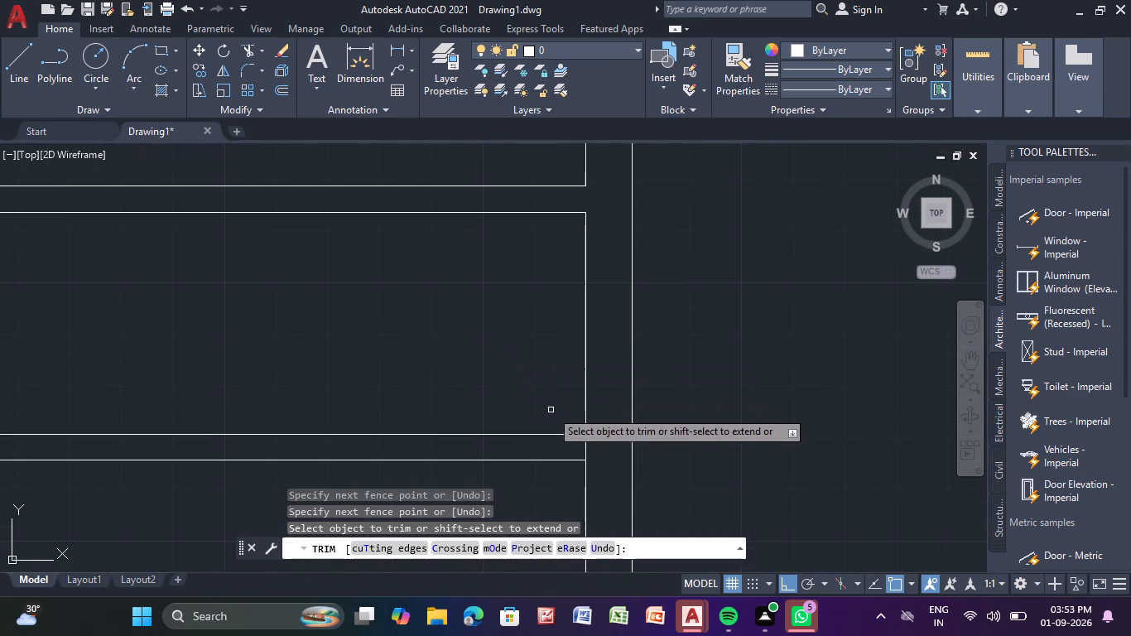
{"action": "middle_click_drag", "start_coordinate": [550, 409], "coordinate": [527, 316]}
{"action": "scroll", "coordinate": [517, 360], "scroll_direction": "up", "scroll_amount": 3}
{"action": "left_click_drag", "start_coordinate": [727, 326], "coordinate": [688, 320]}
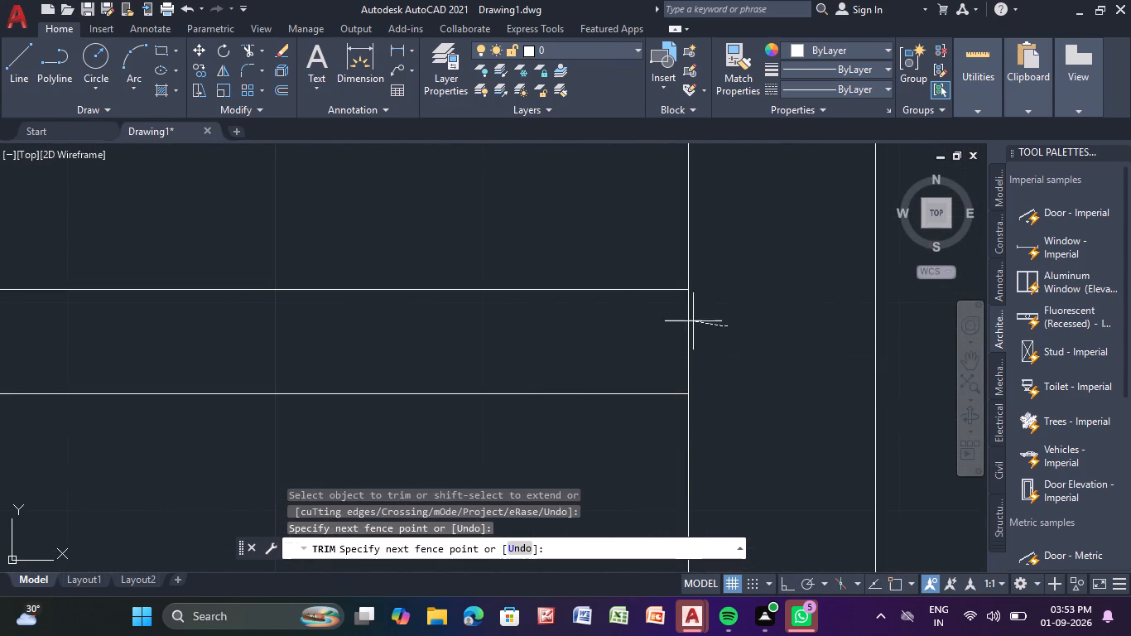
{"action": "left_click_drag", "start_coordinate": [688, 320], "coordinate": [591, 339]}
{"action": "scroll", "coordinate": [588, 336], "scroll_direction": "down", "scroll_amount": 5}
{"action": "scroll", "coordinate": [445, 392], "scroll_direction": "down", "scroll_amount": 1}
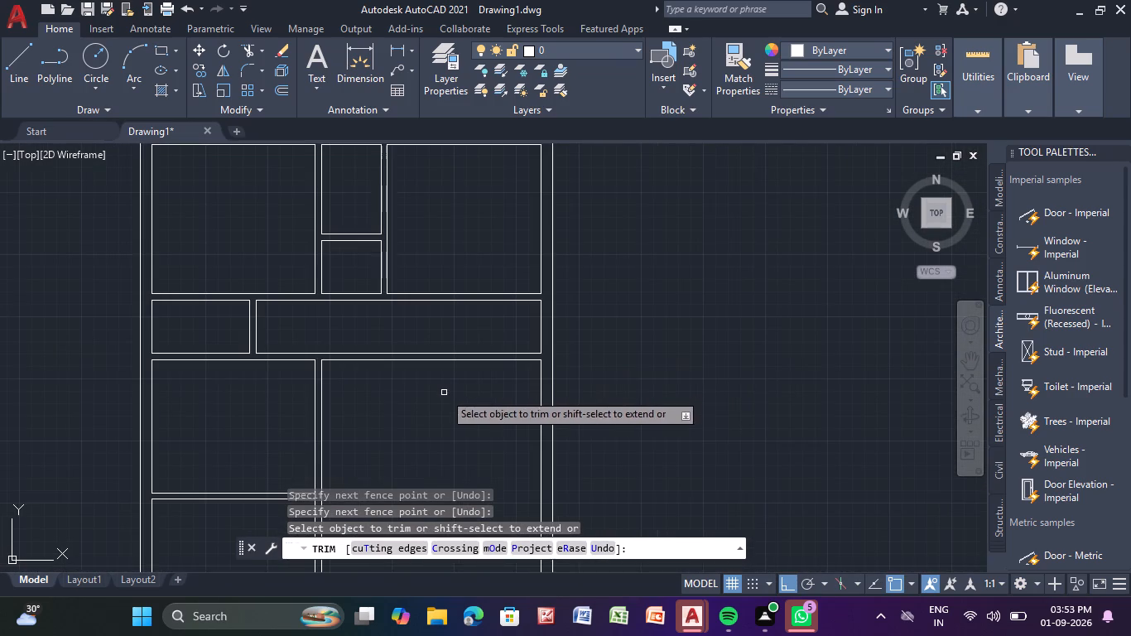
{"action": "middle_click_drag", "start_coordinate": [443, 393], "coordinate": [578, 444]}
{"action": "scroll", "coordinate": [578, 444], "scroll_direction": "down", "scroll_amount": 1}
{"action": "middle_click_drag", "start_coordinate": [598, 401], "coordinate": [615, 361]}
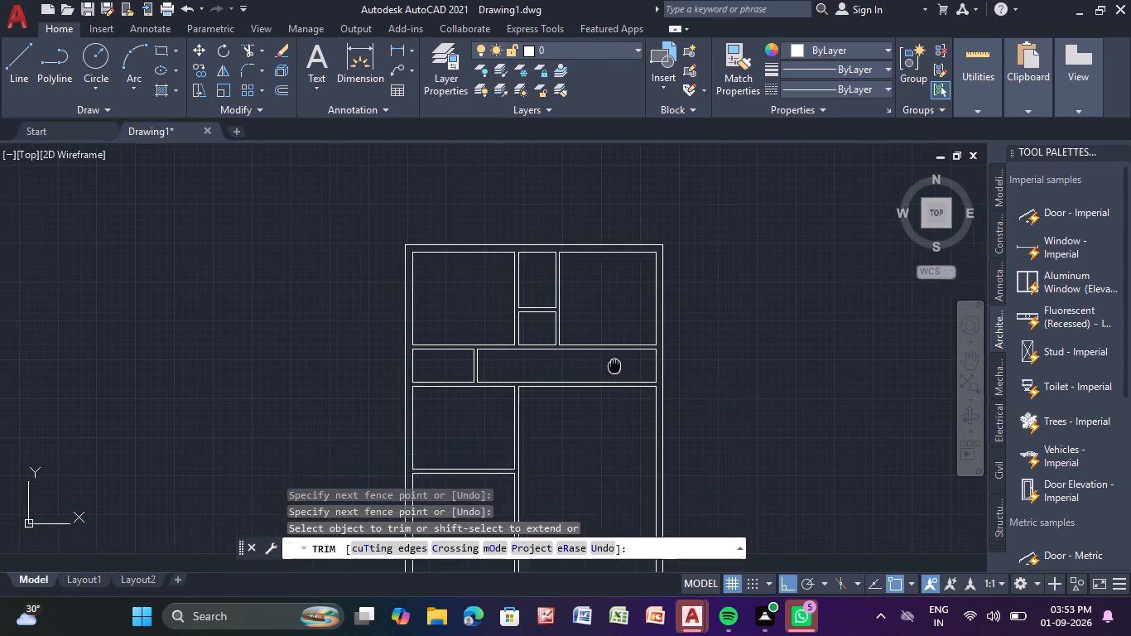
{"action": "middle_click_drag", "start_coordinate": [615, 361], "coordinate": [629, 316]}
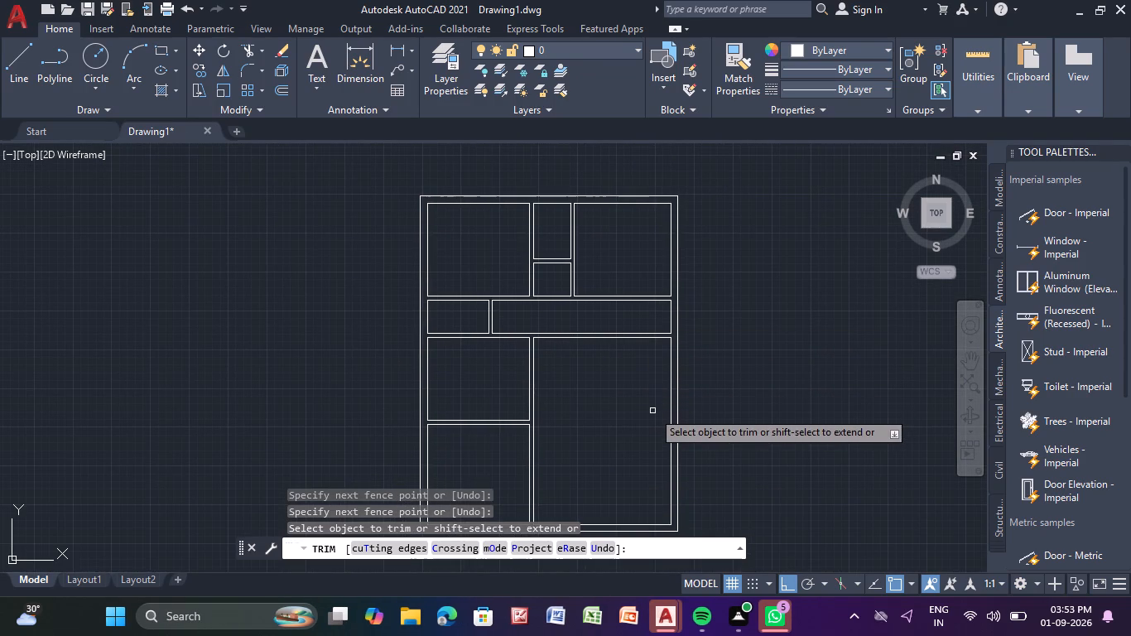
{"action": "key", "text": "Escape"}
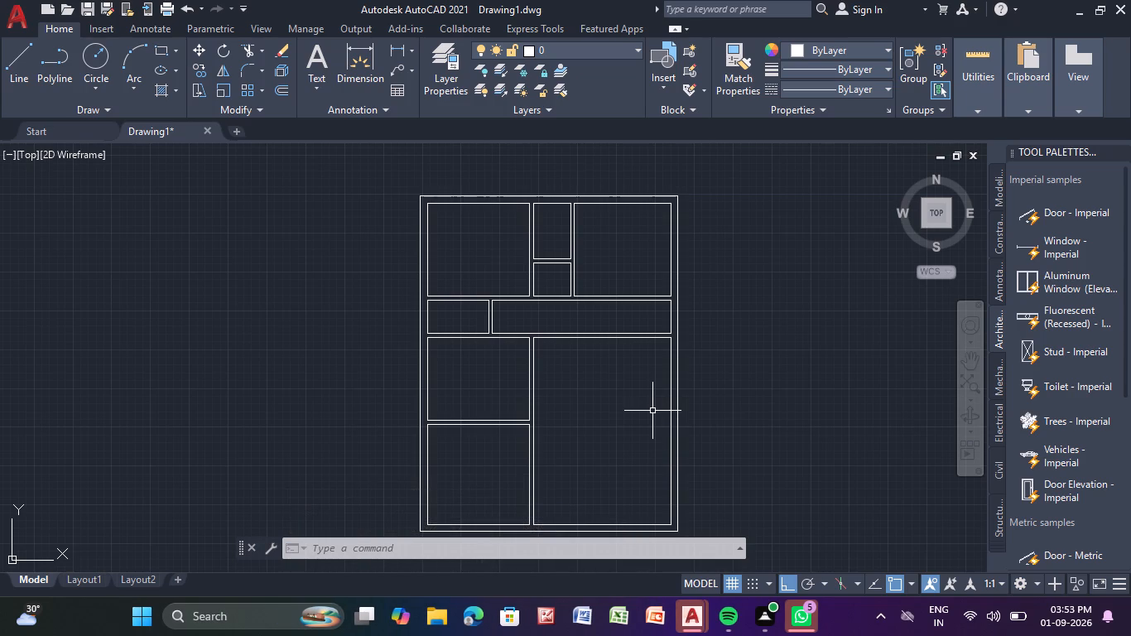
Draw an outline from the outer southwest corner: 6'-0" south, east to align with the central partition's east line, and north to the wall.
{"action": "middle_click_drag", "start_coordinate": [575, 395], "coordinate": [569, 327]}
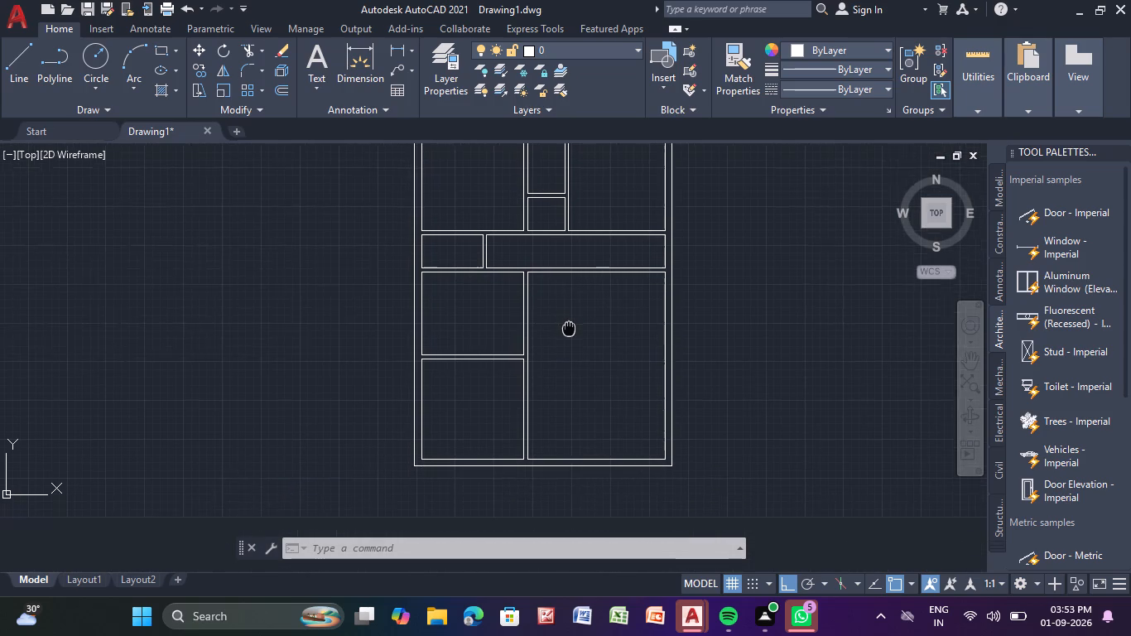
{"action": "middle_click_drag", "start_coordinate": [569, 327], "coordinate": [564, 322]}
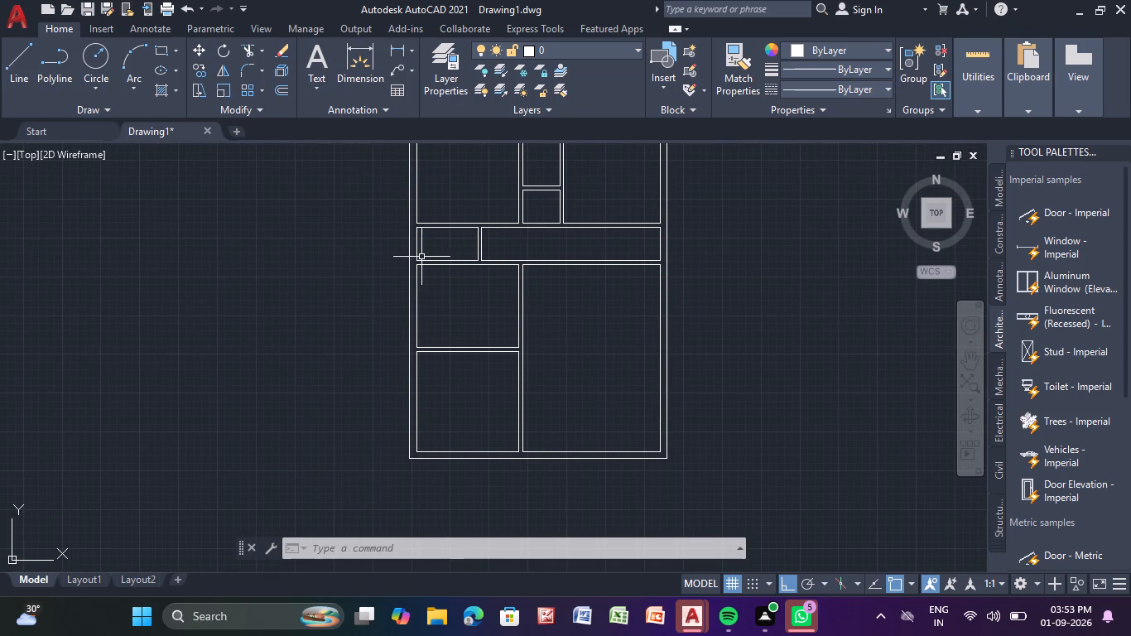
{"action": "left_click", "coordinate": [17, 66]}
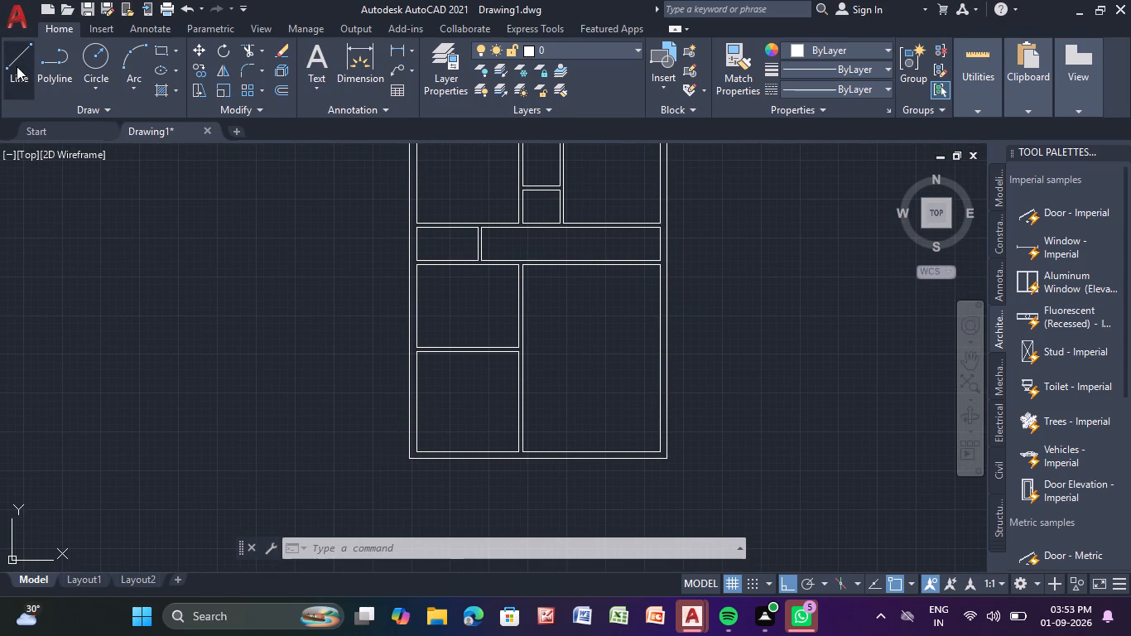
{"action": "middle_click_drag", "start_coordinate": [205, 403], "coordinate": [256, 302]}
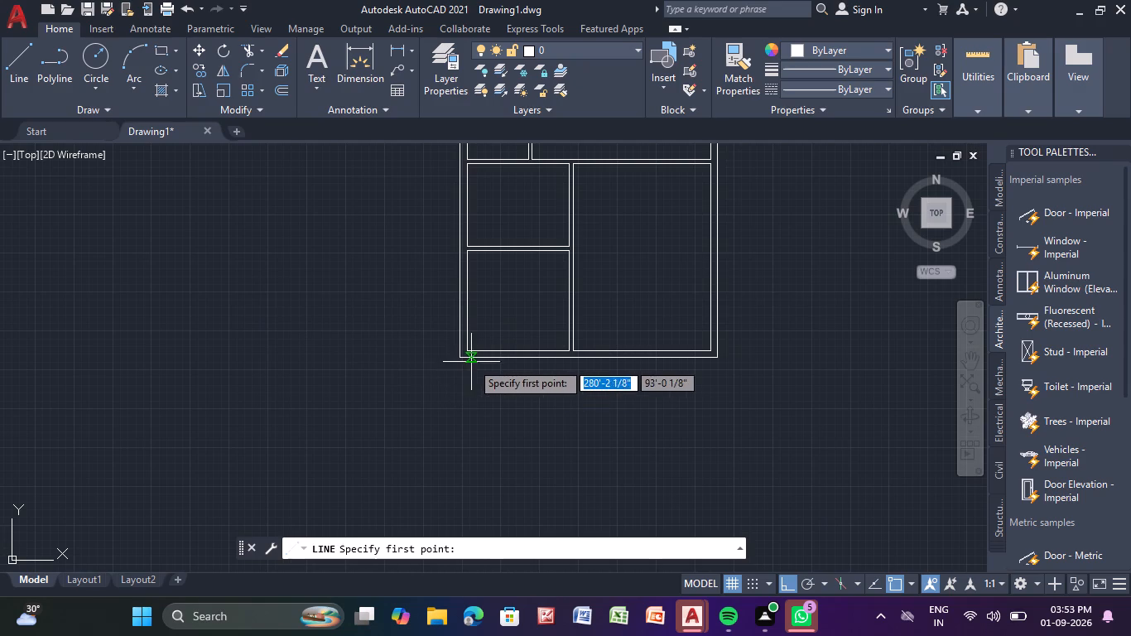
{"action": "left_click_drag", "start_coordinate": [464, 359], "coordinate": [459, 382]}
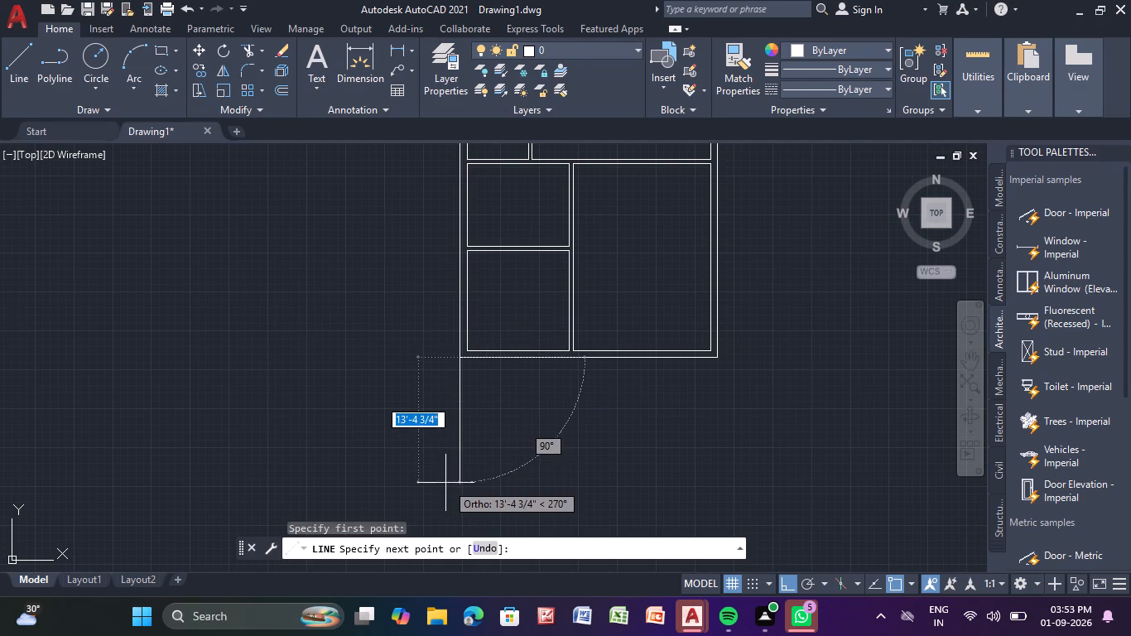
{"action": "key", "text": "6"}
{"action": "type", "text": "'-0"}
{"action": "key", "text": "shift+quotedbl"}
{"action": "key", "text": "Return"}
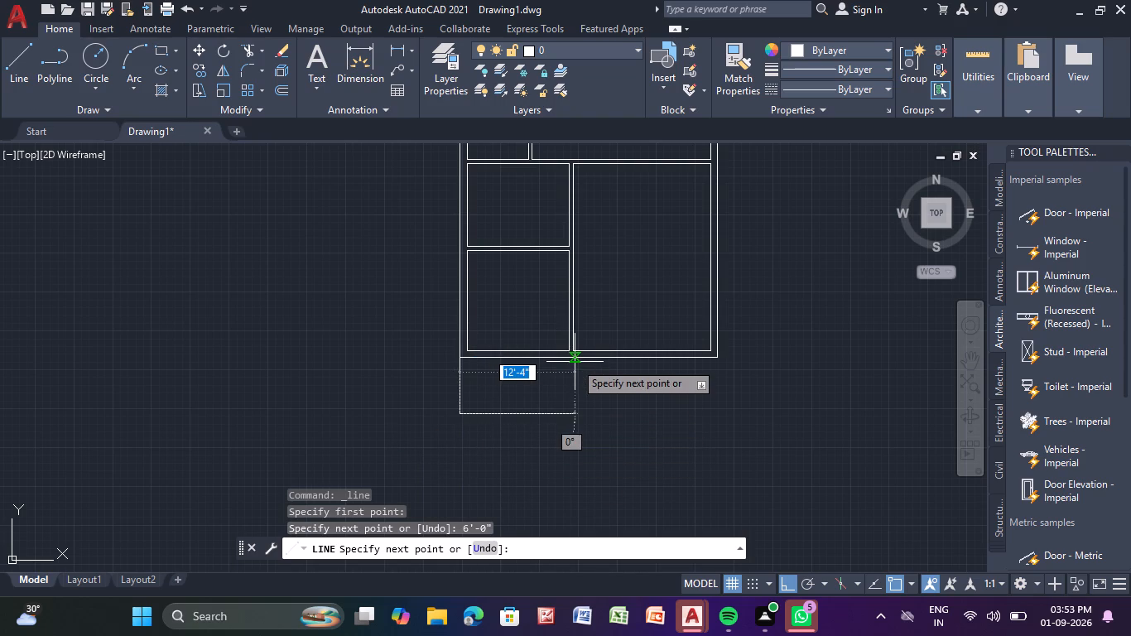
{"action": "scroll", "coordinate": [575, 362], "scroll_direction": "up", "scroll_amount": 2}
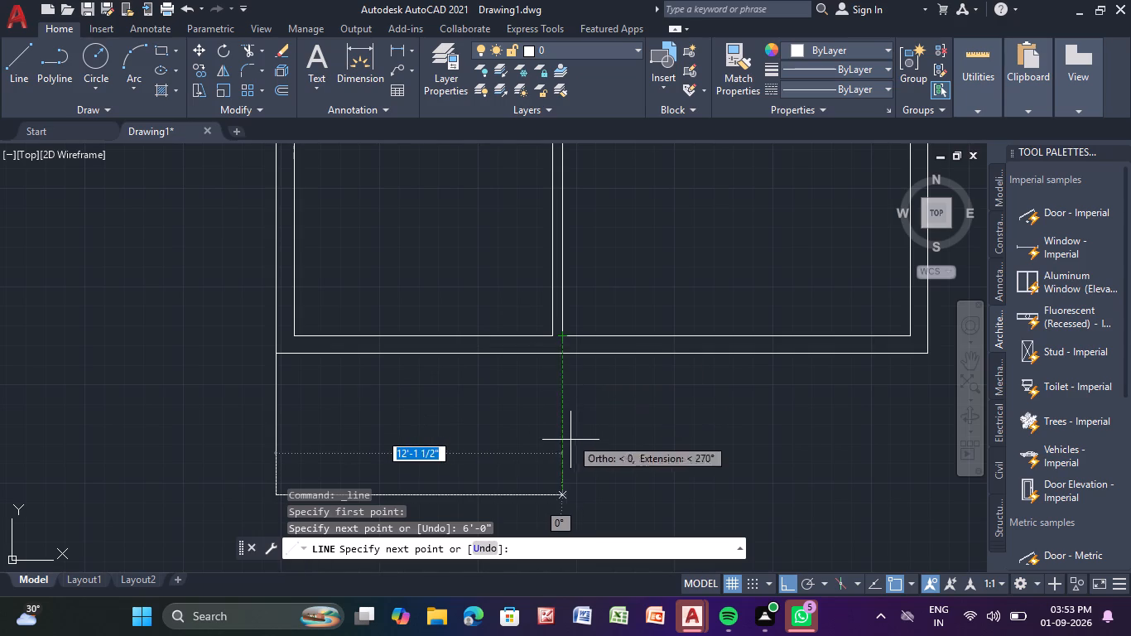
{"action": "left_click", "coordinate": [564, 494]}
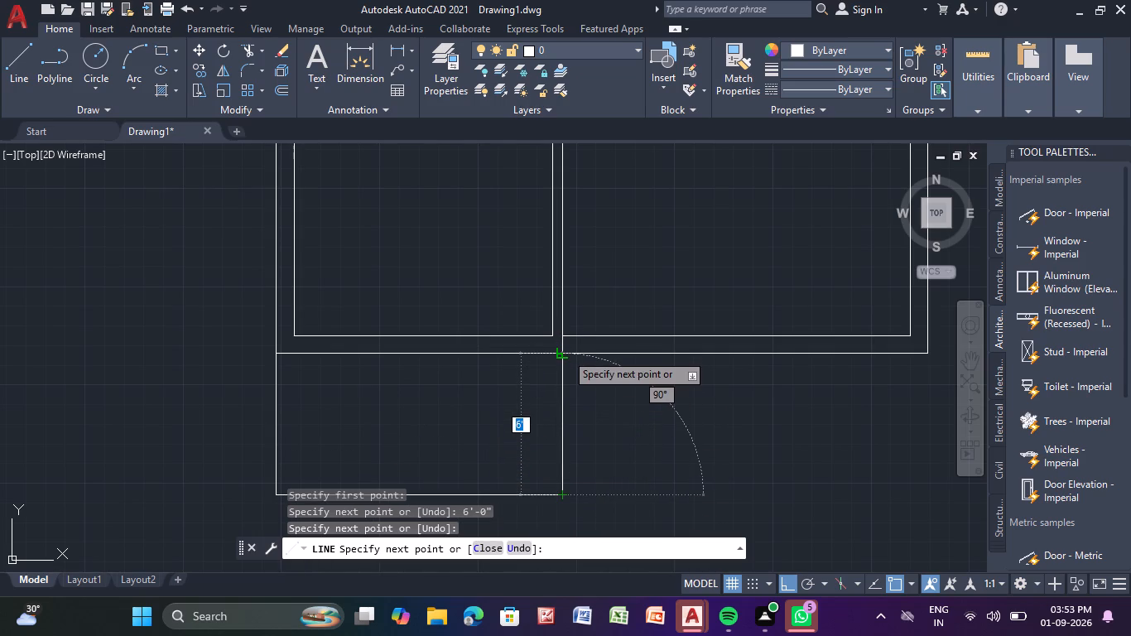
{"action": "left_click", "coordinate": [566, 349]}
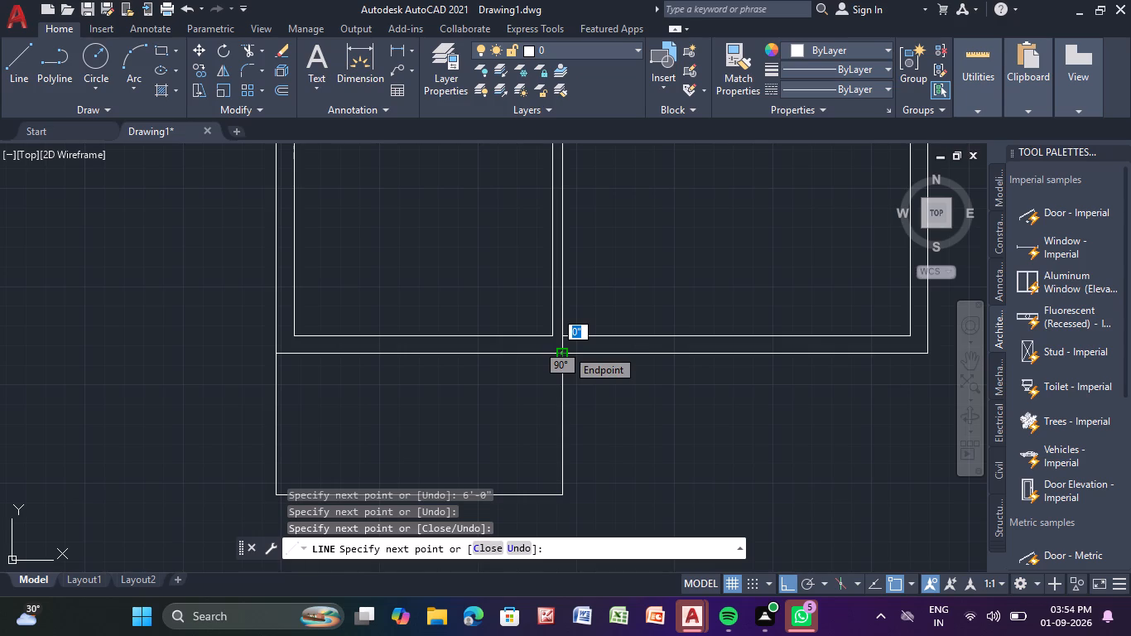
{"action": "key", "text": "Escape"}
Offset the east line of the new outline below the south wall 1' to the west.
{"action": "left_click", "coordinate": [277, 81]}
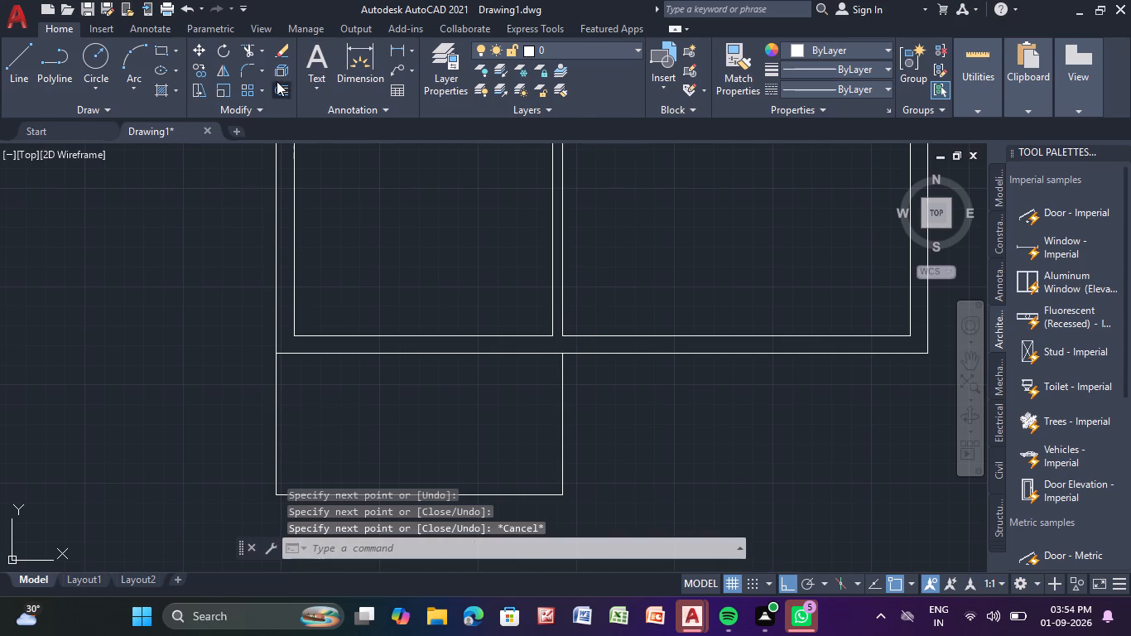
{"action": "middle_click_drag", "start_coordinate": [373, 271], "coordinate": [377, 191]}
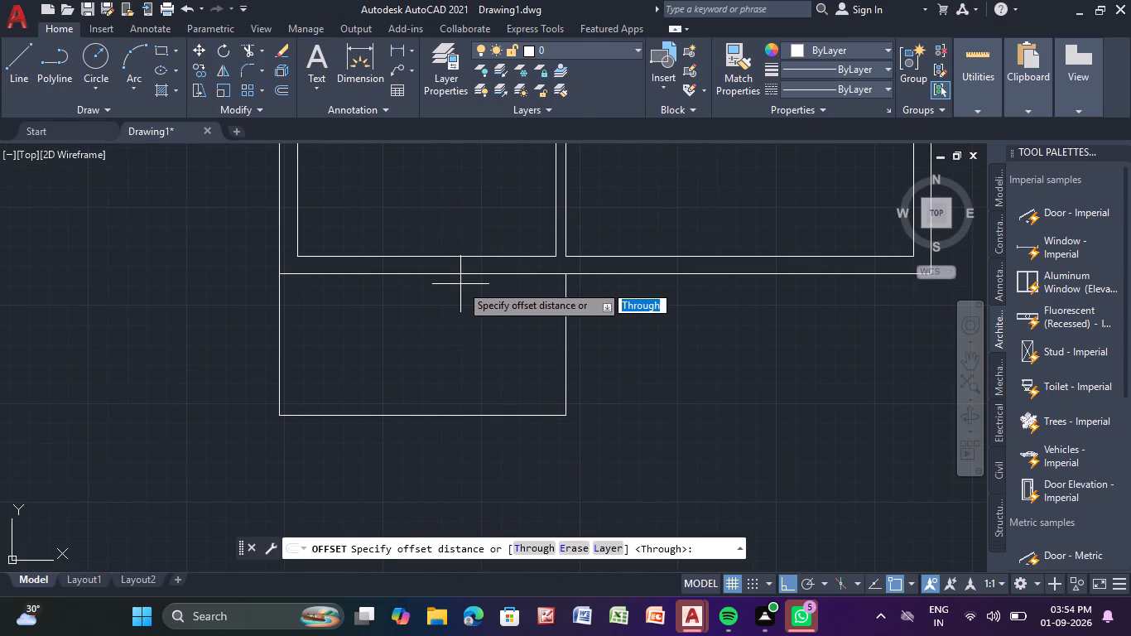
{"action": "key", "text": "Return"}
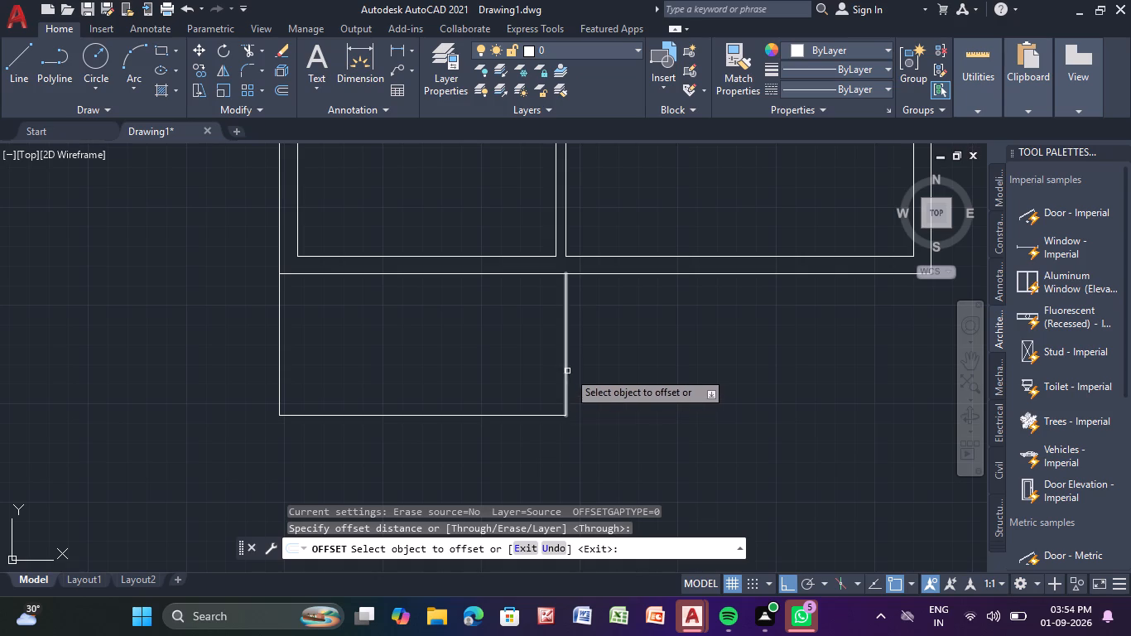
{"action": "left_click", "coordinate": [566, 368]}
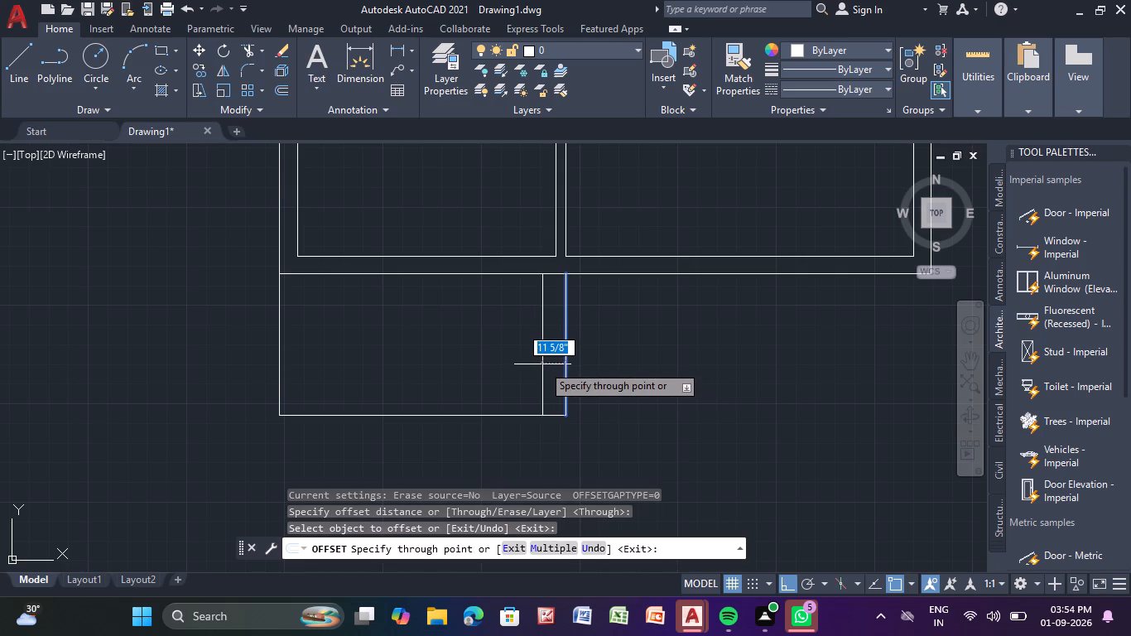
{"action": "key", "text": "1"}
{"action": "key", "text": "apostrophe"}
{"action": "key", "text": "Return"}
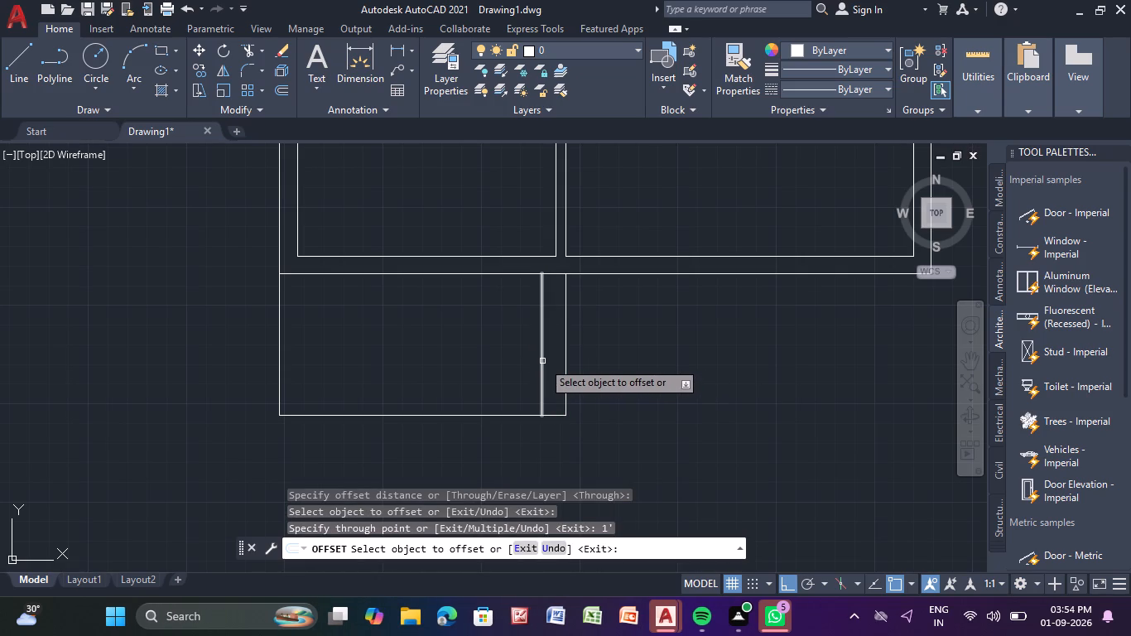
Offset the new vertical line in the south extension another 1' to the west, and end the offsetting.
{"action": "left_click", "coordinate": [543, 361]}
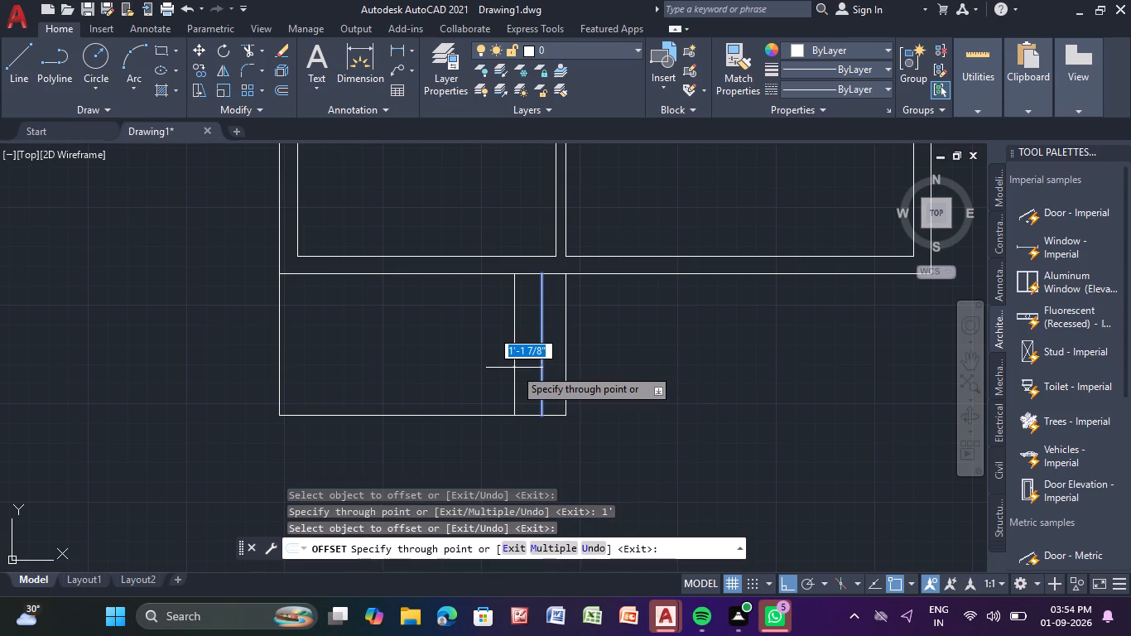
{"action": "type", "text": "1'"}
{"action": "key", "text": "Return"}
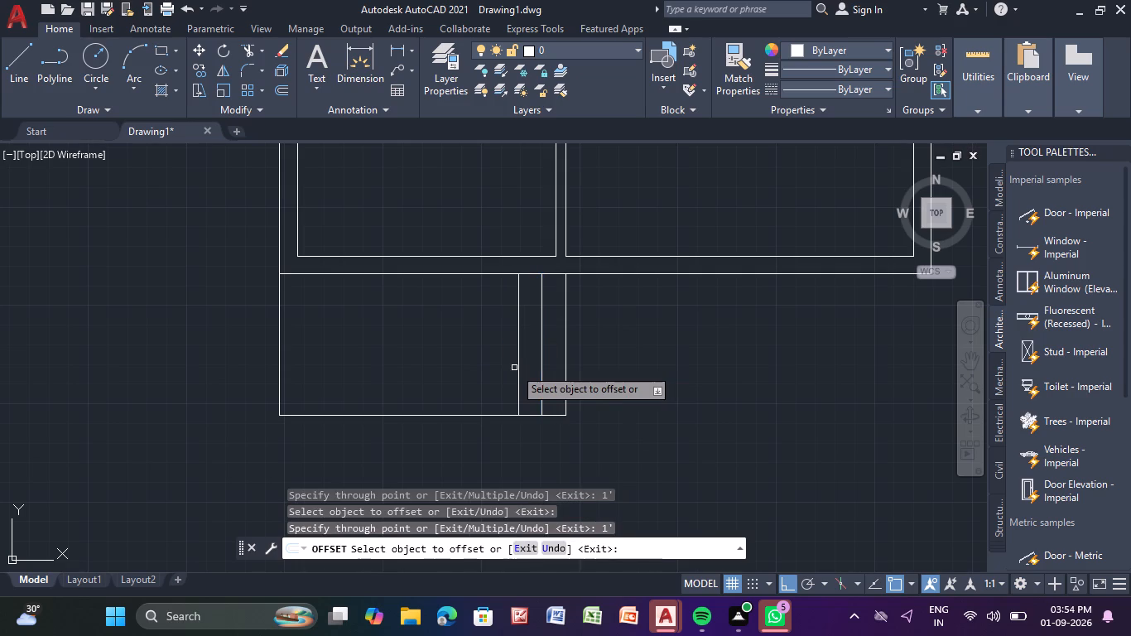
{"action": "left_click", "coordinate": [517, 368]}
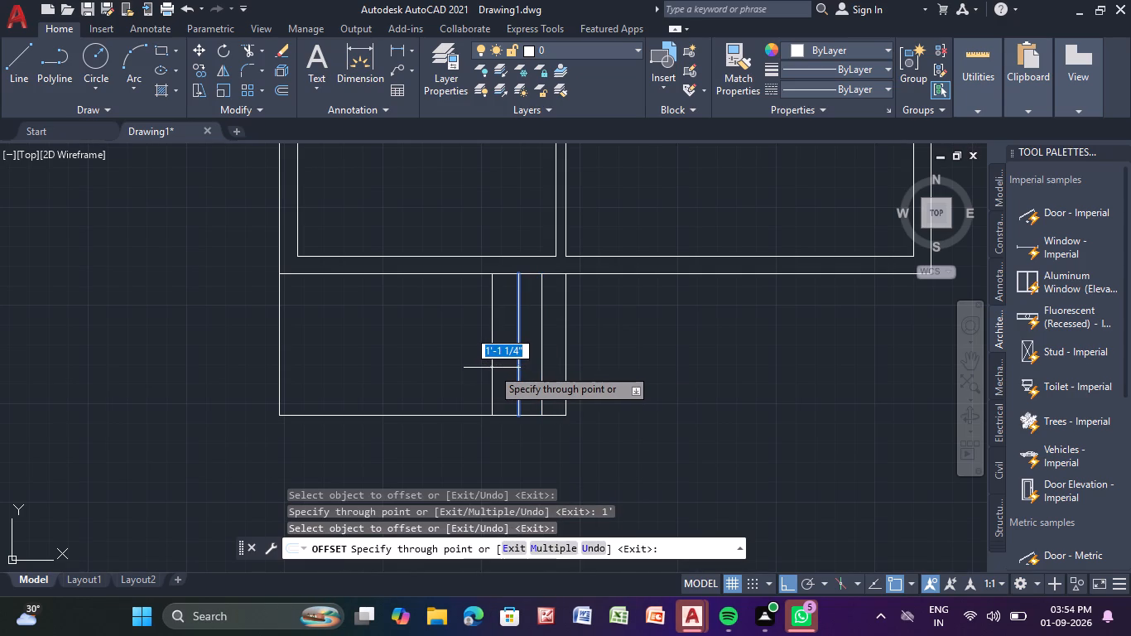
{"action": "key", "text": "Return"}
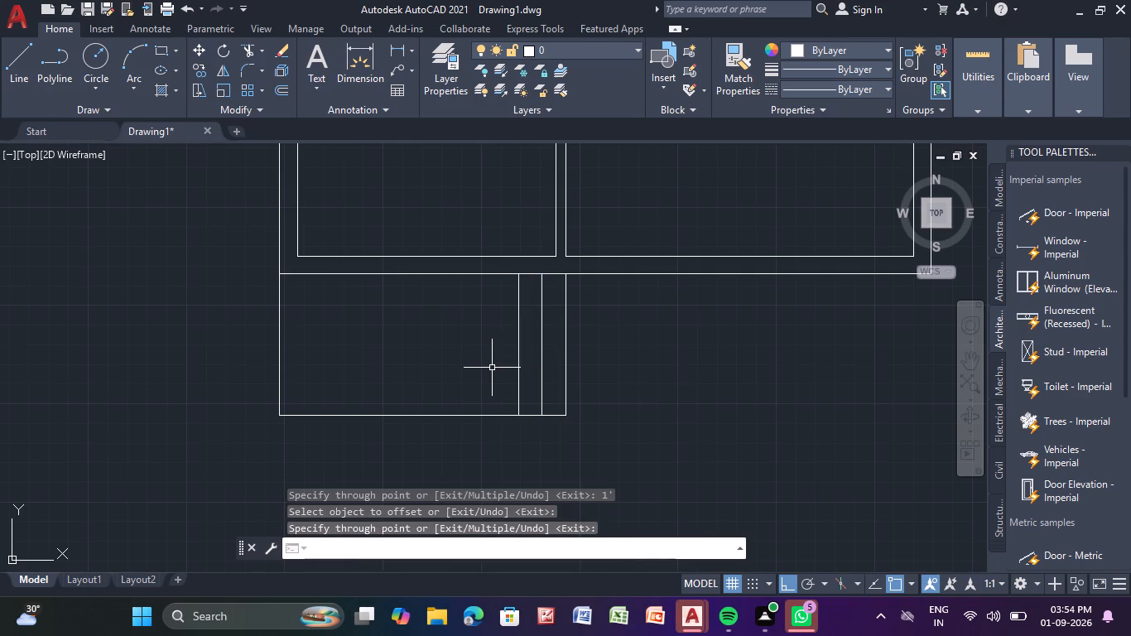
{"action": "key", "text": "Escape"}
{"action": "key", "text": "Escape"}
{"action": "key", "text": "Escape"}
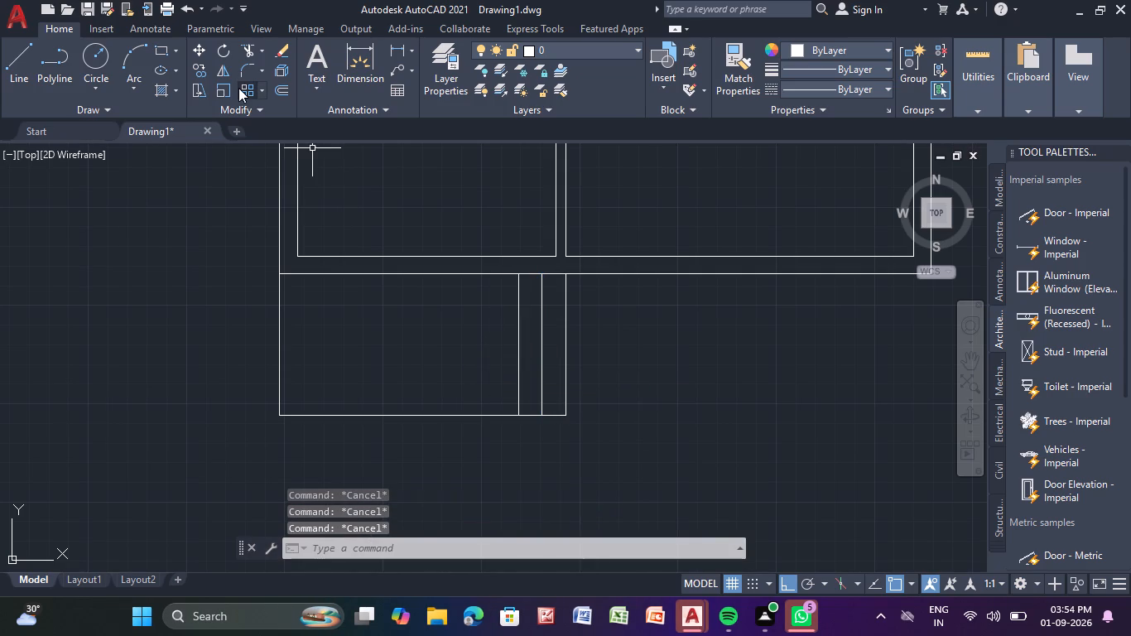
{"action": "key", "text": "Escape"}
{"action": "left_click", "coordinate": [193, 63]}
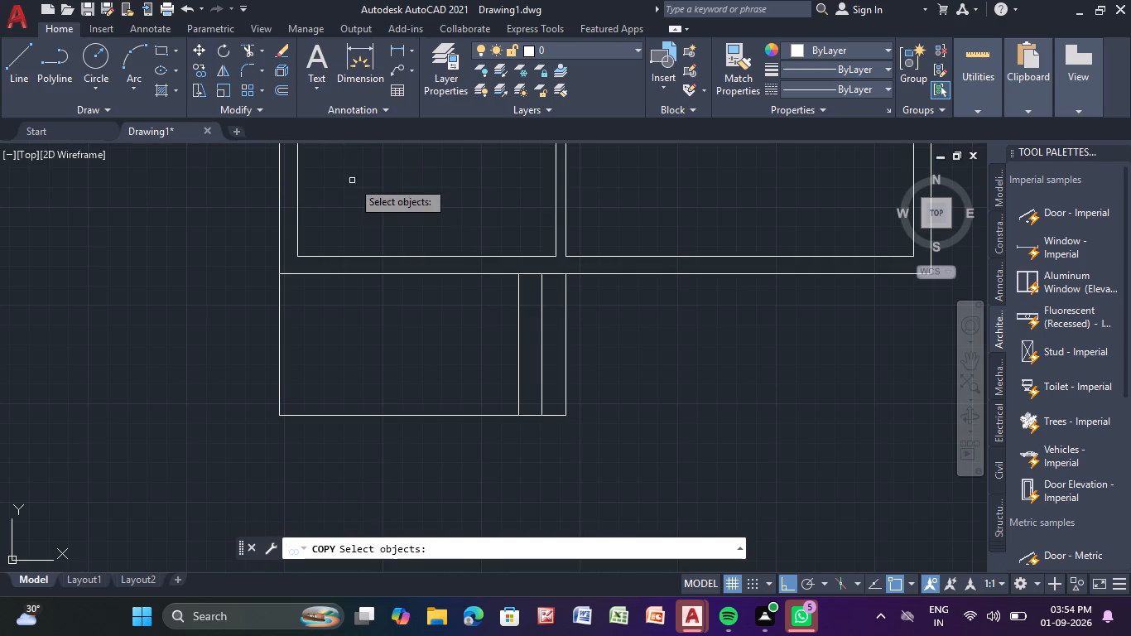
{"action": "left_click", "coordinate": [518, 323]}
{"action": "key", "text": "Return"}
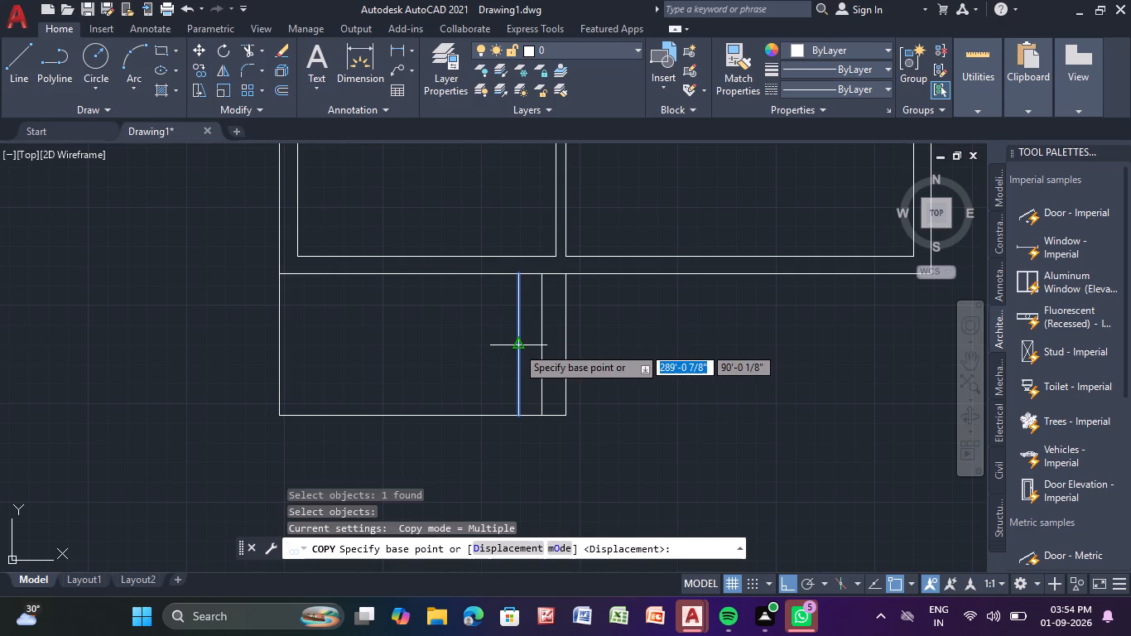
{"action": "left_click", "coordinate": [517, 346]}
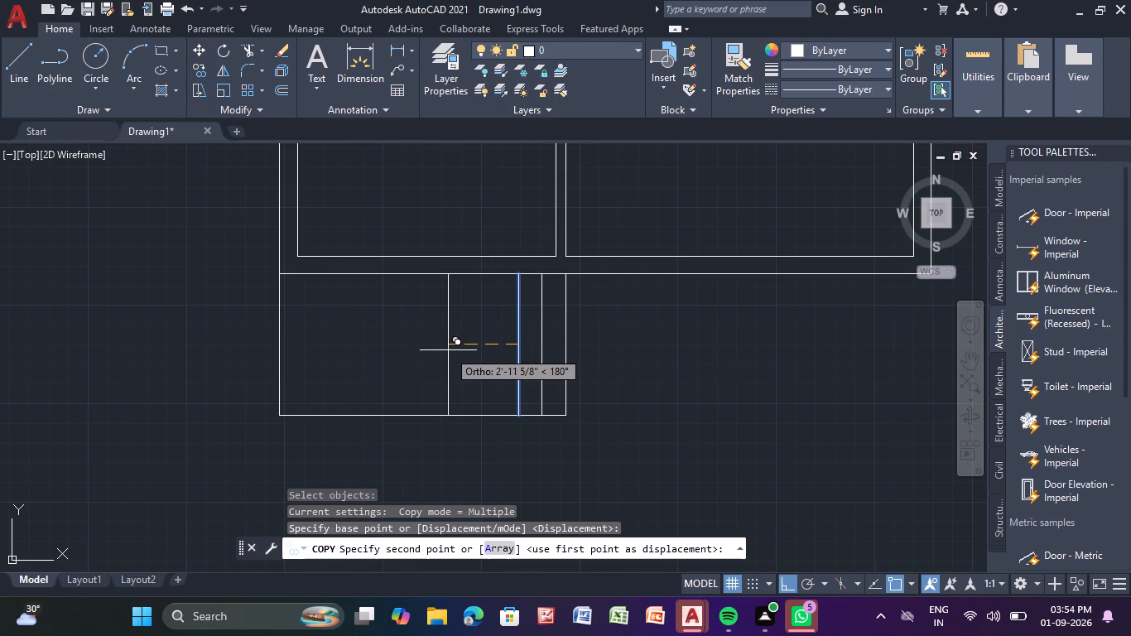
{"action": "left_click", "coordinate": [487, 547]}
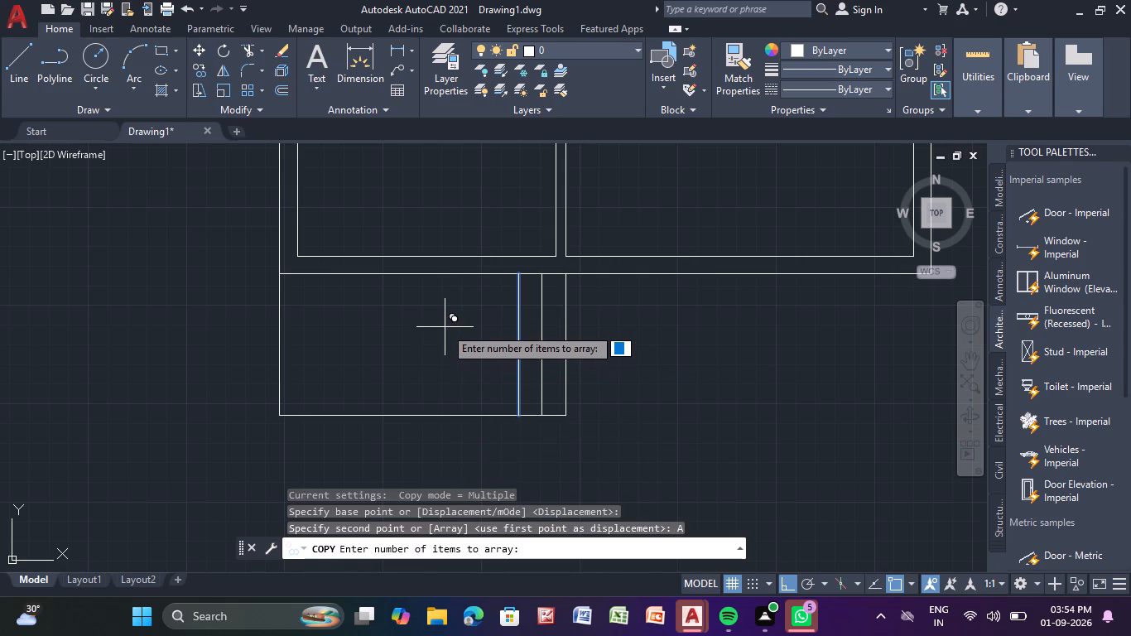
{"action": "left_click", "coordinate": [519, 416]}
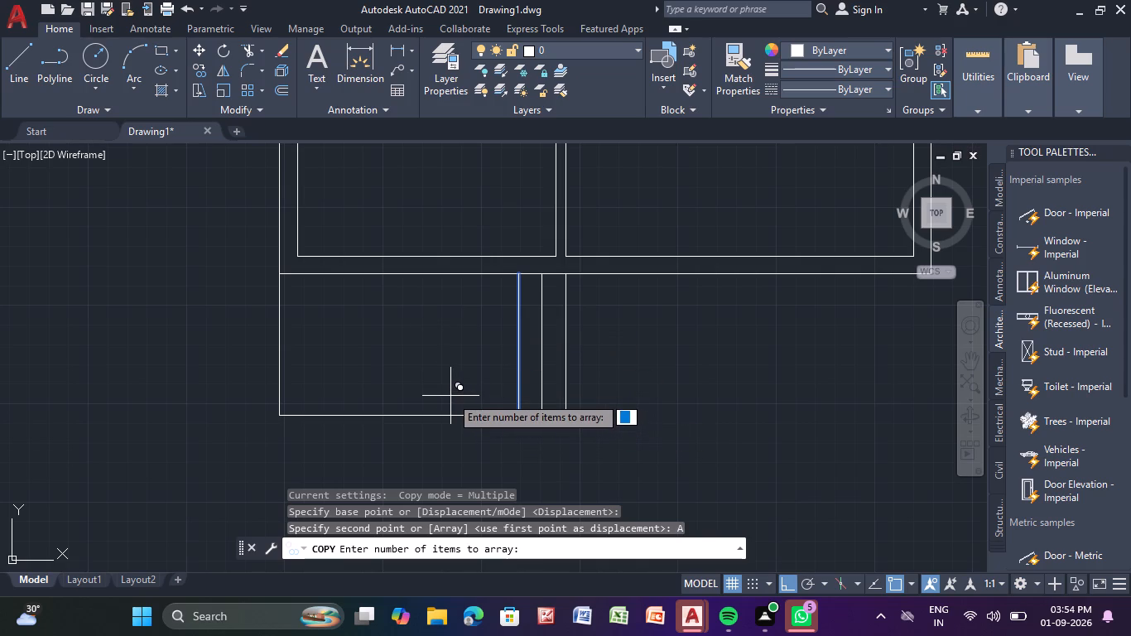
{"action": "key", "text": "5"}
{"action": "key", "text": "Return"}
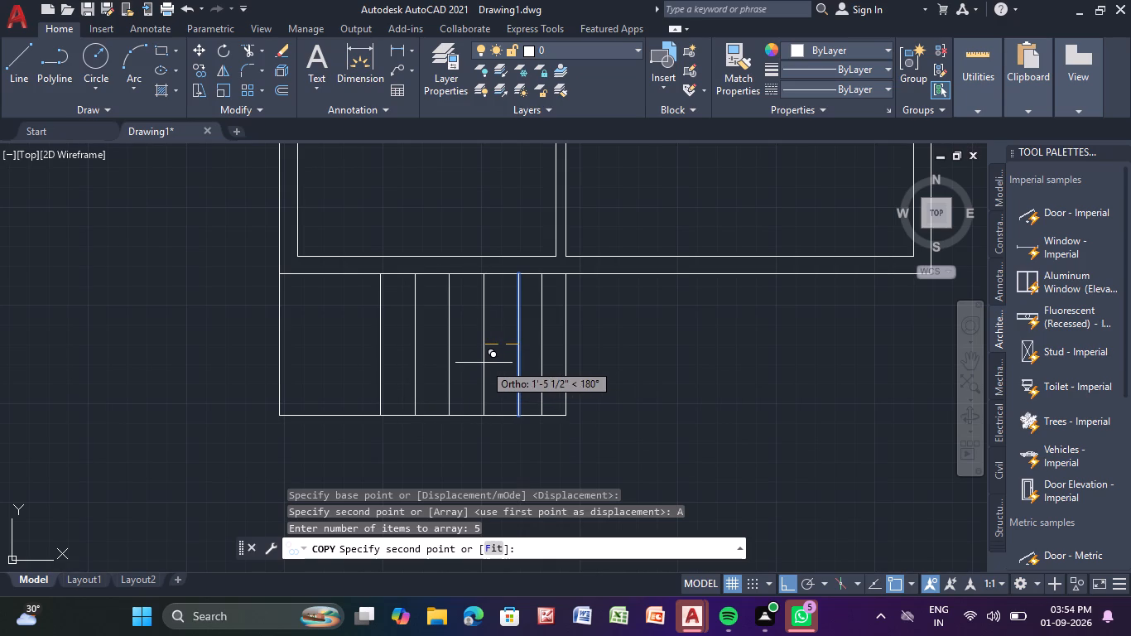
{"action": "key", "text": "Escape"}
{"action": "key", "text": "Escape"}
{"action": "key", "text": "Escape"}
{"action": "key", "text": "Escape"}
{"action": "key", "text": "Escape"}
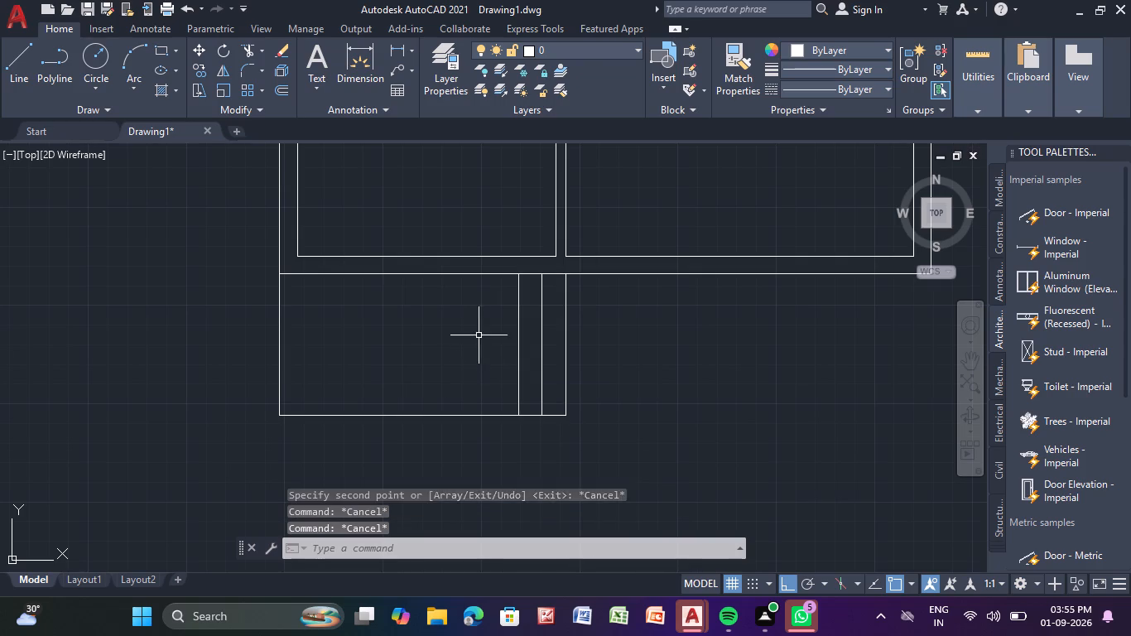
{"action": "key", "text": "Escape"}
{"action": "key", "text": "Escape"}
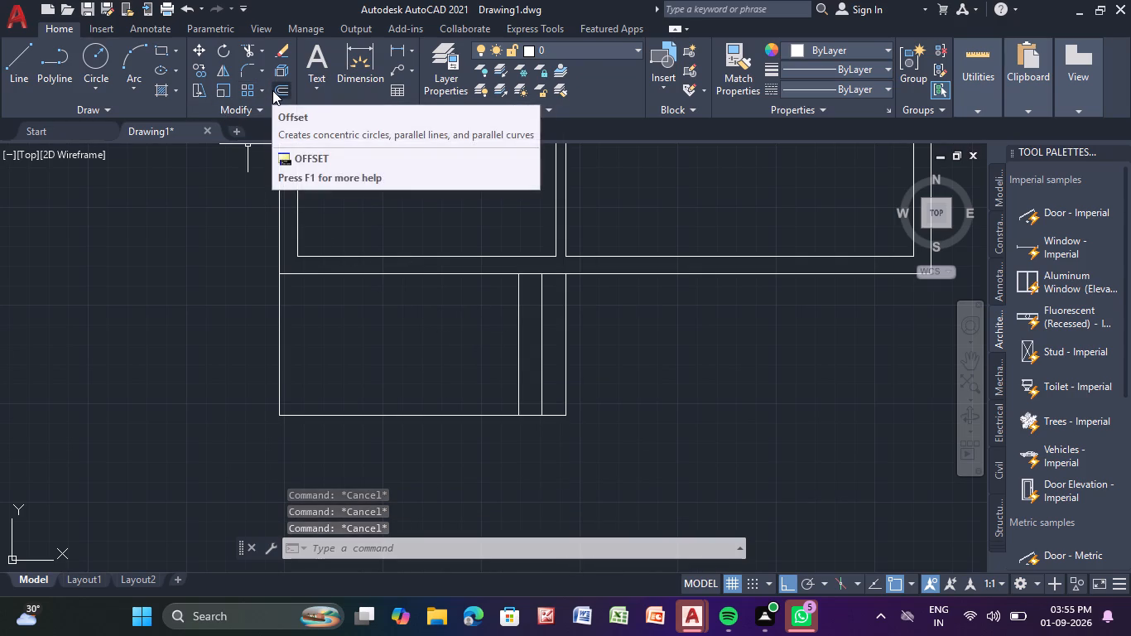
Add three more vertical lines in the south extension, offsetting each newest line 1' to the west.
{"action": "left_click", "coordinate": [272, 90]}
{"action": "key", "text": "Return"}
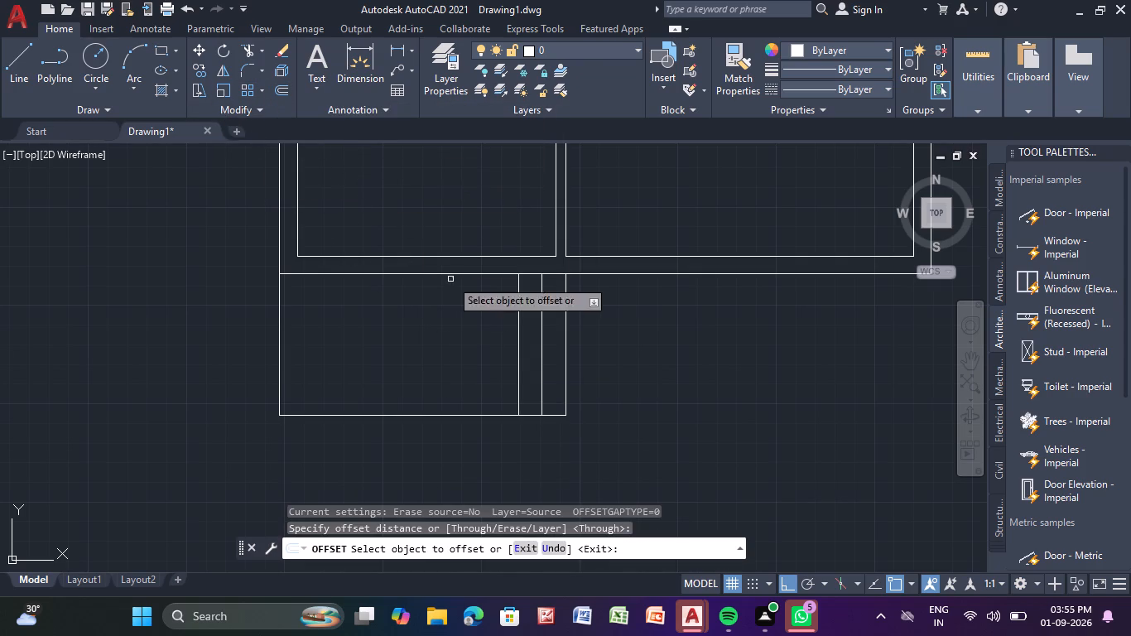
{"action": "left_click", "coordinate": [518, 320]}
{"action": "type", "text": "1'"}
{"action": "key", "text": "Return"}
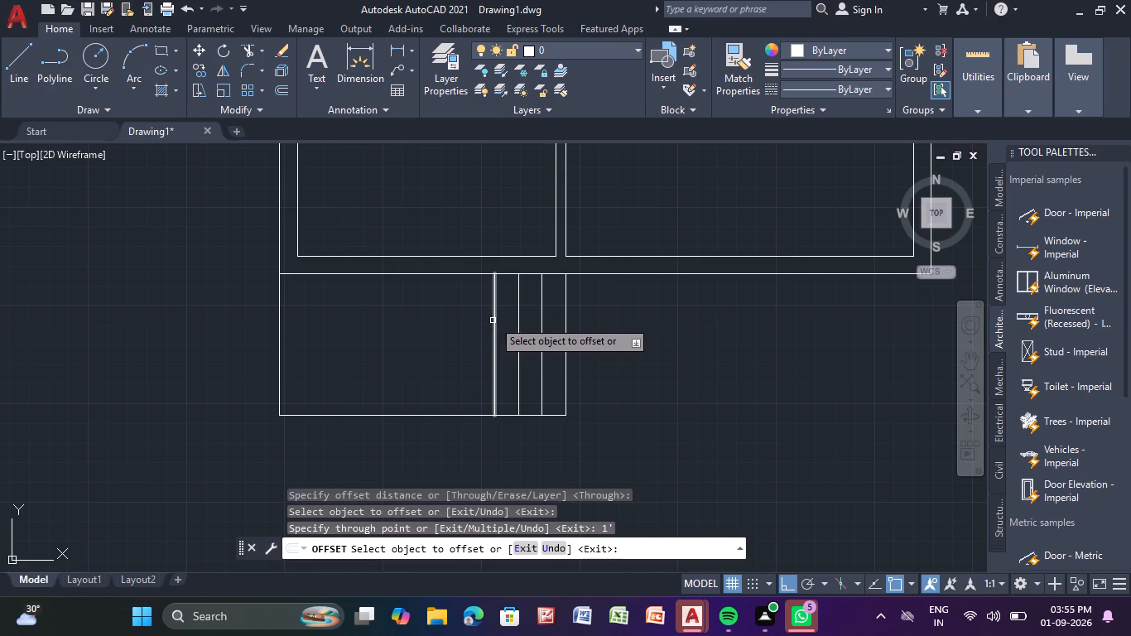
{"action": "left_click", "coordinate": [493, 320]}
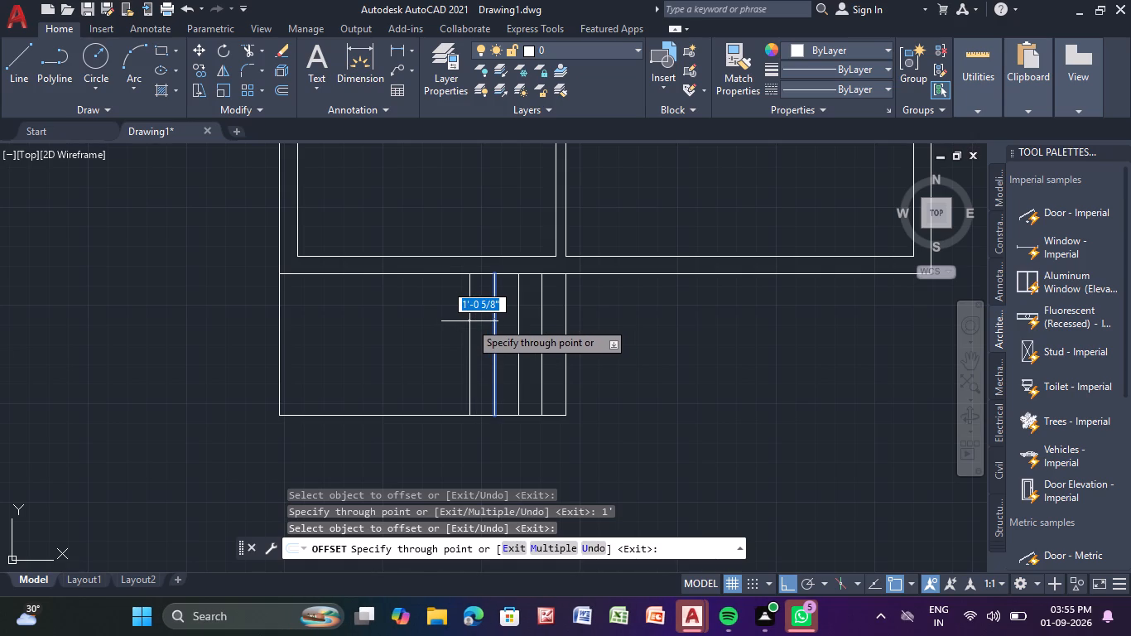
{"action": "type", "text": "1'"}
{"action": "key", "text": "Return"}
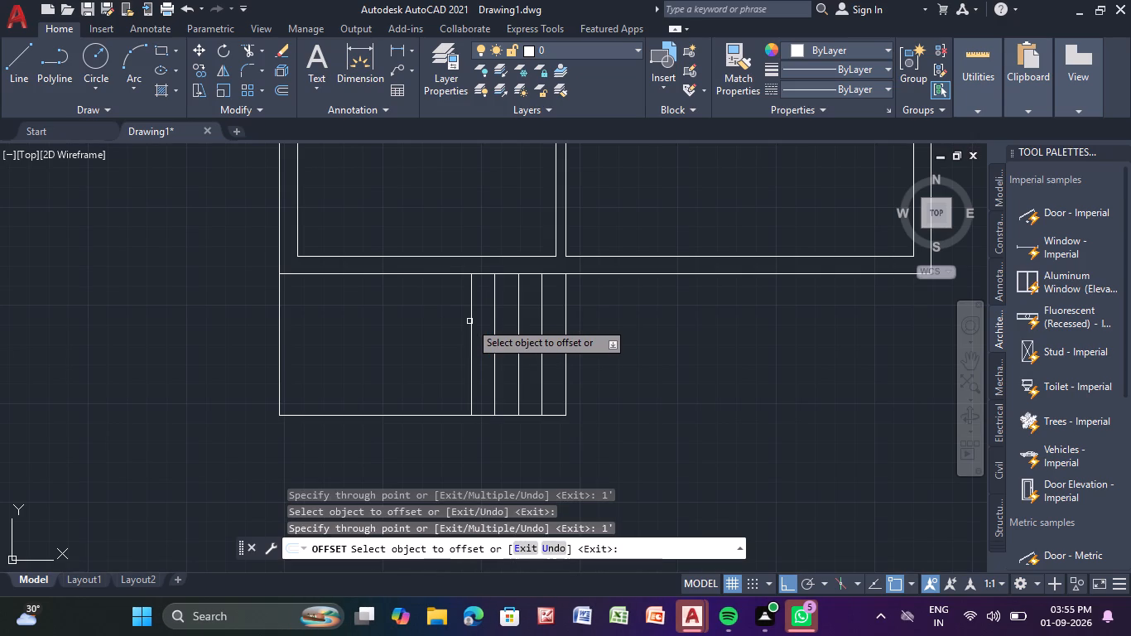
{"action": "left_click", "coordinate": [472, 315]}
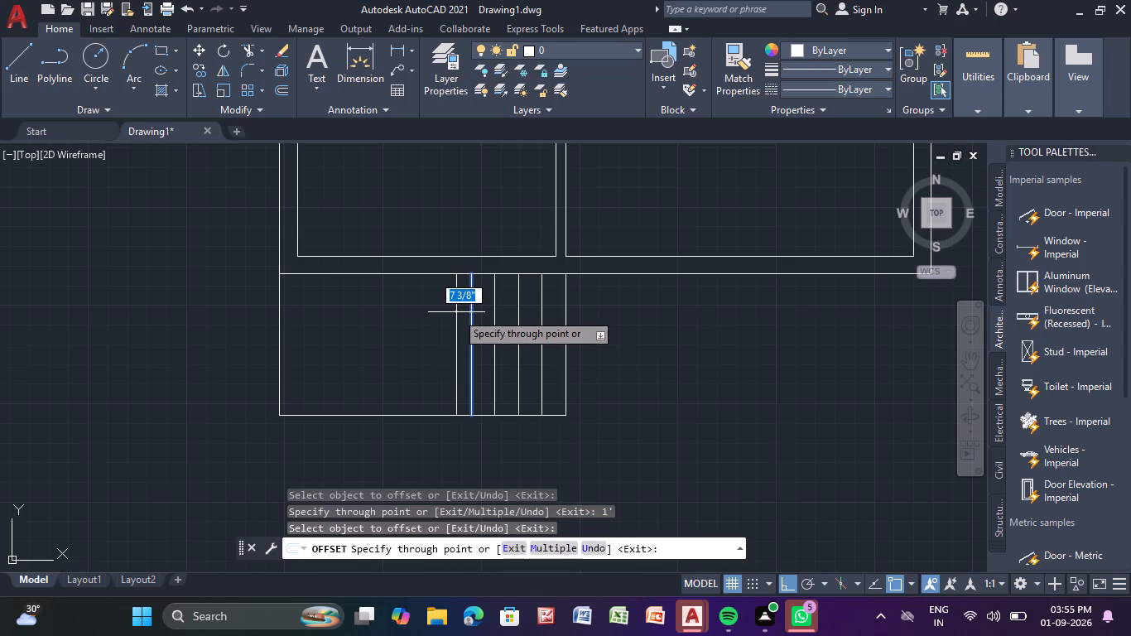
{"action": "type", "text": "1'"}
{"action": "key", "text": "Return"}
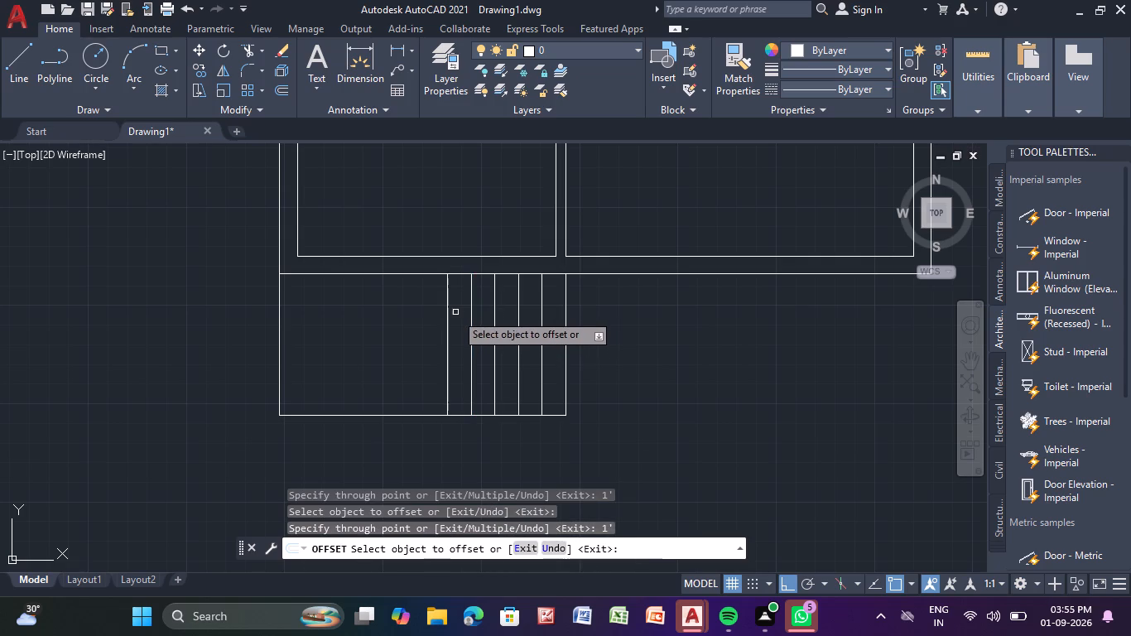
Continue the south extension's subdivision with three further vertical lines, each offset 1' west of the previous one.
{"action": "left_click", "coordinate": [446, 325]}
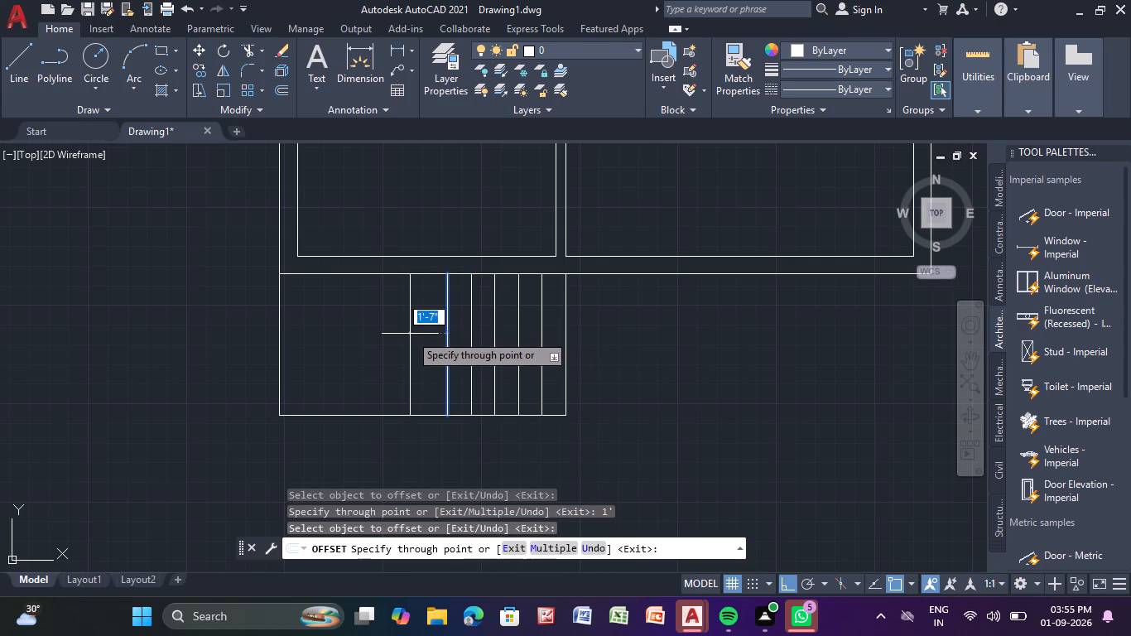
{"action": "type", "text": "1'"}
{"action": "key", "text": "Return"}
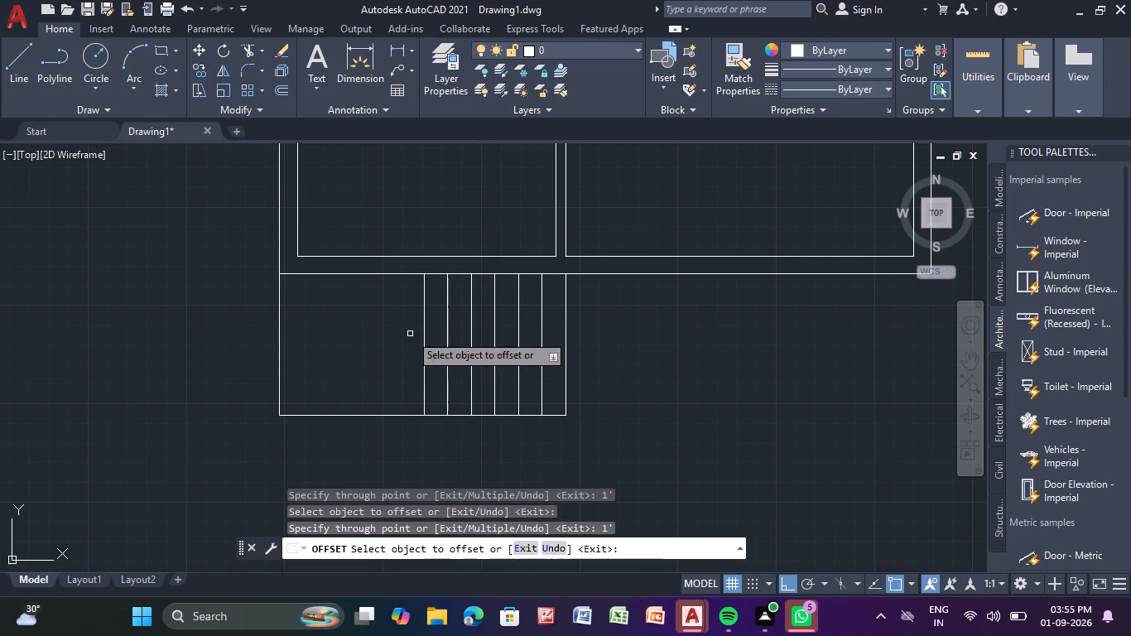
{"action": "left_click", "coordinate": [425, 319]}
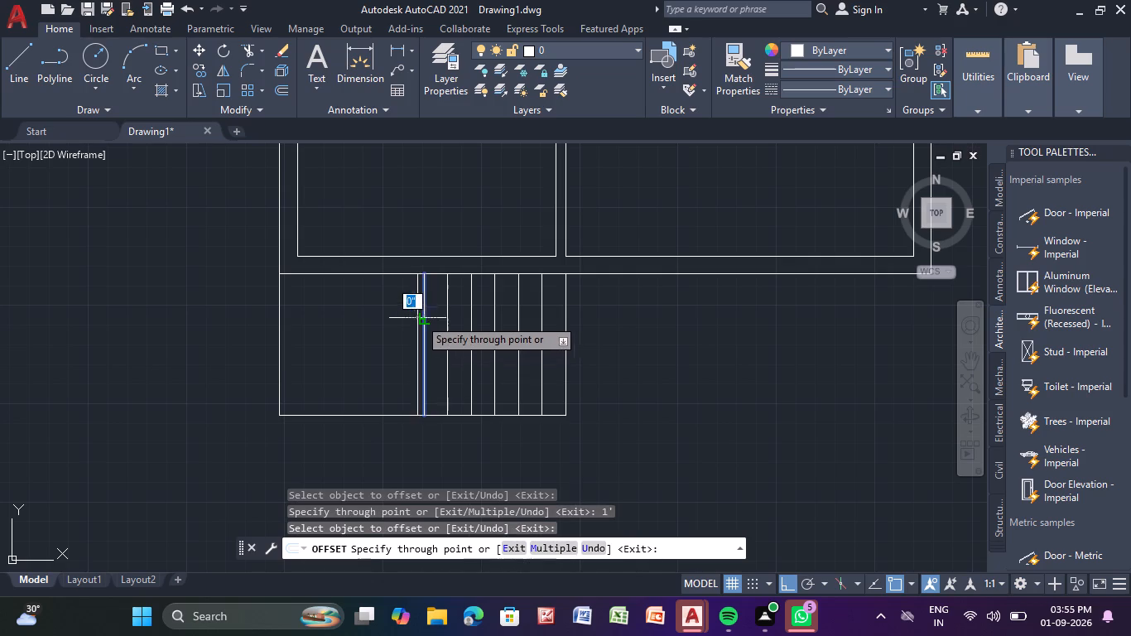
{"action": "type", "text": "1'"}
{"action": "key", "text": "Return"}
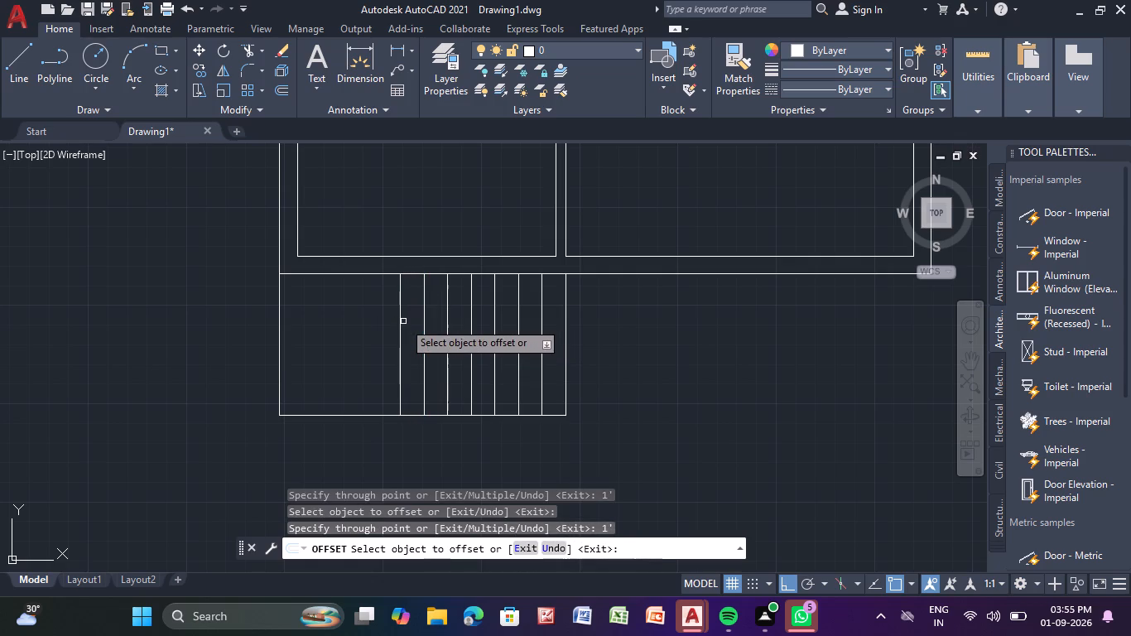
{"action": "left_click", "coordinate": [398, 319]}
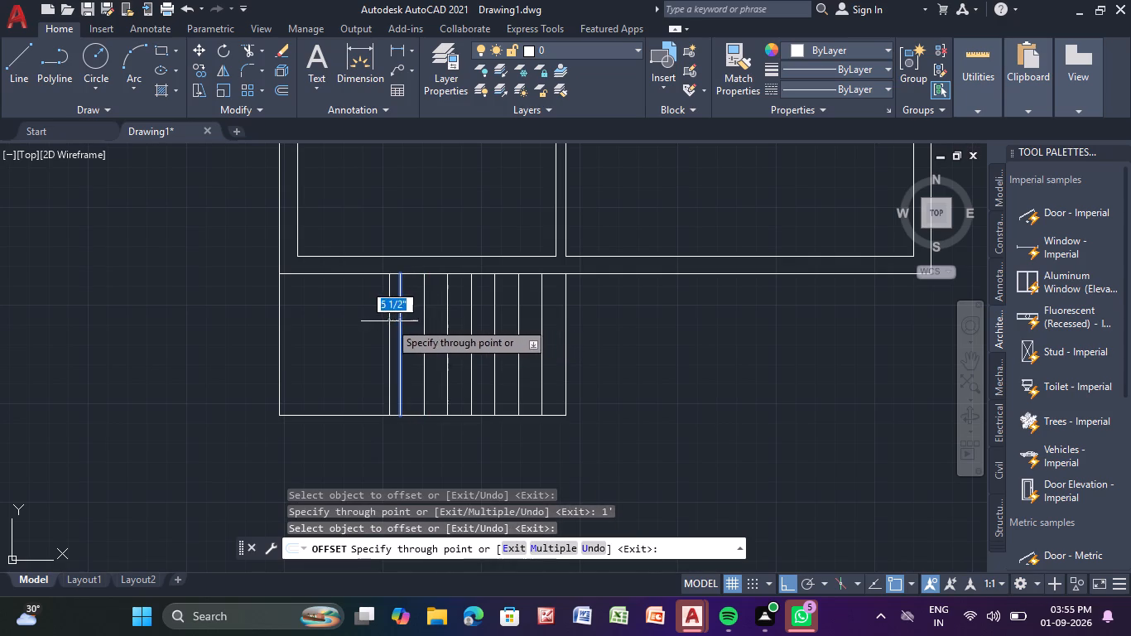
{"action": "type", "text": "1'"}
{"action": "key", "text": "Return"}
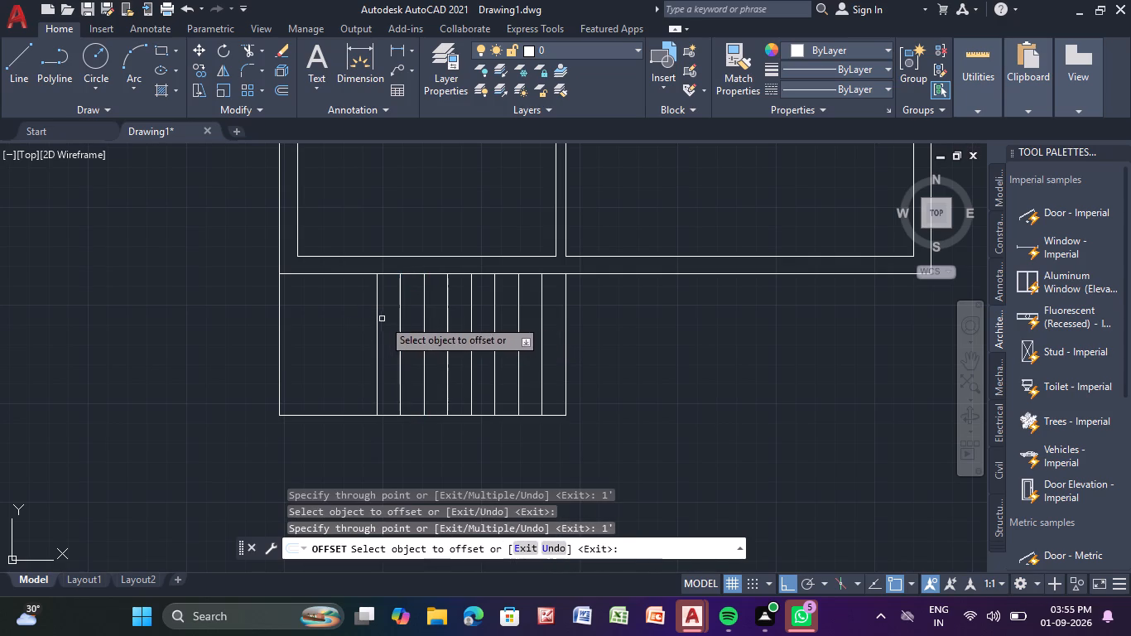
Offset three last vertical lines at 1' intervals toward the extension's west edge, and finish offsetting.
{"action": "left_click", "coordinate": [377, 323]}
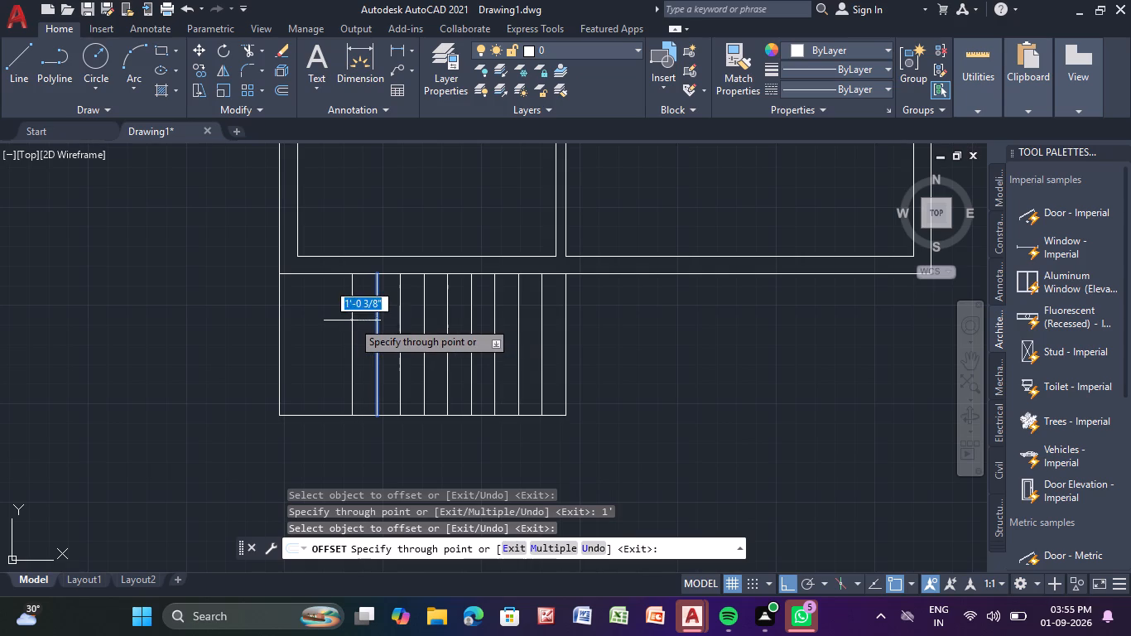
{"action": "type", "text": "1'"}
{"action": "key", "text": "Return"}
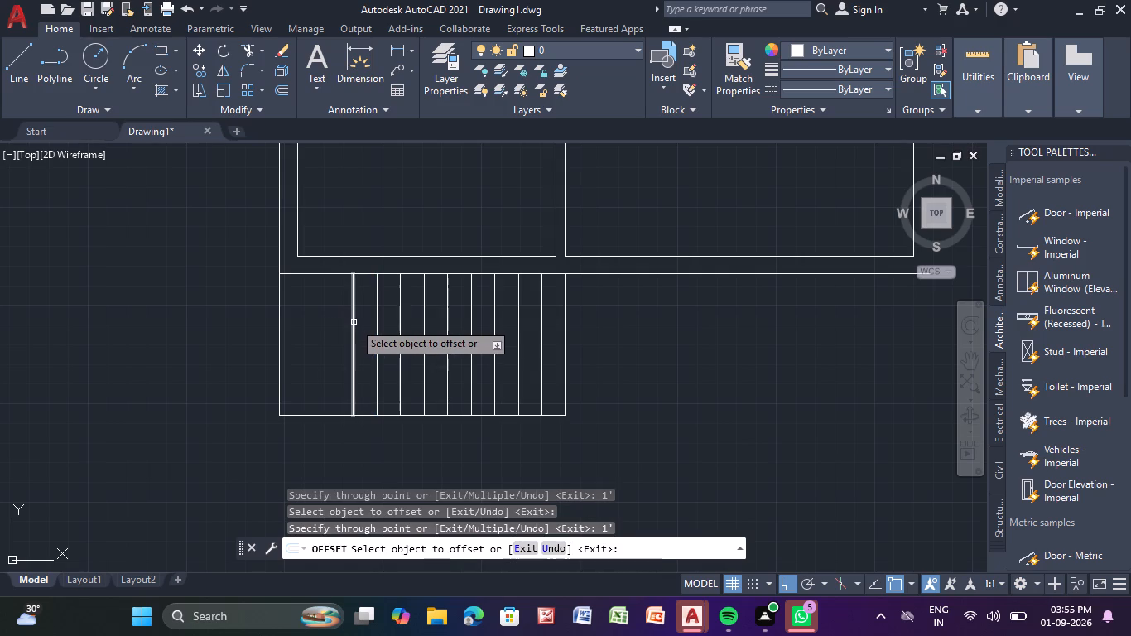
{"action": "left_click", "coordinate": [354, 322]}
{"action": "type", "text": "1'"}
{"action": "key", "text": "Return"}
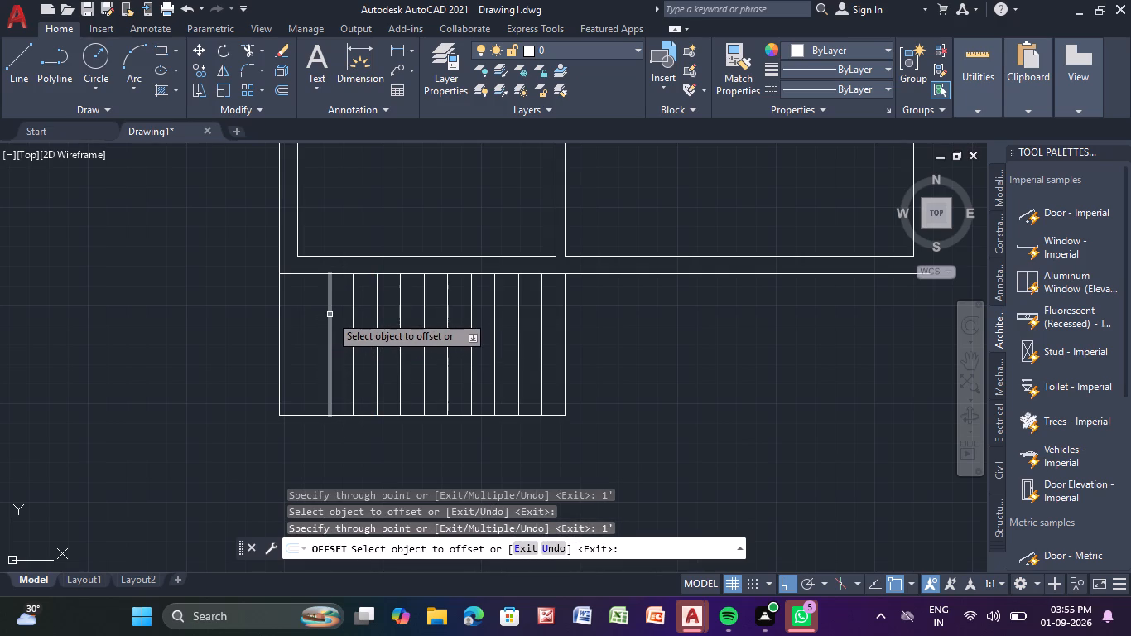
{"action": "left_click", "coordinate": [330, 315]}
{"action": "type", "text": "1'"}
{"action": "key", "text": "Return"}
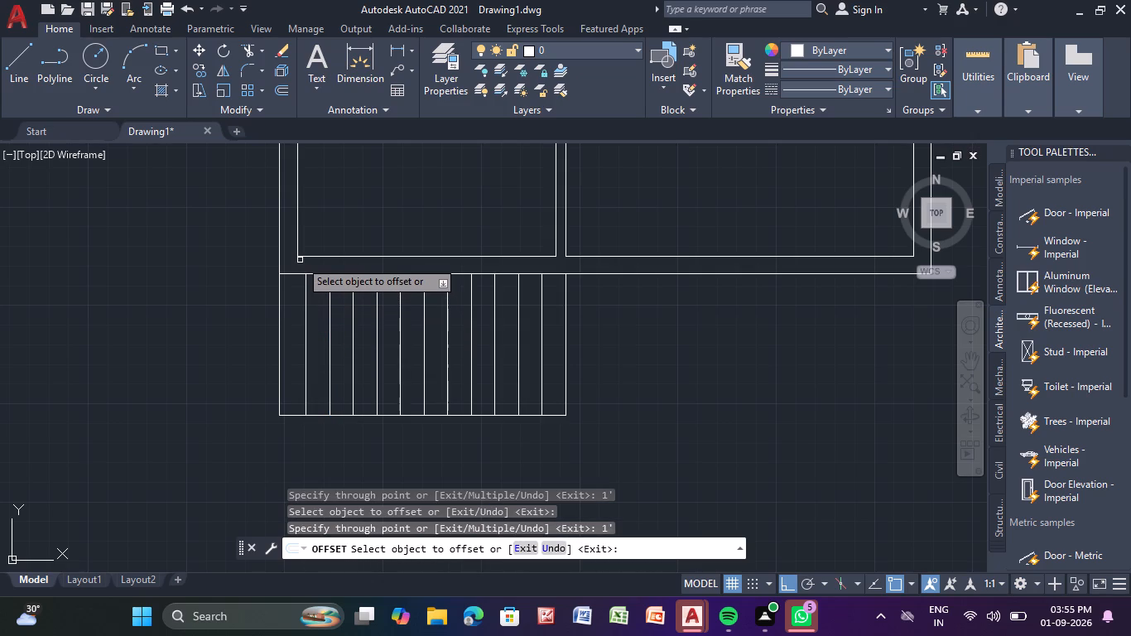
{"action": "key", "text": "Escape"}
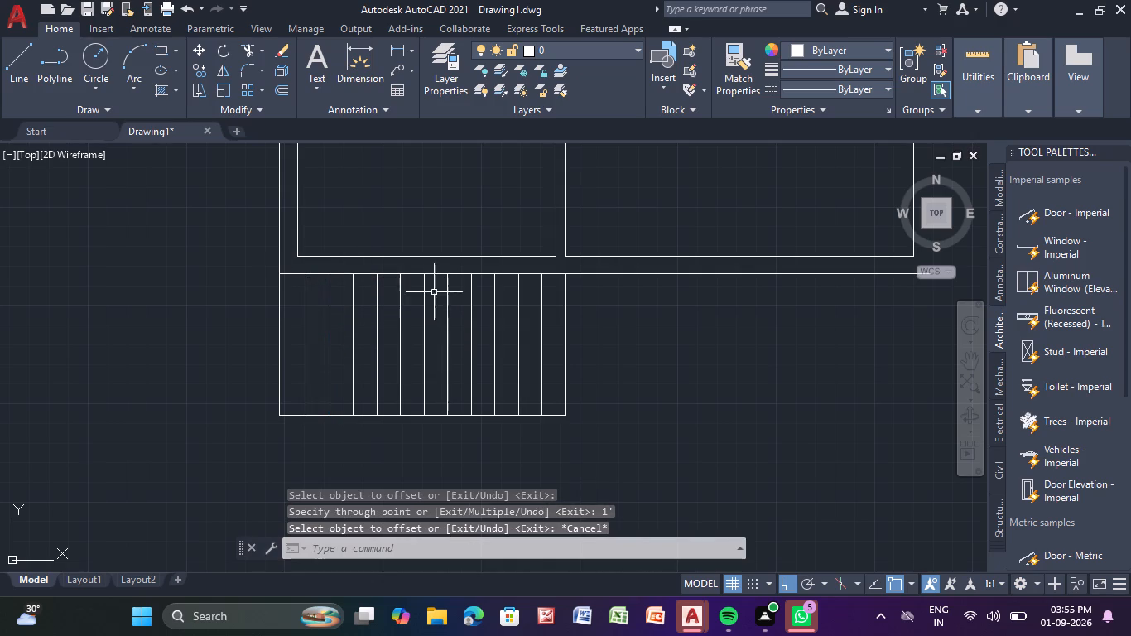
Set the current object colour to the purple 147,39,143.
{"action": "left_click", "coordinate": [848, 42]}
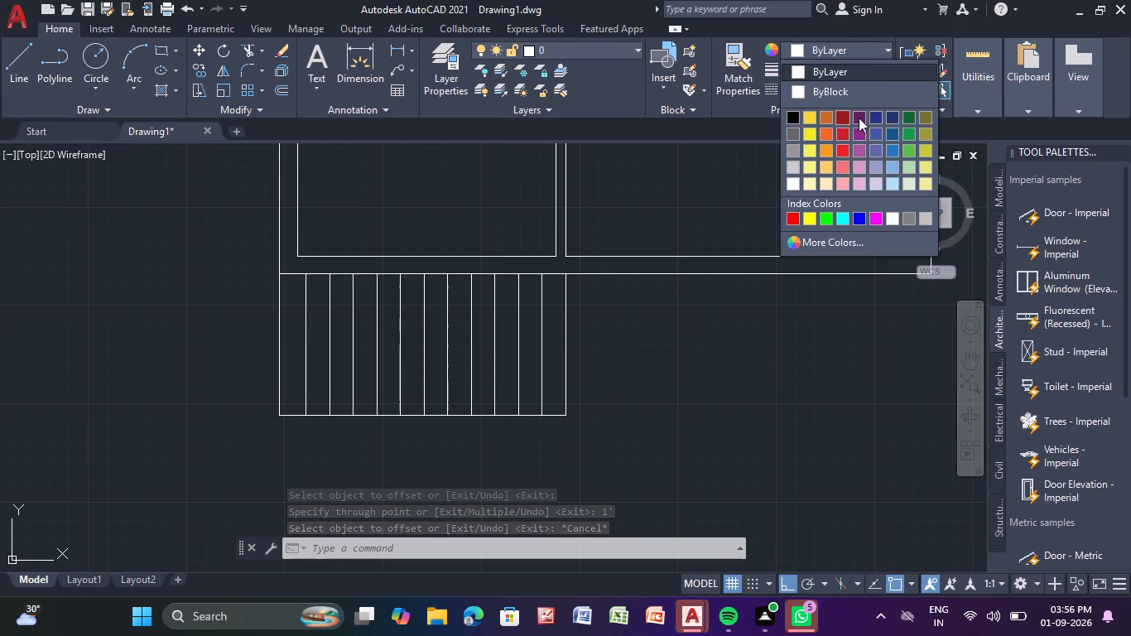
{"action": "left_click", "coordinate": [864, 131]}
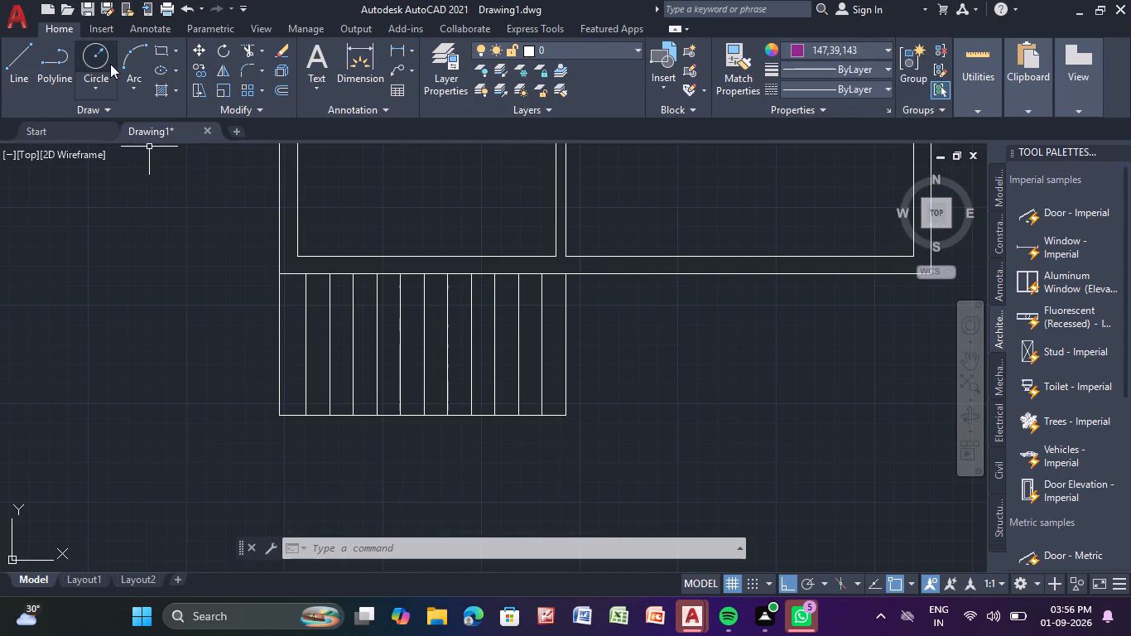
{"action": "left_click", "coordinate": [23, 63]}
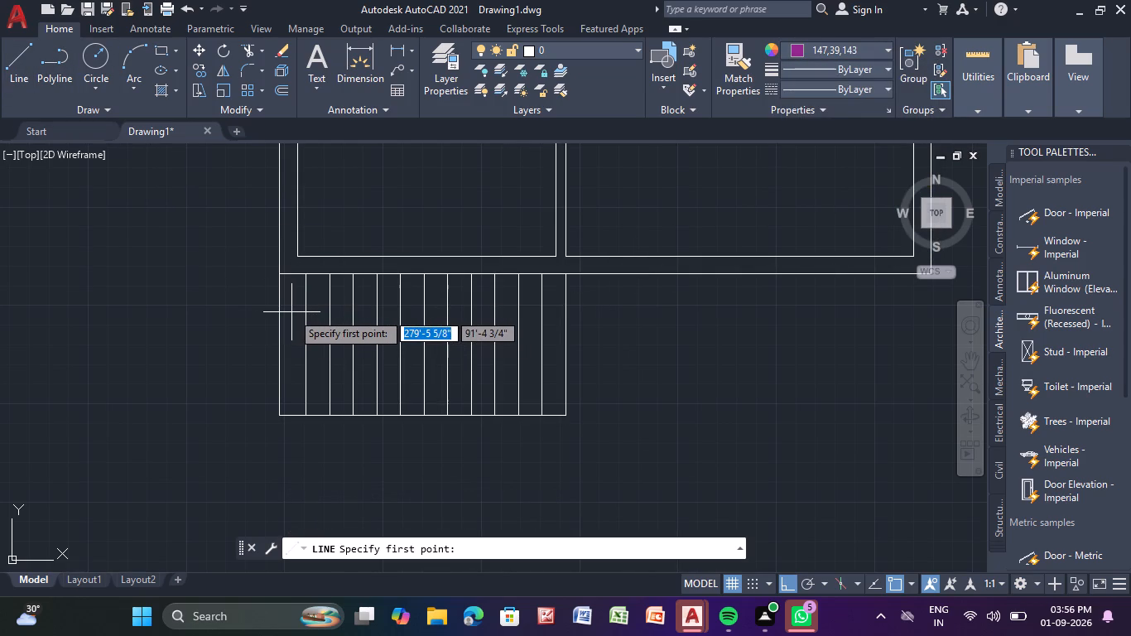
{"action": "key", "text": "Escape"}
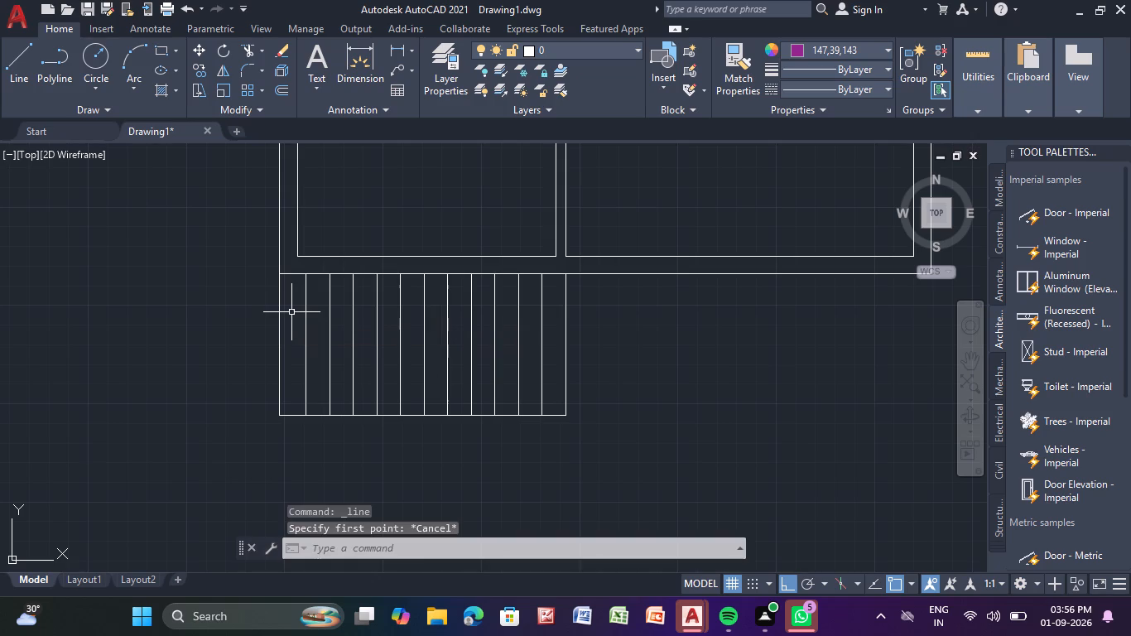
Delete the westernmost interior vertical line in the south extension.
{"action": "left_click", "coordinate": [304, 288]}
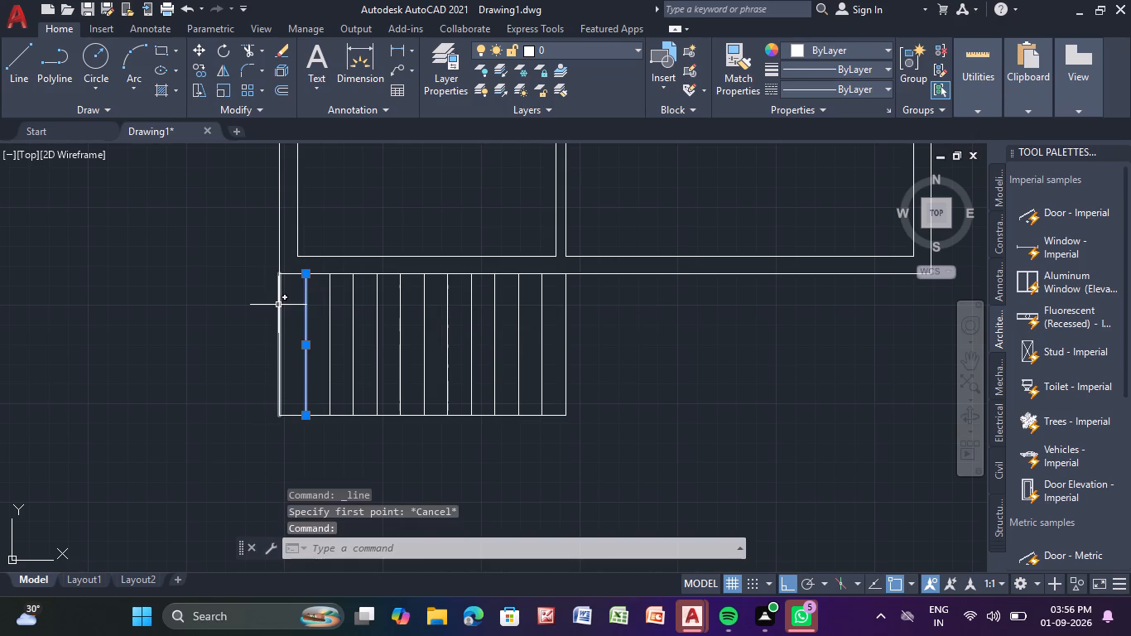
{"action": "key", "text": "Delete"}
Draw a horizontal purple line about 10' long across the upper part of the south extension's treads, with a triangular arrowhead pointing east.
{"action": "left_click", "coordinate": [31, 75]}
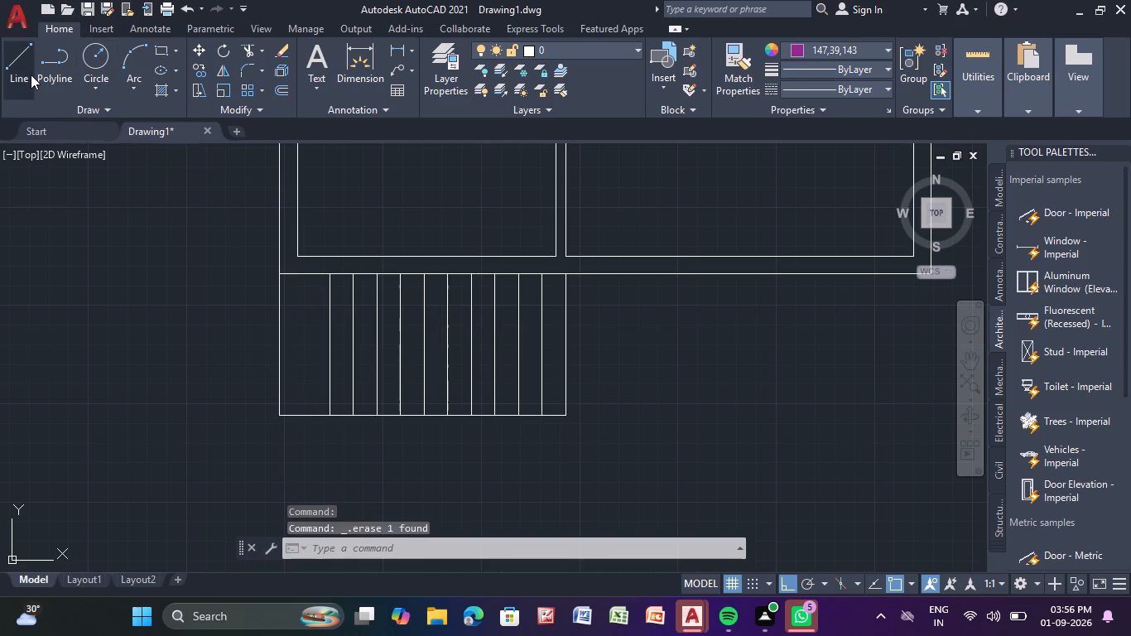
{"action": "left_click", "coordinate": [318, 306]}
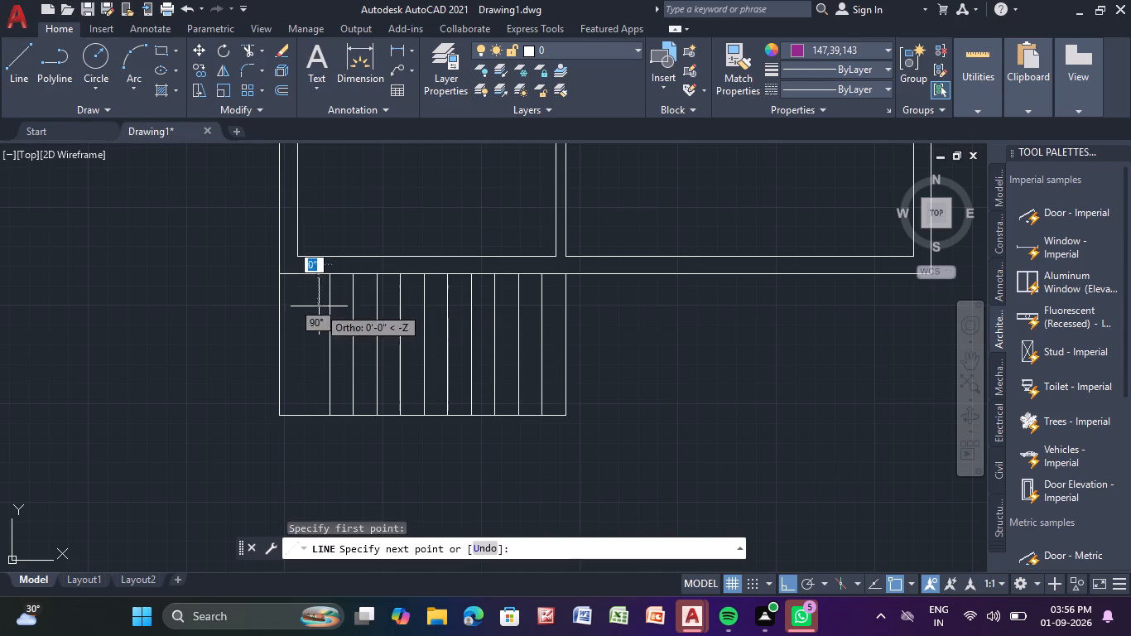
{"action": "scroll", "coordinate": [546, 300], "scroll_direction": "up", "scroll_amount": 2}
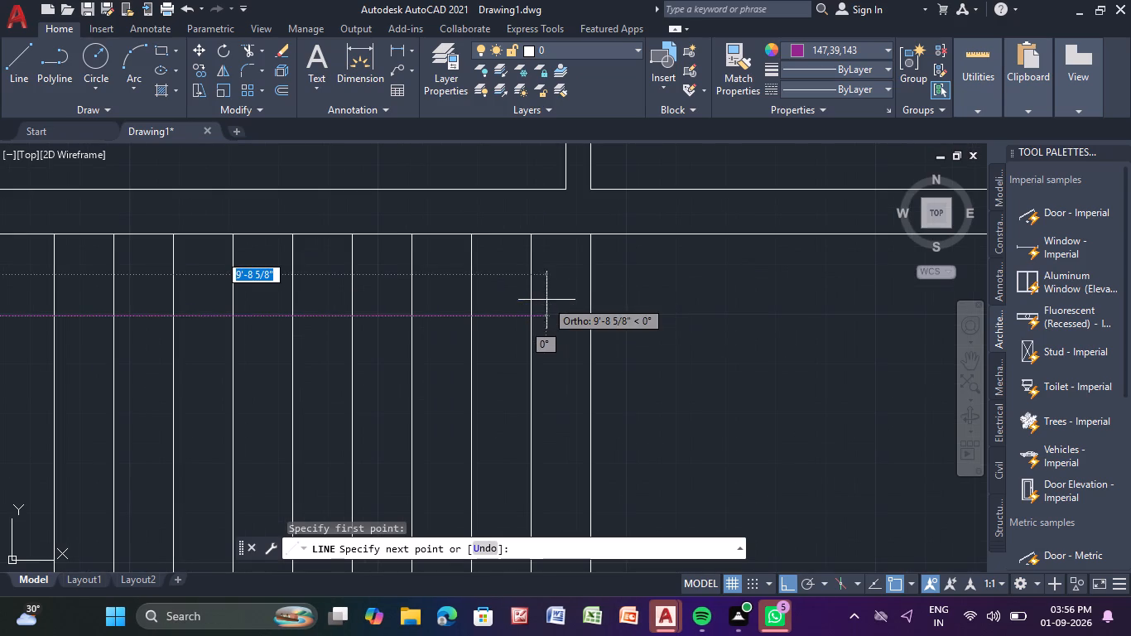
{"action": "left_click", "coordinate": [559, 313]}
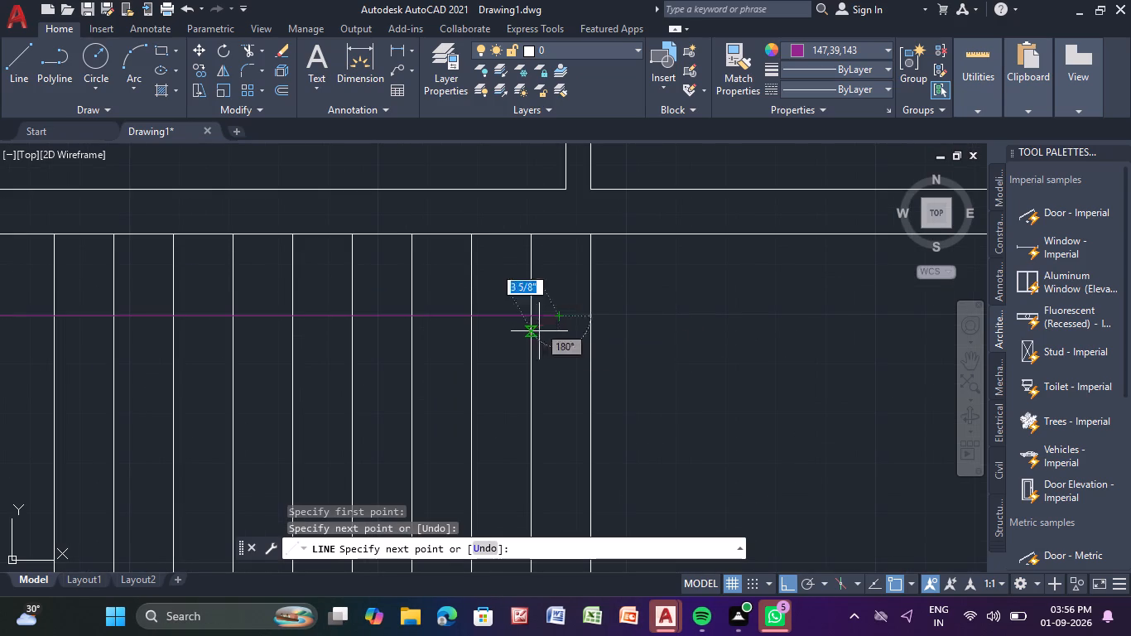
{"action": "left_click", "coordinate": [532, 340]}
{"action": "left_click", "coordinate": [557, 316]}
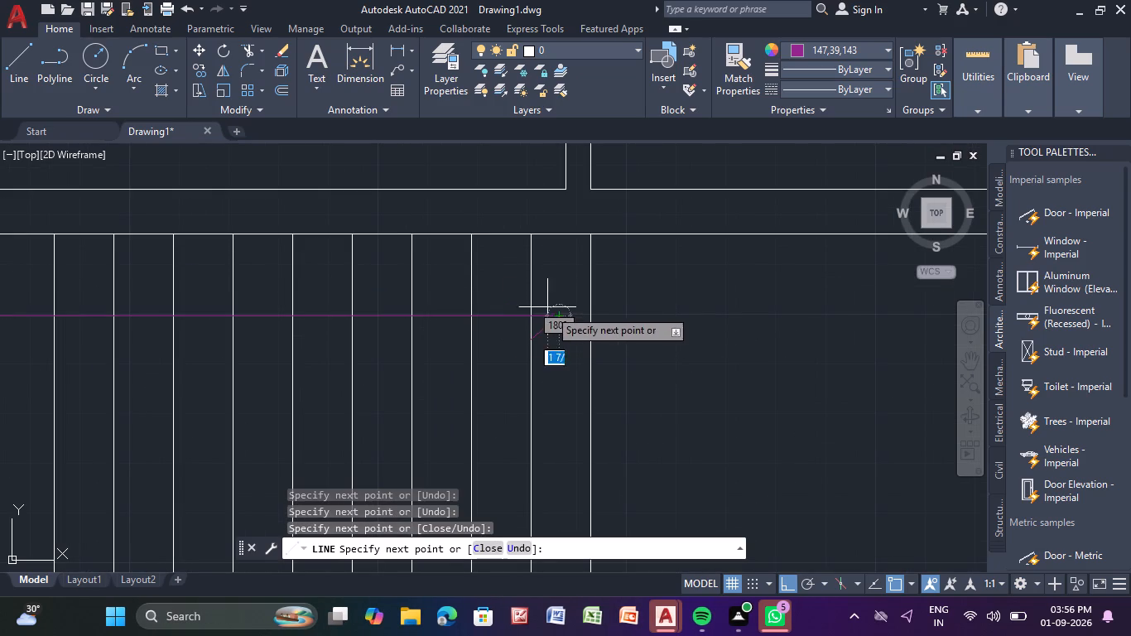
{"action": "left_click", "coordinate": [534, 291]}
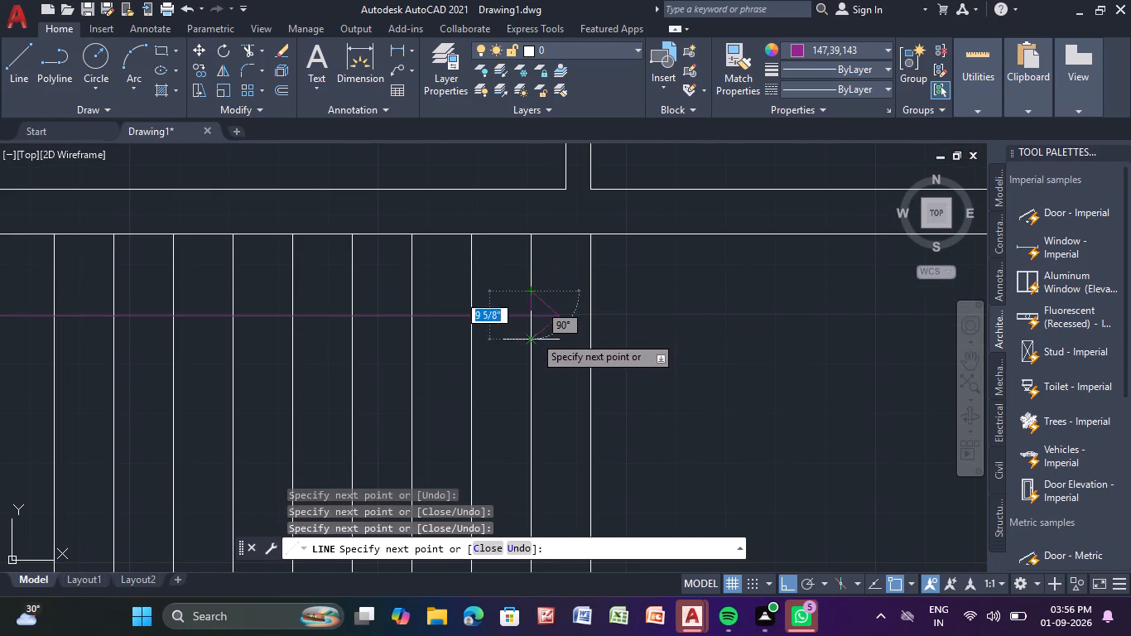
{"action": "left_click", "coordinate": [534, 336]}
{"action": "key", "text": "Escape"}
{"action": "scroll", "coordinate": [526, 325], "scroll_direction": "down", "scroll_amount": 2}
{"action": "middle_click_drag", "start_coordinate": [526, 325], "coordinate": [522, 316]}
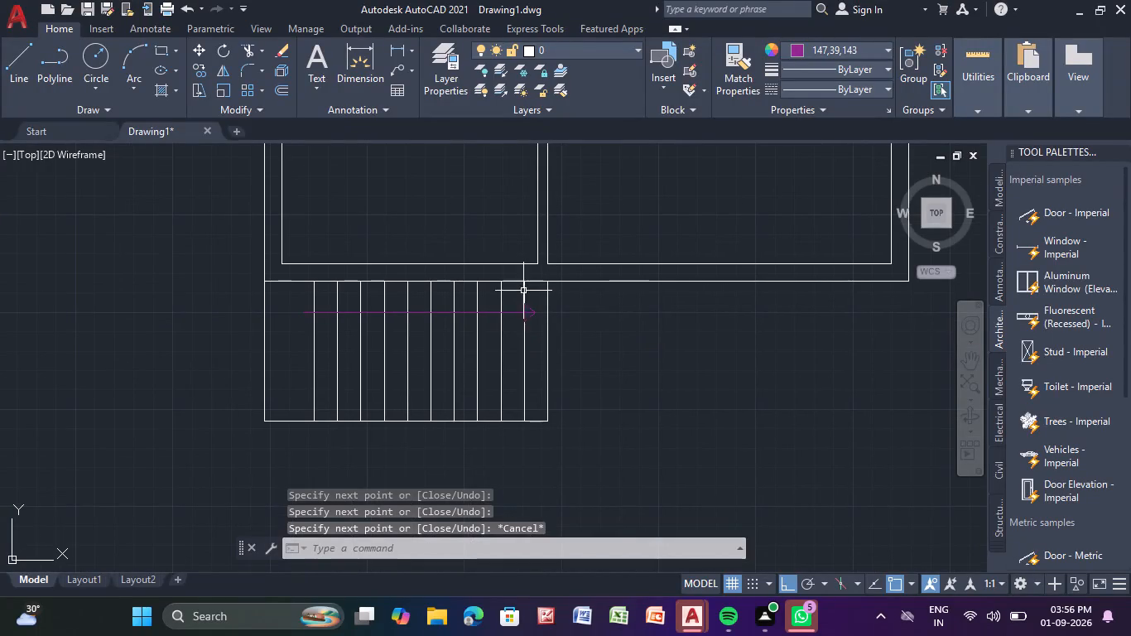
Draw a second horizontal purple line south of the arrow, running from the extension's west bay past its east edge.
{"action": "key", "text": "Return"}
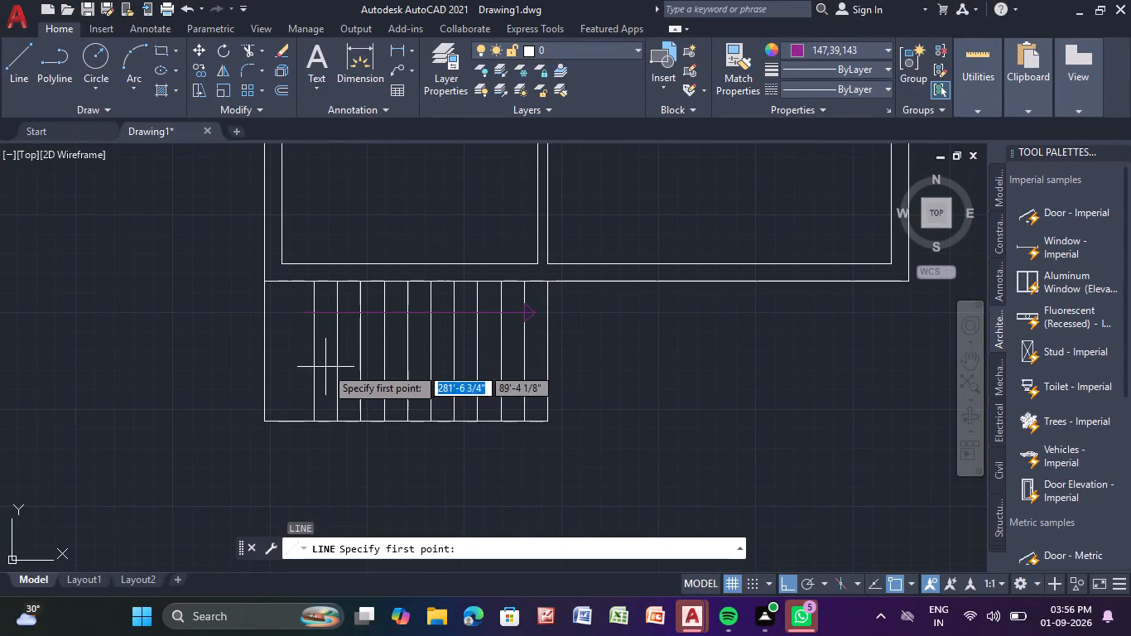
{"action": "left_click", "coordinate": [308, 361]}
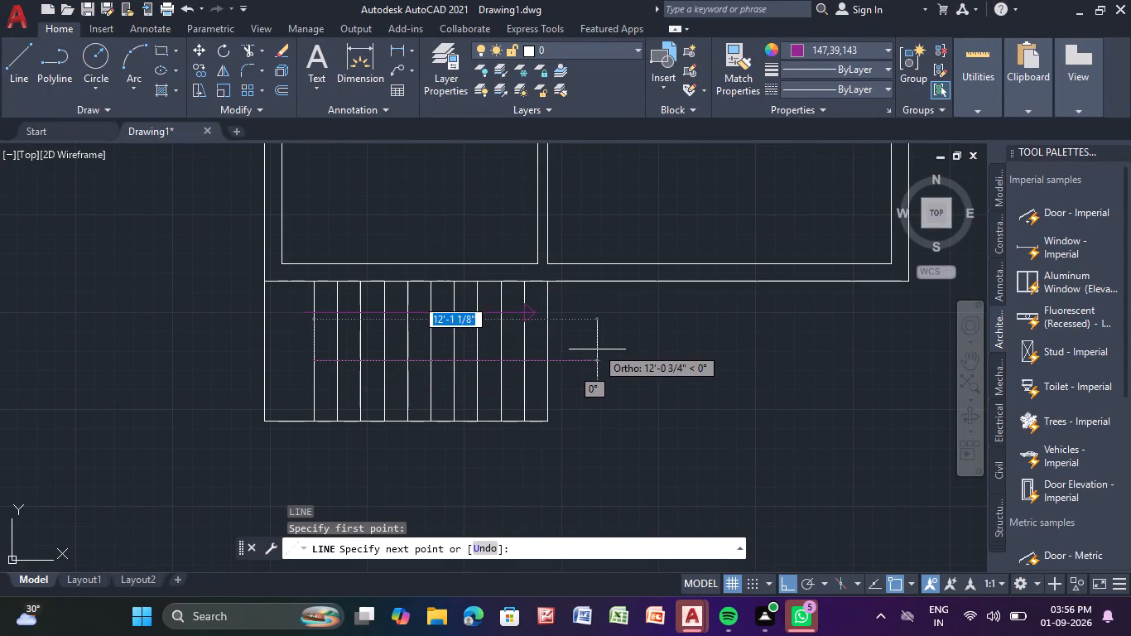
{"action": "left_click", "coordinate": [598, 356]}
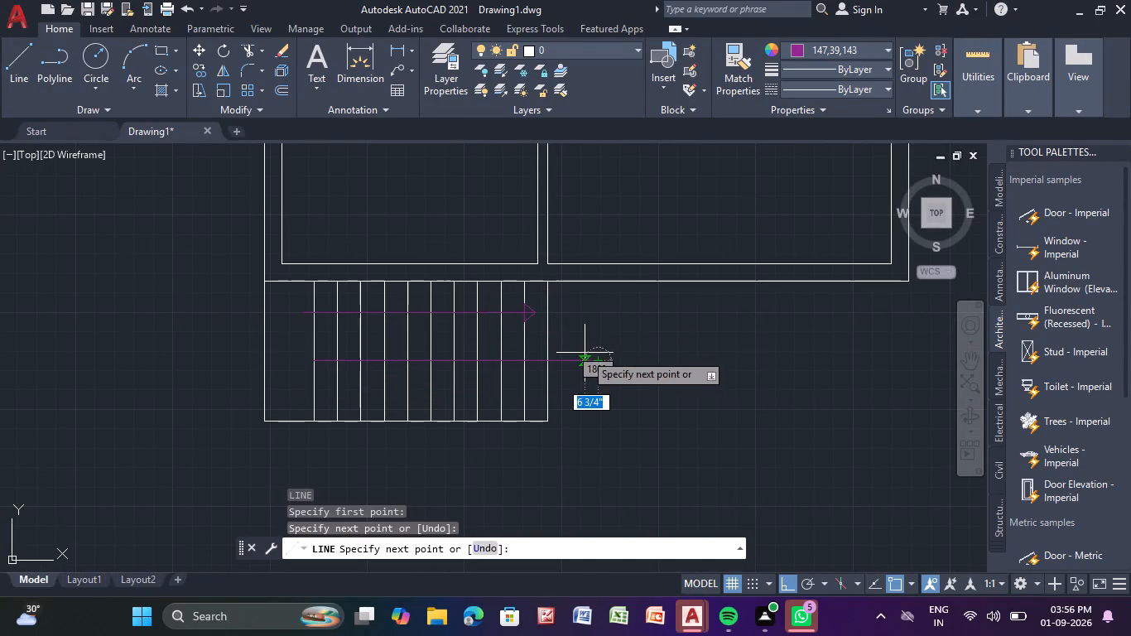
{"action": "left_click", "coordinate": [300, 355]}
{"action": "key", "text": "Escape"}
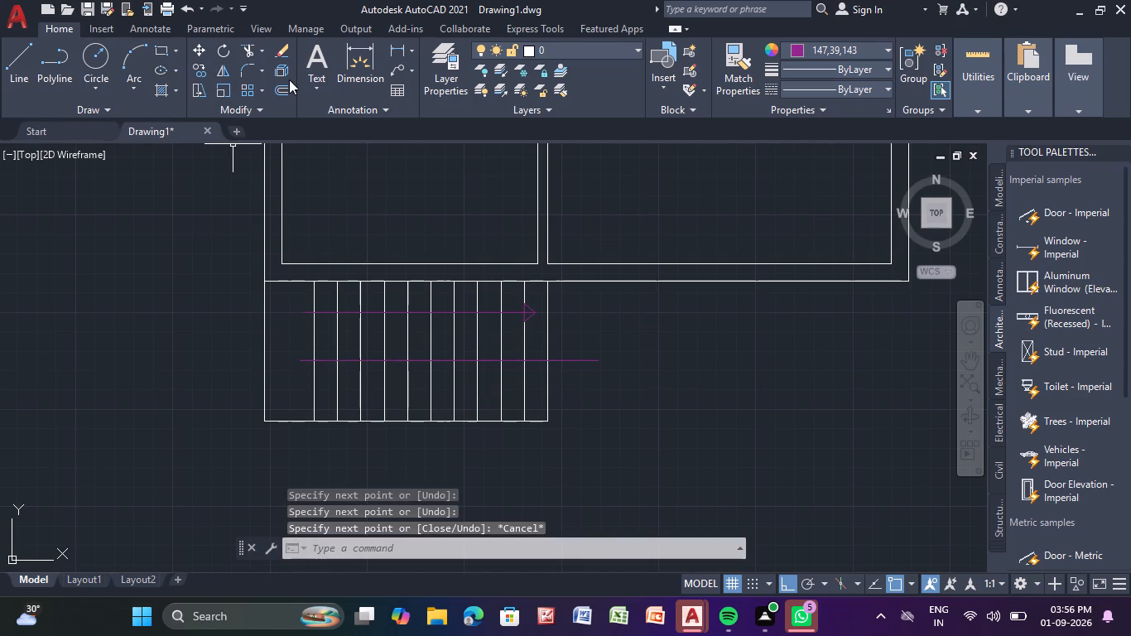
Fillet the west ends of the two horizontal purple lines to join them with a semicircular turn.
{"action": "left_click", "coordinate": [240, 68]}
{"action": "left_click_drag", "start_coordinate": [240, 68], "coordinate": [246, 81]}
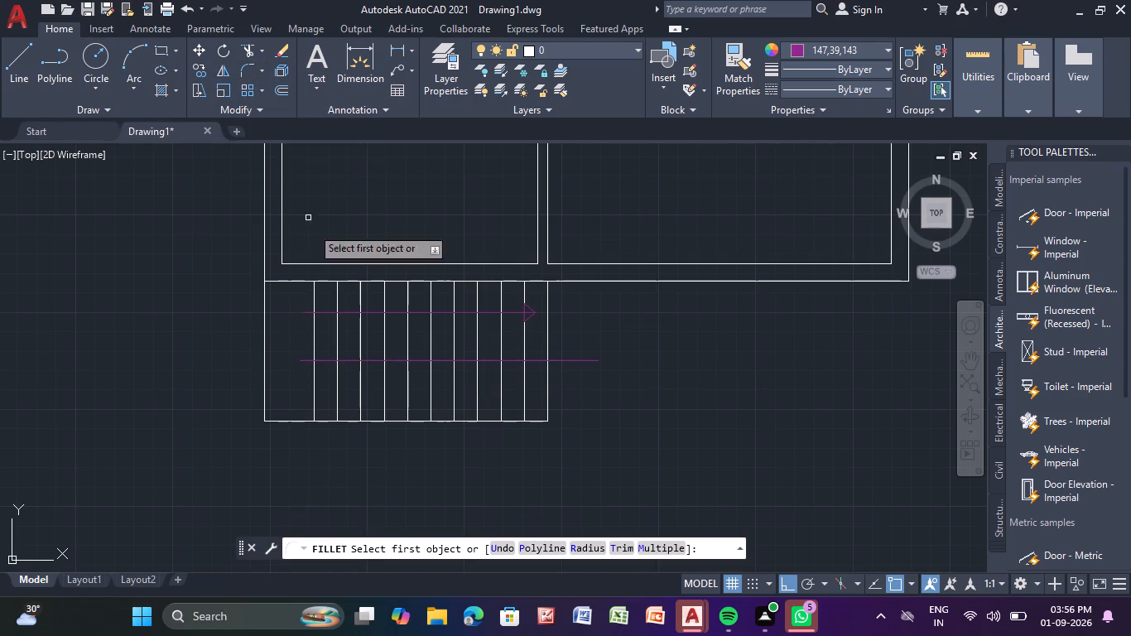
{"action": "left_click", "coordinate": [342, 361]}
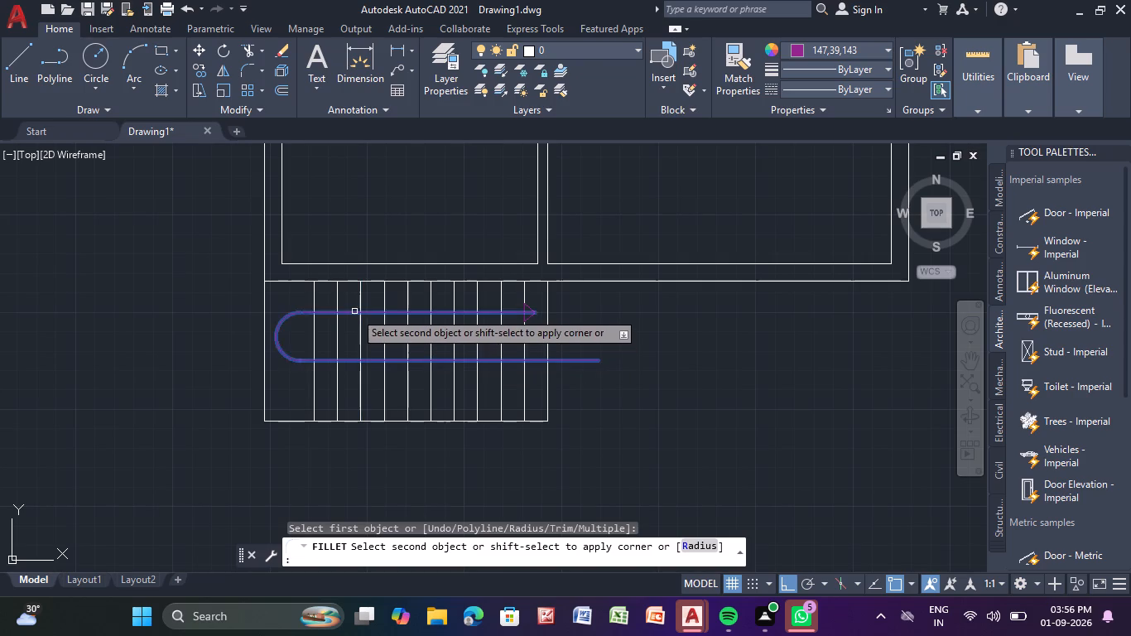
{"action": "left_click", "coordinate": [353, 310]}
{"action": "left_click", "coordinate": [351, 313]}
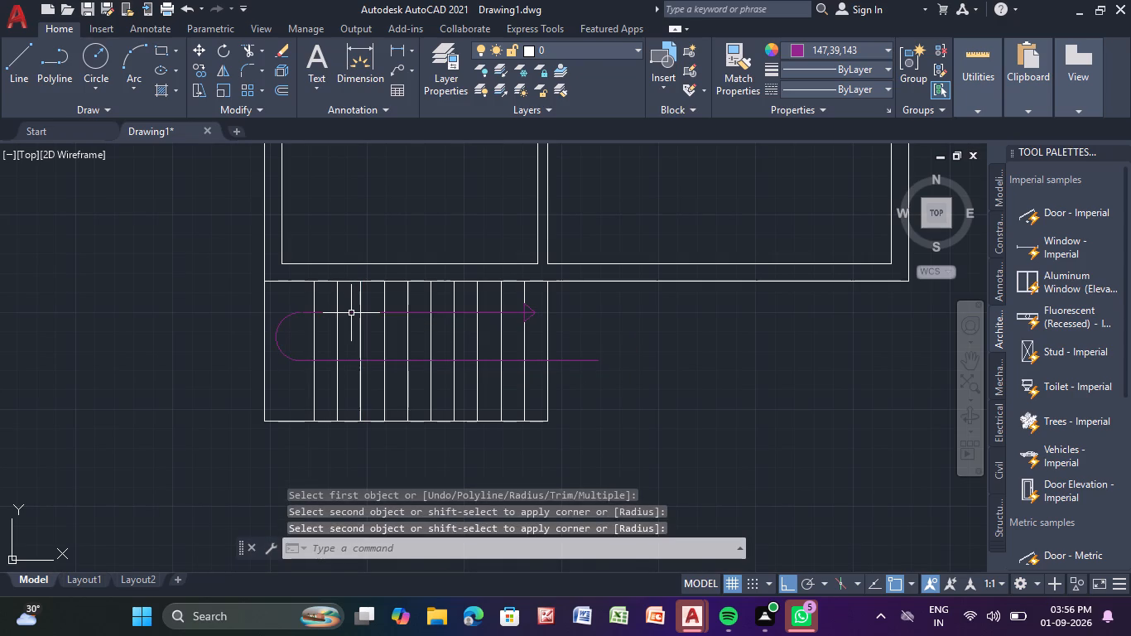
{"action": "key", "text": "Escape"}
{"action": "key", "text": "Escape"}
{"action": "key", "text": "Escape"}
Insert the Door - Imperial block in the empty area west of the floor plan.
{"action": "scroll", "coordinate": [537, 254], "scroll_direction": "down", "scroll_amount": 2}
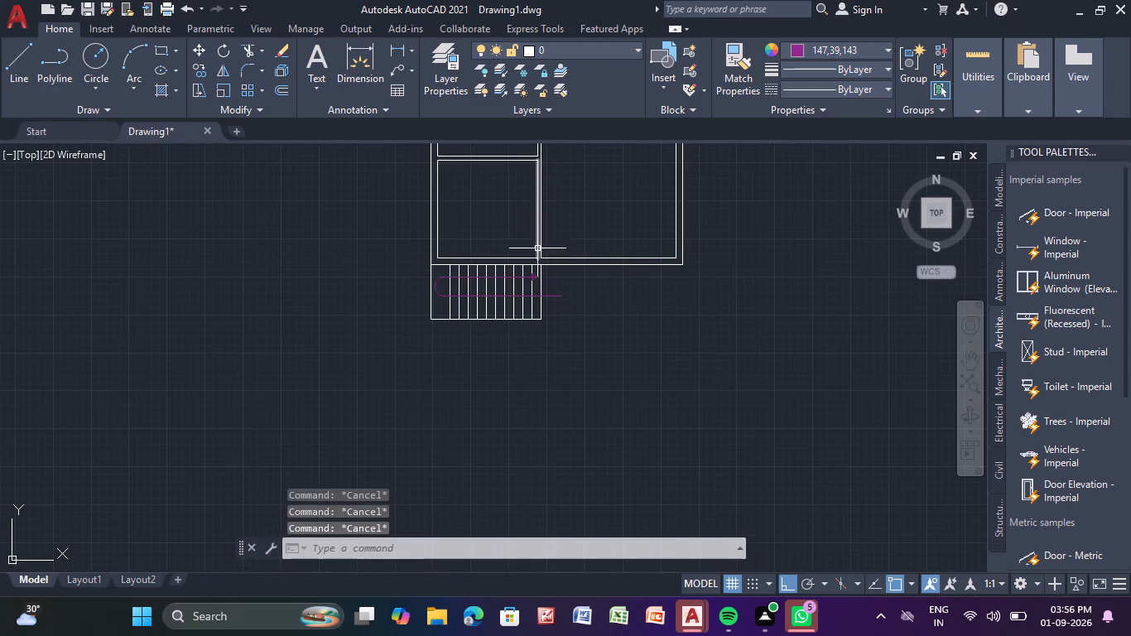
{"action": "middle_click_drag", "start_coordinate": [565, 219], "coordinate": [474, 404]}
{"action": "middle_click_drag", "start_coordinate": [464, 366], "coordinate": [517, 465]}
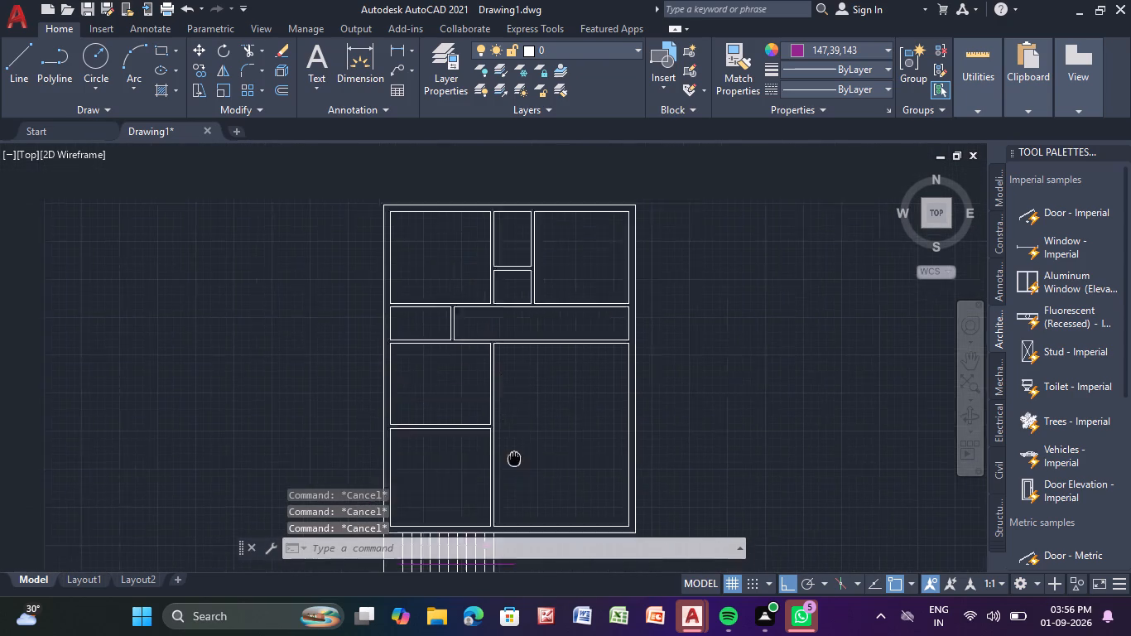
{"action": "middle_click_drag", "start_coordinate": [517, 465], "coordinate": [426, 424]}
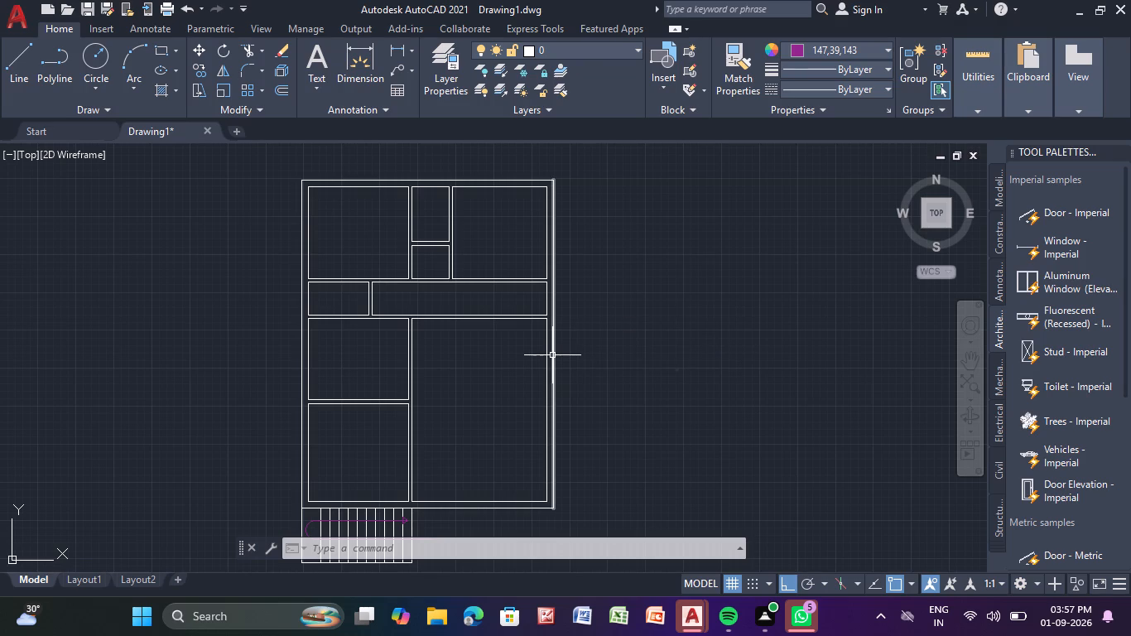
{"action": "middle_click_drag", "start_coordinate": [455, 390], "coordinate": [446, 486]}
{"action": "scroll", "coordinate": [423, 370], "scroll_direction": "up", "scroll_amount": 1}
{"action": "middle_click_drag", "start_coordinate": [423, 370], "coordinate": [416, 440]}
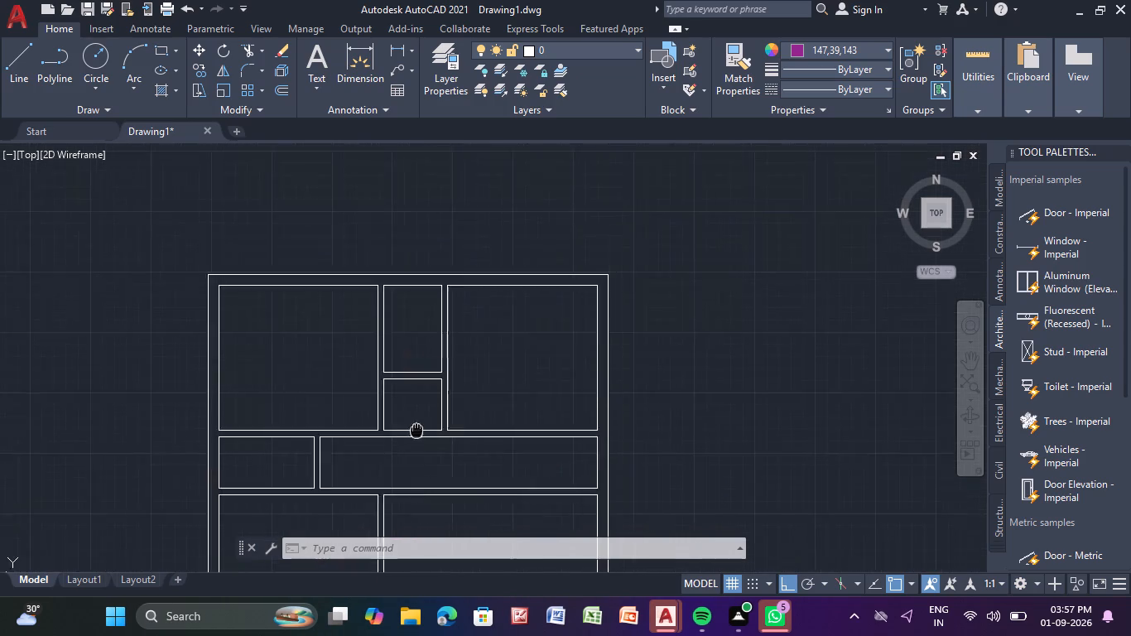
{"action": "middle_click_drag", "start_coordinate": [416, 440], "coordinate": [421, 544]}
{"action": "middle_click_drag", "start_coordinate": [416, 466], "coordinate": [445, 353]}
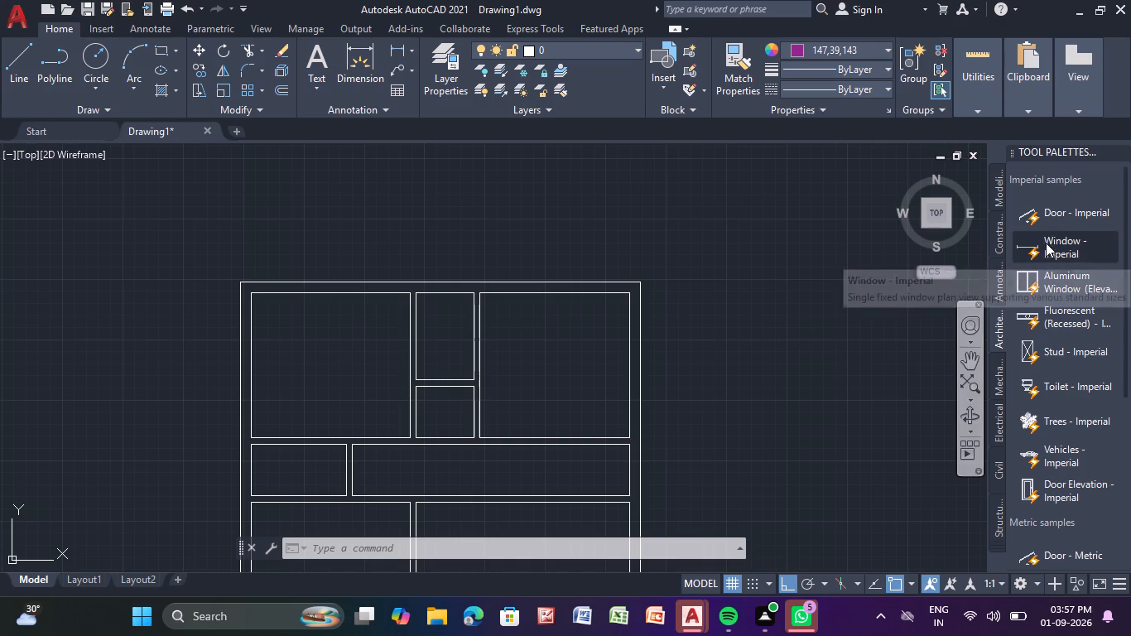
{"action": "left_click", "coordinate": [1049, 214]}
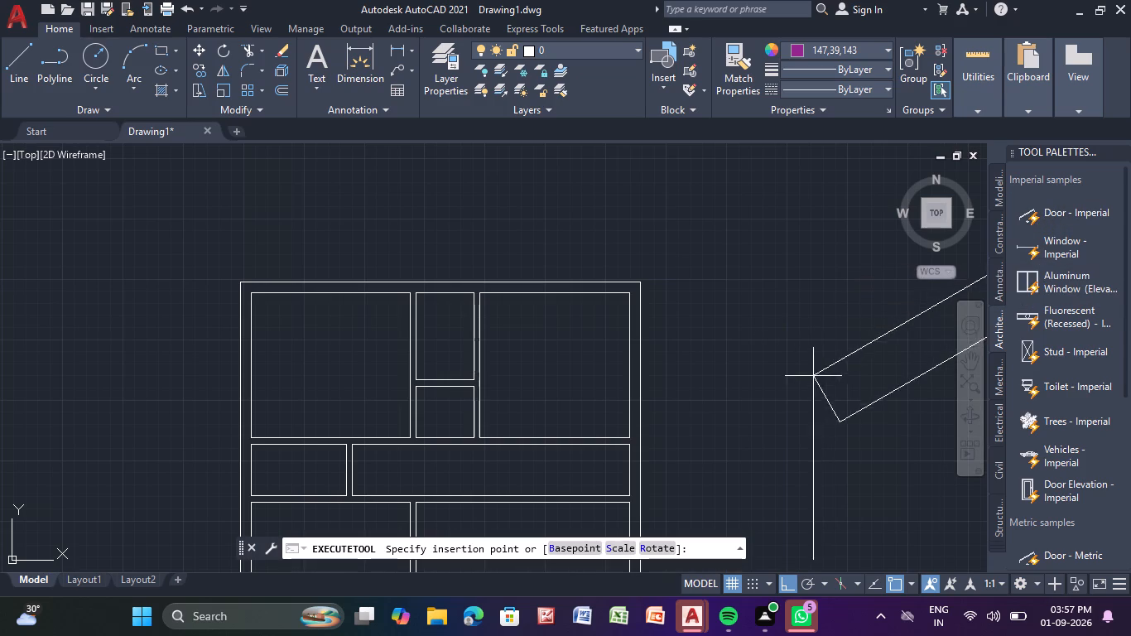
{"action": "scroll", "coordinate": [662, 383], "scroll_direction": "down", "scroll_amount": 3}
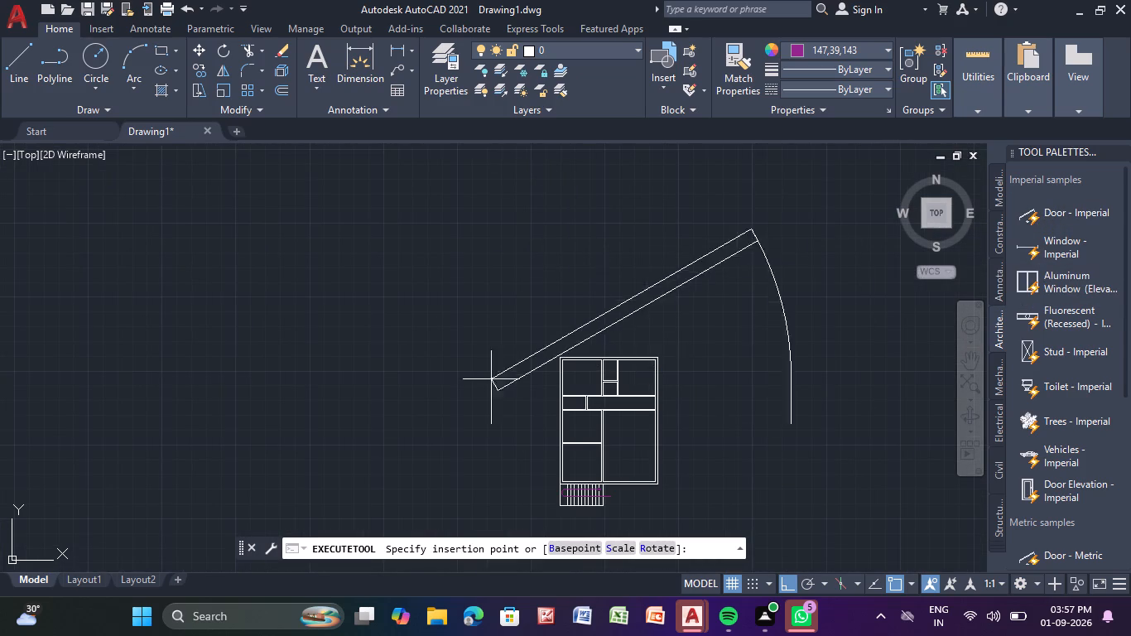
{"action": "left_click", "coordinate": [146, 383]}
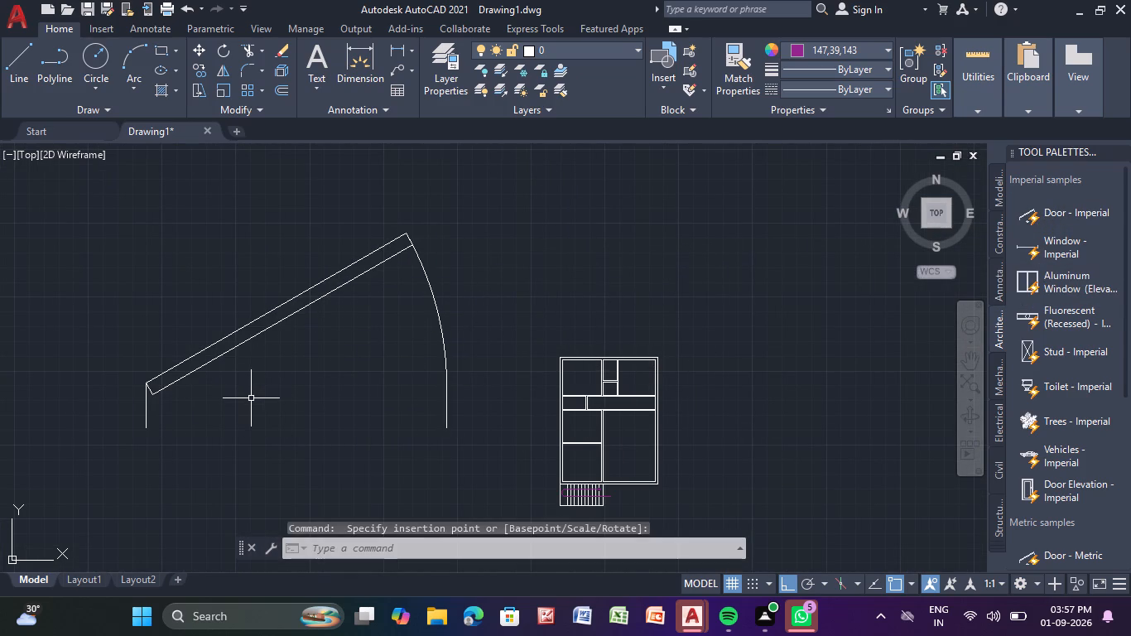
{"action": "key", "text": "Escape"}
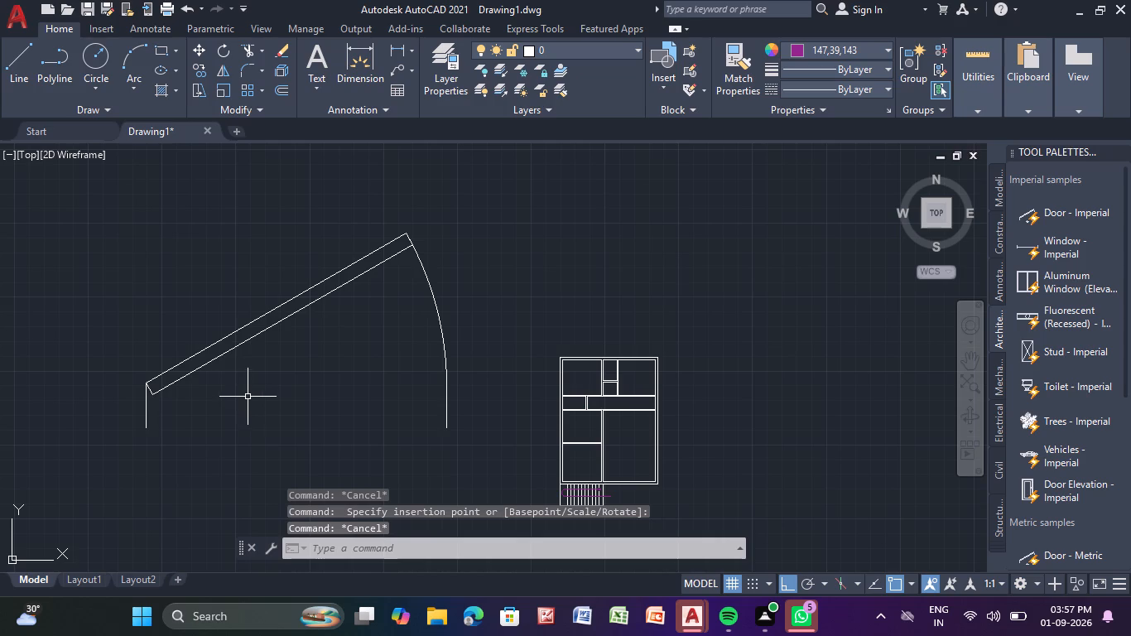
Set the current object colour to the dark purple 100,33,101.
{"action": "middle_click_drag", "start_coordinate": [639, 430], "coordinate": [583, 347]}
{"action": "scroll", "coordinate": [578, 347], "scroll_direction": "up", "scroll_amount": 2}
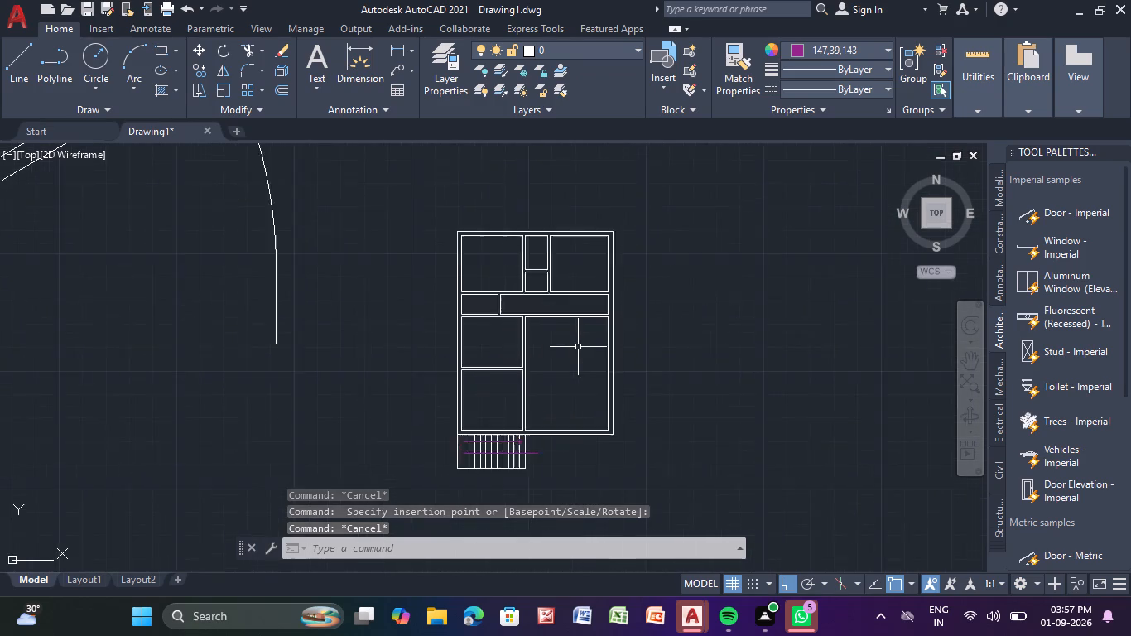
{"action": "middle_click_drag", "start_coordinate": [578, 347], "coordinate": [541, 417]}
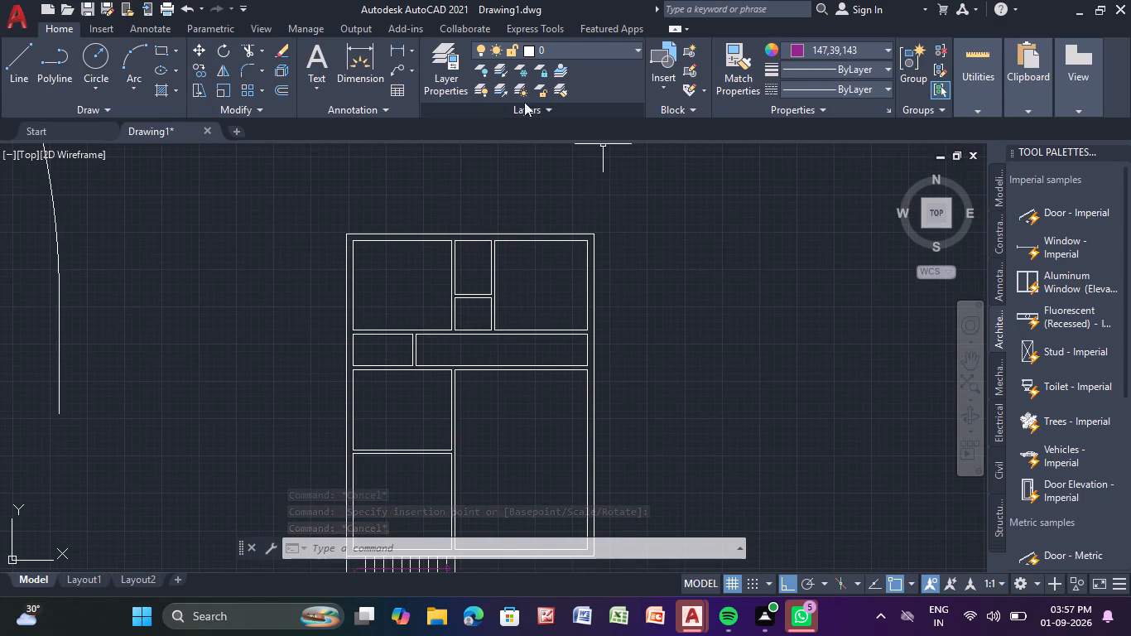
{"action": "left_click", "coordinate": [872, 53]}
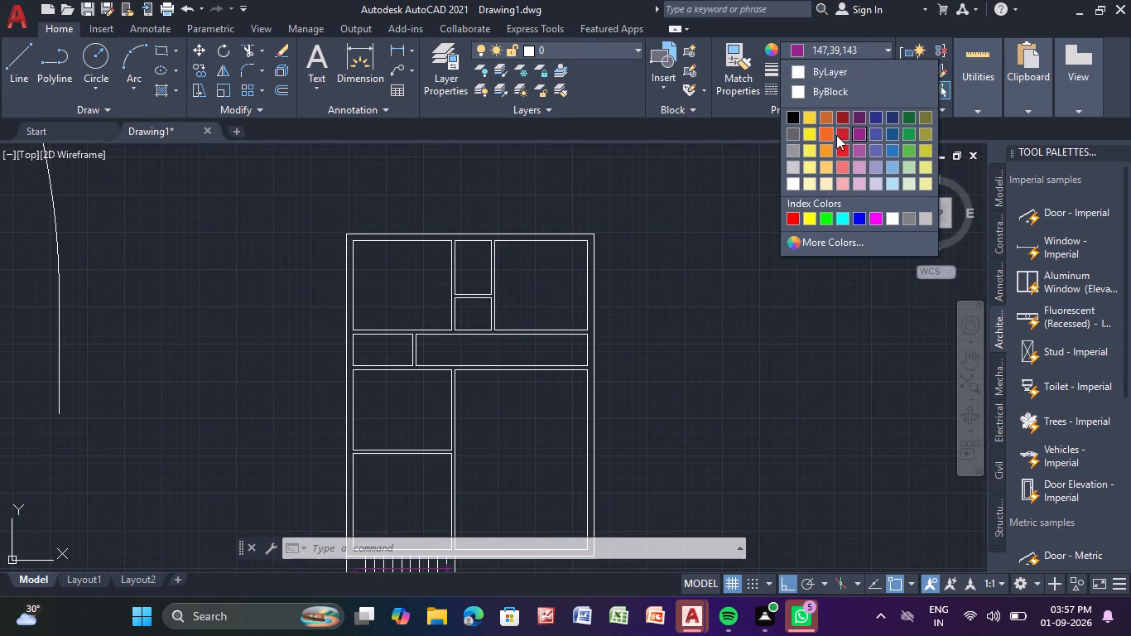
{"action": "left_click", "coordinate": [859, 115]}
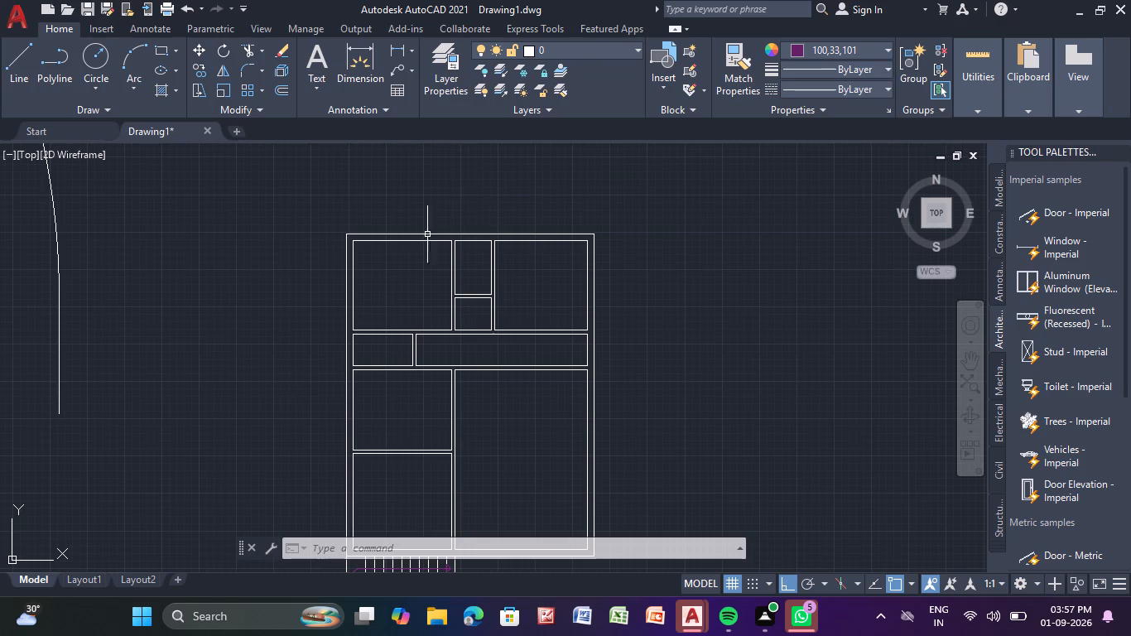
Draw a line straight across the north outer wall above the northwest room, from outer face to inner face, near the room's west end.
{"action": "left_click", "coordinate": [28, 66]}
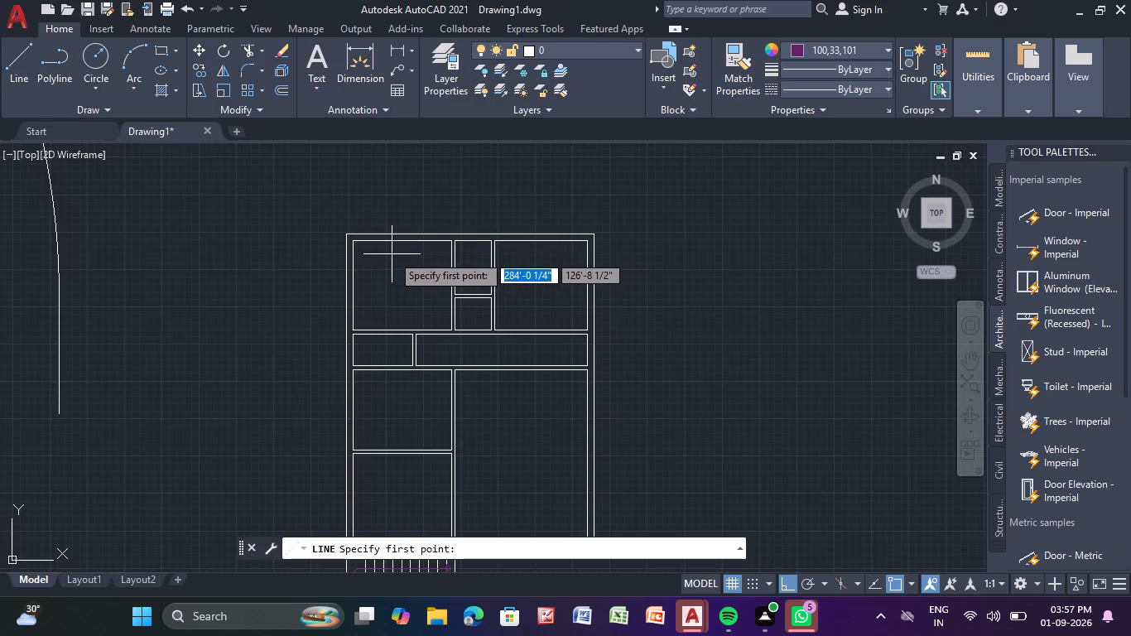
{"action": "middle_click_drag", "start_coordinate": [392, 254], "coordinate": [385, 315]}
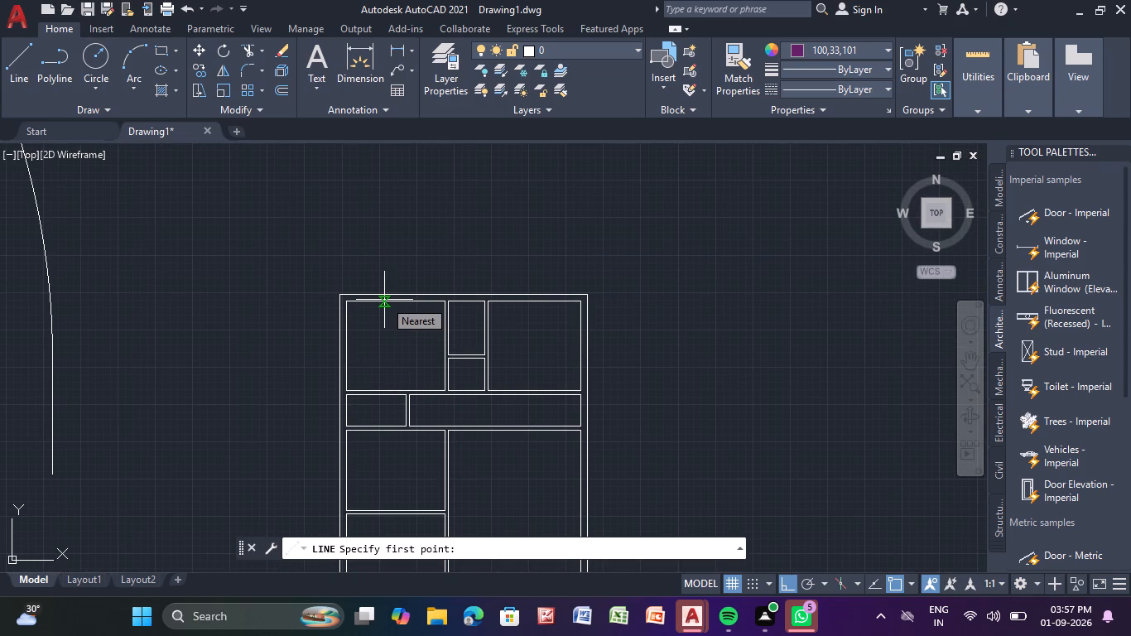
{"action": "scroll", "coordinate": [384, 300], "scroll_direction": "up", "scroll_amount": 2}
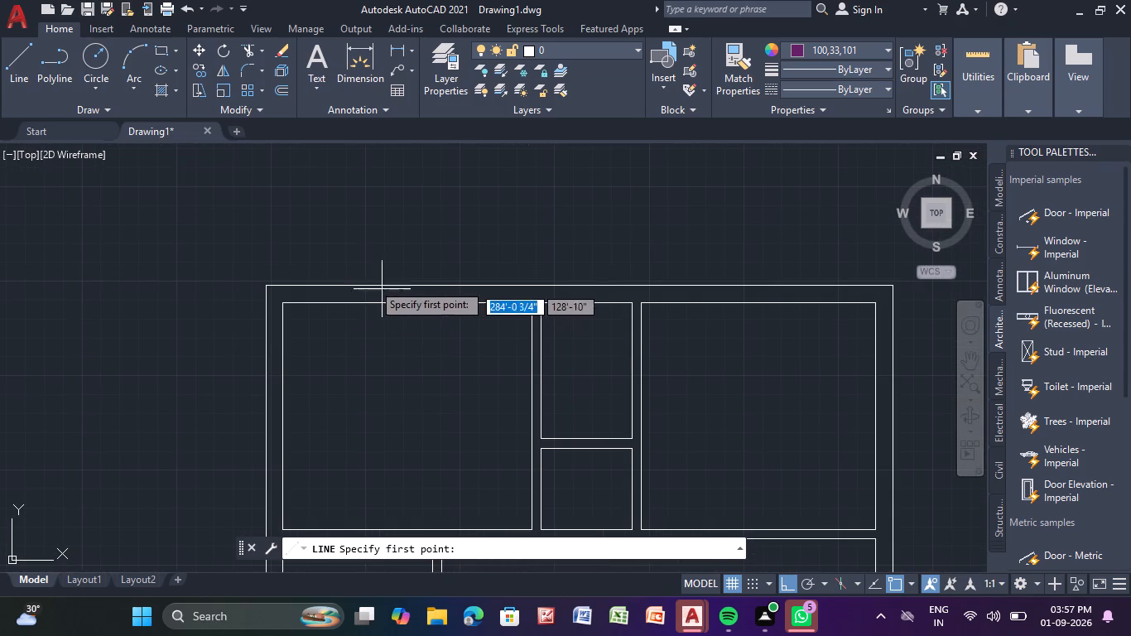
{"action": "scroll", "coordinate": [340, 284], "scroll_direction": "up", "scroll_amount": 2}
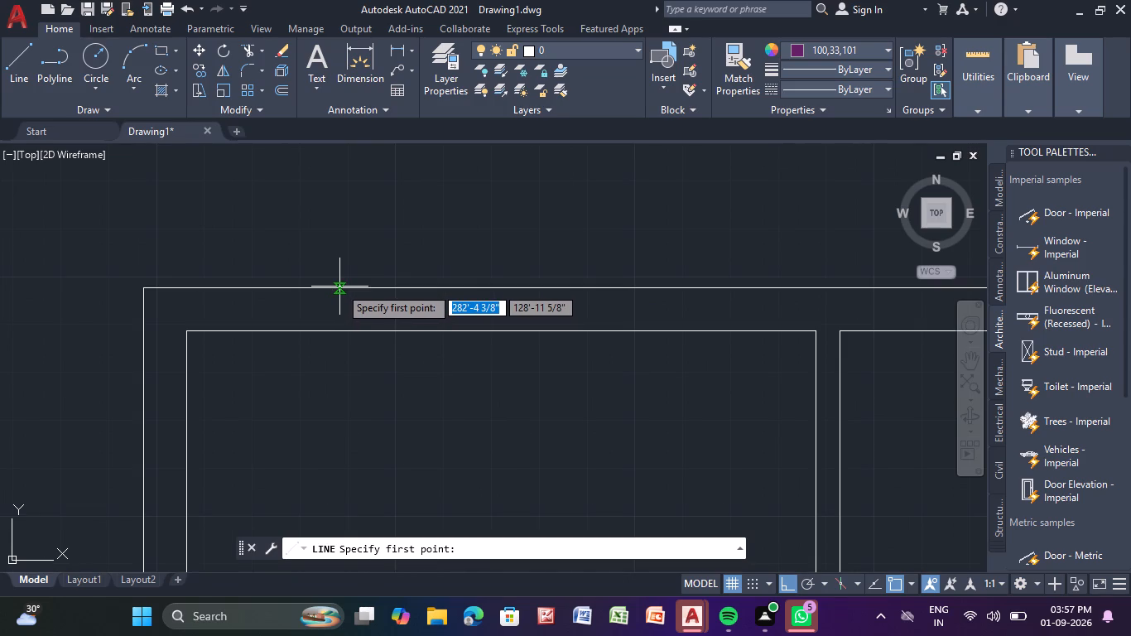
{"action": "left_click", "coordinate": [339, 288]}
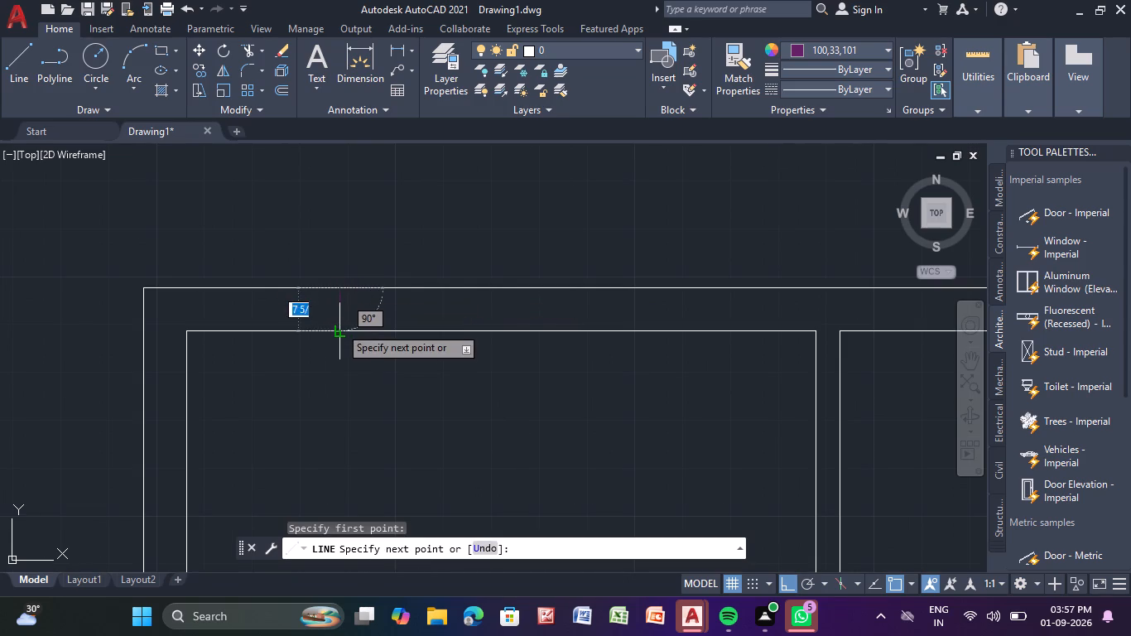
{"action": "left_click", "coordinate": [339, 331]}
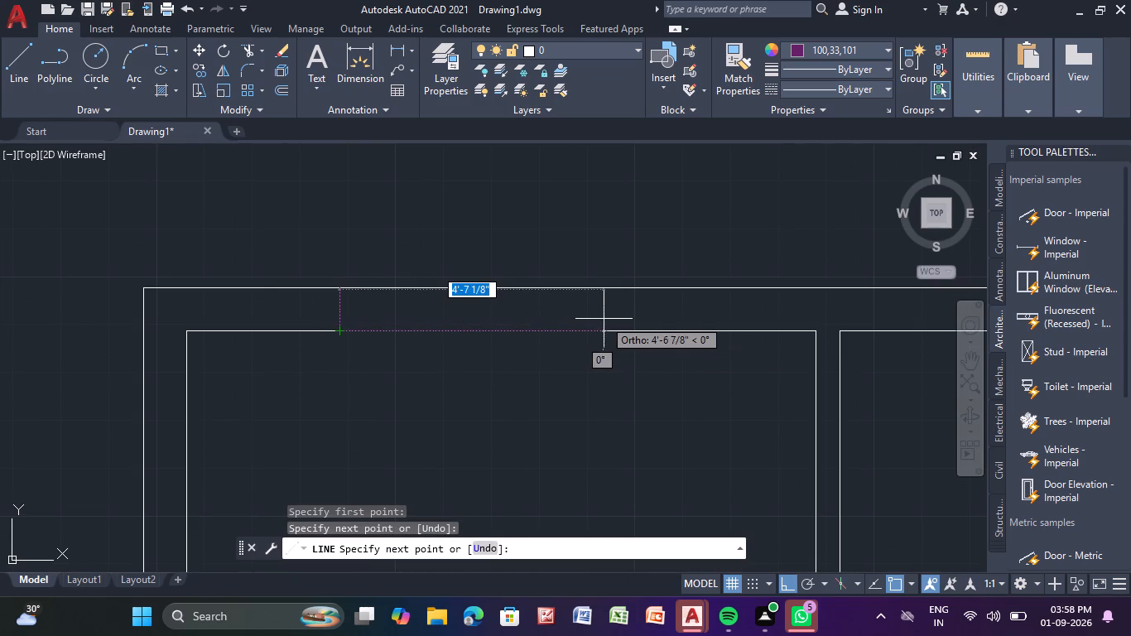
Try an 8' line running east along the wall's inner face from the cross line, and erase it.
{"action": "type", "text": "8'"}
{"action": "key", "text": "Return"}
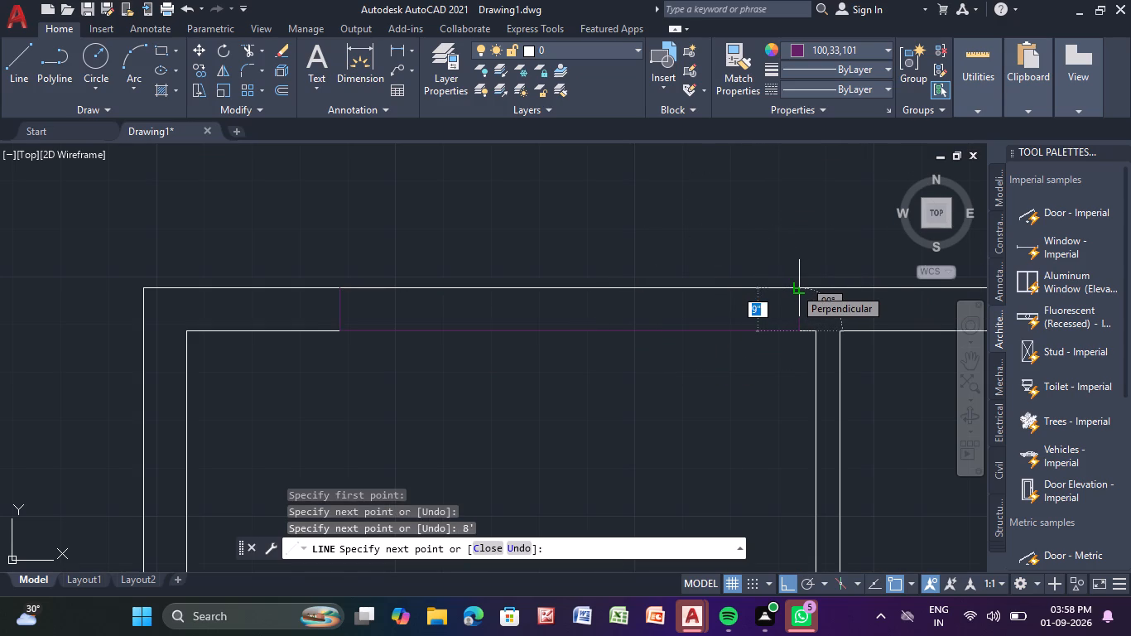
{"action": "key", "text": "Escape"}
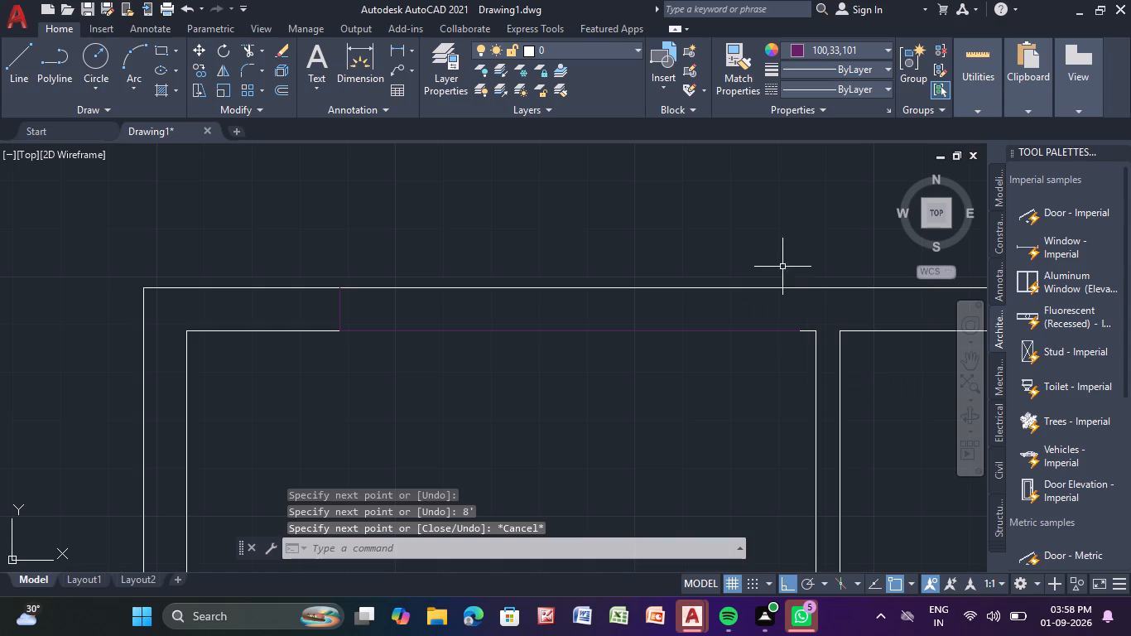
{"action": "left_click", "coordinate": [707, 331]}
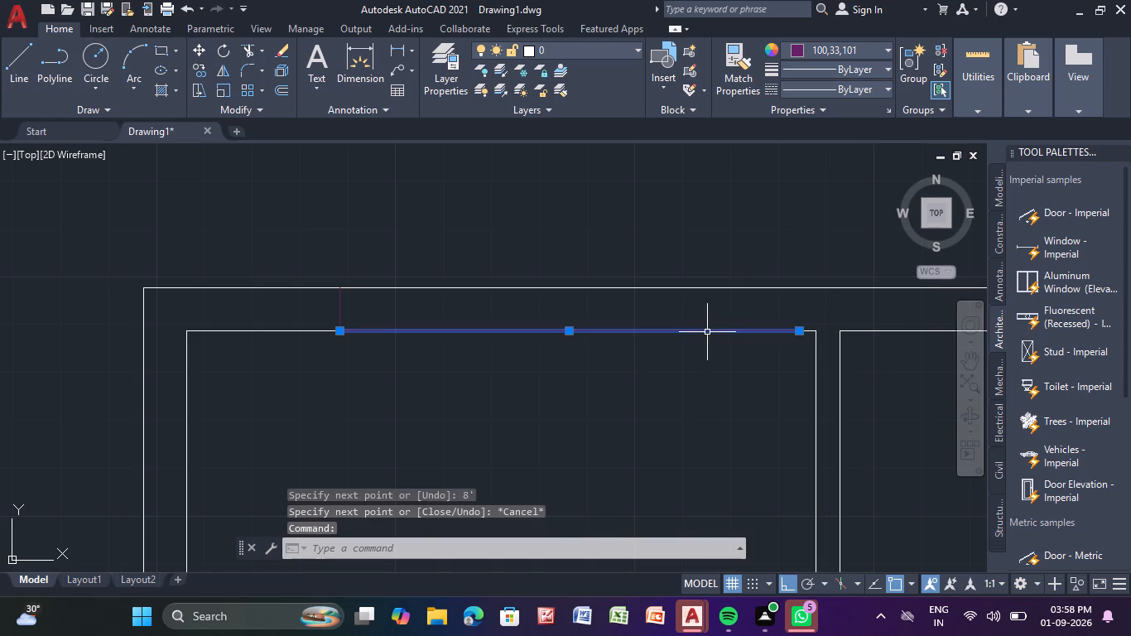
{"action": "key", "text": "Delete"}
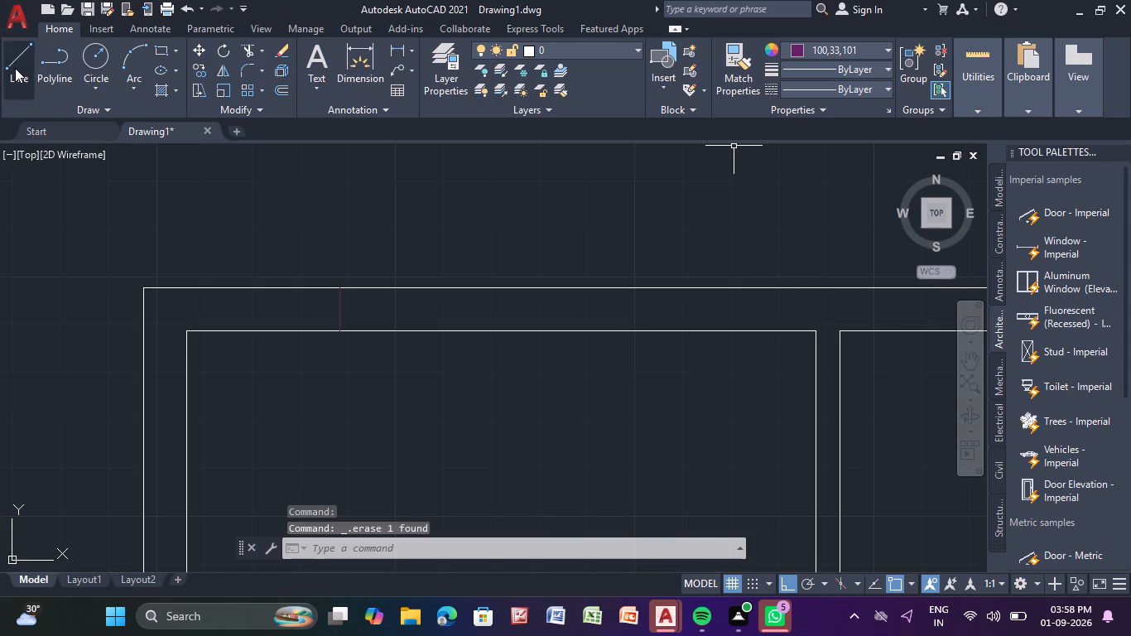
Draw the remaining sides of the window rectangle in the north wall: 6' along the inner face, across the wall, and back along the outer face.
{"action": "left_click_drag", "start_coordinate": [15, 68], "coordinate": [17, 86]}
{"action": "left_click", "coordinate": [335, 328]}
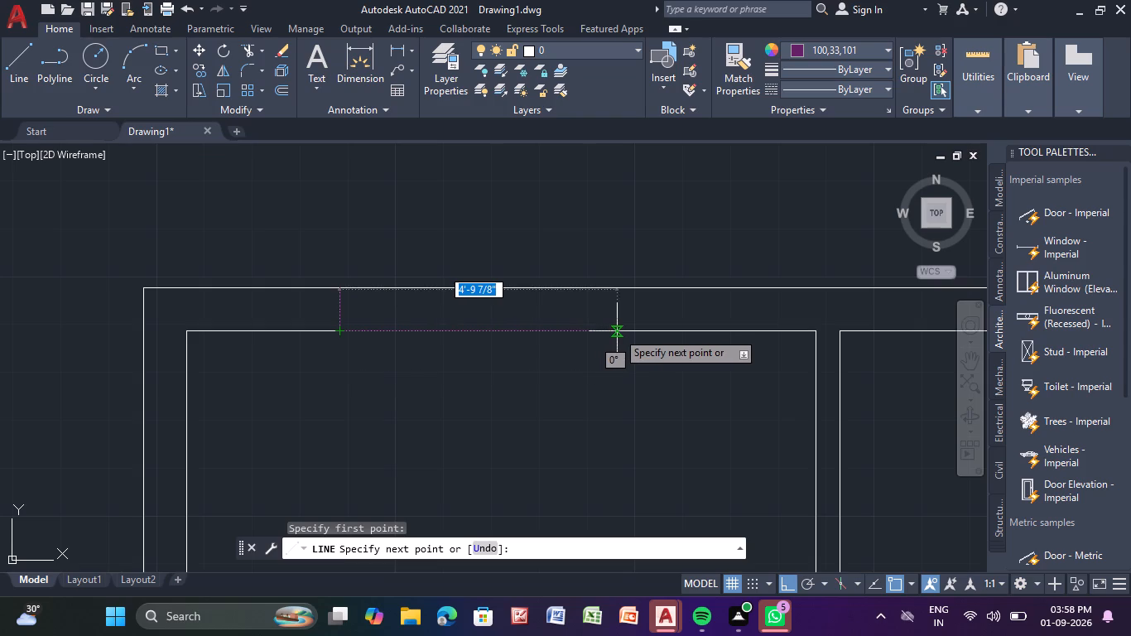
{"action": "type", "text": "6'"}
{"action": "key", "text": "Return"}
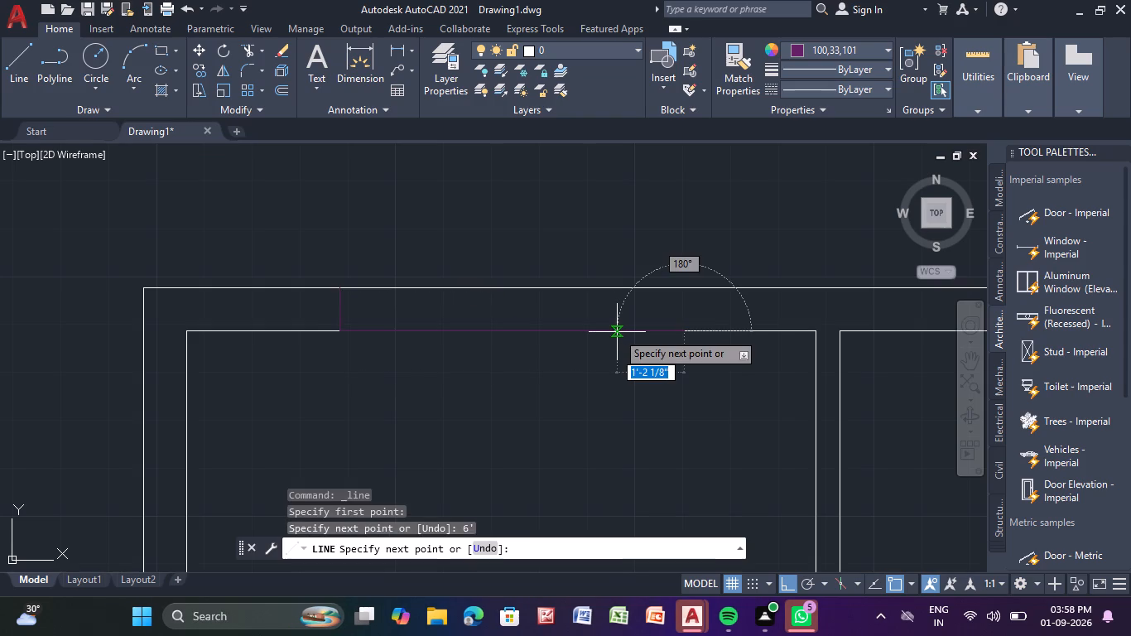
{"action": "scroll", "coordinate": [676, 286], "scroll_direction": "up", "scroll_amount": 2}
{"action": "left_click", "coordinate": [685, 291]}
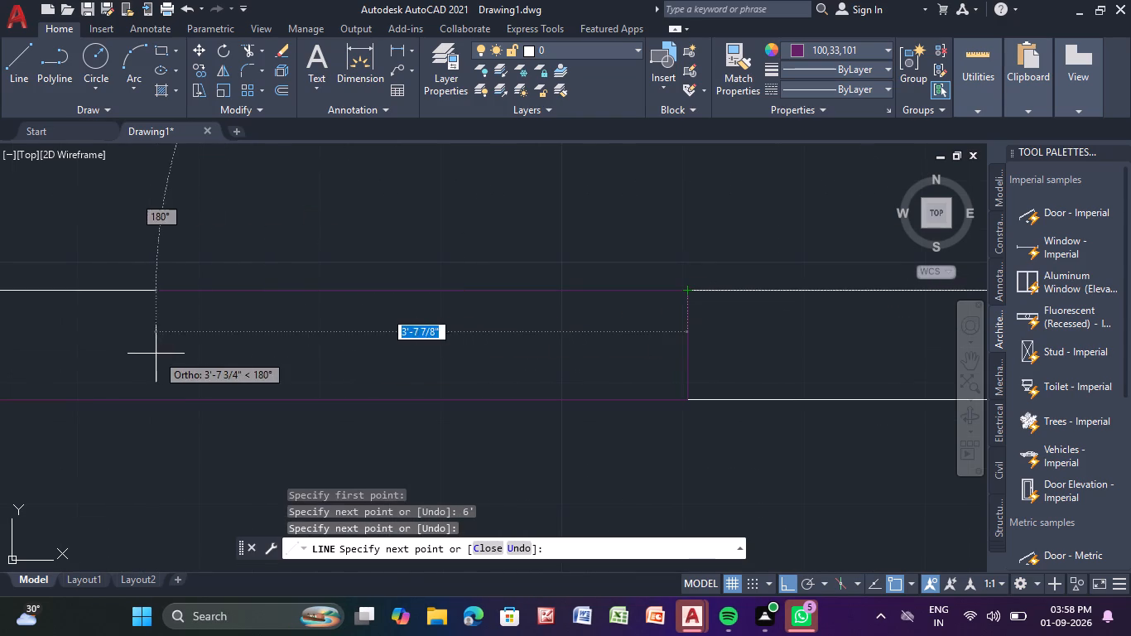
{"action": "scroll", "coordinate": [156, 354], "scroll_direction": "down", "scroll_amount": 1}
{"action": "middle_click_drag", "start_coordinate": [156, 354], "coordinate": [379, 321]}
{"action": "scroll", "coordinate": [156, 354], "scroll_direction": "down", "scroll_amount": 1}
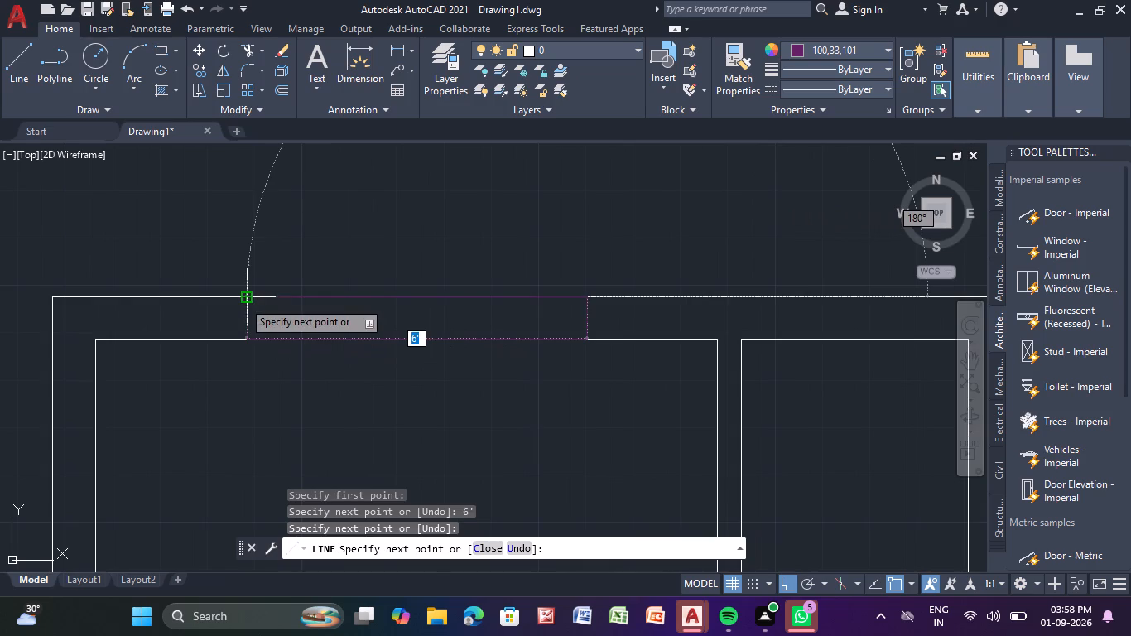
{"action": "left_click", "coordinate": [243, 301]}
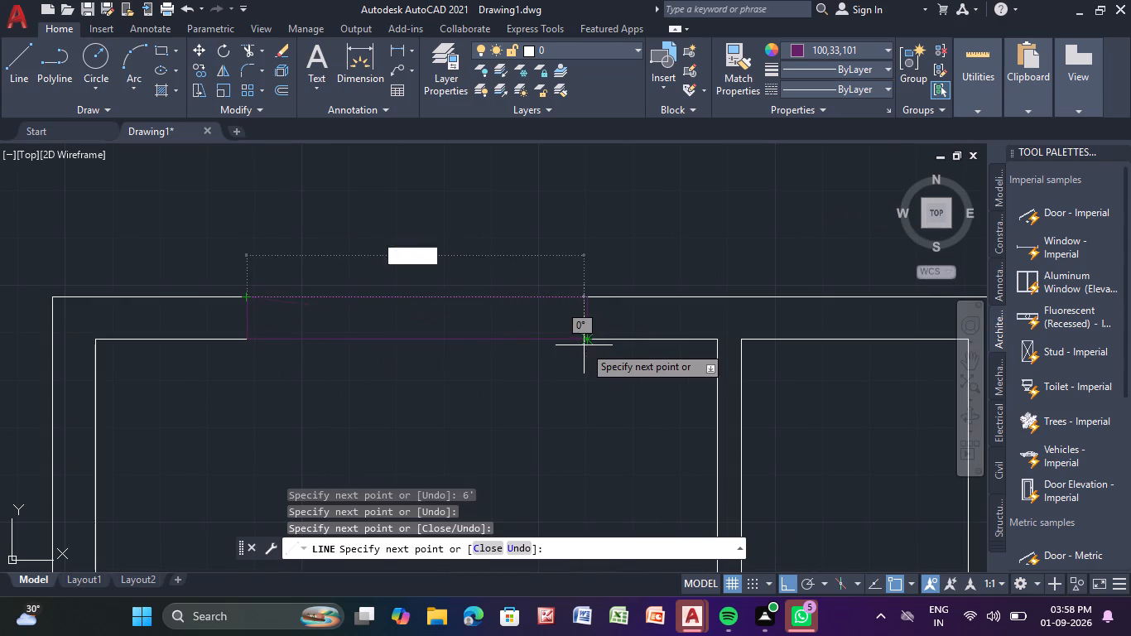
Draw both corner-to-corner diagonals inside the 6' window rectangle in the north wall.
{"action": "left_click", "coordinate": [584, 345]}
{"action": "left_click", "coordinate": [585, 295]}
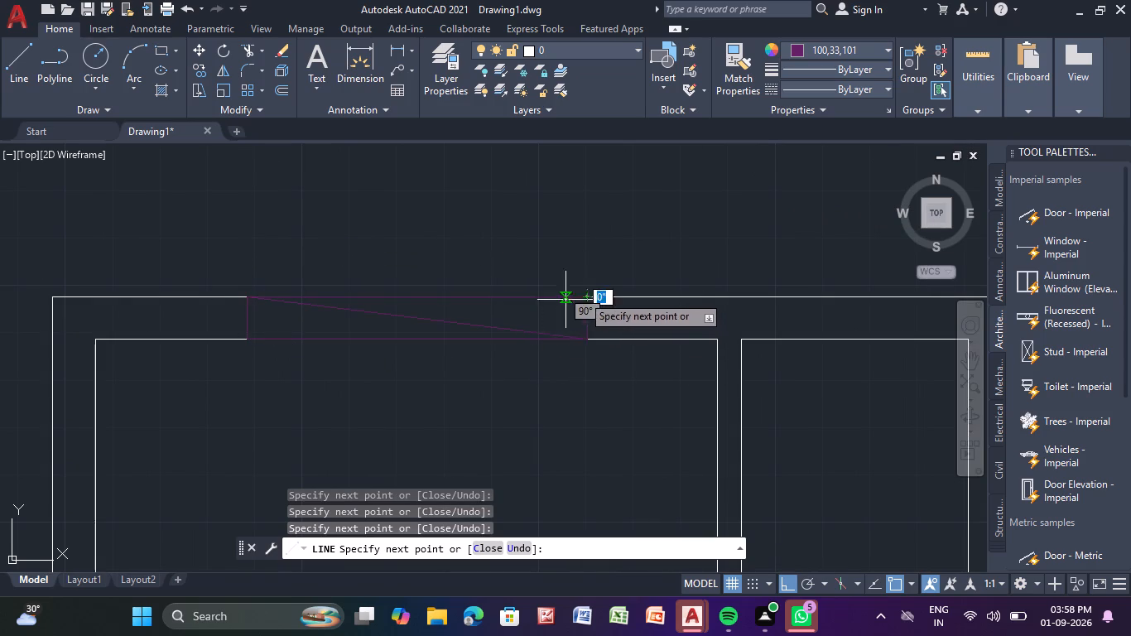
{"action": "left_click", "coordinate": [247, 335]}
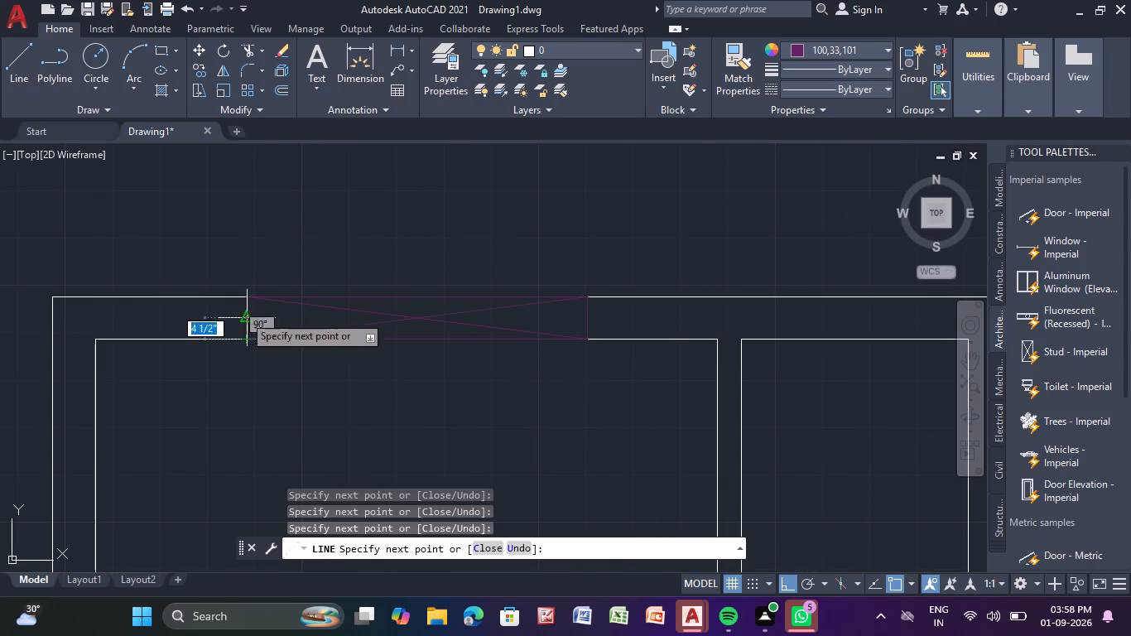
{"action": "left_click", "coordinate": [247, 301]}
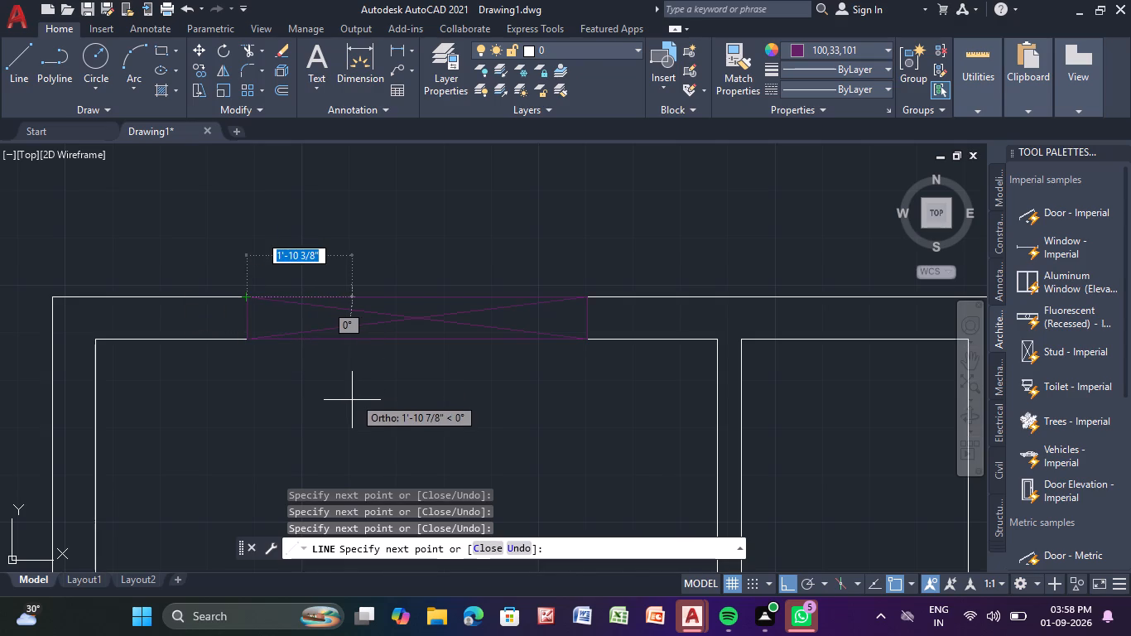
{"action": "key", "text": "Escape"}
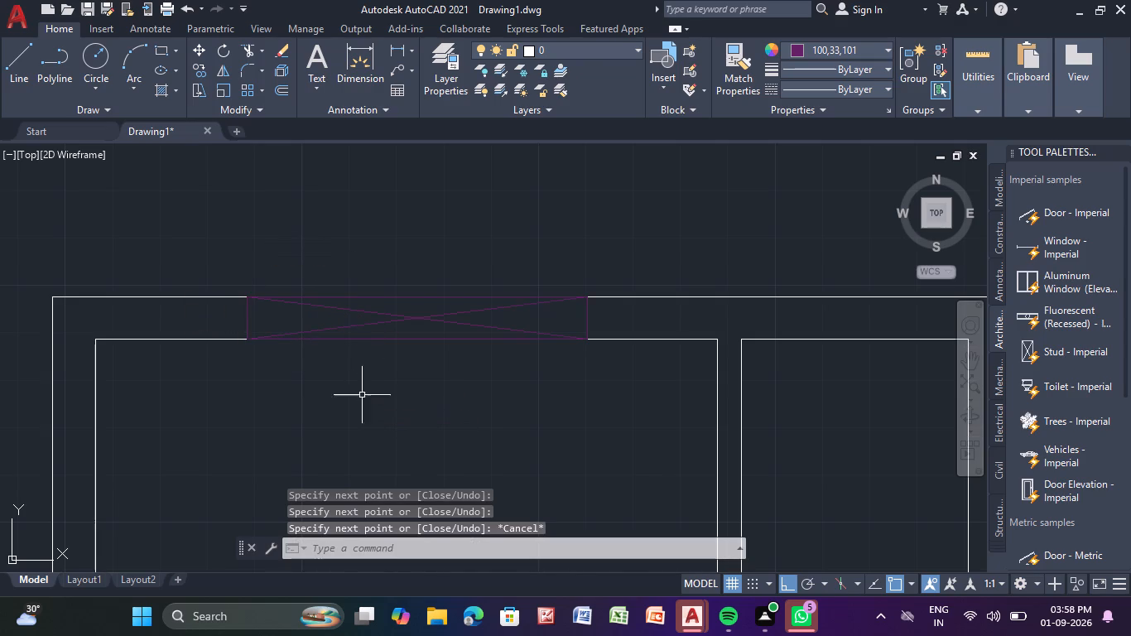
Group the outline and diagonal lines of the north-wall window into one object.
{"action": "left_click", "coordinate": [421, 297]}
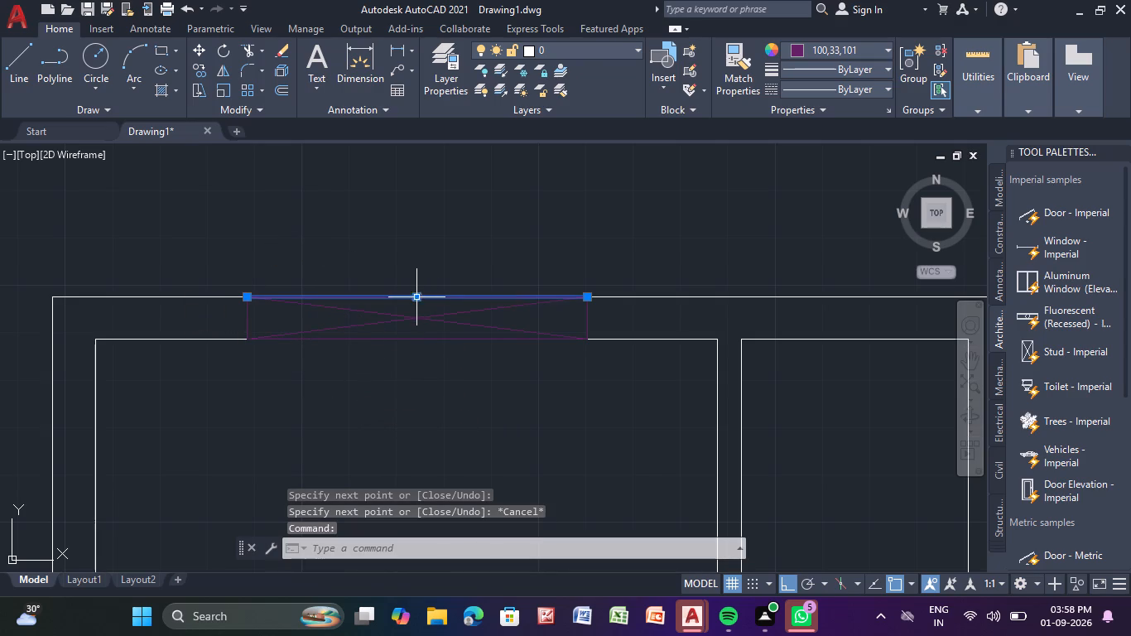
{"action": "left_click", "coordinate": [409, 316]}
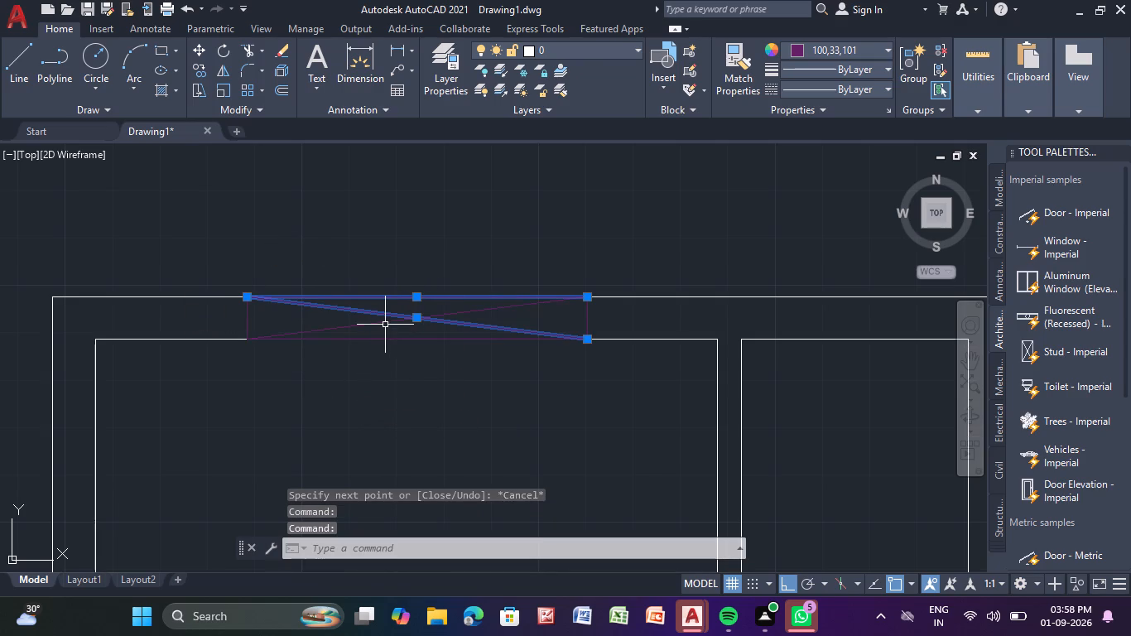
{"action": "left_click", "coordinate": [361, 325]}
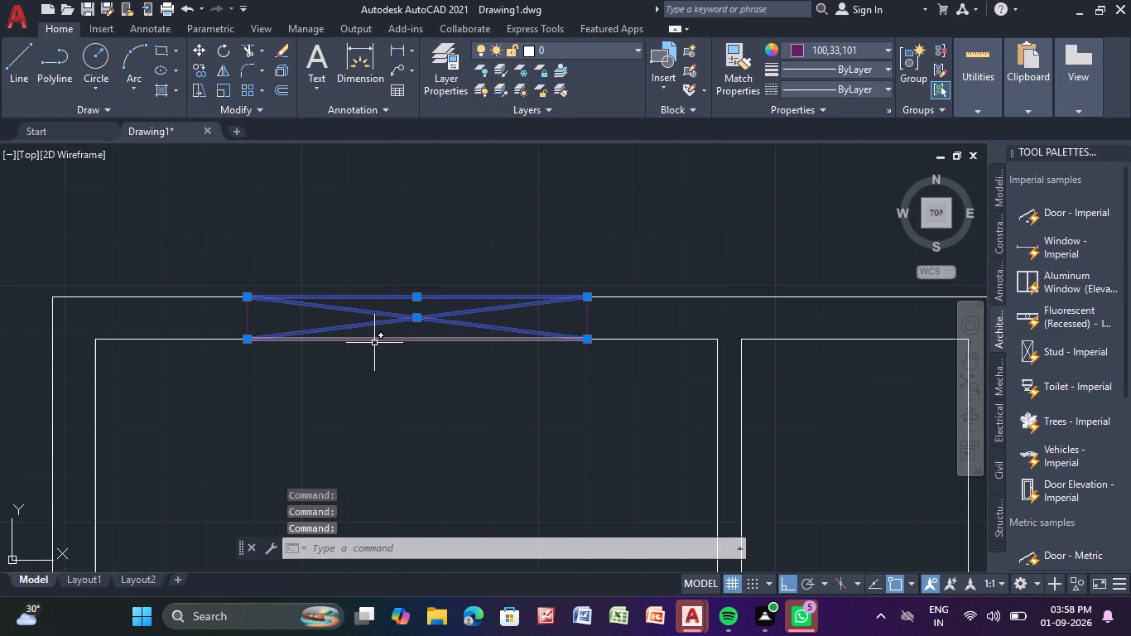
{"action": "left_click", "coordinate": [375, 340]}
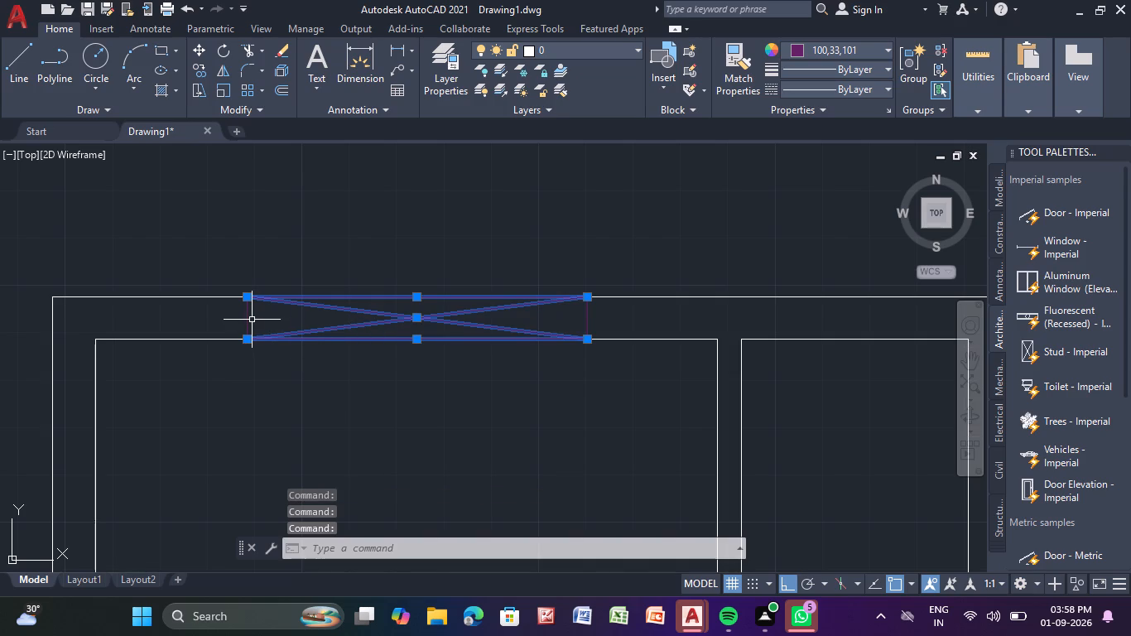
{"action": "left_click", "coordinate": [249, 320]}
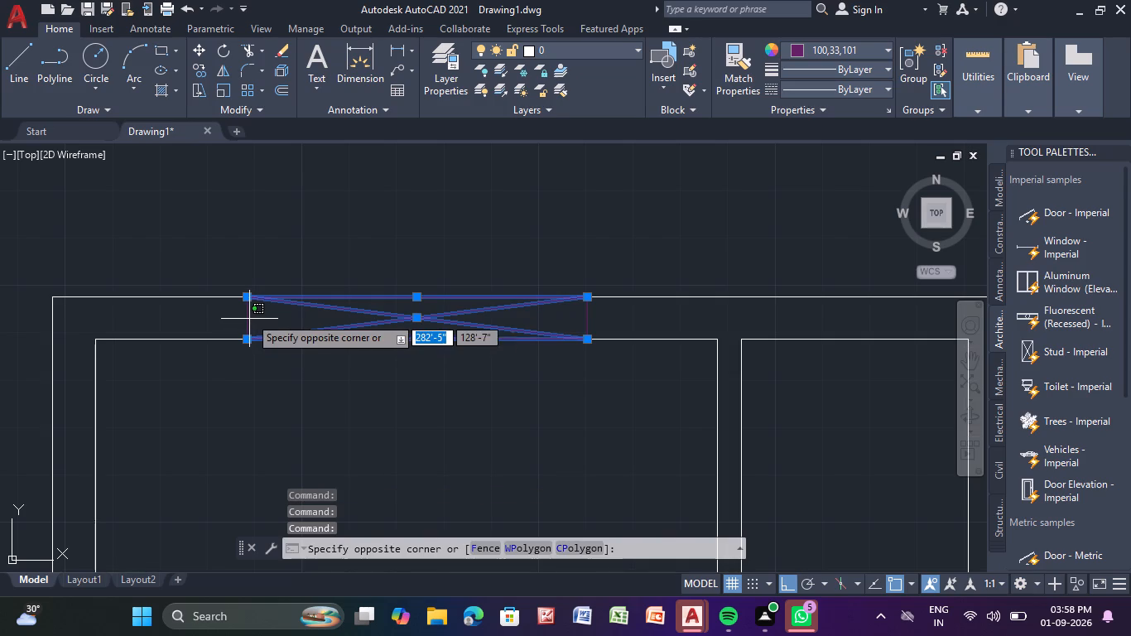
{"action": "left_click", "coordinate": [244, 310]}
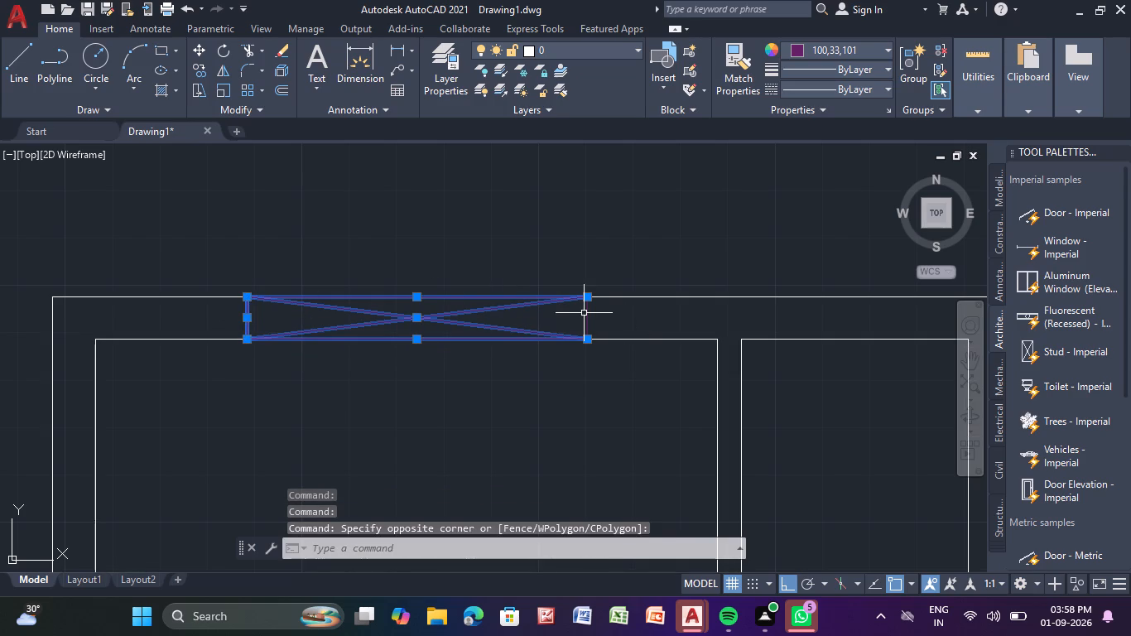
{"action": "left_click", "coordinate": [587, 310]}
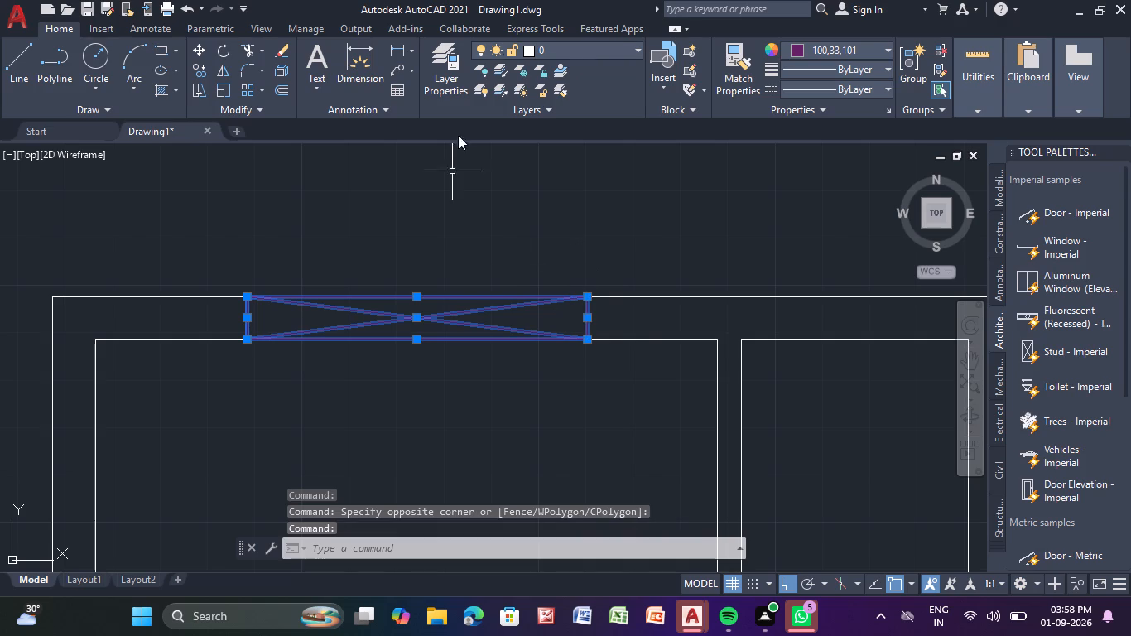
{"action": "left_click", "coordinate": [918, 65]}
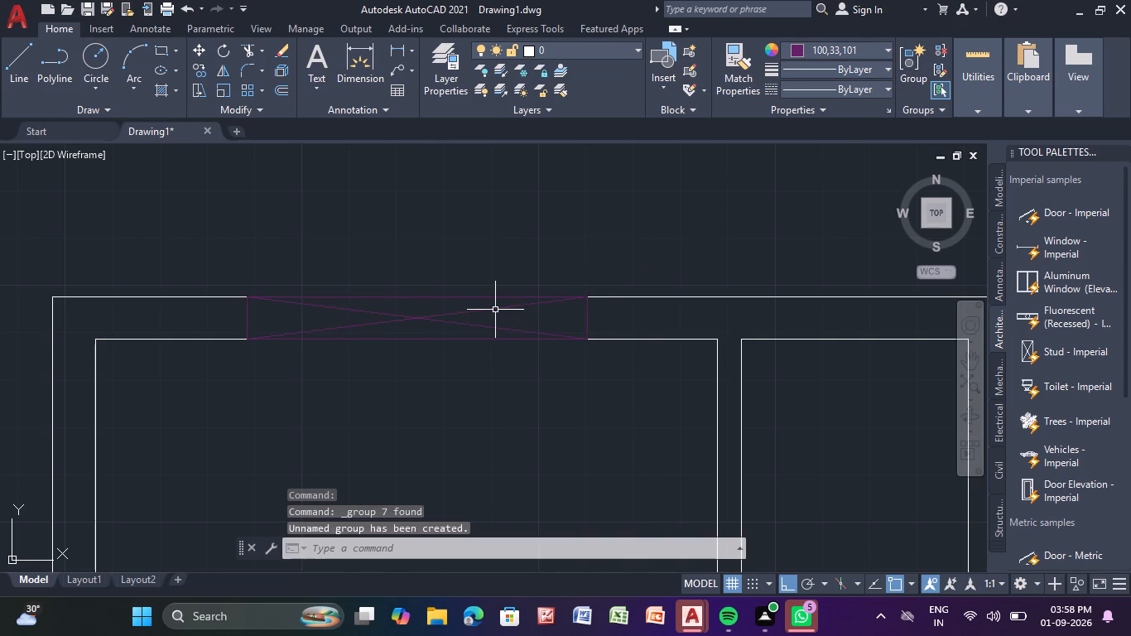
Copy the window group about 2'-2" straight north into the empty space outside the wall.
{"action": "left_click", "coordinate": [495, 310]}
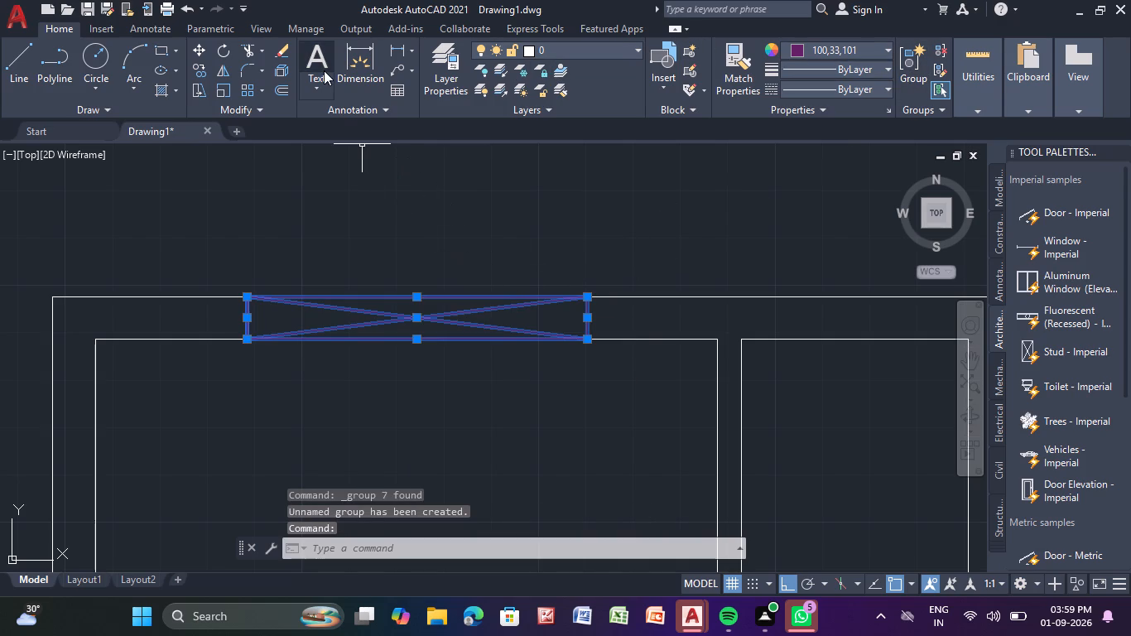
{"action": "left_click", "coordinate": [203, 68]}
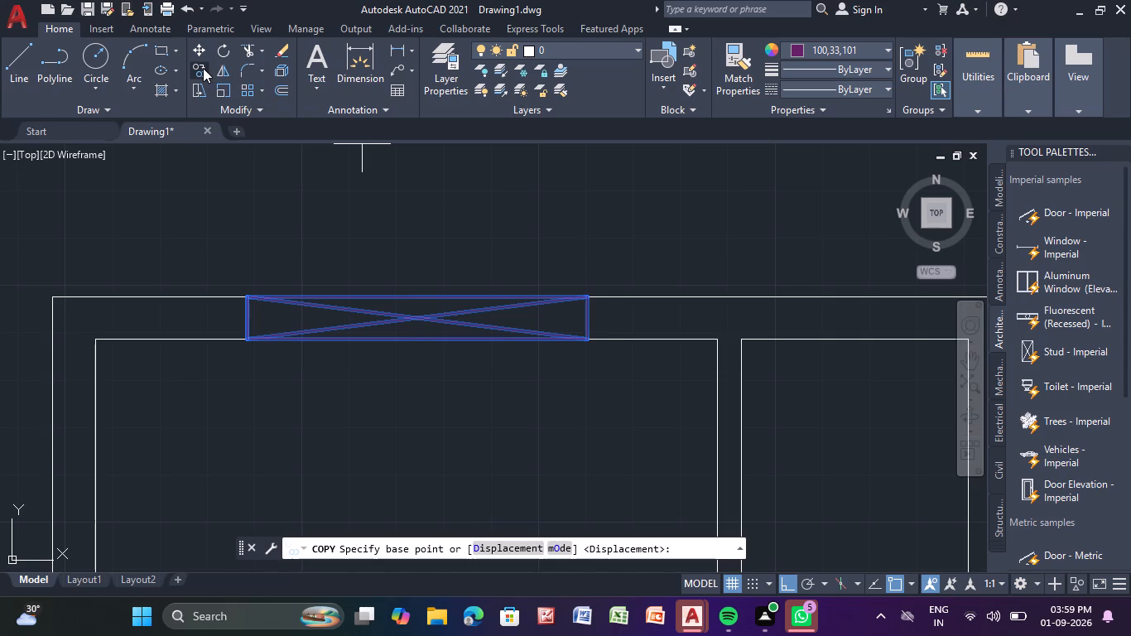
{"action": "left_click", "coordinate": [438, 320]}
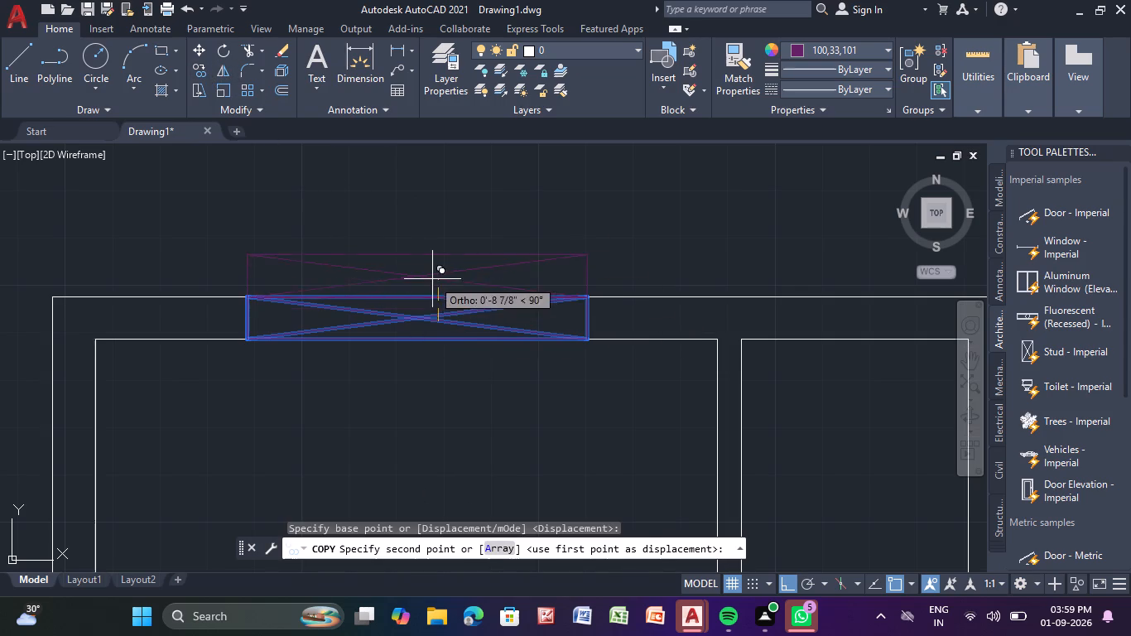
{"action": "left_click", "coordinate": [444, 197]}
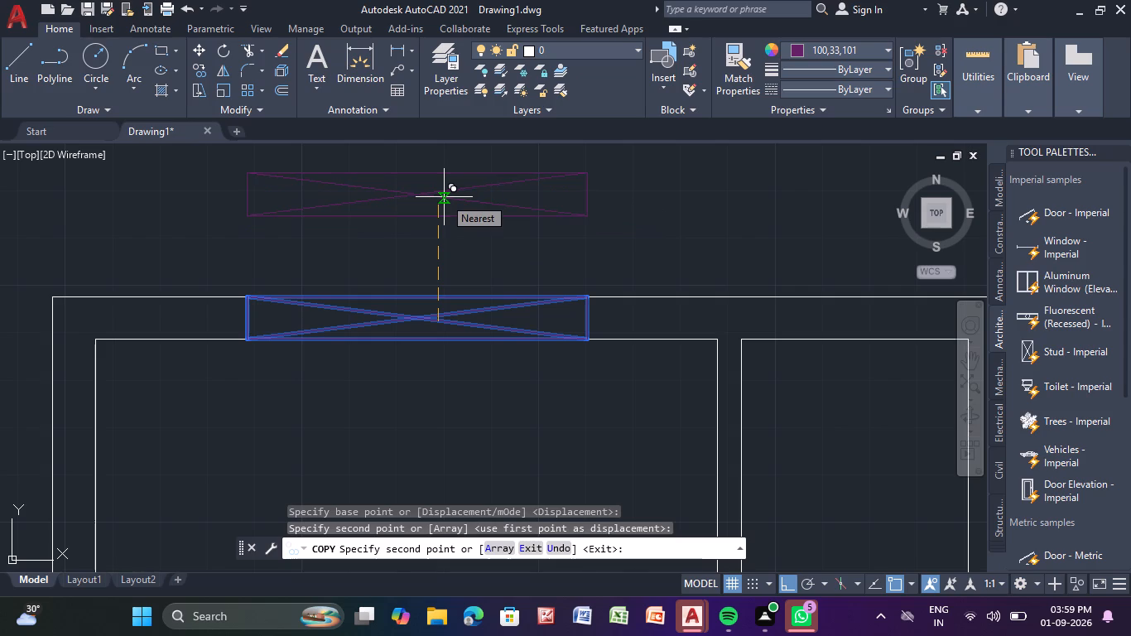
{"action": "key", "text": "Escape"}
{"action": "key", "text": "Escape"}
{"action": "key", "text": "Escape"}
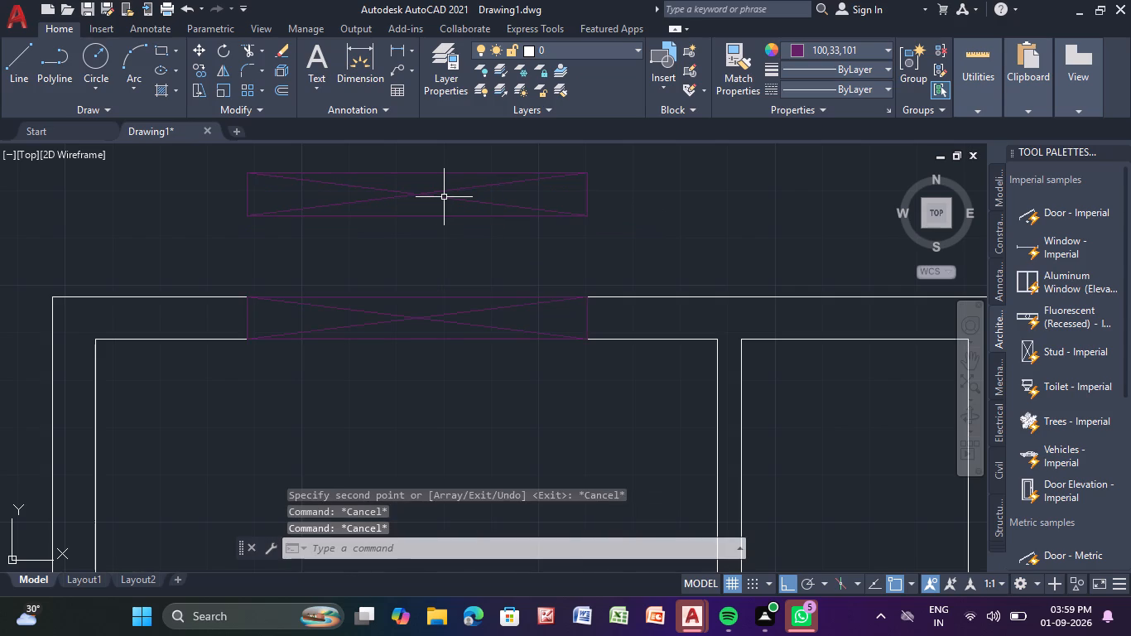
Rotate the copied window group outside the north wall 90° counterclockwise about its northwest corner so it stands upright.
{"action": "middle_click_drag", "start_coordinate": [444, 197], "coordinate": [484, 300]}
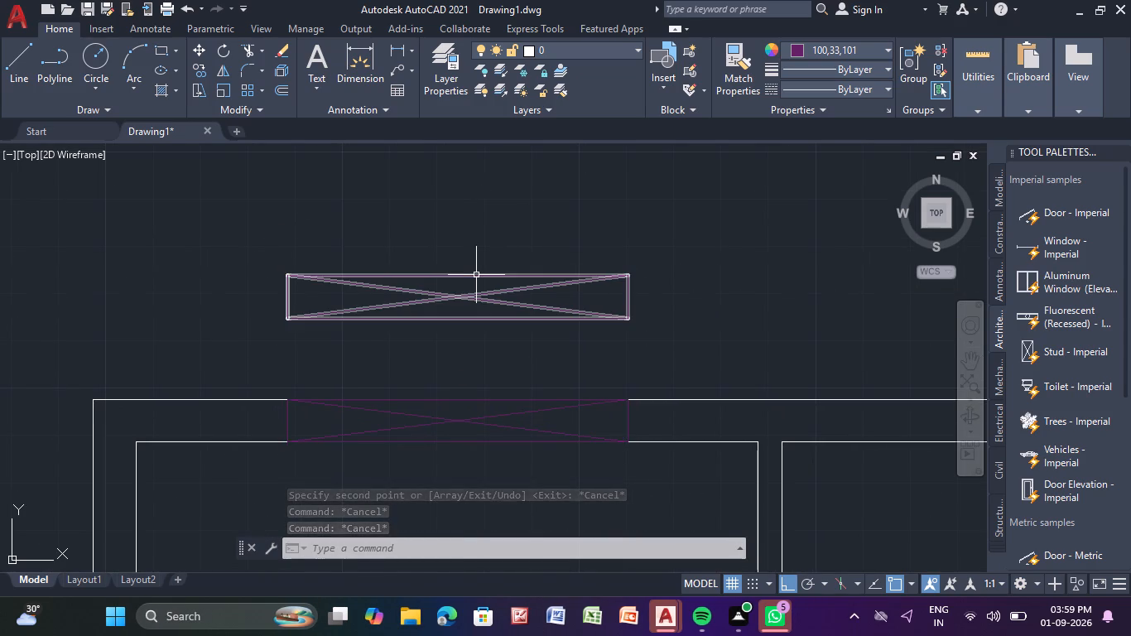
{"action": "left_click", "coordinate": [476, 275]}
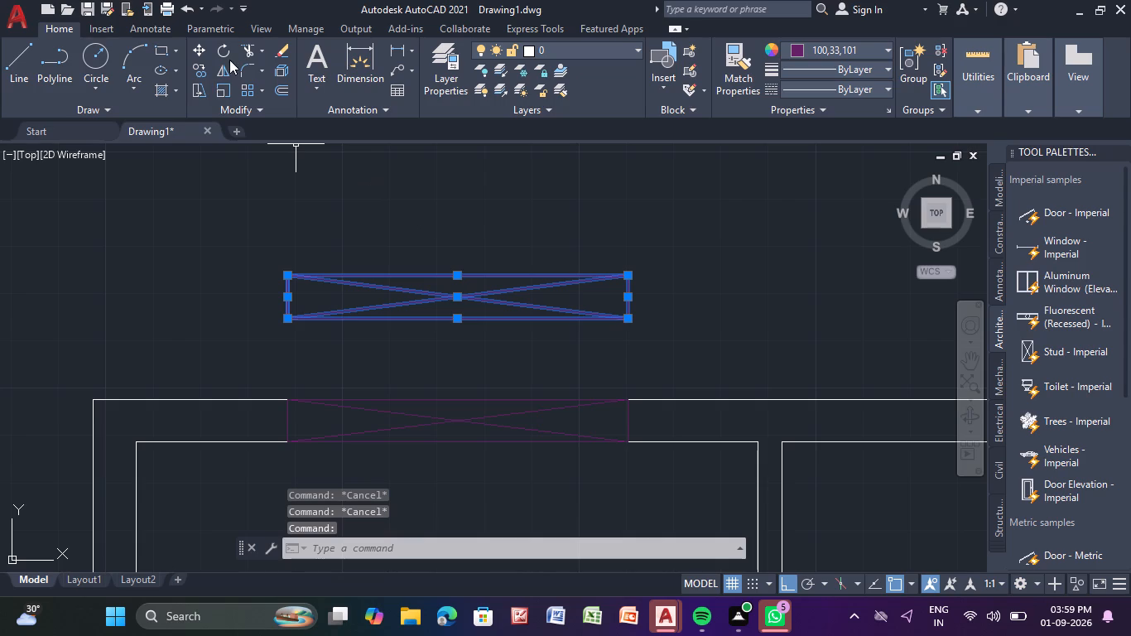
{"action": "left_click", "coordinate": [216, 49]}
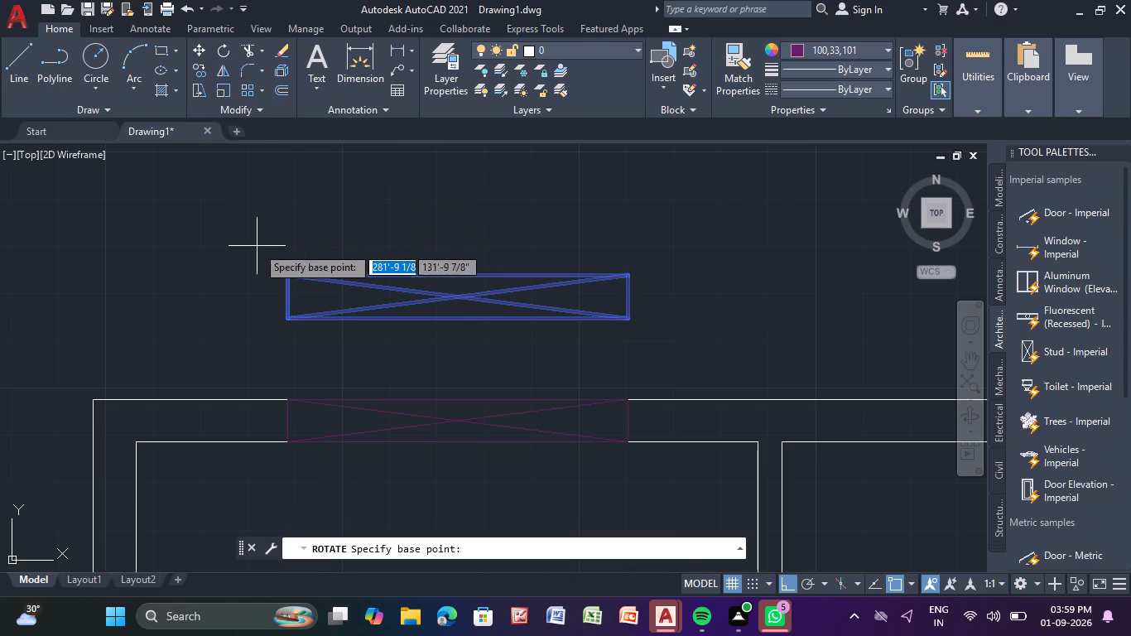
{"action": "left_click", "coordinate": [286, 276]}
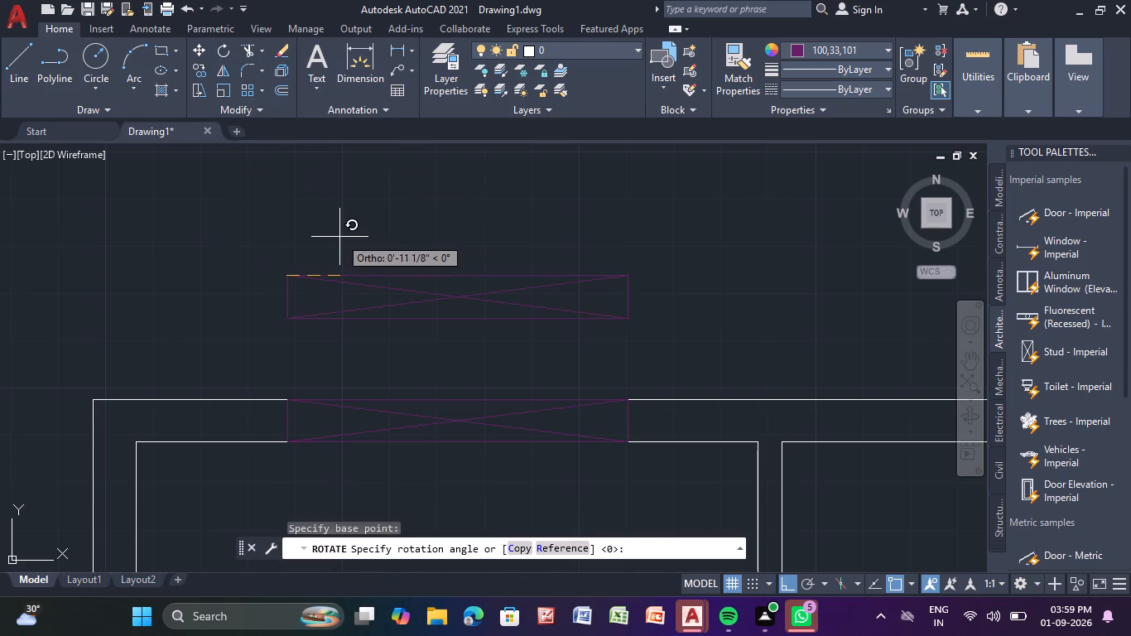
{"action": "left_click", "coordinate": [301, 228]}
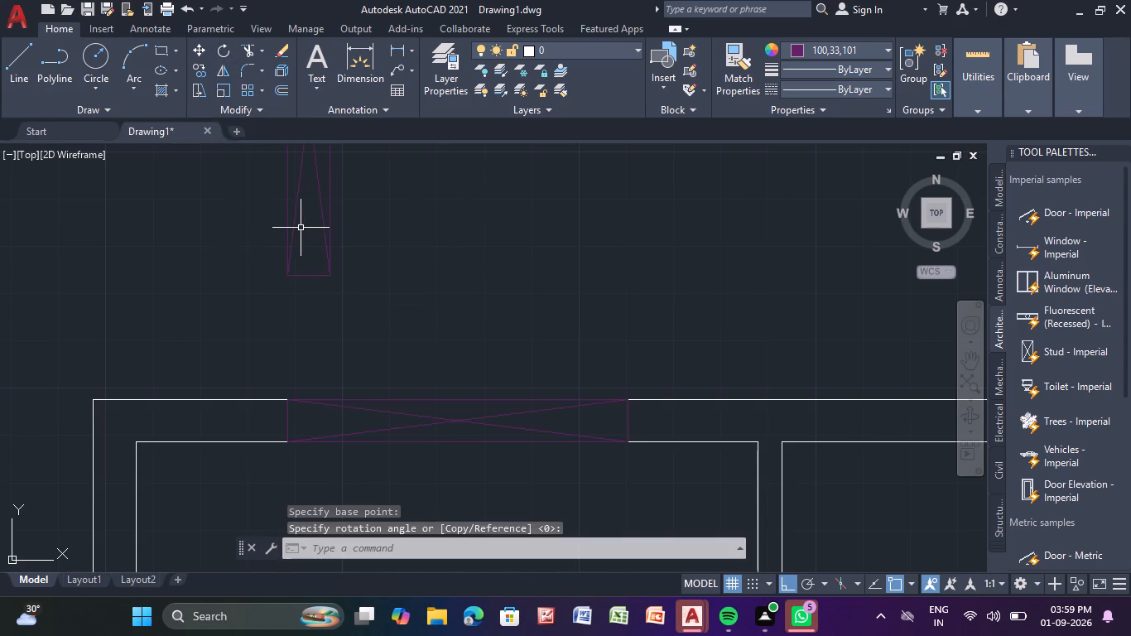
Copy the upright window group from its centre, using polar tracking, into the west wall midway along the room just south of the corridor row.
{"action": "scroll", "coordinate": [314, 245], "scroll_direction": "down", "scroll_amount": 2}
{"action": "middle_click_drag", "start_coordinate": [315, 245], "coordinate": [315, 265]}
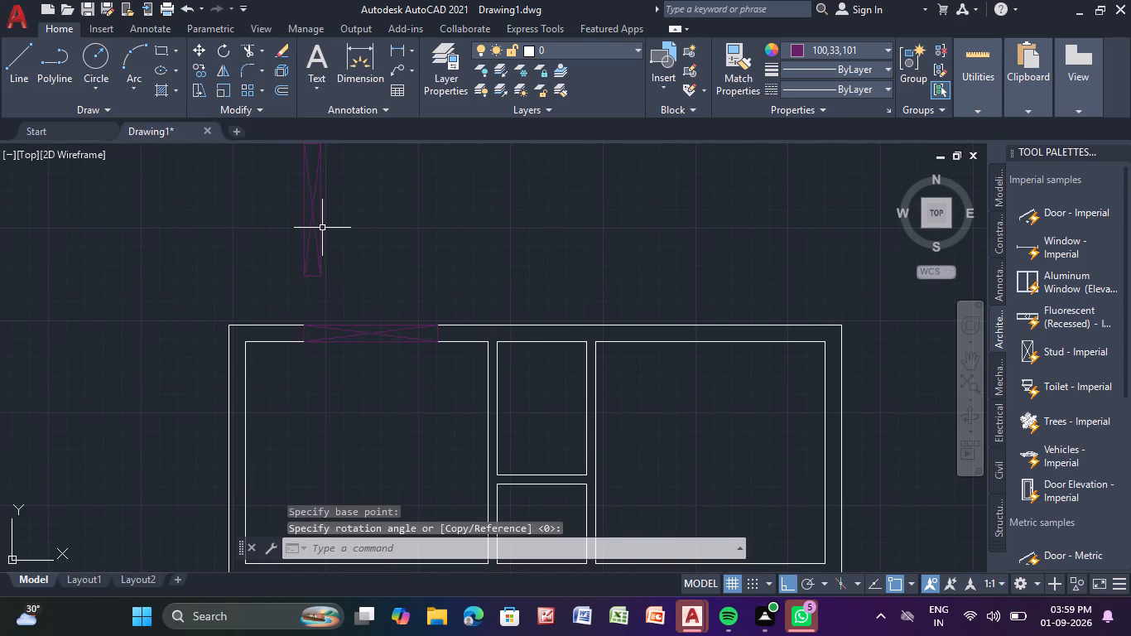
{"action": "left_click", "coordinate": [322, 224]}
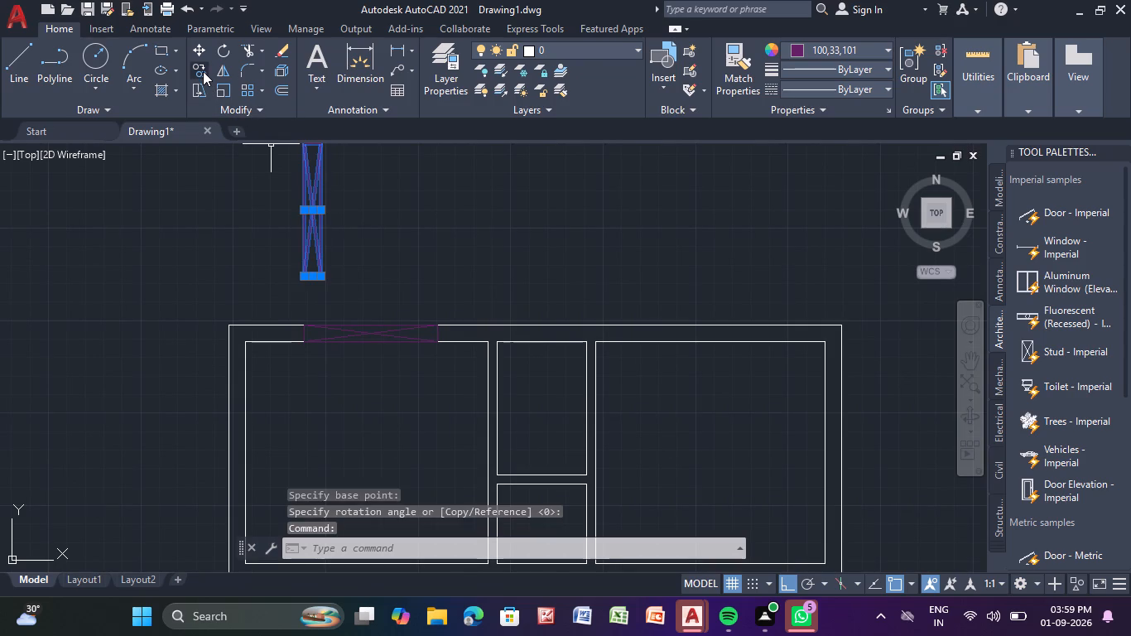
{"action": "left_click", "coordinate": [203, 70]}
{"action": "left_click_drag", "start_coordinate": [310, 214], "coordinate": [293, 325]}
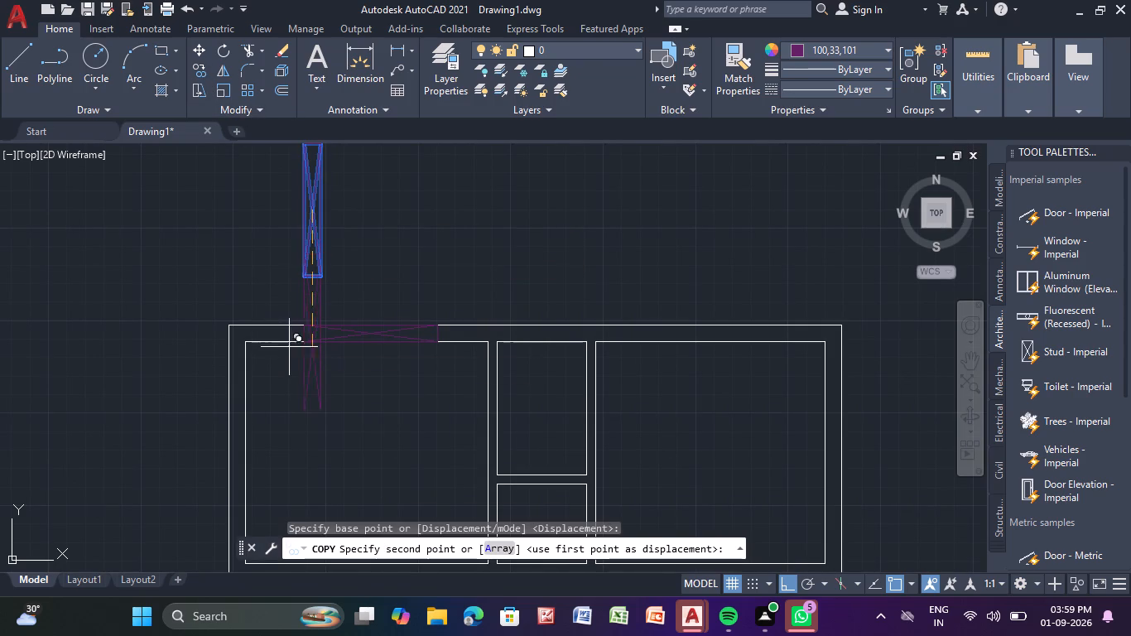
{"action": "scroll", "coordinate": [291, 364], "scroll_direction": "down", "scroll_amount": 1}
{"action": "middle_click_drag", "start_coordinate": [291, 365], "coordinate": [355, 279]}
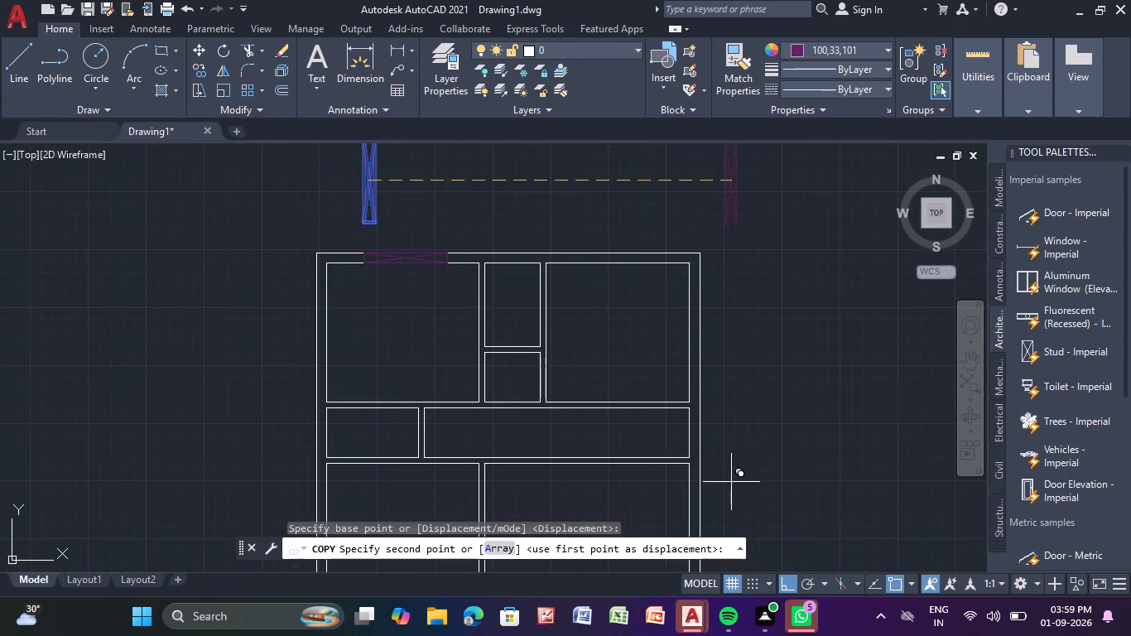
{"action": "left_click", "coordinate": [804, 583]}
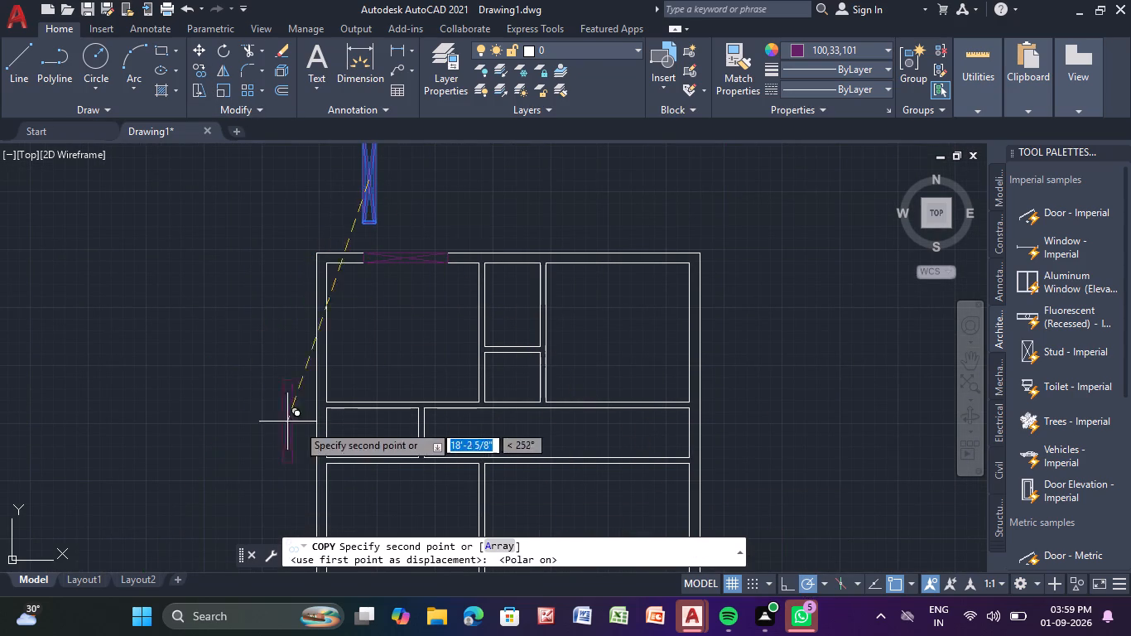
{"action": "middle_click_drag", "start_coordinate": [340, 439], "coordinate": [344, 344]}
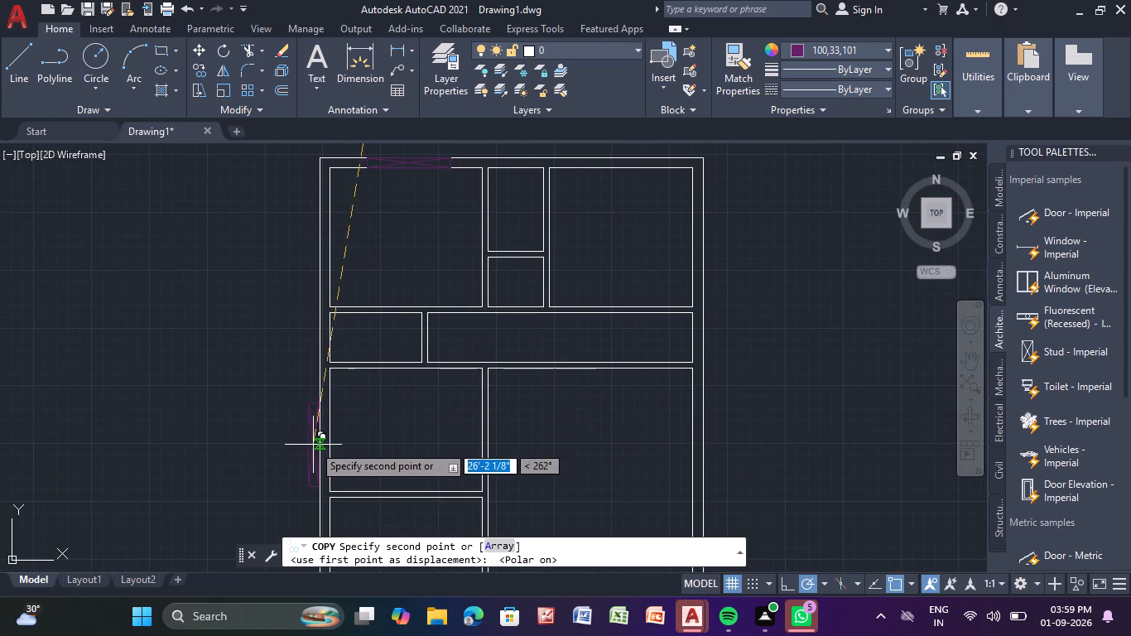
{"action": "scroll", "coordinate": [324, 431], "scroll_direction": "up", "scroll_amount": 4}
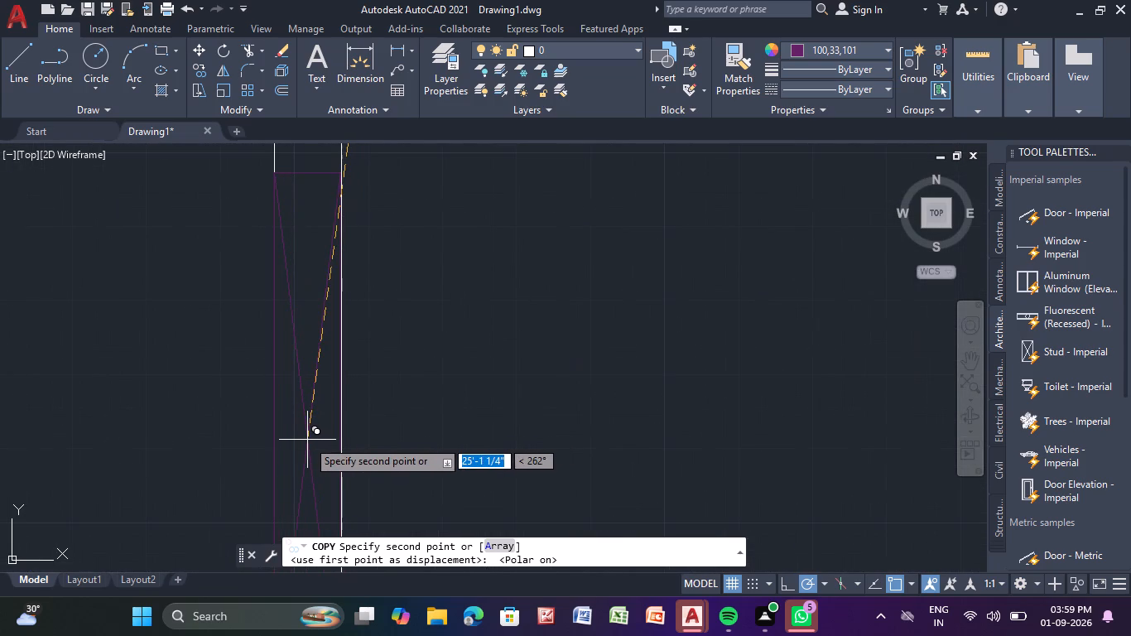
{"action": "scroll", "coordinate": [310, 439], "scroll_direction": "up", "scroll_amount": 2}
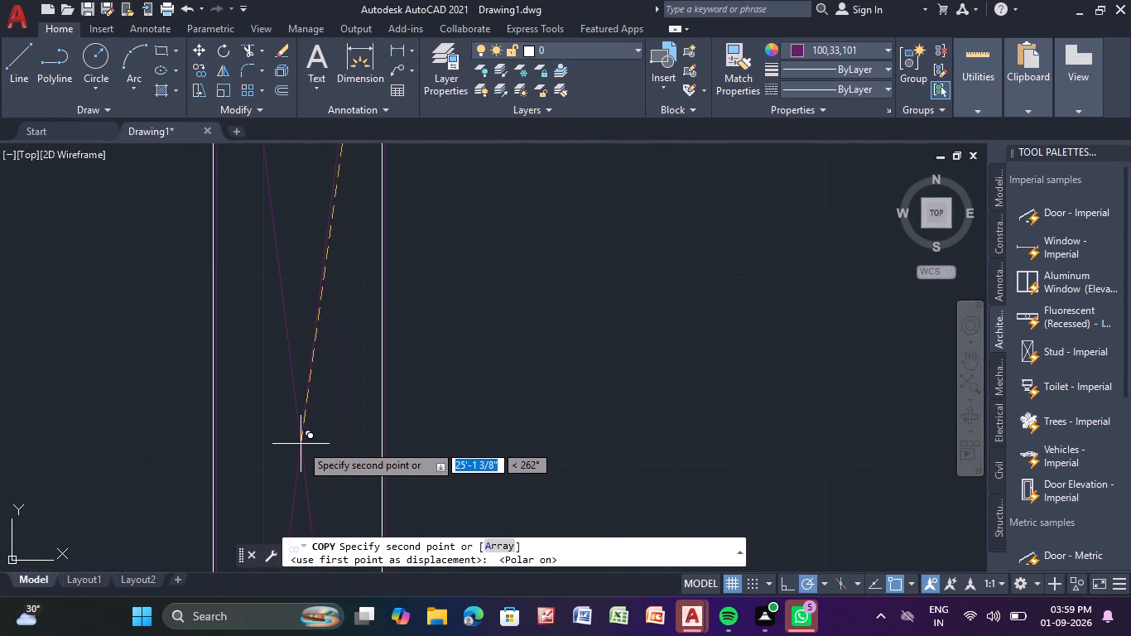
{"action": "left_click", "coordinate": [298, 444]}
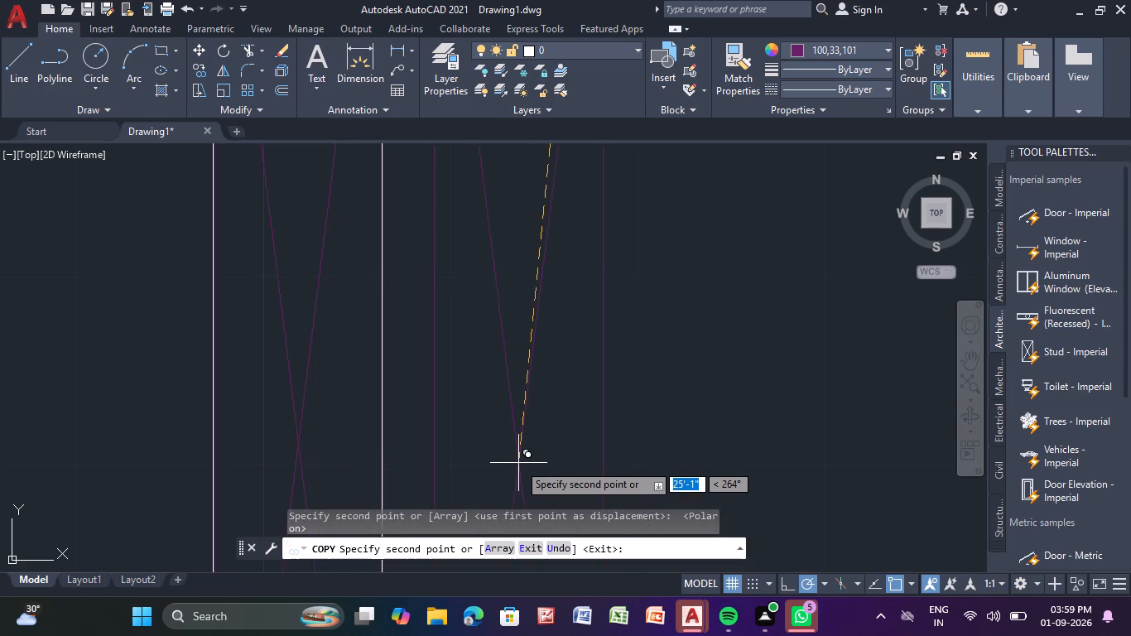
Place another copy of the upright window in the east wall, near the north end of the large southeast room.
{"action": "scroll", "coordinate": [518, 463], "scroll_direction": "down", "scroll_amount": 3}
{"action": "middle_click_drag", "start_coordinate": [527, 460], "coordinate": [128, 394]}
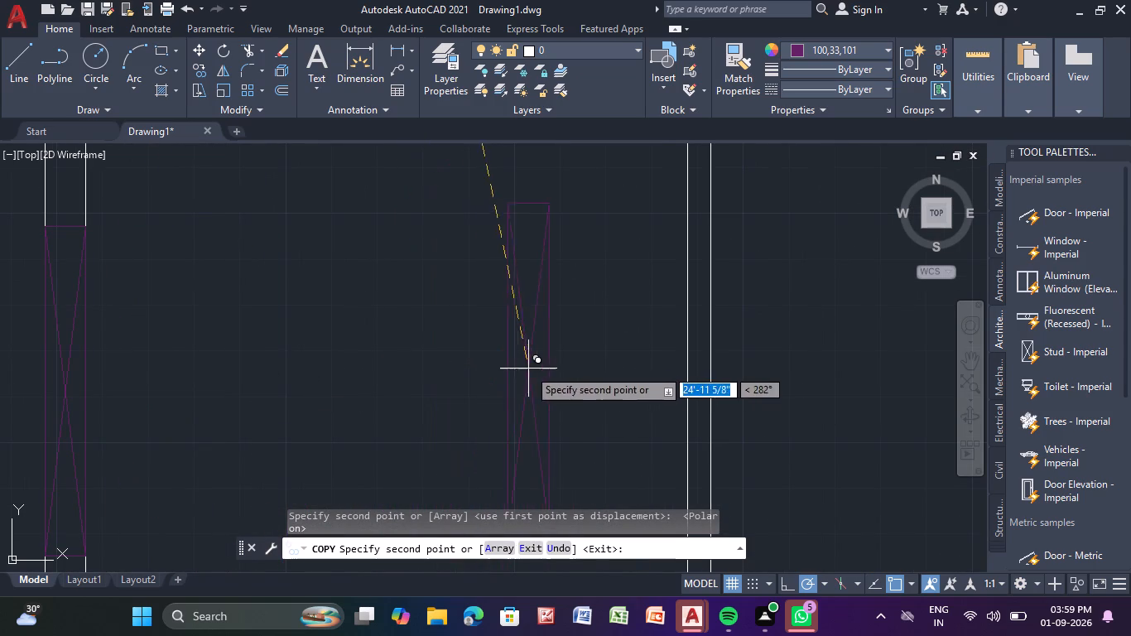
{"action": "middle_click_drag", "start_coordinate": [630, 374], "coordinate": [593, 436]}
{"action": "scroll", "coordinate": [668, 418], "scroll_direction": "down", "scroll_amount": 2}
{"action": "middle_click_drag", "start_coordinate": [734, 410], "coordinate": [667, 397]}
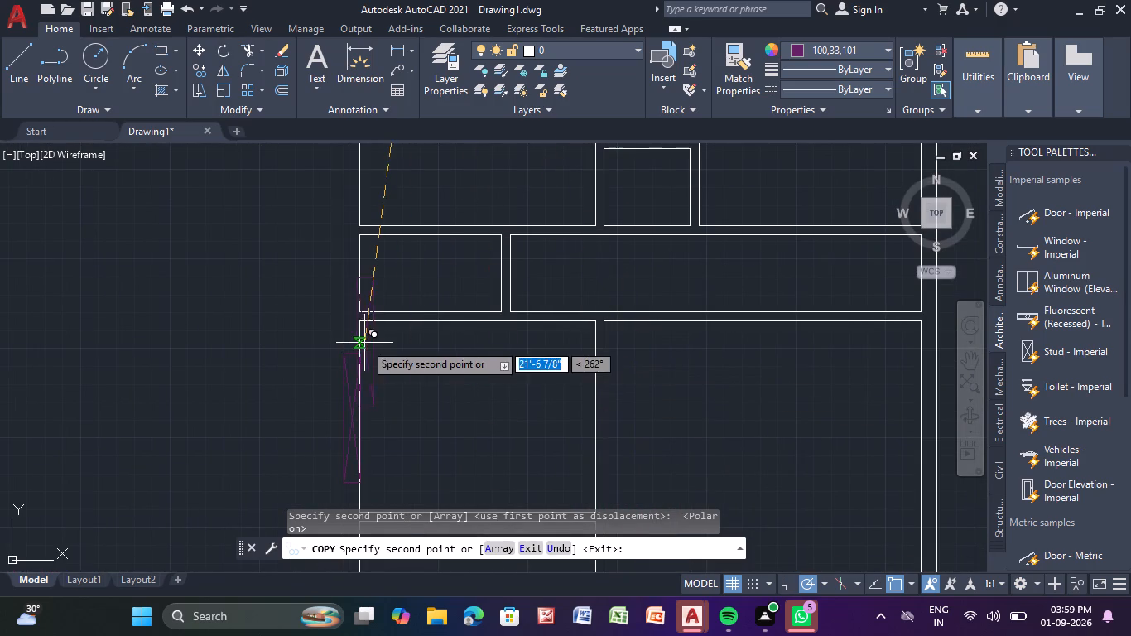
{"action": "scroll", "coordinate": [739, 417], "scroll_direction": "down", "scroll_amount": 1}
{"action": "middle_click_drag", "start_coordinate": [739, 417], "coordinate": [440, 402]}
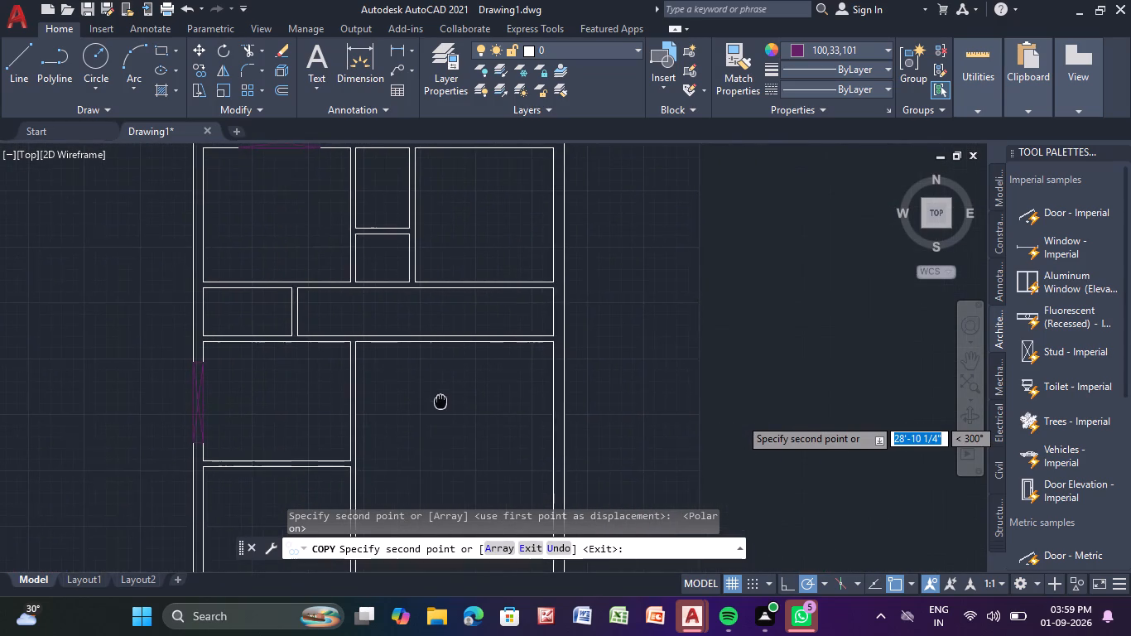
{"action": "middle_click_drag", "start_coordinate": [440, 402], "coordinate": [444, 335]}
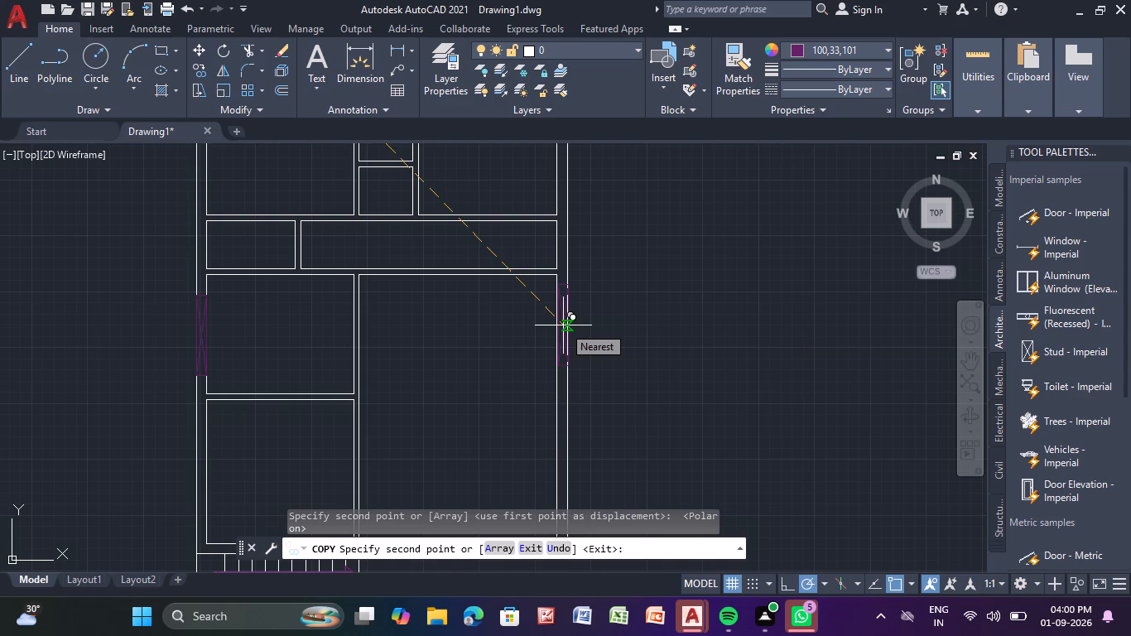
{"action": "scroll", "coordinate": [563, 325], "scroll_direction": "up", "scroll_amount": 1}
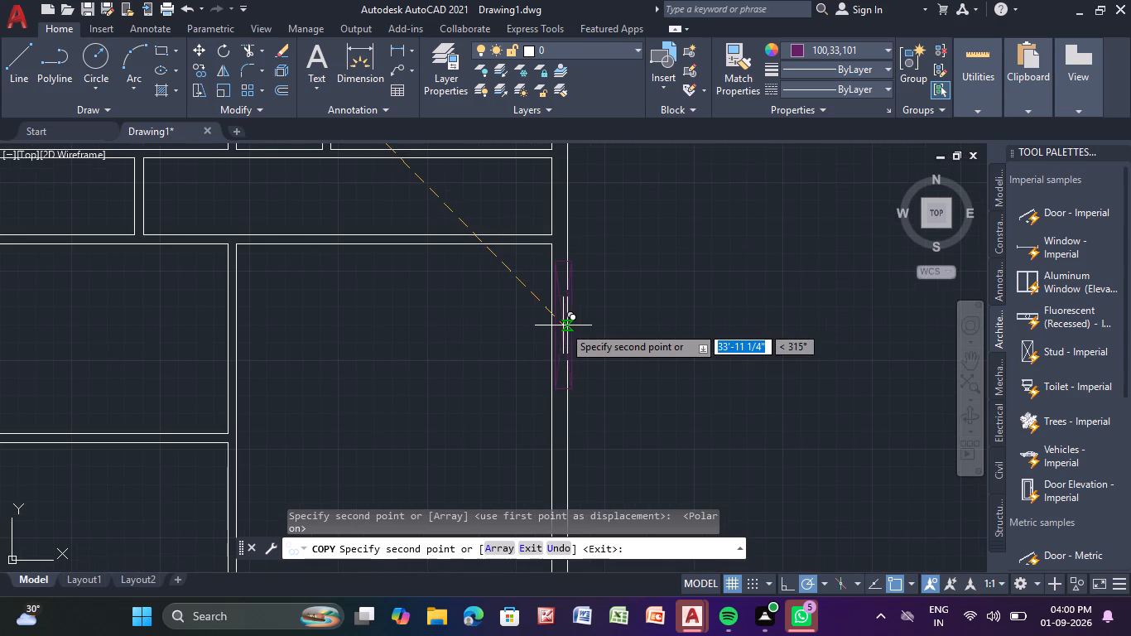
{"action": "scroll", "coordinate": [555, 334], "scroll_direction": "up", "scroll_amount": 1}
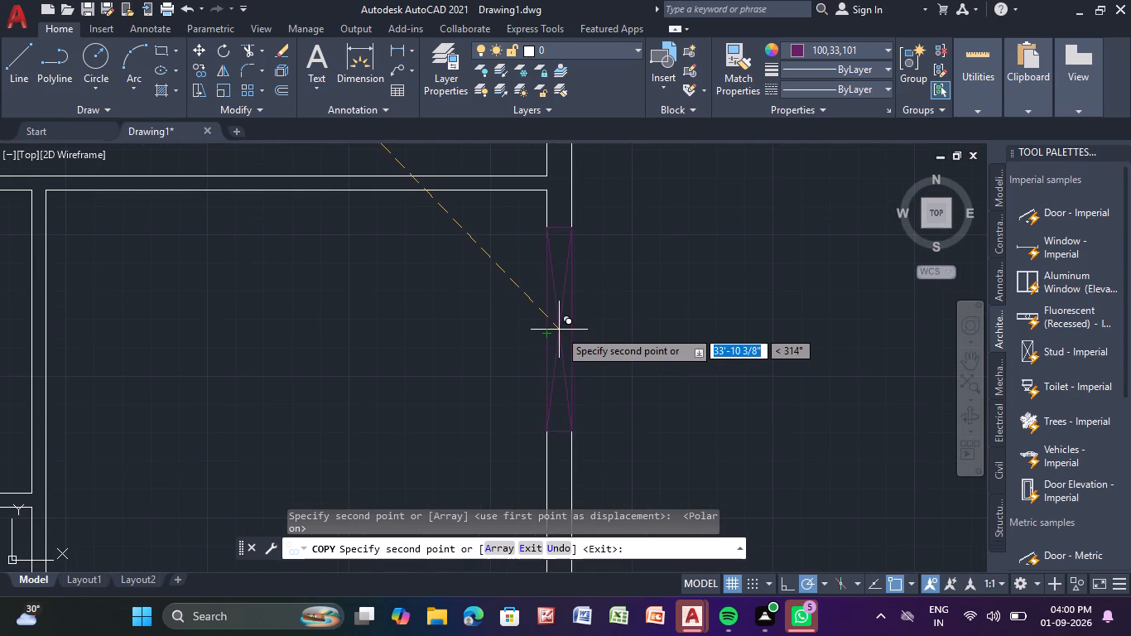
{"action": "left_click", "coordinate": [559, 329]}
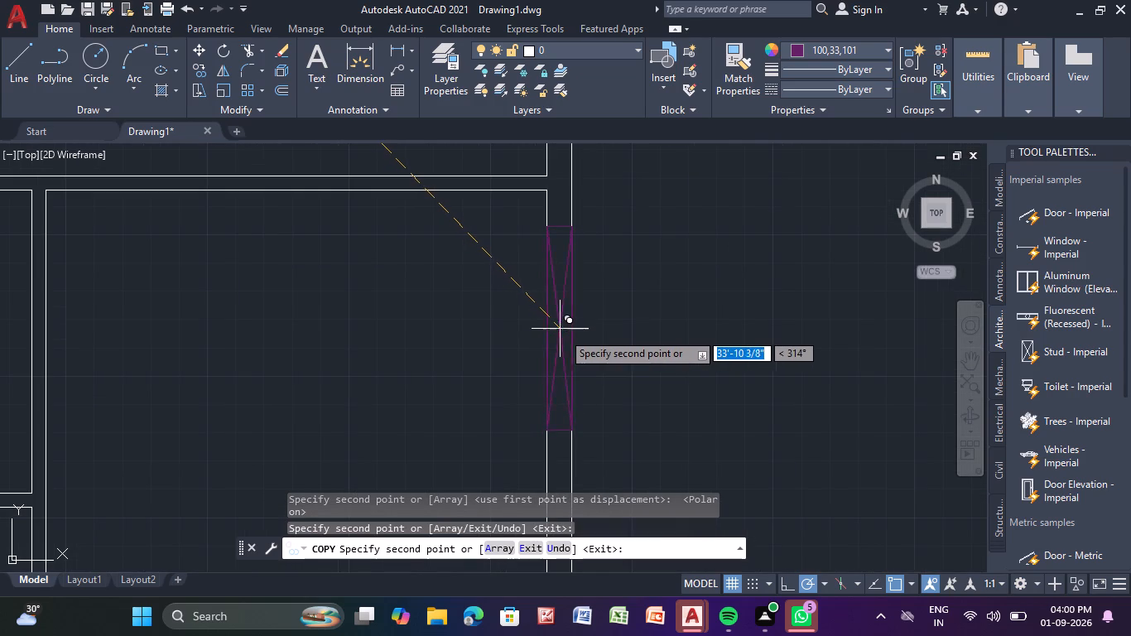
Place a further window copy in the east wall, near the south end of the large southeast room.
{"action": "scroll", "coordinate": [641, 382], "scroll_direction": "down", "scroll_amount": 1}
{"action": "middle_click_drag", "start_coordinate": [641, 382], "coordinate": [621, 210]}
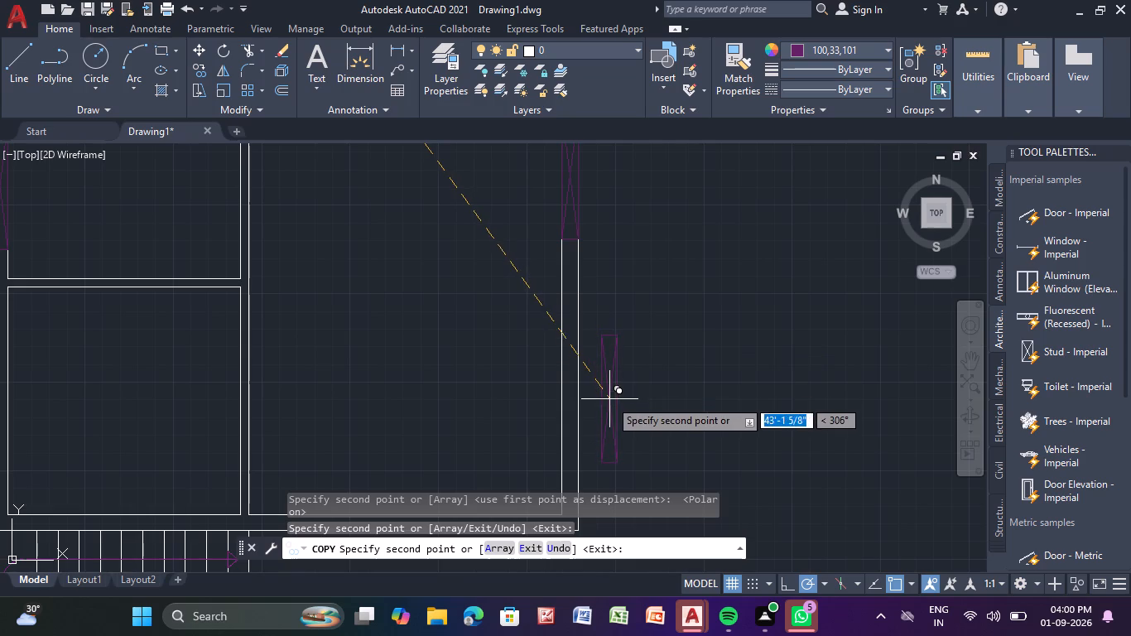
{"action": "middle_click_drag", "start_coordinate": [609, 399], "coordinate": [615, 325]}
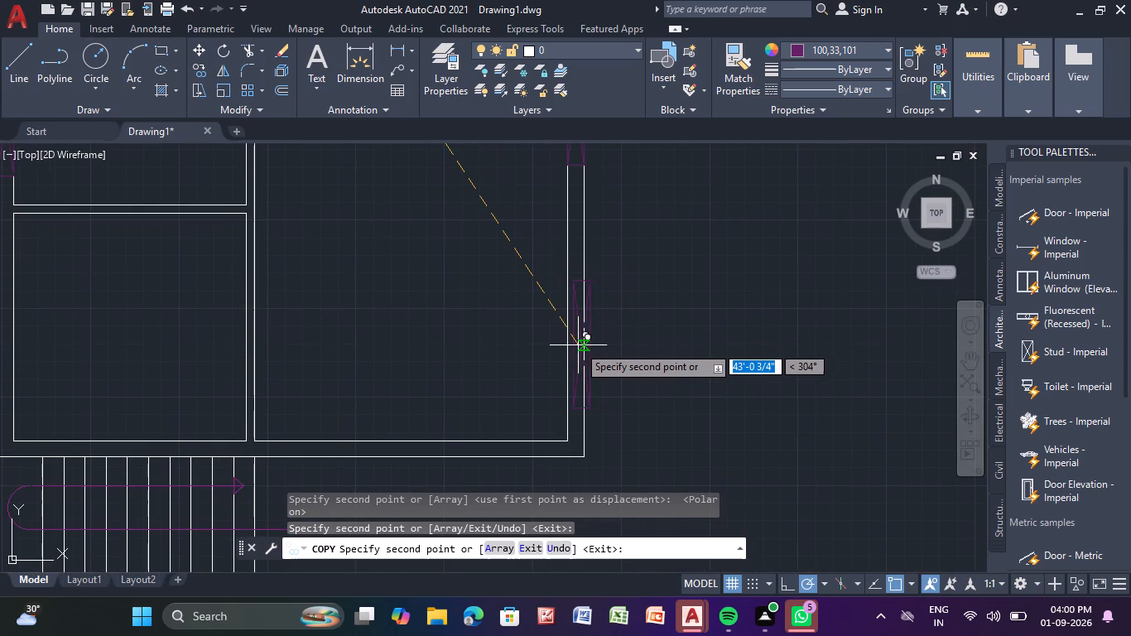
{"action": "scroll", "coordinate": [578, 345], "scroll_direction": "up", "scroll_amount": 2}
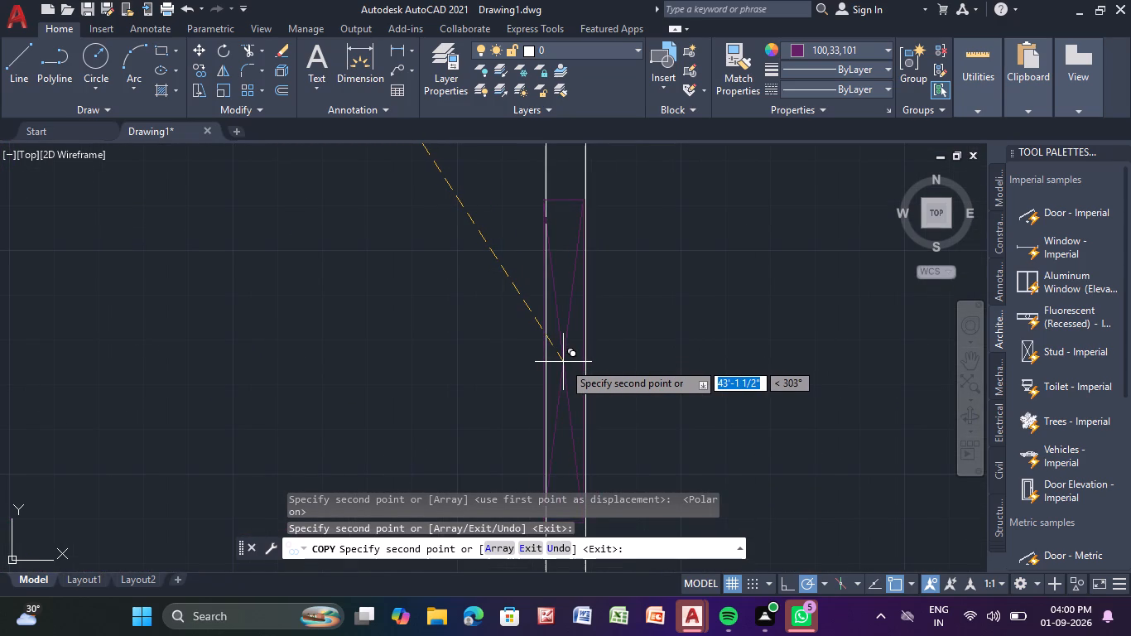
{"action": "left_click", "coordinate": [565, 360]}
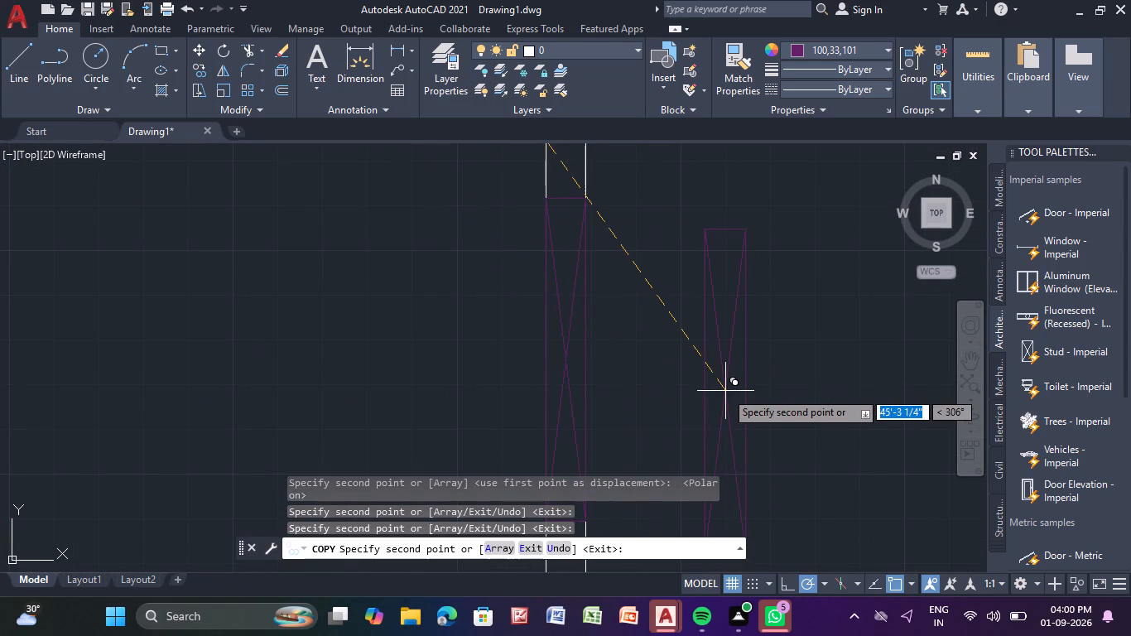
Place a window copy in the east wall, about midway along the northeast room.
{"action": "scroll", "coordinate": [725, 391], "scroll_direction": "down", "scroll_amount": 3}
{"action": "middle_click_drag", "start_coordinate": [721, 378], "coordinate": [656, 566]}
{"action": "middle_click_drag", "start_coordinate": [693, 211], "coordinate": [690, 214]}
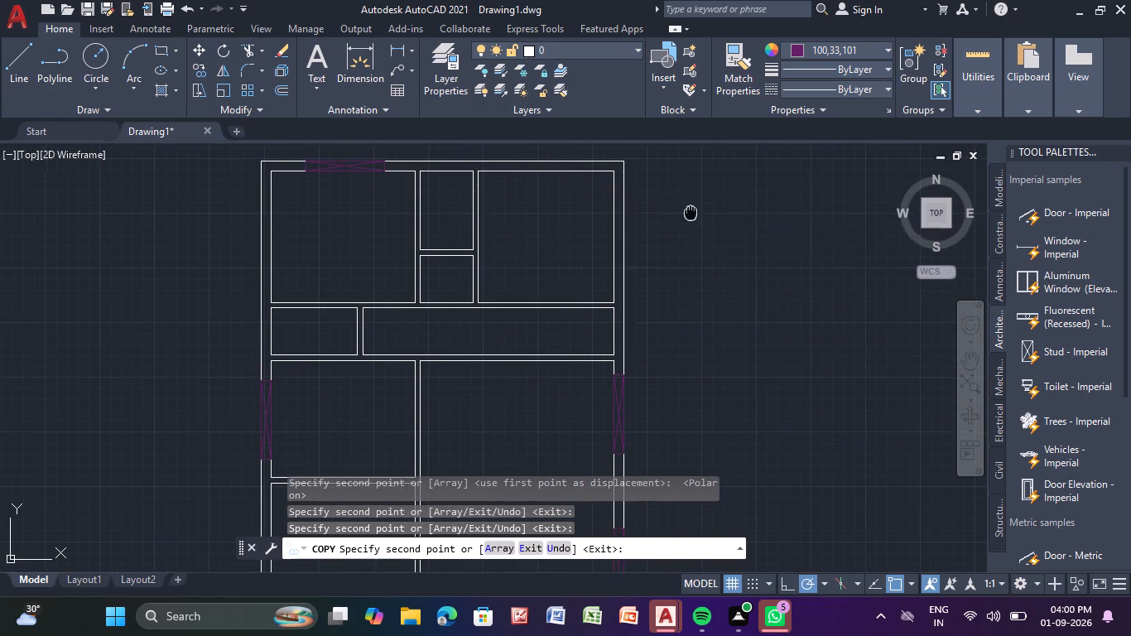
{"action": "middle_click_drag", "start_coordinate": [690, 214], "coordinate": [640, 343]}
{"action": "scroll", "coordinate": [556, 383], "scroll_direction": "up", "scroll_amount": 3}
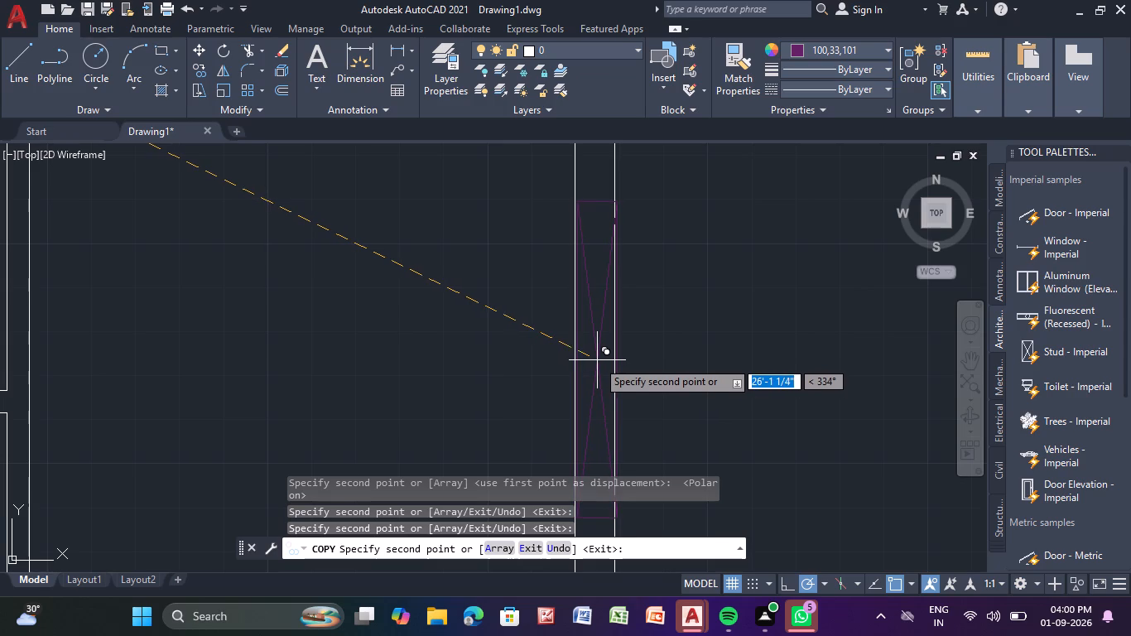
{"action": "scroll", "coordinate": [597, 360], "scroll_direction": "up", "scroll_amount": 2}
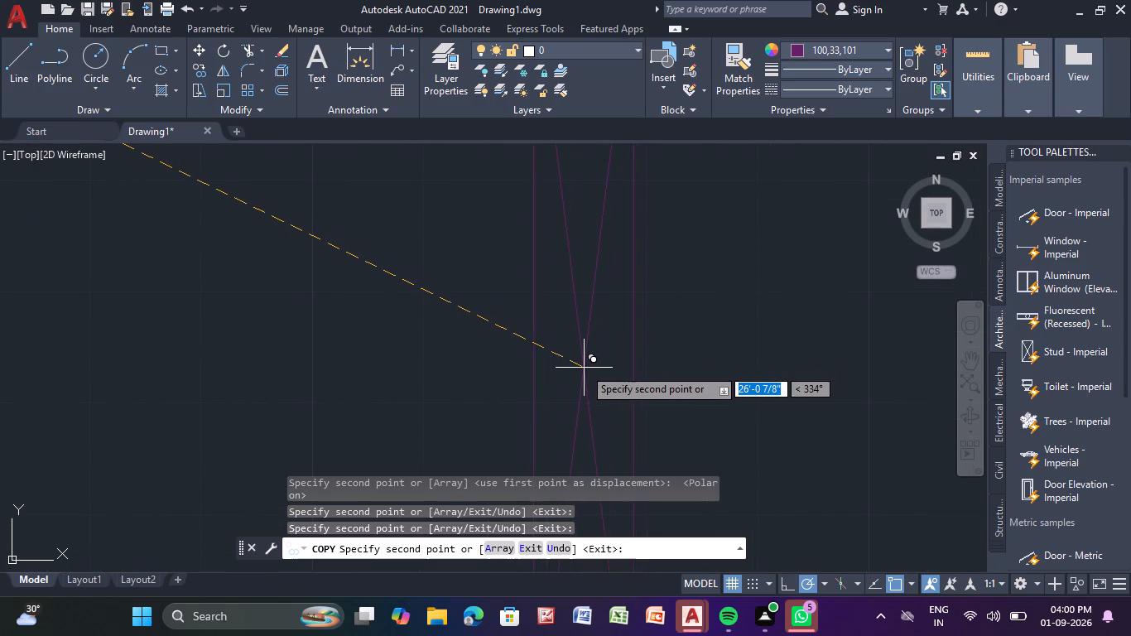
{"action": "left_click", "coordinate": [584, 368]}
Place a window copy in the west wall, about midway along the northwest room.
{"action": "scroll", "coordinate": [502, 394], "scroll_direction": "down", "scroll_amount": 3}
{"action": "middle_click_drag", "start_coordinate": [410, 389], "coordinate": [755, 359]}
{"action": "middle_click_drag", "start_coordinate": [187, 353], "coordinate": [563, 365]}
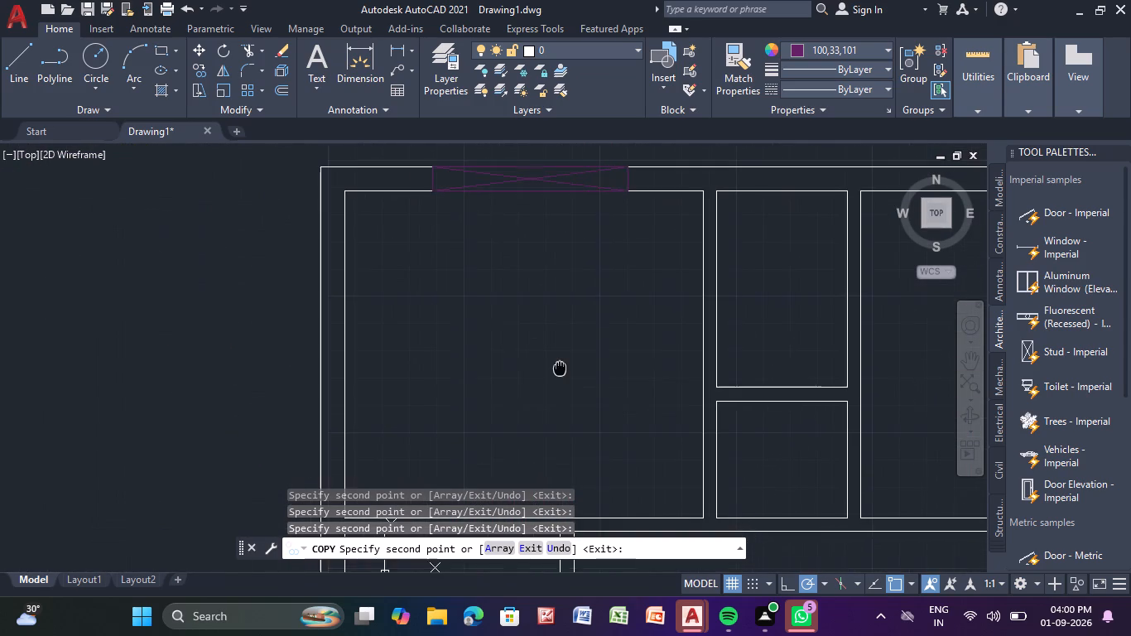
{"action": "middle_click_drag", "start_coordinate": [563, 365], "coordinate": [565, 365]}
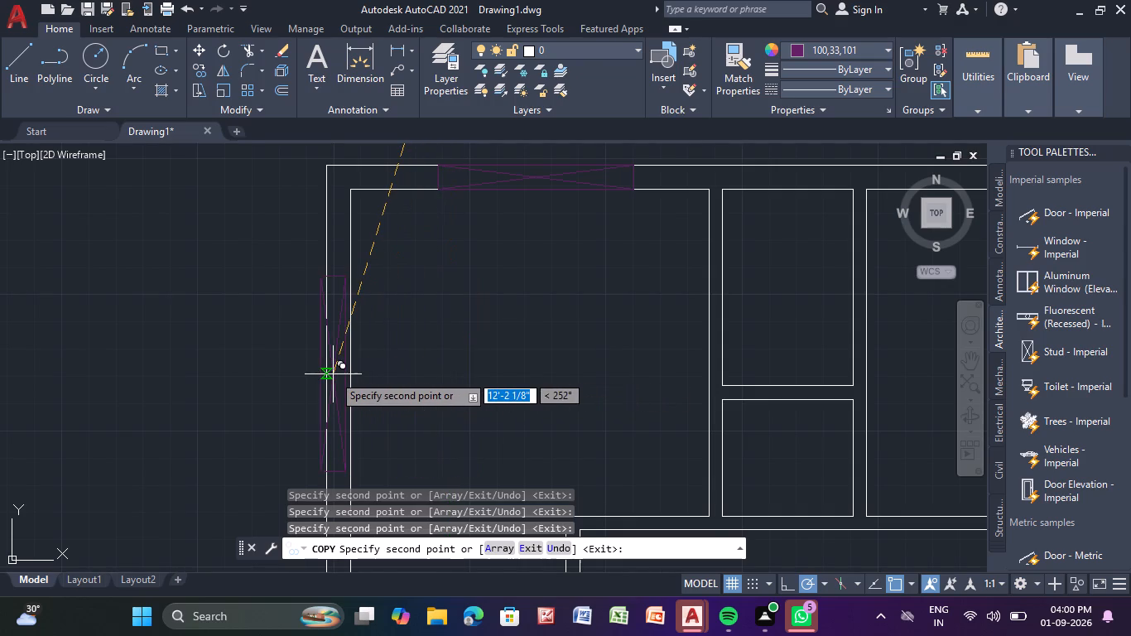
{"action": "middle_click_drag", "start_coordinate": [333, 373], "coordinate": [360, 327]}
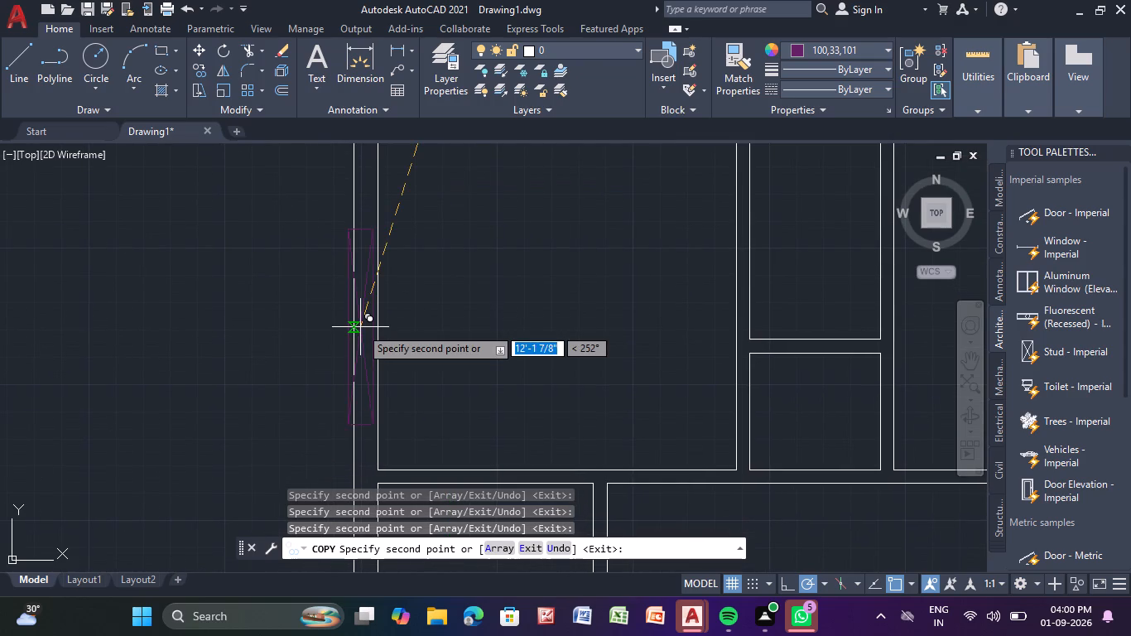
{"action": "scroll", "coordinate": [371, 313], "scroll_direction": "up", "scroll_amount": 2}
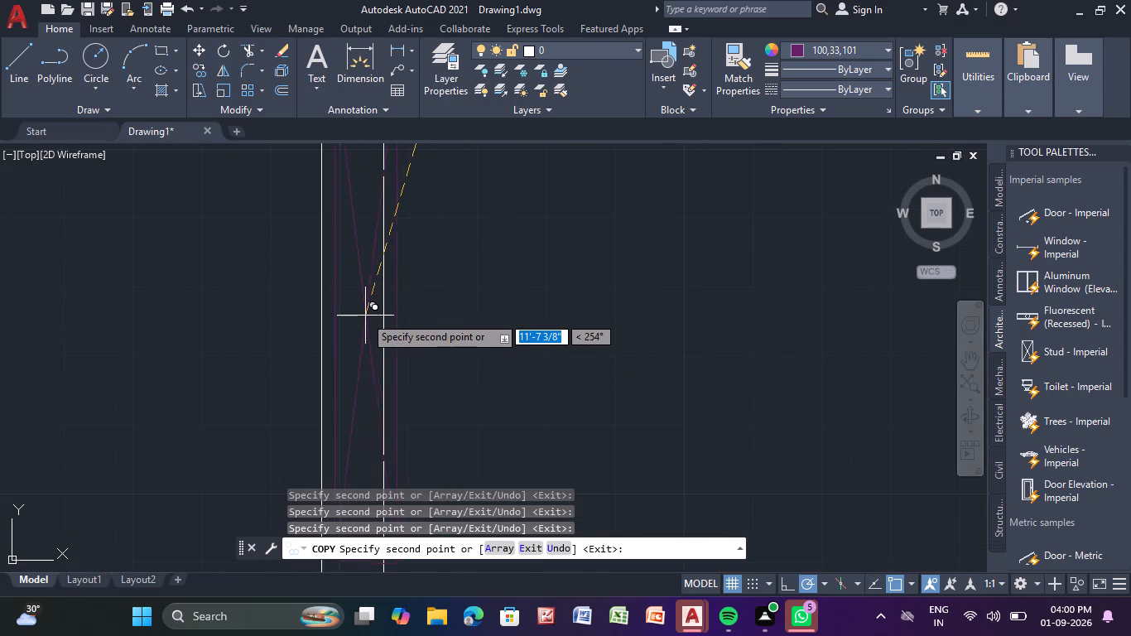
{"action": "middle_click", "coordinate": [347, 308]}
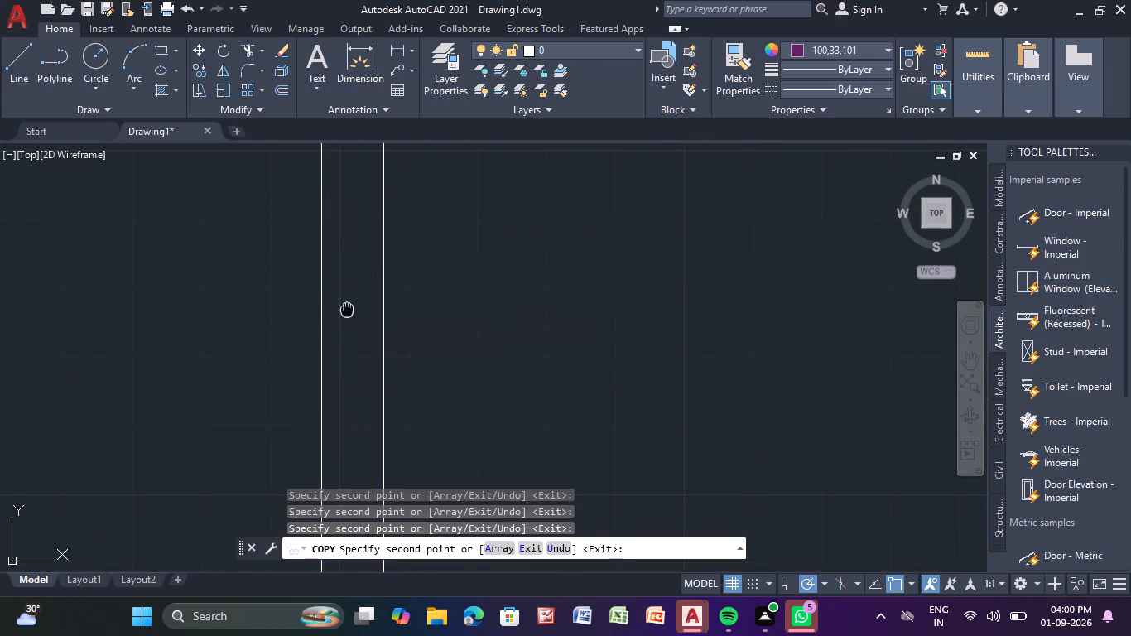
{"action": "scroll", "coordinate": [347, 310], "scroll_direction": "up", "scroll_amount": 2}
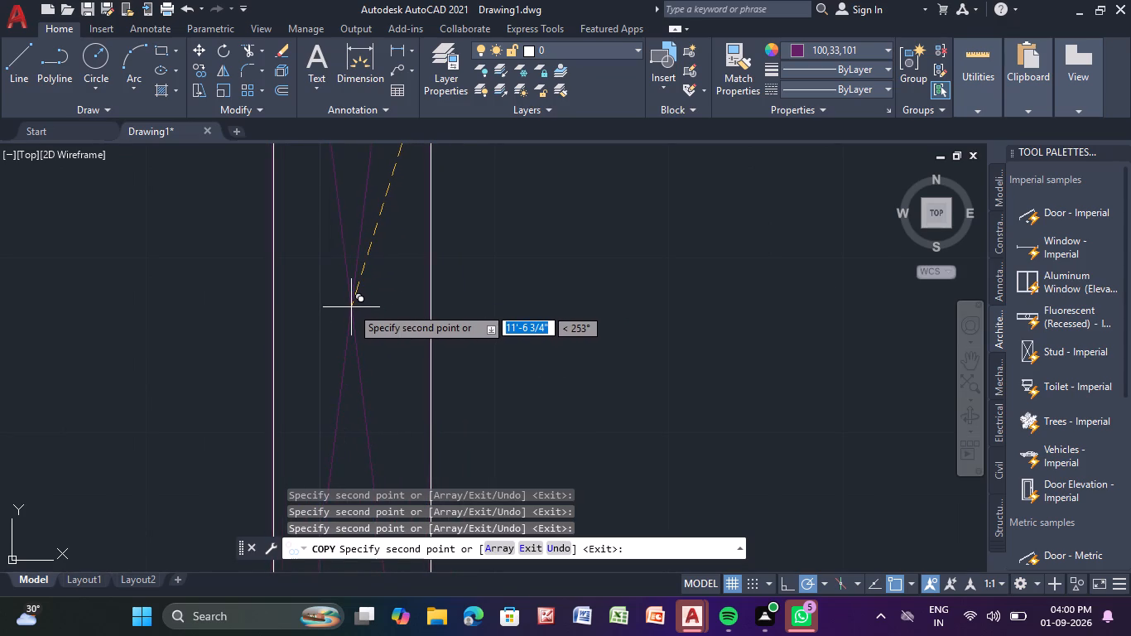
{"action": "left_click", "coordinate": [354, 306]}
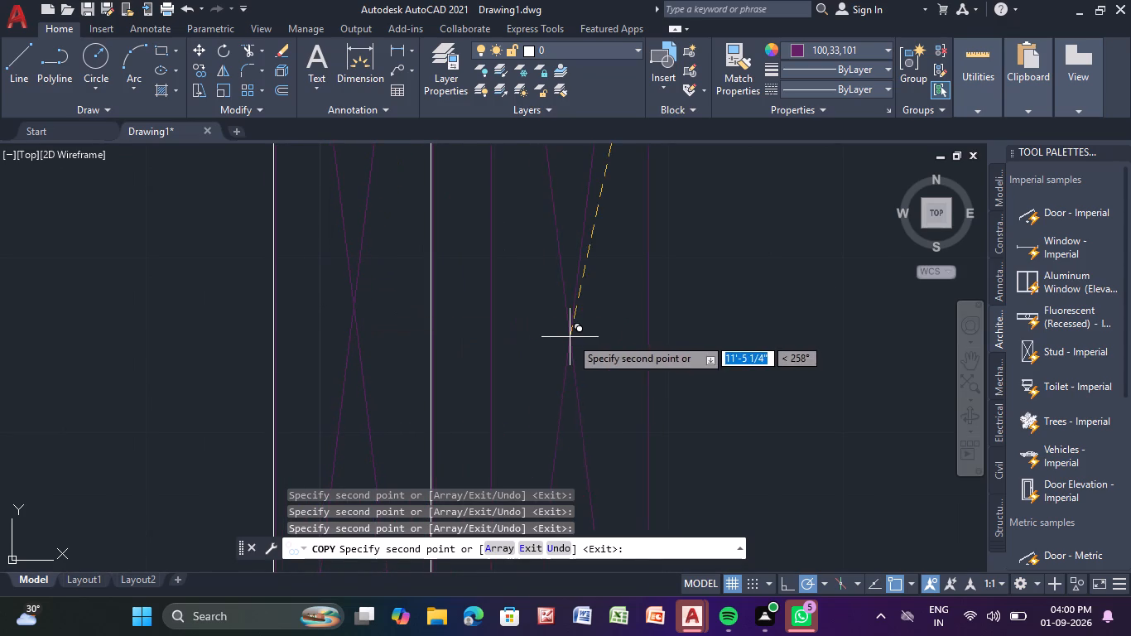
Draw a 3' by 9" window rectangle with lines across the north wall, above the small middle room.
{"action": "key", "text": "Escape"}
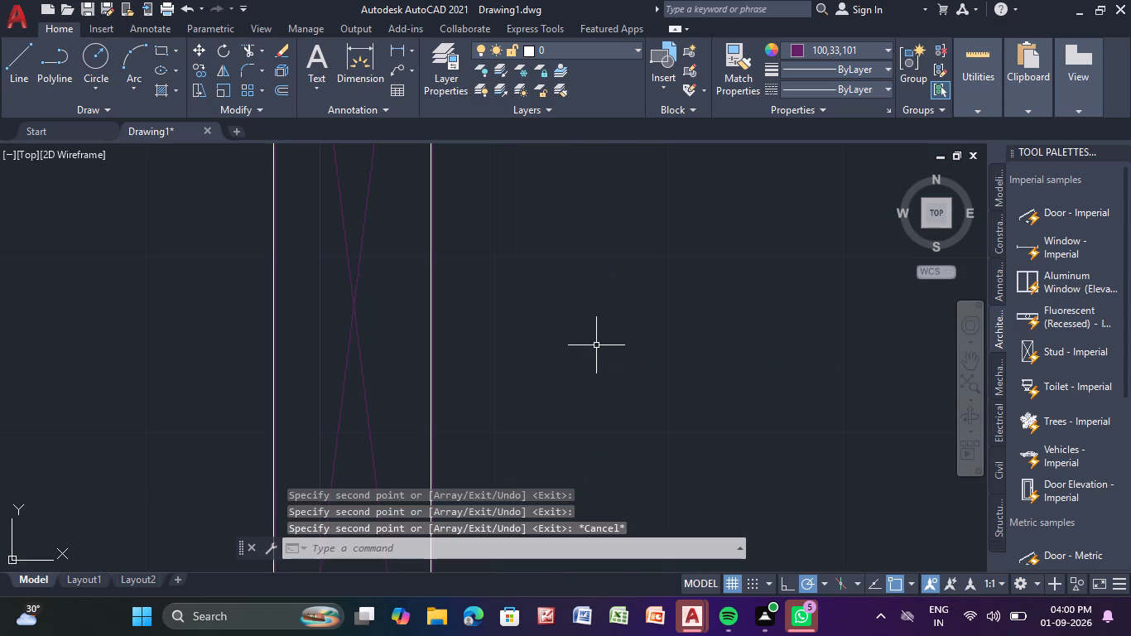
{"action": "scroll", "coordinate": [596, 345], "scroll_direction": "down", "scroll_amount": 4}
{"action": "scroll", "coordinate": [669, 316], "scroll_direction": "down", "scroll_amount": 2}
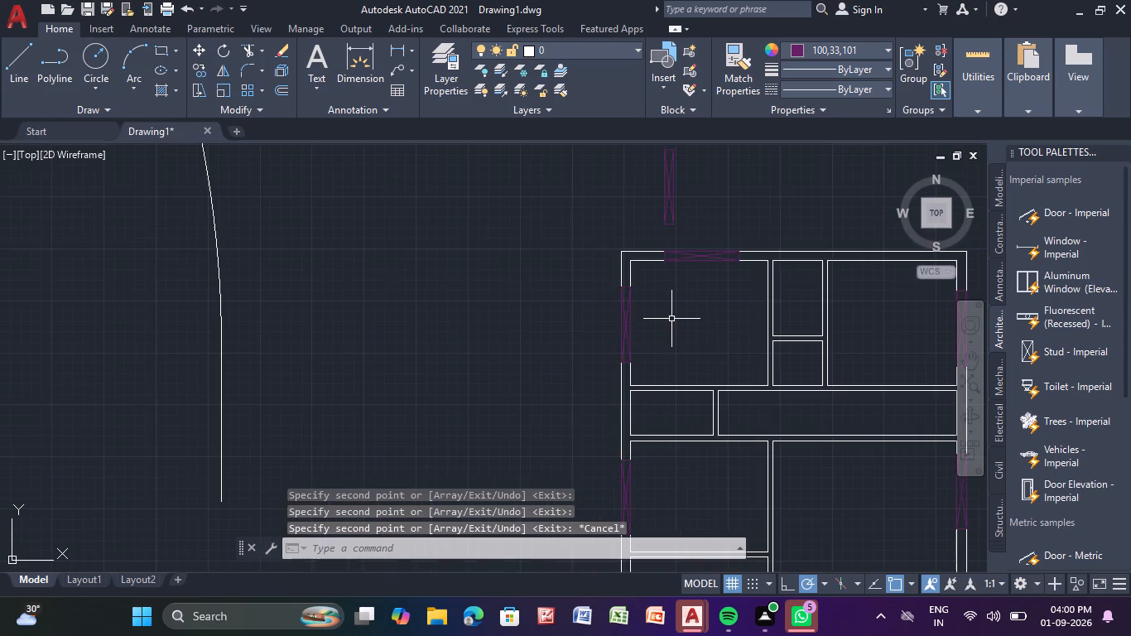
{"action": "scroll", "coordinate": [679, 325], "scroll_direction": "down", "scroll_amount": 1}
{"action": "middle_click_drag", "start_coordinate": [681, 326], "coordinate": [420, 303]}
{"action": "middle_click_drag", "start_coordinate": [420, 303], "coordinate": [426, 295]}
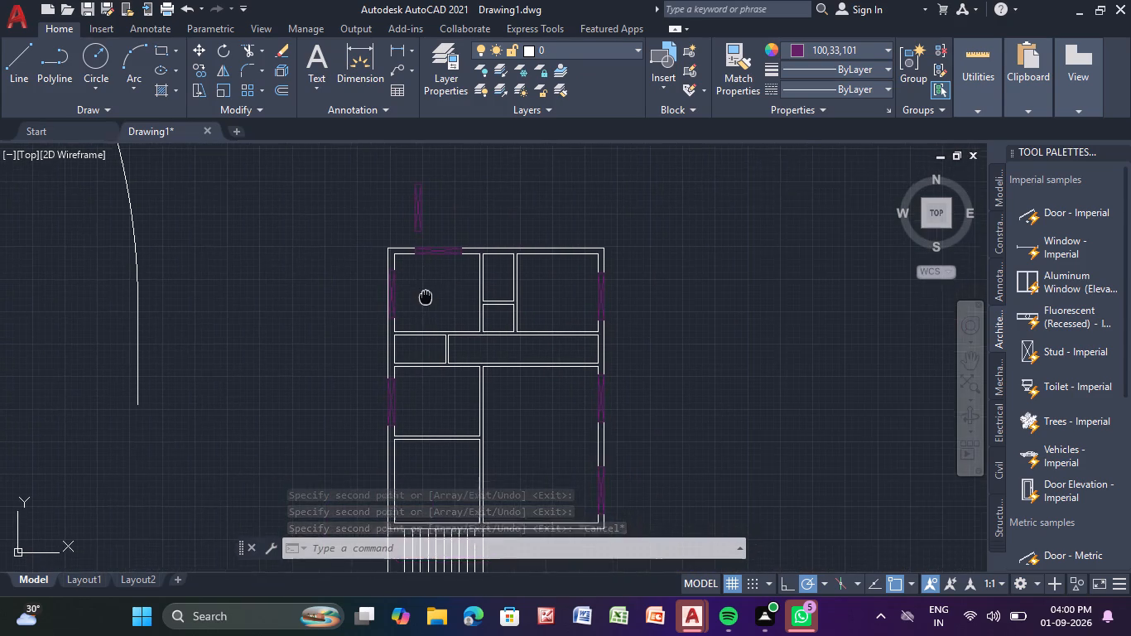
{"action": "middle_click_drag", "start_coordinate": [426, 295], "coordinate": [445, 282]}
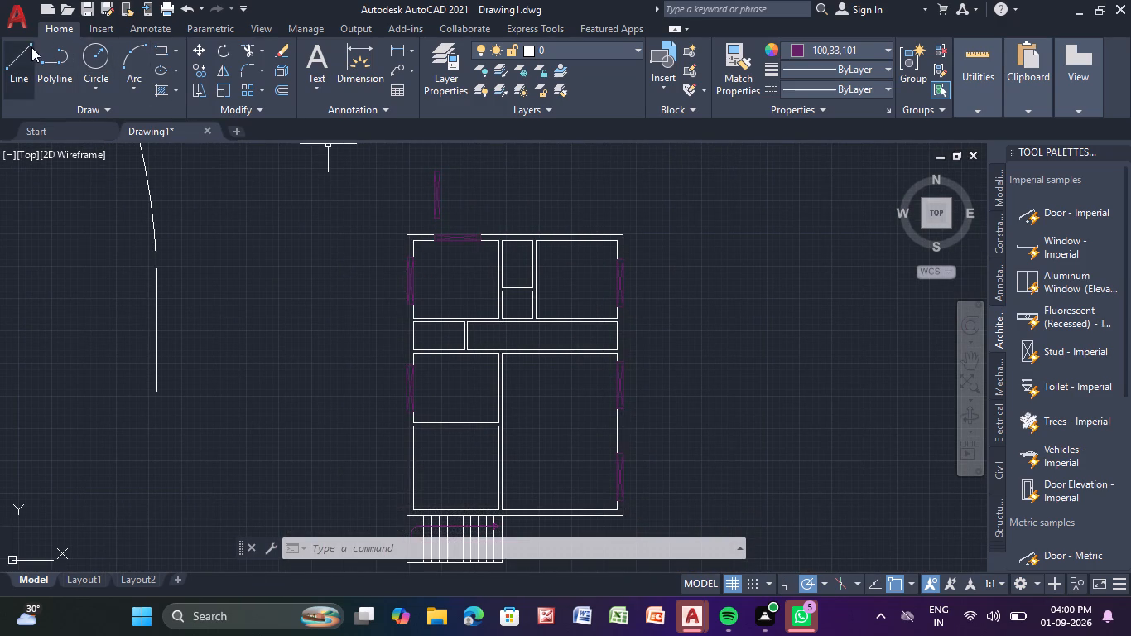
{"action": "left_click", "coordinate": [14, 55]}
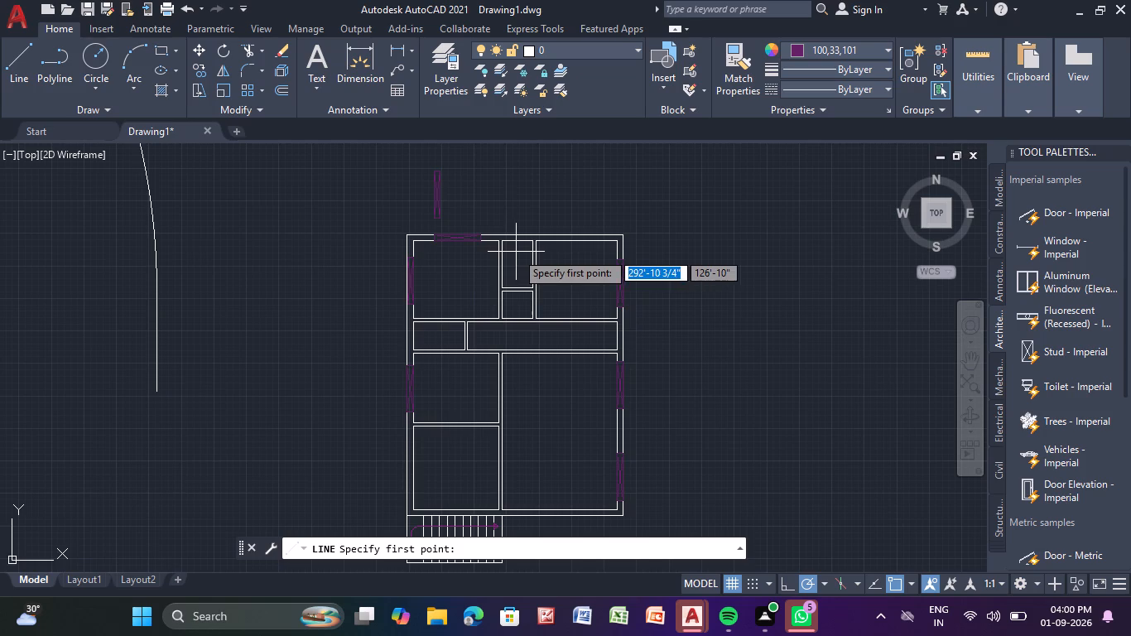
{"action": "middle_click_drag", "start_coordinate": [516, 252], "coordinate": [519, 311]}
{"action": "scroll", "coordinate": [524, 299], "scroll_direction": "up", "scroll_amount": 4}
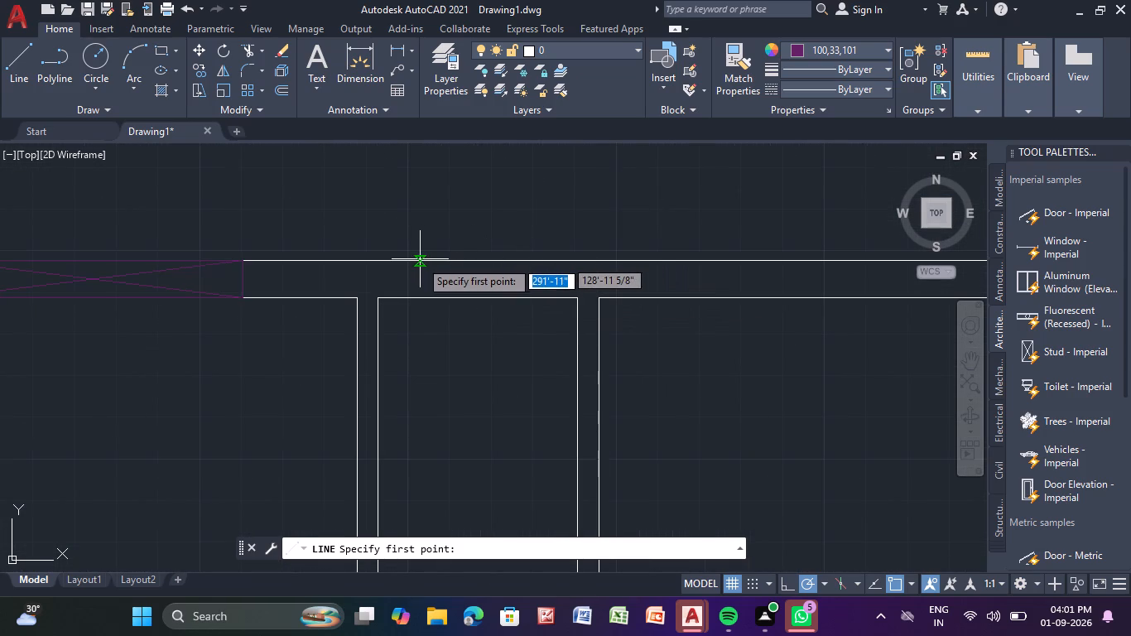
{"action": "left_click", "coordinate": [407, 260]}
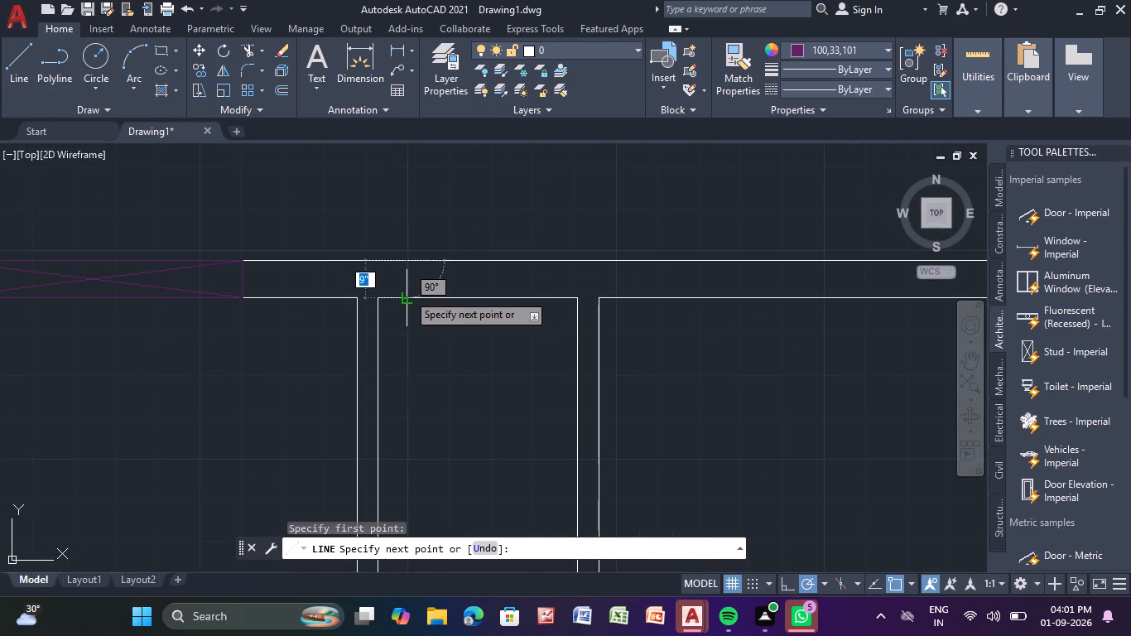
{"action": "left_click", "coordinate": [407, 293]}
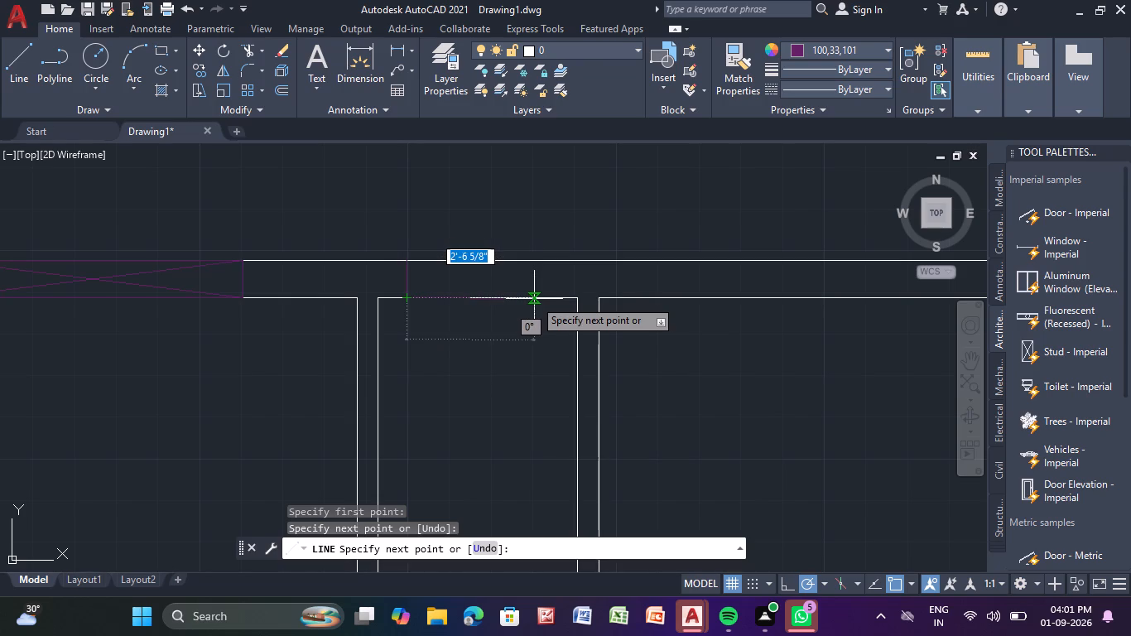
{"action": "type", "text": "3'"}
{"action": "key", "text": "Return"}
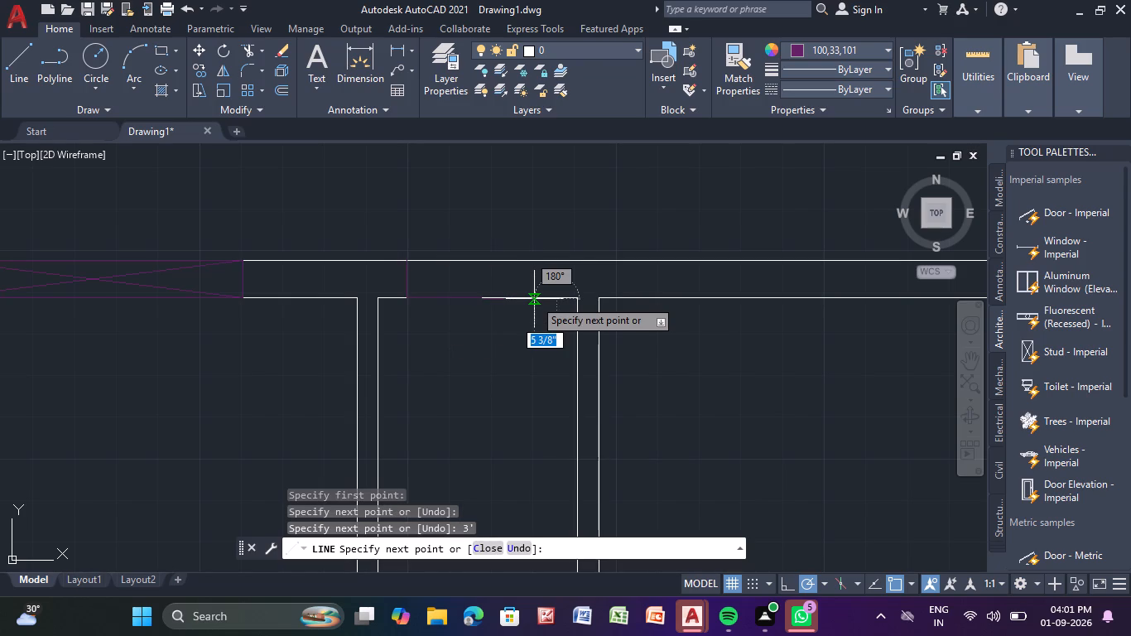
{"action": "left_click", "coordinate": [552, 258]}
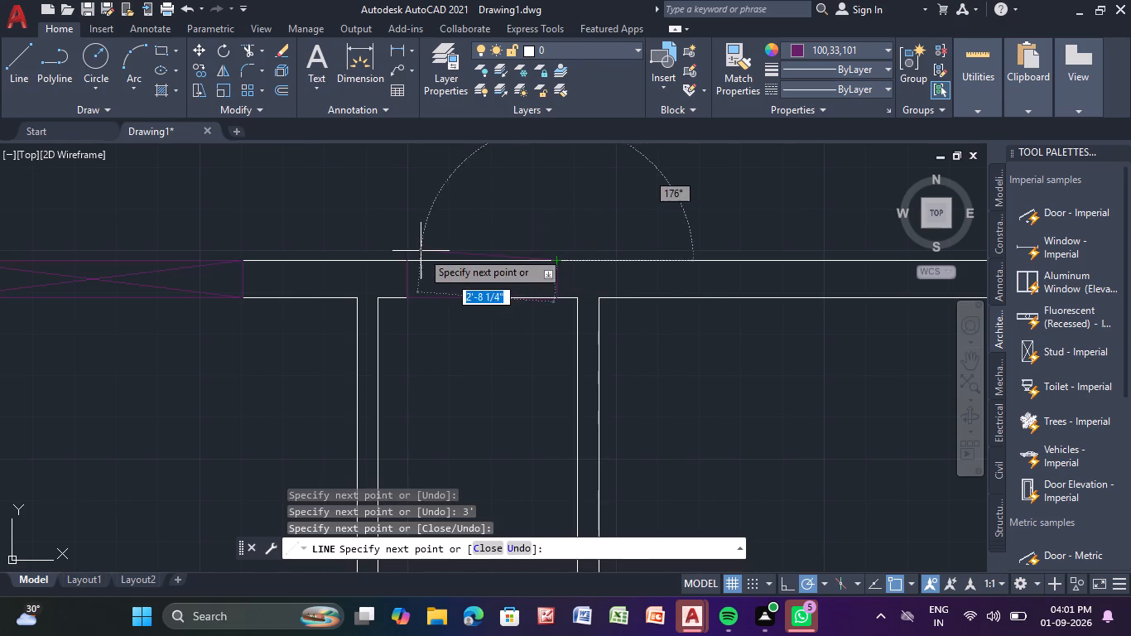
{"action": "left_click", "coordinate": [403, 261]}
Add two crossing diagonal lines between opposite corners of the new 3' window.
{"action": "left_click", "coordinate": [406, 297]}
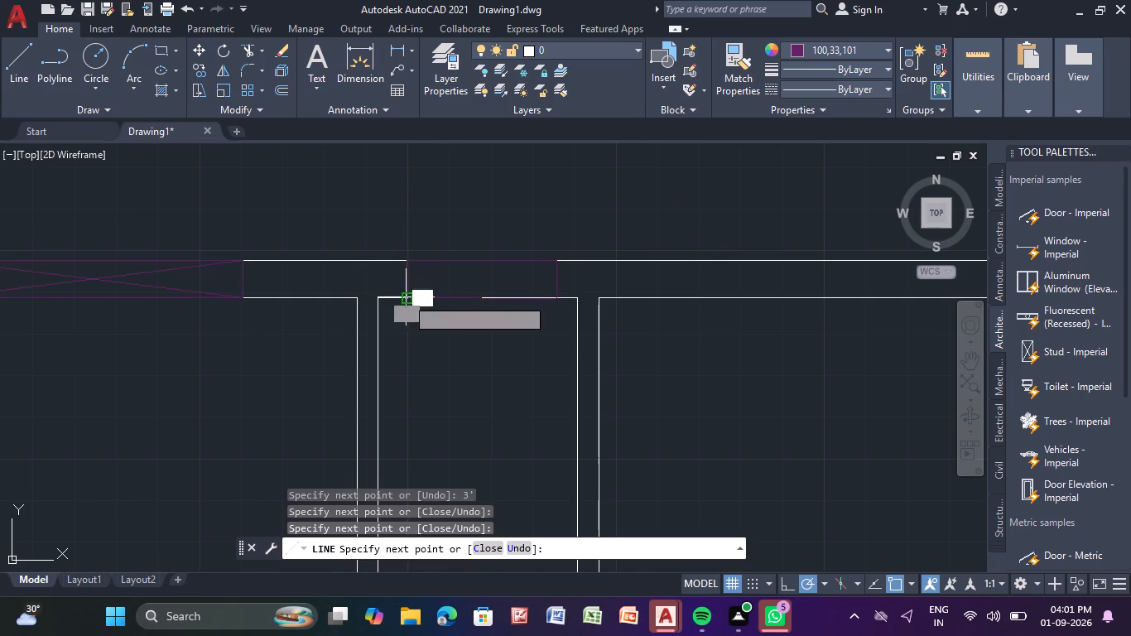
{"action": "left_click", "coordinate": [557, 301]}
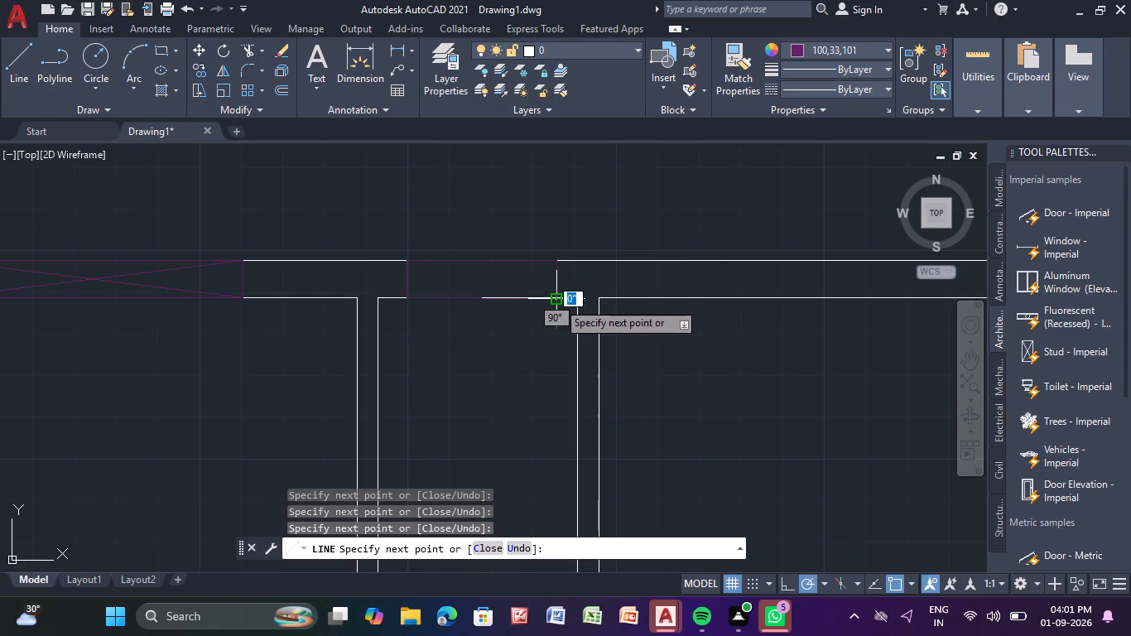
{"action": "left_click", "coordinate": [558, 264]}
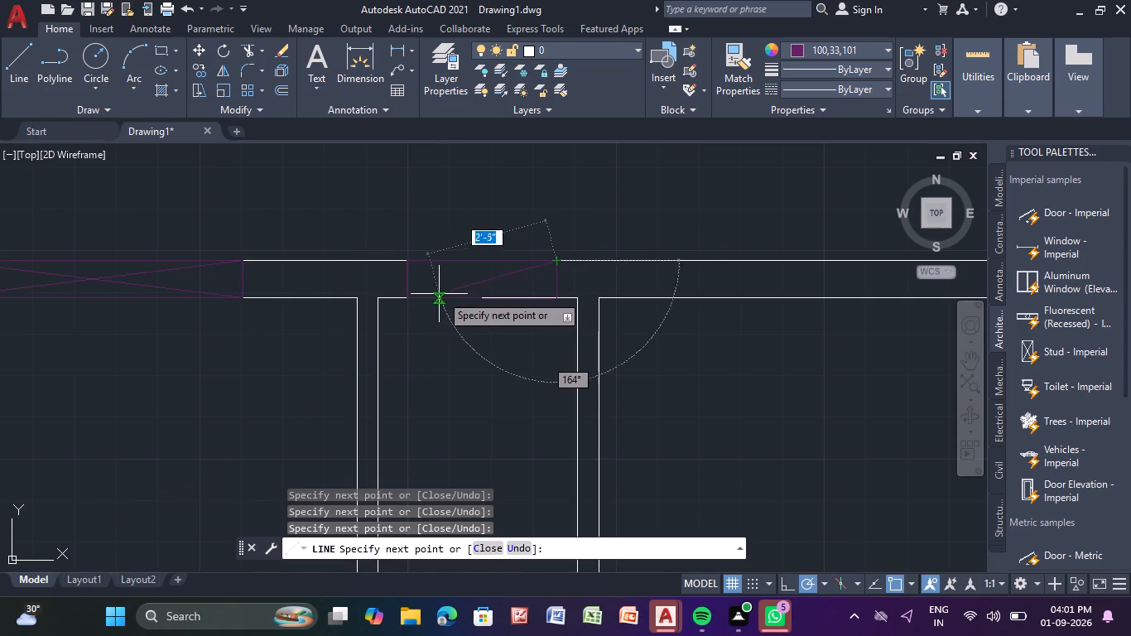
{"action": "left_click", "coordinate": [407, 297]}
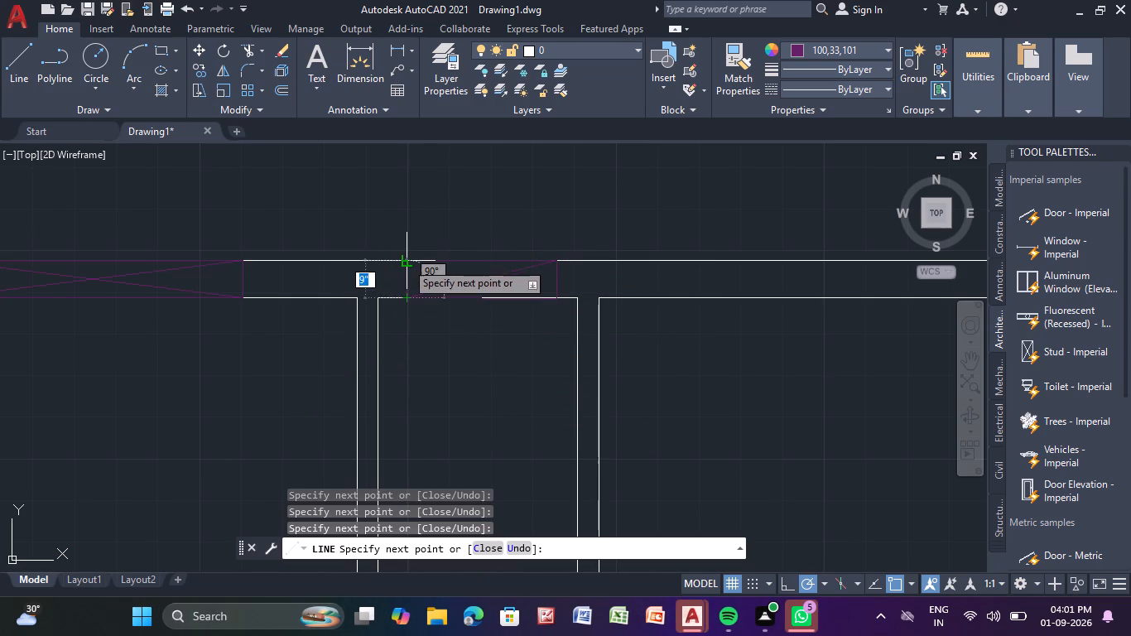
{"action": "left_click_drag", "start_coordinate": [406, 262], "coordinate": [419, 280]}
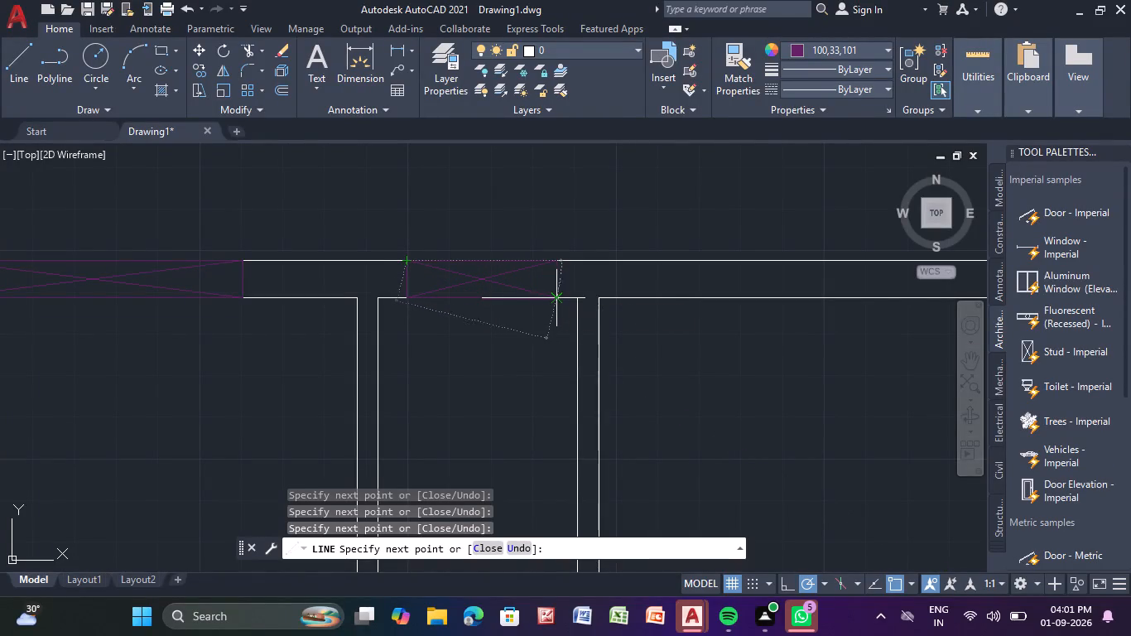
{"action": "left_click", "coordinate": [560, 295]}
{"action": "key", "text": "Escape"}
Erase the two slightly skewed, overlapping window lines along the south edge of the 3' window.
{"action": "middle_click", "coordinate": [513, 283]}
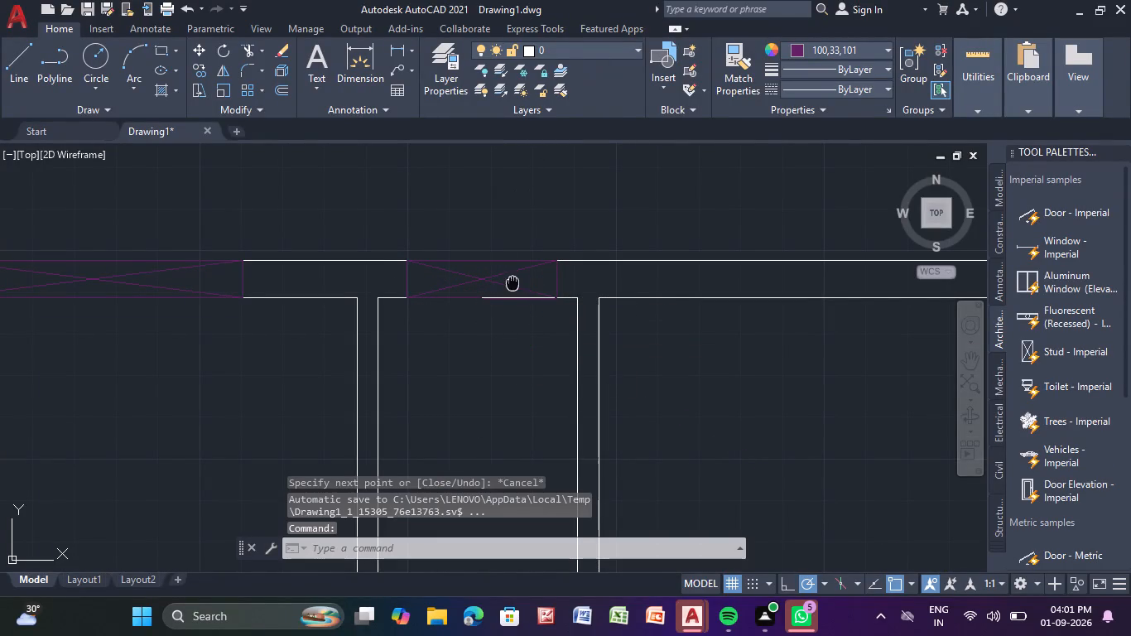
{"action": "scroll", "coordinate": [499, 304], "scroll_direction": "up", "scroll_amount": 5}
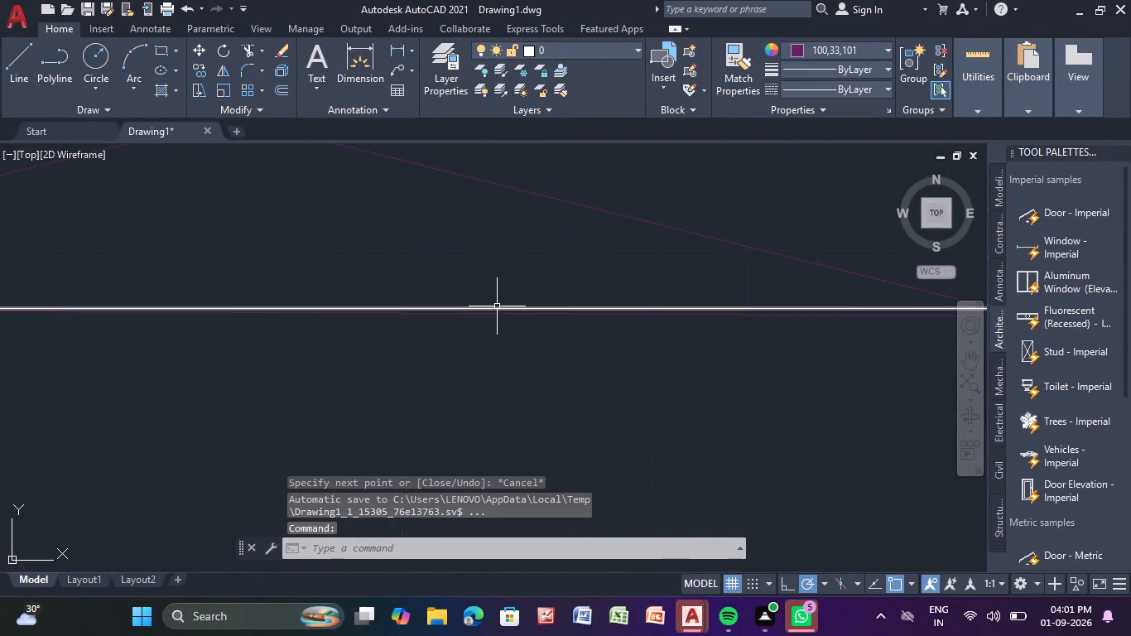
{"action": "left_click", "coordinate": [497, 306]}
{"action": "scroll", "coordinate": [497, 306], "scroll_direction": "down", "scroll_amount": 3}
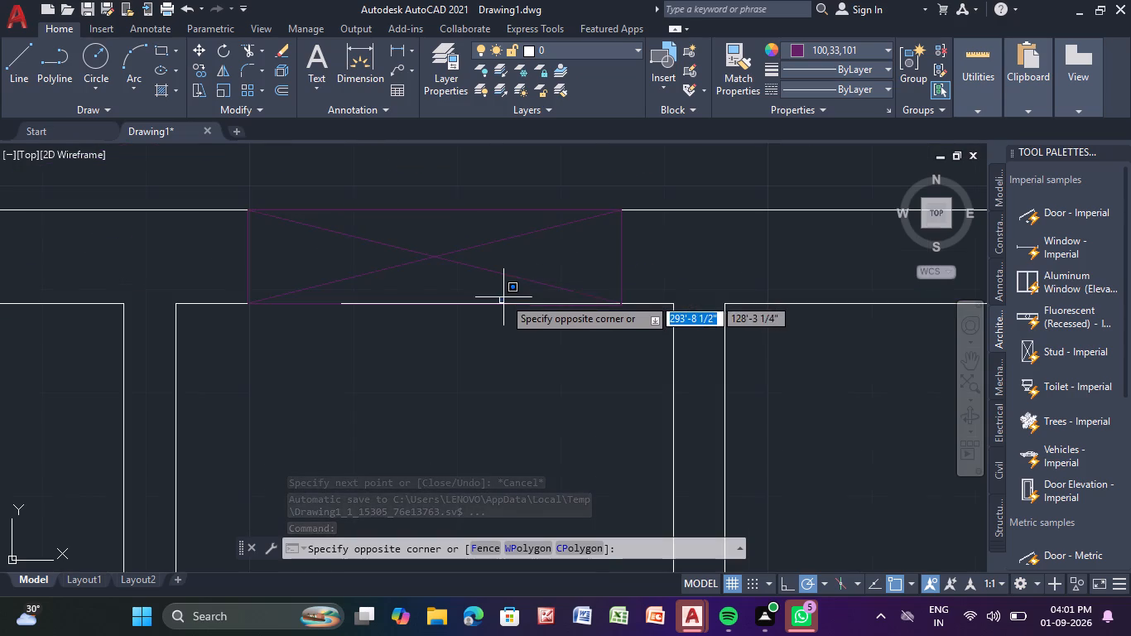
{"action": "scroll", "coordinate": [503, 297], "scroll_direction": "up", "scroll_amount": 3}
{"action": "left_click", "coordinate": [529, 282]}
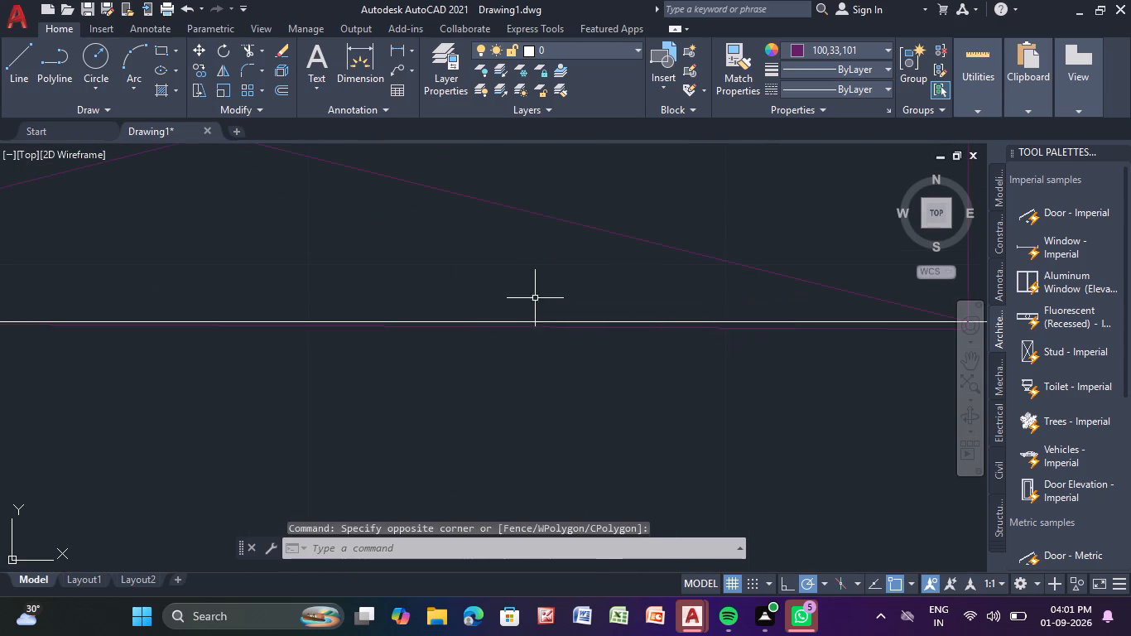
{"action": "left_click", "coordinate": [531, 327]}
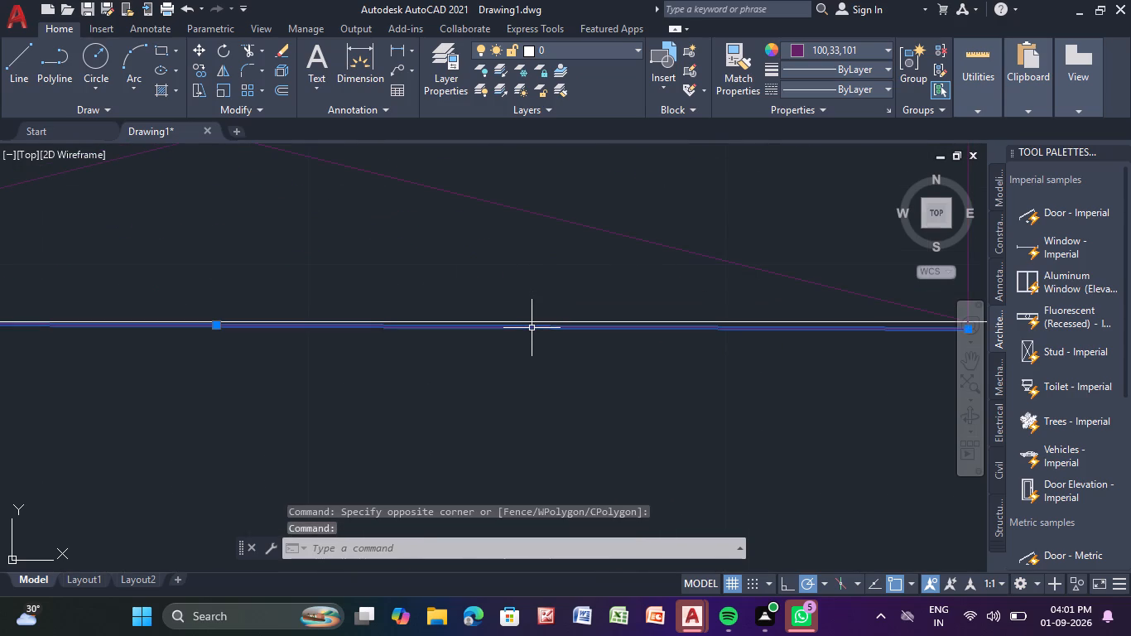
{"action": "key", "text": "Delete"}
{"action": "key", "text": "BackSpace"}
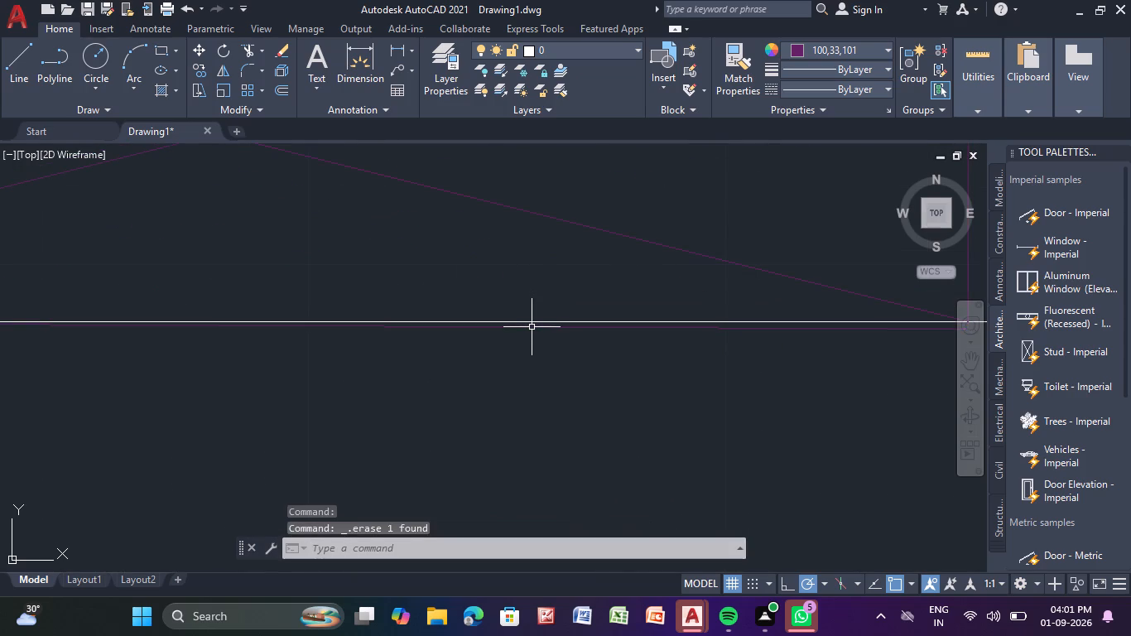
{"action": "left_click", "coordinate": [532, 327]}
{"action": "key", "text": "Delete"}
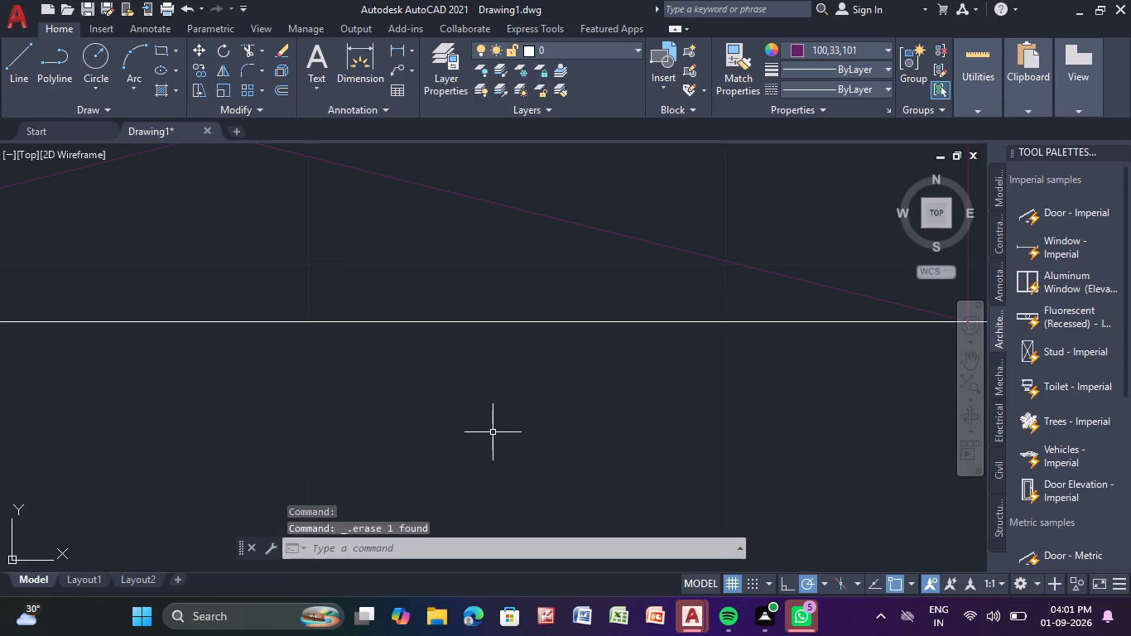
Erase the skewed duplicate line beside the west edge of the 3' window.
{"action": "scroll", "coordinate": [493, 432], "scroll_direction": "down", "scroll_amount": 3}
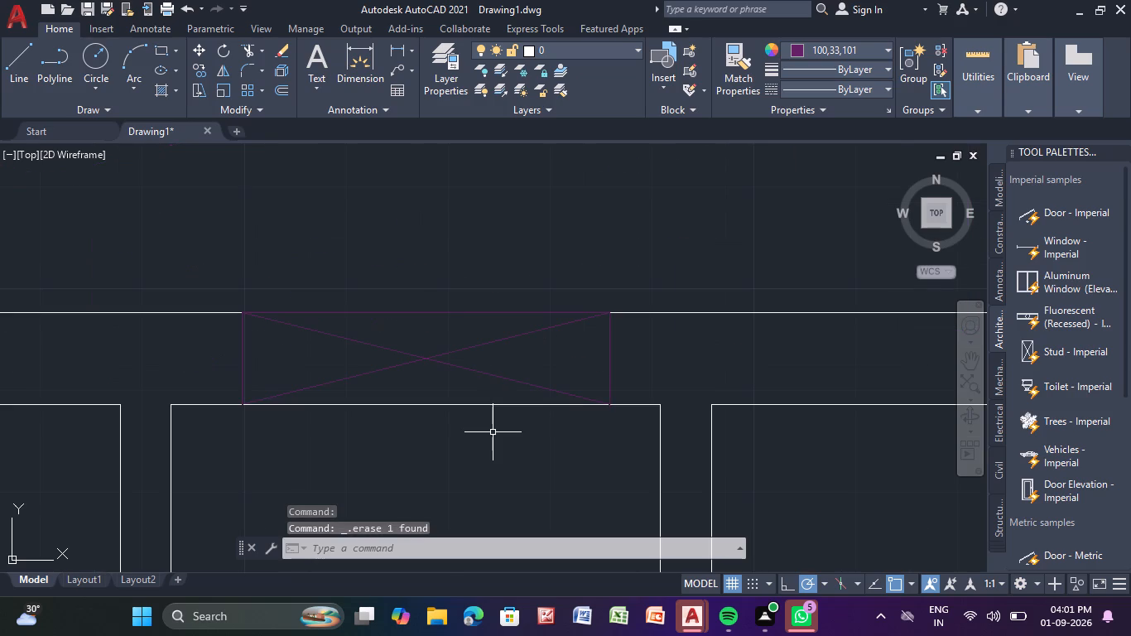
{"action": "key", "text": "l"}
{"action": "key", "text": "Return"}
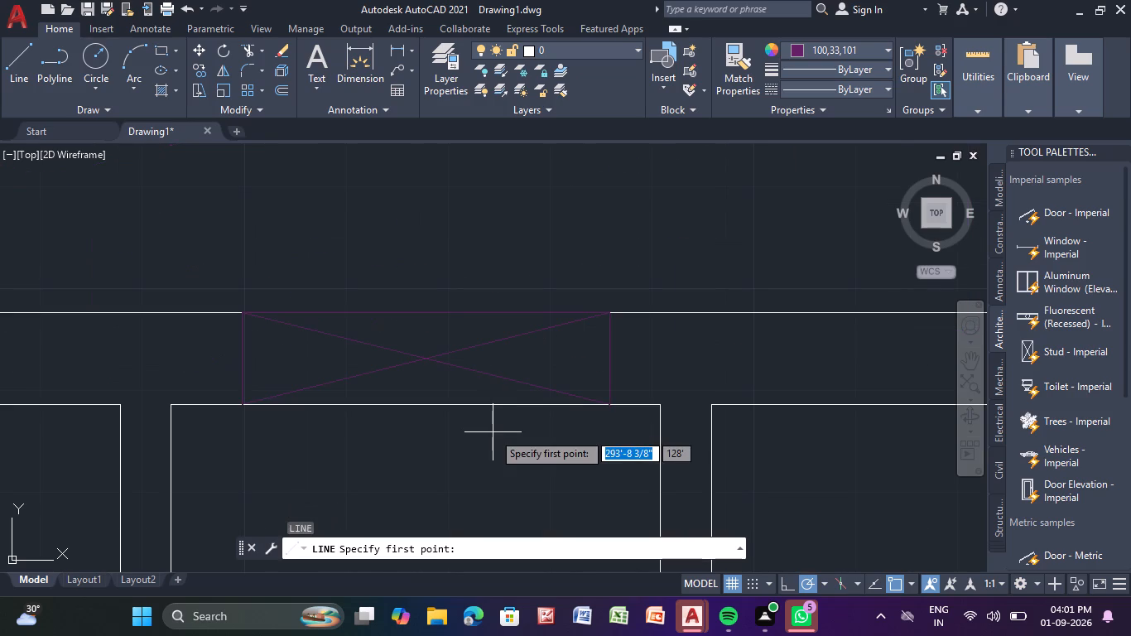
{"action": "middle_click_drag", "start_coordinate": [224, 426], "coordinate": [225, 405]}
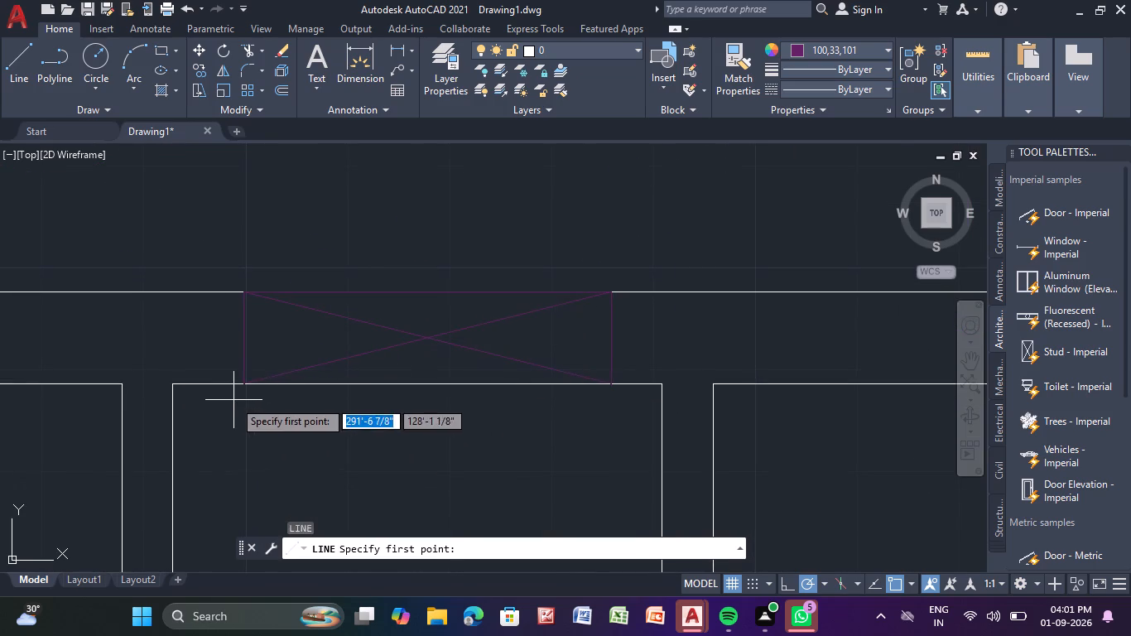
{"action": "scroll", "coordinate": [235, 399], "scroll_direction": "up", "scroll_amount": 3}
{"action": "middle_click", "coordinate": [270, 346]}
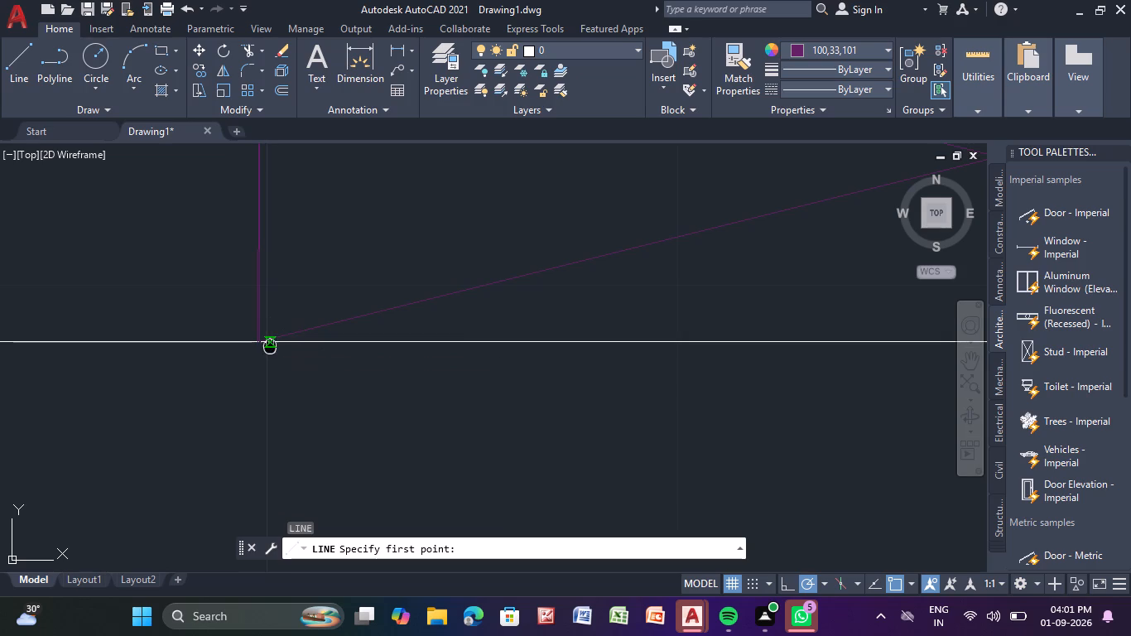
{"action": "scroll", "coordinate": [236, 287], "scroll_direction": "up", "scroll_amount": 1}
{"action": "middle_click_drag", "start_coordinate": [238, 286], "coordinate": [268, 339]}
{"action": "scroll", "coordinate": [277, 334], "scroll_direction": "up", "scroll_amount": 4}
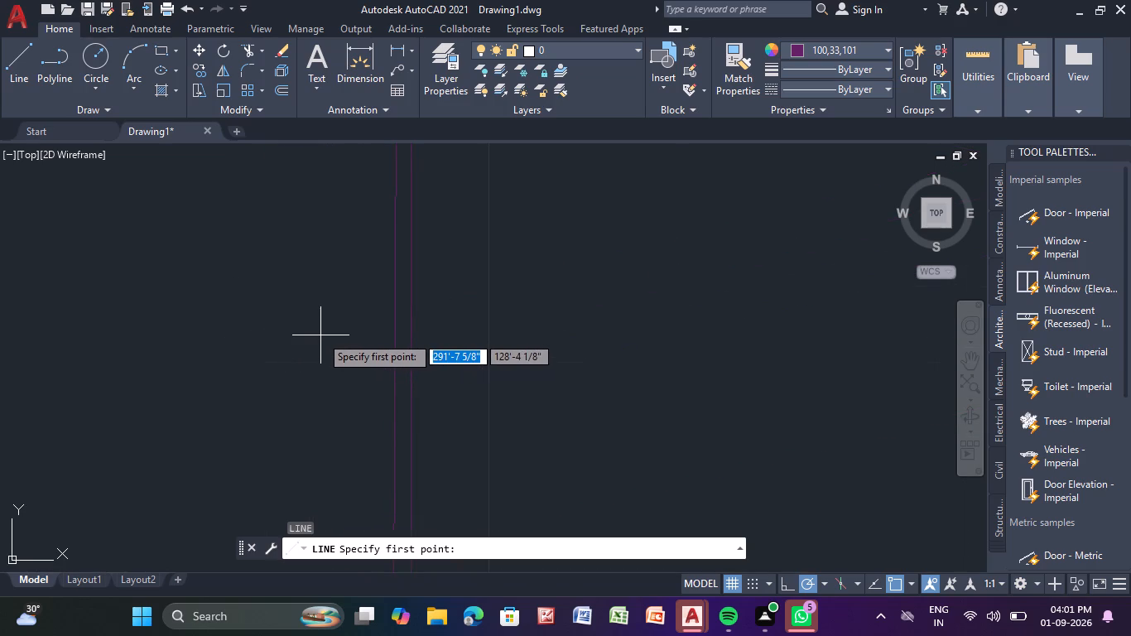
{"action": "key", "text": "Escape"}
{"action": "left_click", "coordinate": [395, 319]}
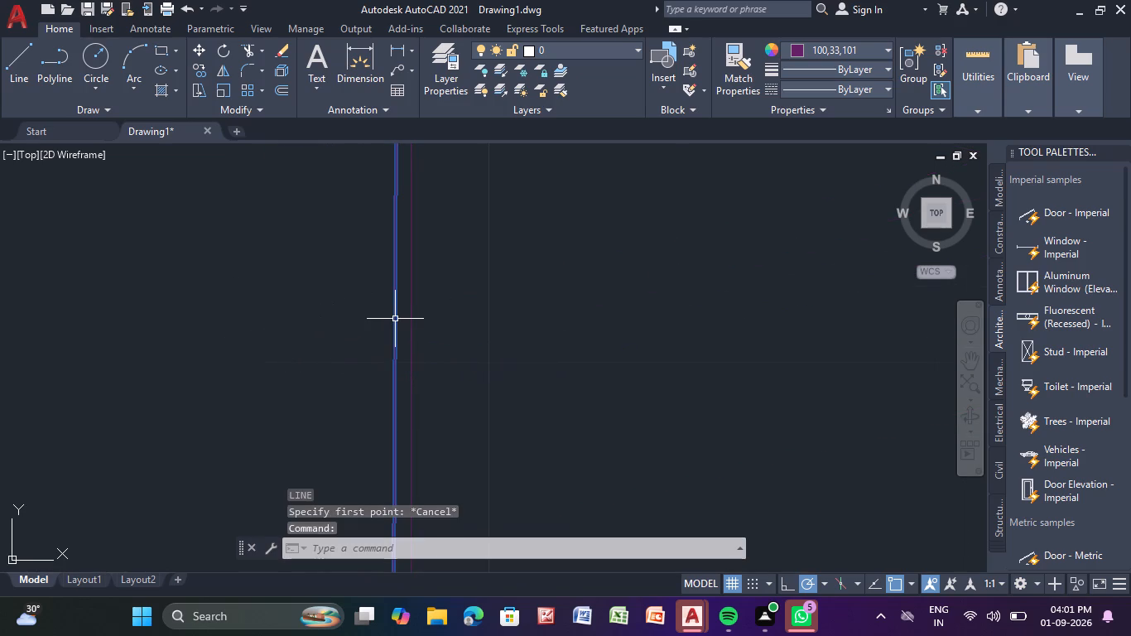
{"action": "key", "text": "Delete"}
Redraw the 3' window's south edge as a straight line between its two south corners on the inner wall face.
{"action": "key", "text": "l"}
{"action": "key", "text": "Return"}
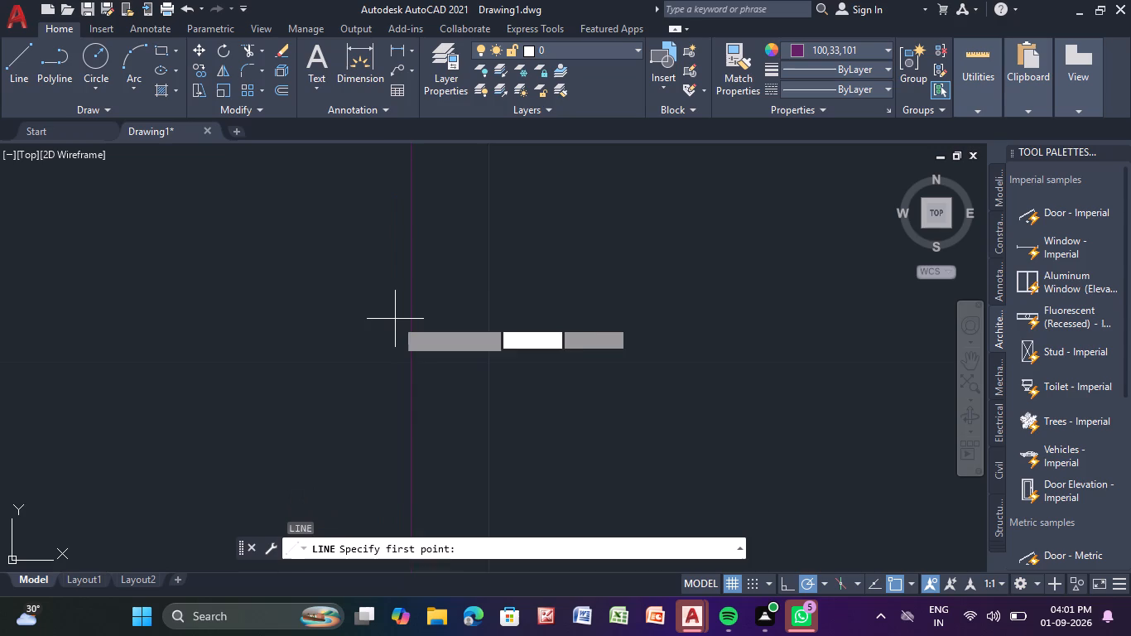
{"action": "scroll", "coordinate": [436, 414], "scroll_direction": "down", "scroll_amount": 2}
{"action": "middle_click_drag", "start_coordinate": [460, 419], "coordinate": [384, 169]}
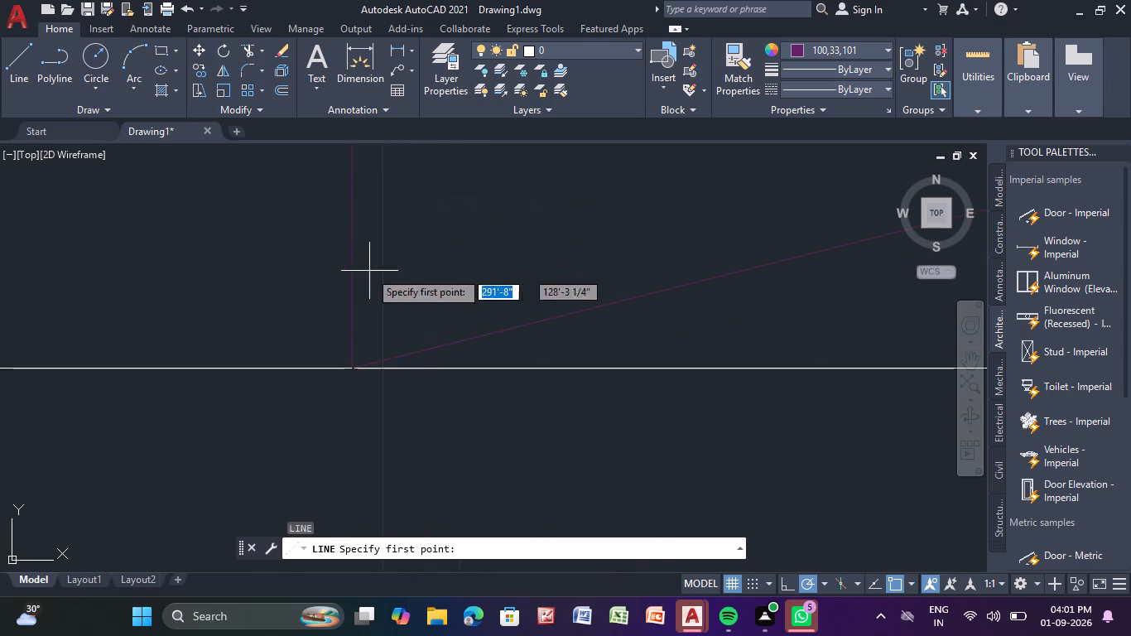
{"action": "left_click", "coordinate": [354, 372]}
{"action": "scroll", "coordinate": [734, 396], "scroll_direction": "down", "scroll_amount": 1}
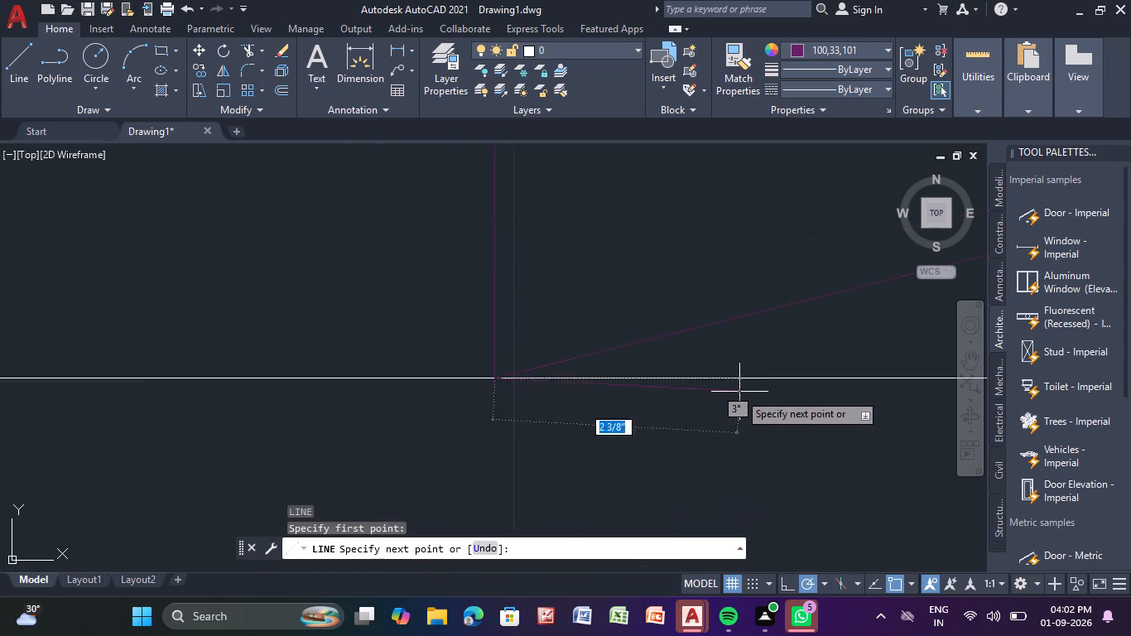
{"action": "scroll", "coordinate": [740, 391], "scroll_direction": "down", "scroll_amount": 1}
{"action": "middle_click_drag", "start_coordinate": [757, 374], "coordinate": [0, 295]}
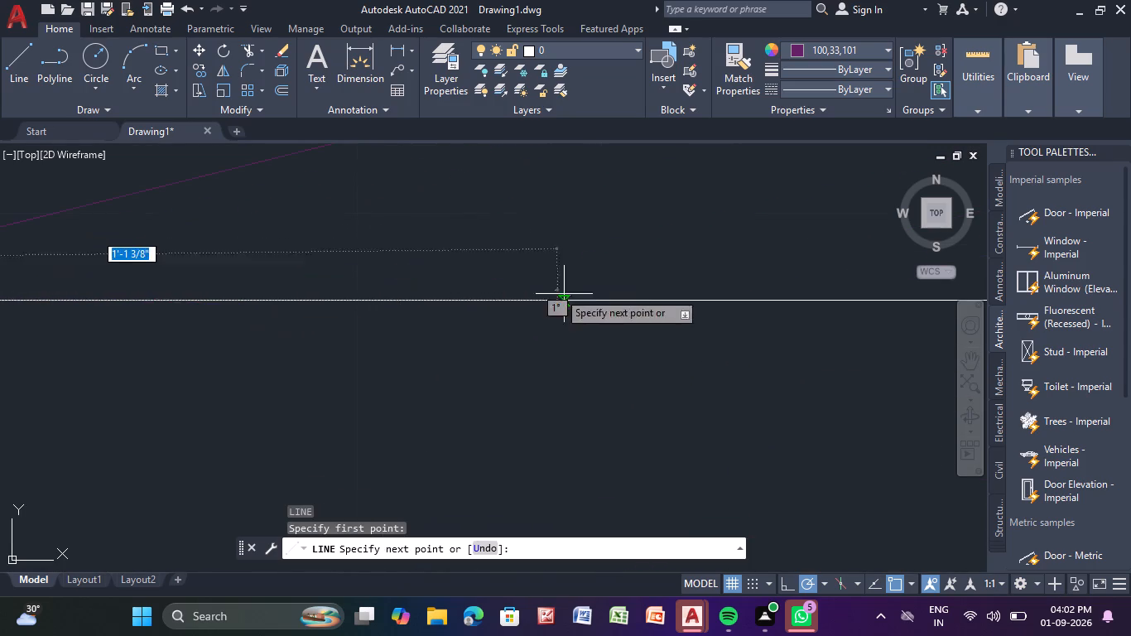
{"action": "scroll", "coordinate": [640, 291], "scroll_direction": "down", "scroll_amount": 2}
{"action": "middle_click_drag", "start_coordinate": [645, 288], "coordinate": [11, 317]}
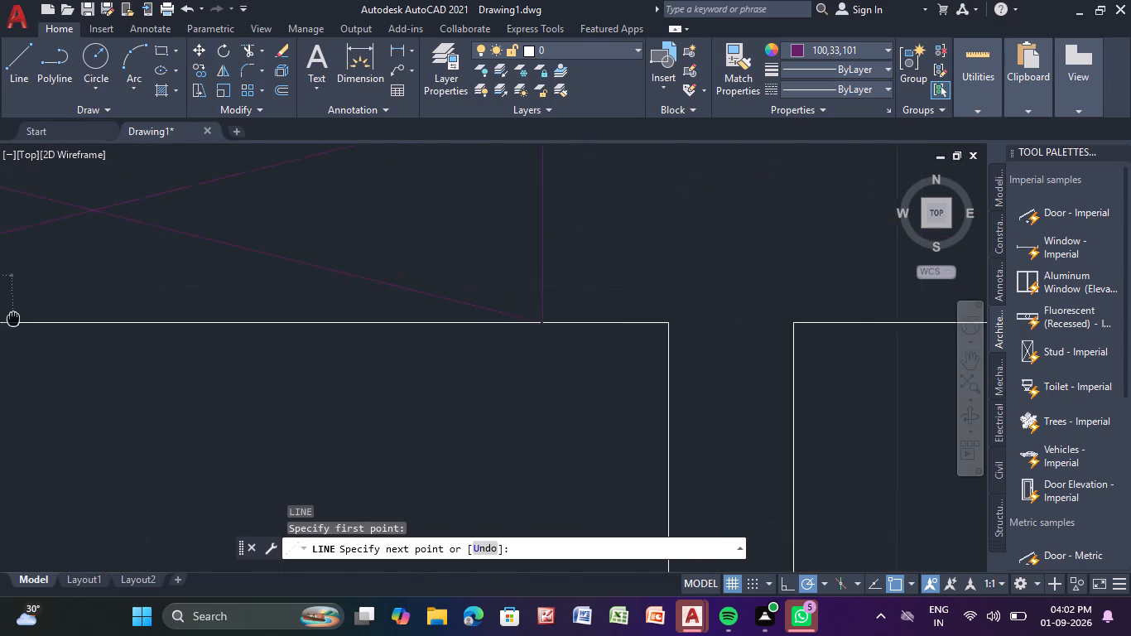
{"action": "middle_click_drag", "start_coordinate": [11, 317], "coordinate": [22, 325]}
{"action": "left_click", "coordinate": [549, 328]}
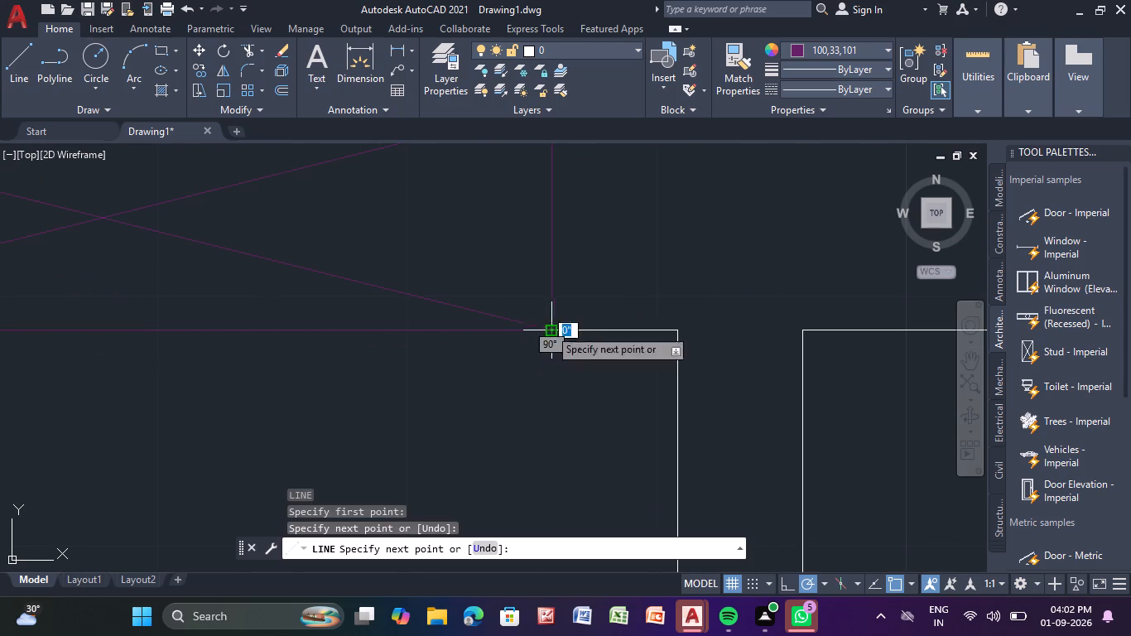
Group the four outline edges and two diagonals of the 3' north-wall window as one object.
{"action": "key", "text": "Escape"}
{"action": "scroll", "coordinate": [387, 301], "scroll_direction": "down", "scroll_amount": 3}
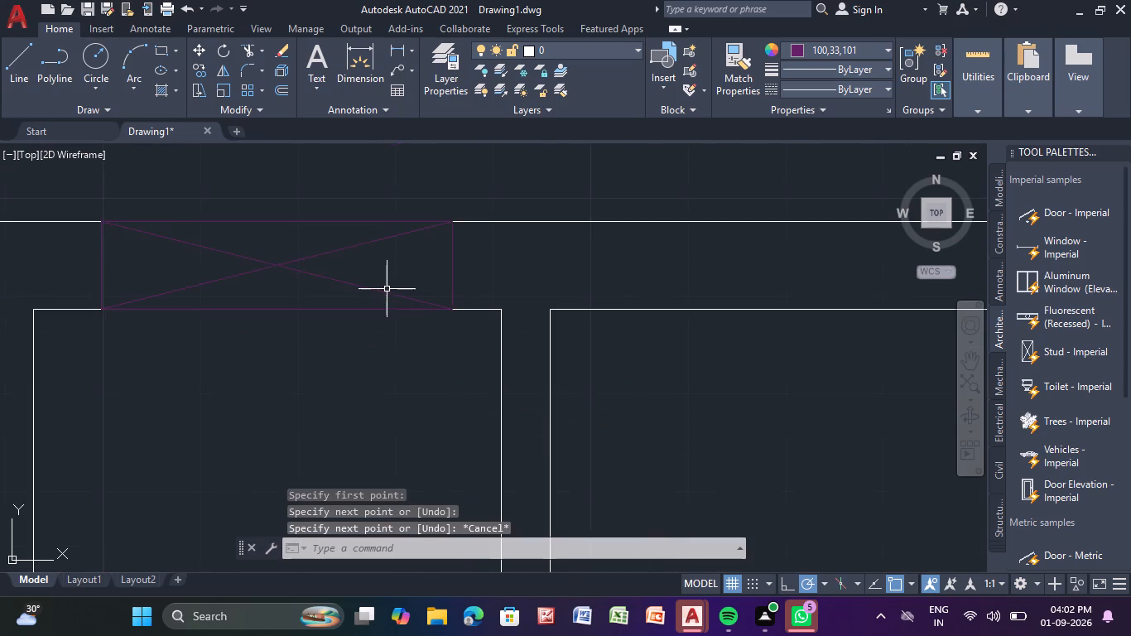
{"action": "middle_click_drag", "start_coordinate": [387, 289], "coordinate": [541, 358]}
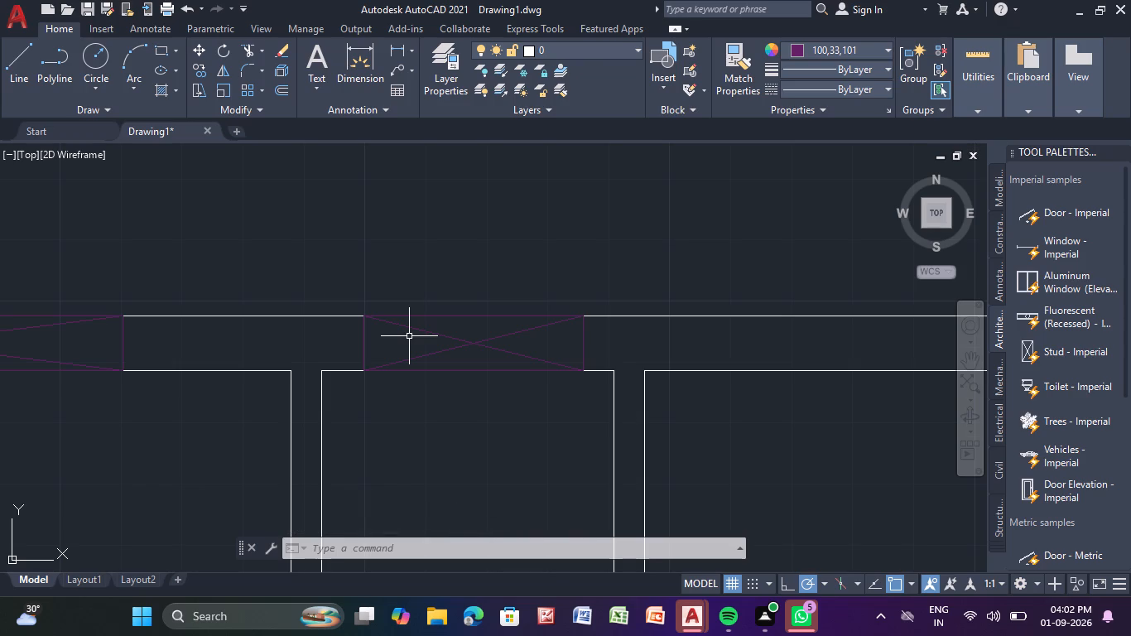
{"action": "left_click", "coordinate": [448, 313]}
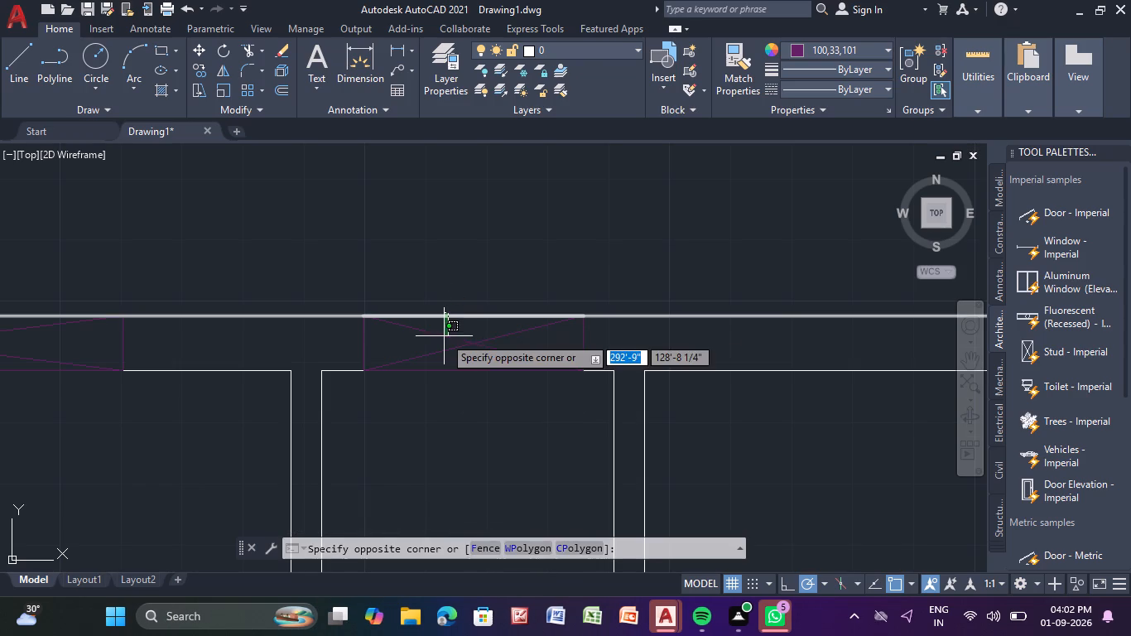
{"action": "left_click", "coordinate": [458, 315]}
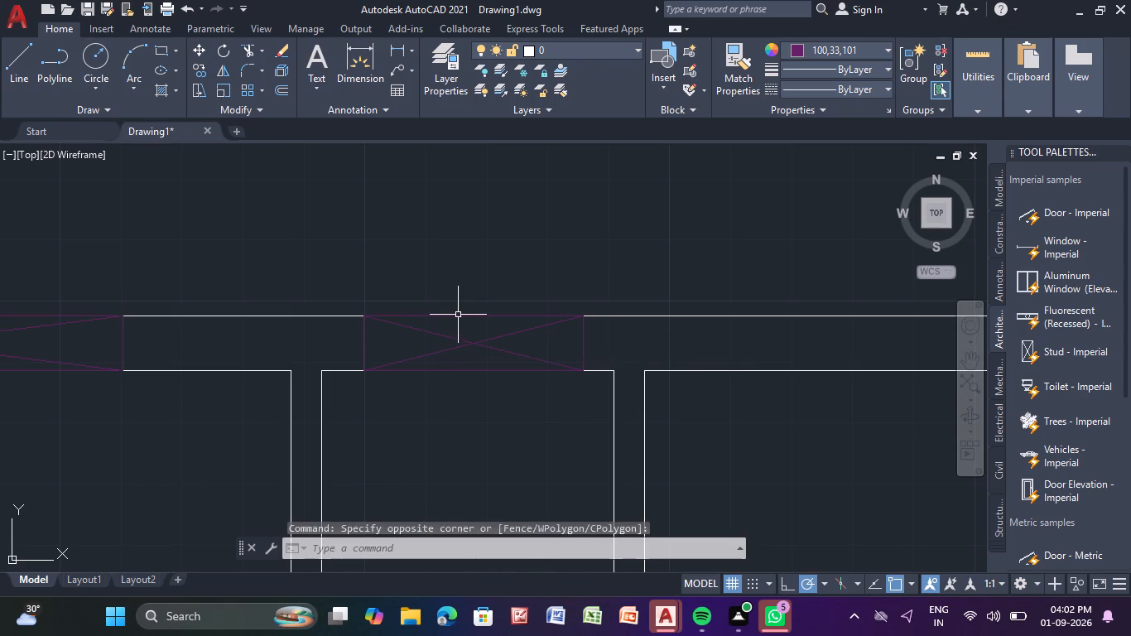
{"action": "left_click", "coordinate": [456, 315]}
{"action": "left_click", "coordinate": [460, 344]}
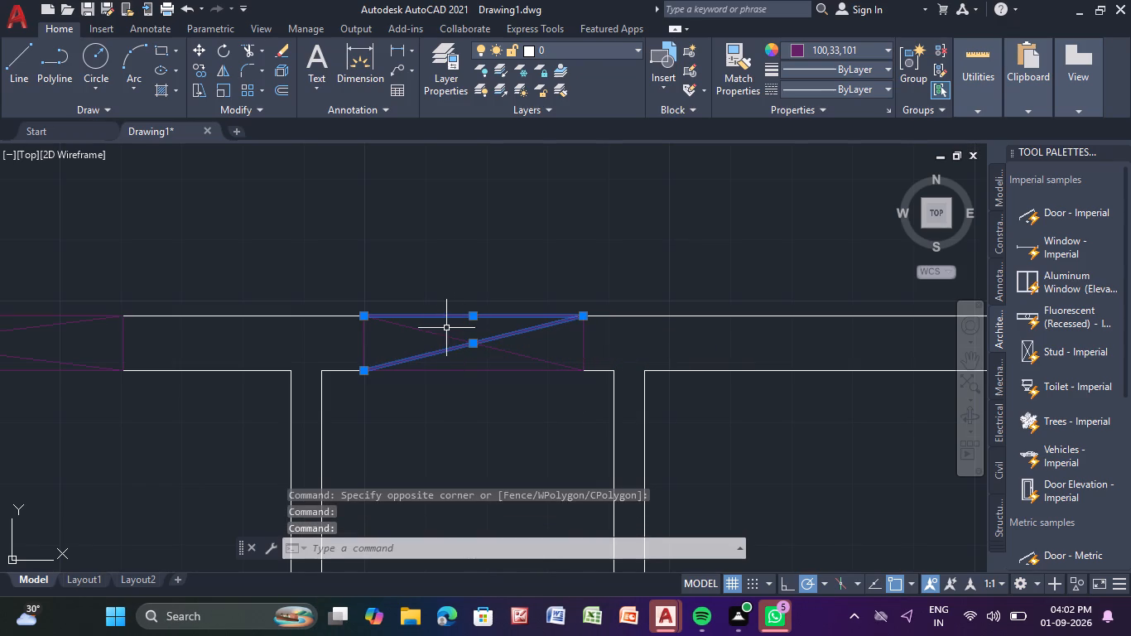
{"action": "left_click", "coordinate": [437, 335]}
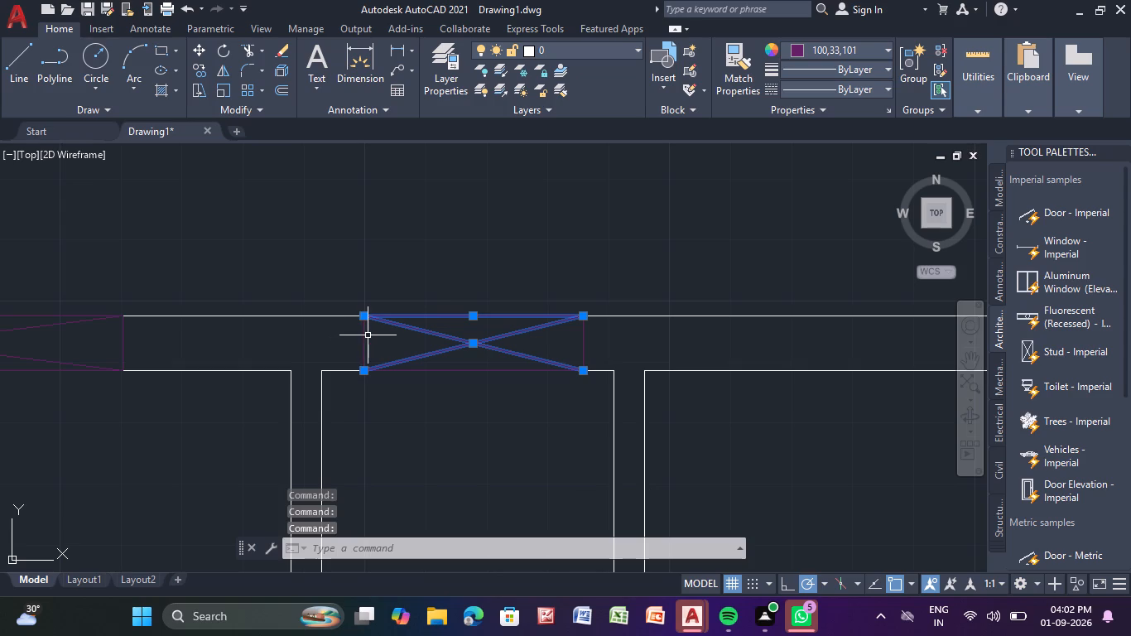
{"action": "left_click", "coordinate": [363, 344]}
{"action": "left_click", "coordinate": [584, 338]}
{"action": "left_click", "coordinate": [508, 370]}
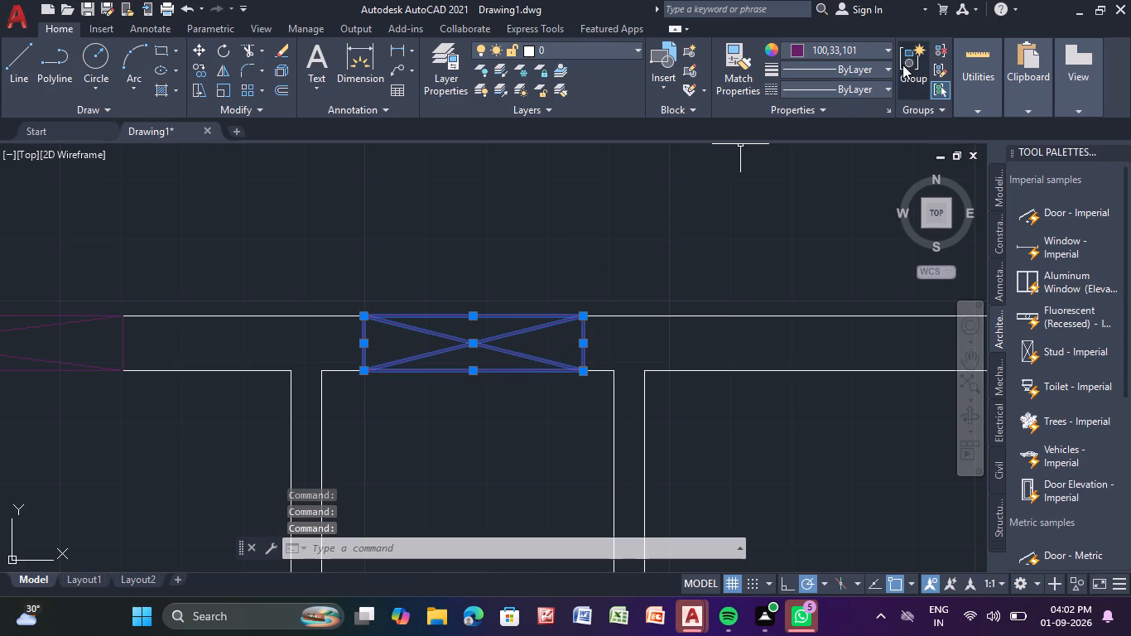
{"action": "double_click", "coordinate": [902, 53]}
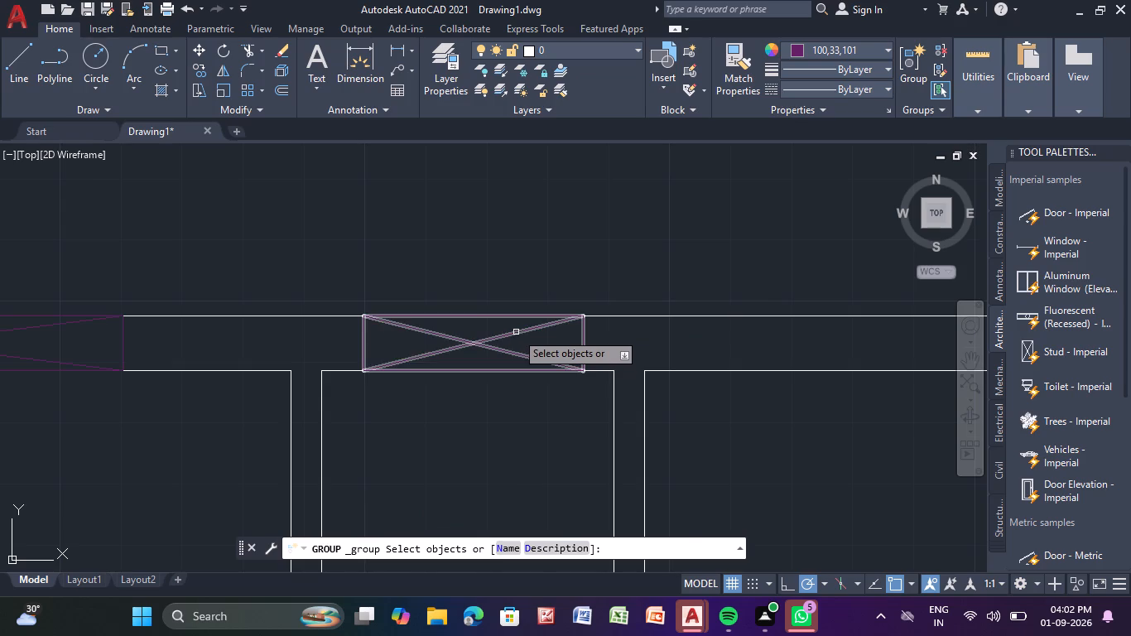
{"action": "left_click", "coordinate": [516, 332]}
{"action": "key", "text": "Return"}
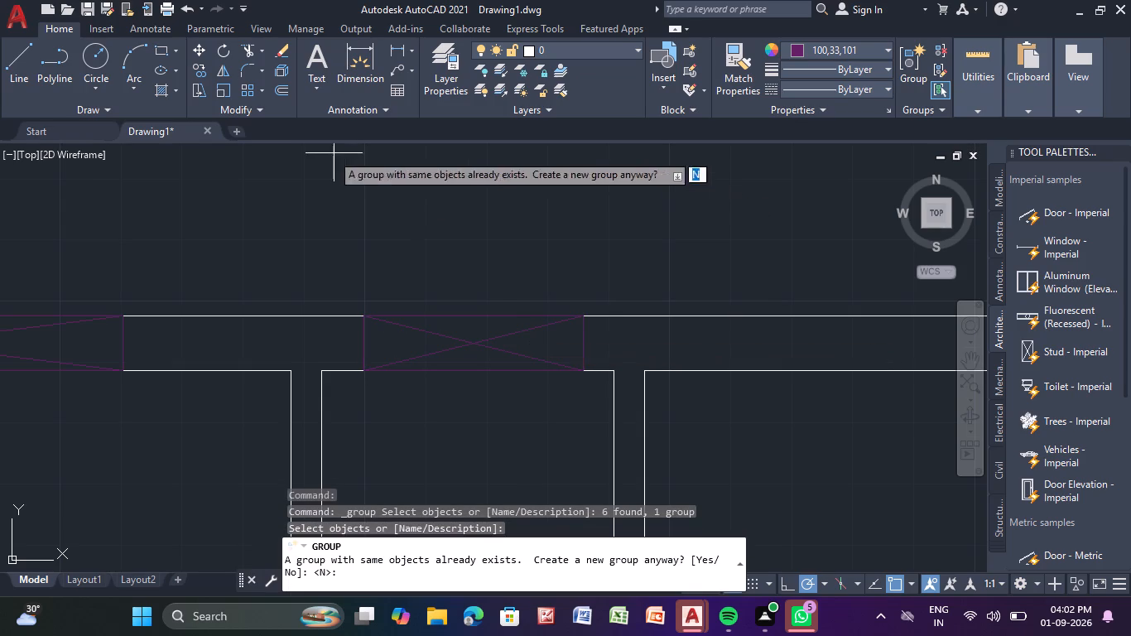
Copy the grouped 3' window straight north, placing the copy just outside the north wall.
{"action": "left_click", "coordinate": [205, 75]}
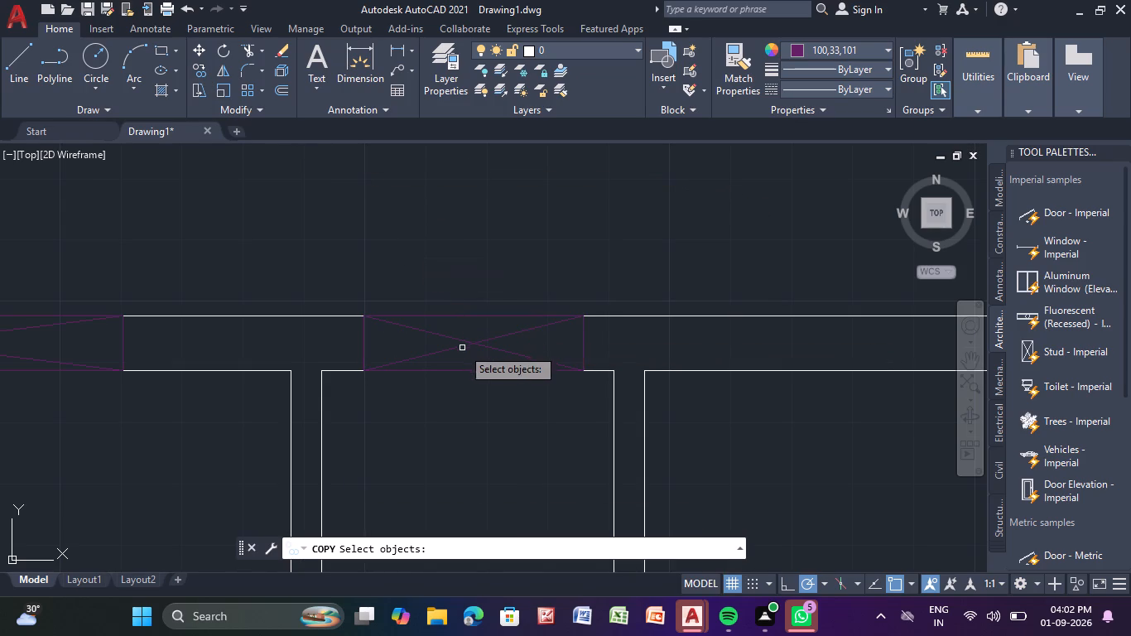
{"action": "left_click", "coordinate": [462, 348]}
{"action": "key", "text": "Return"}
{"action": "left_click", "coordinate": [460, 348]}
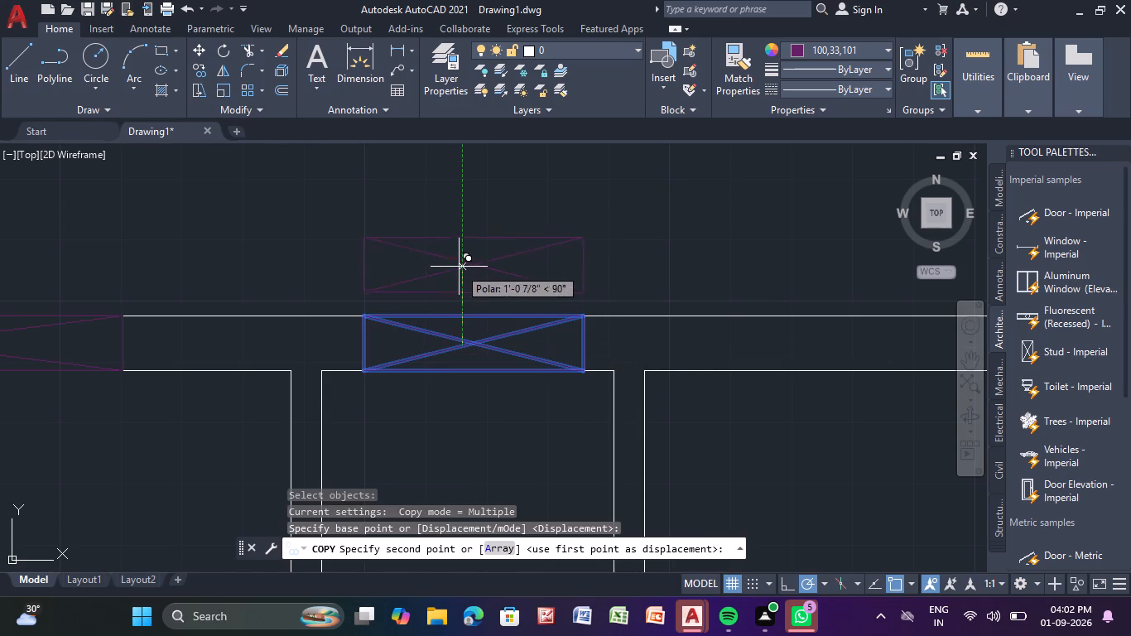
{"action": "left_click", "coordinate": [460, 251]}
{"action": "key", "text": "Escape"}
{"action": "key", "text": "Escape"}
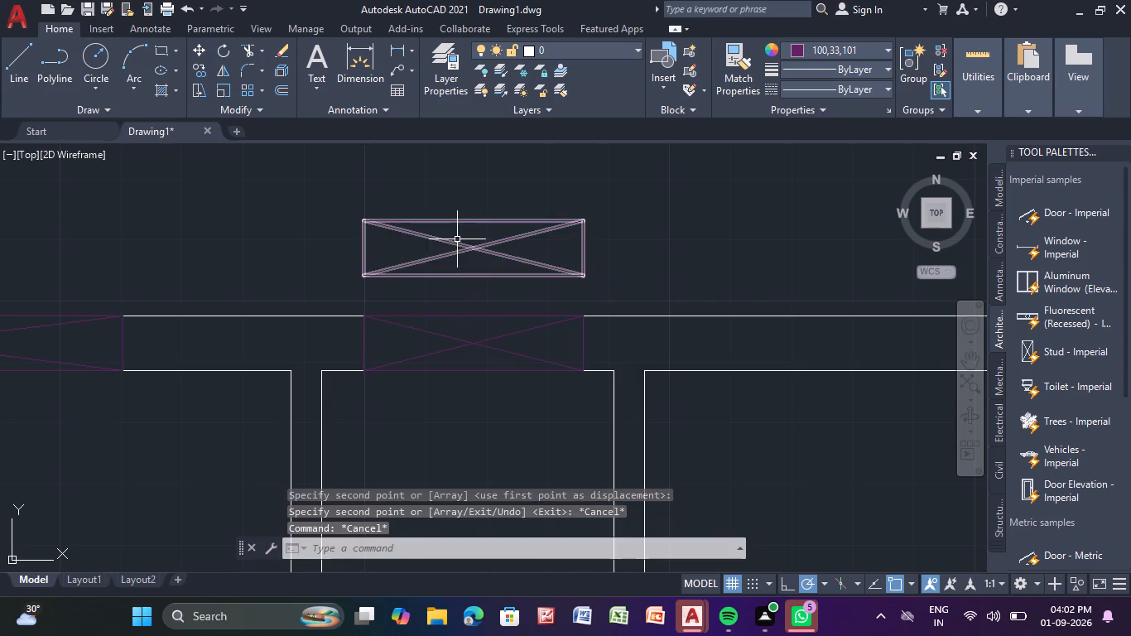
{"action": "key", "text": "Escape"}
Rotate the copied 3' window by 90° about its northeast corner so it runs north-south.
{"action": "left_click", "coordinate": [460, 220]}
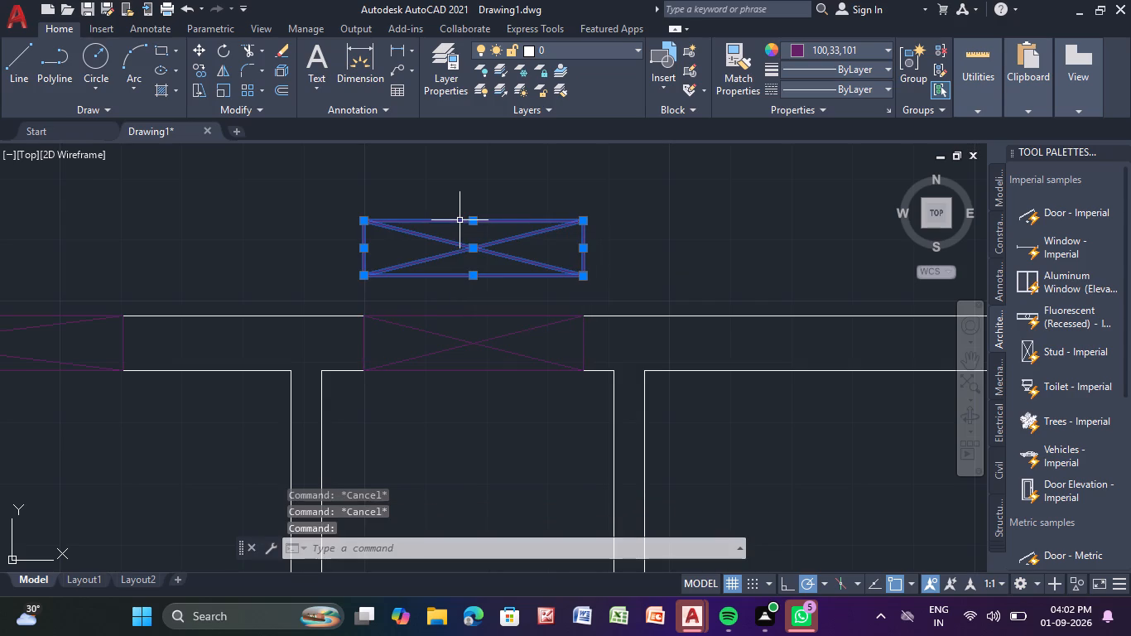
{"action": "left_click", "coordinate": [230, 52]}
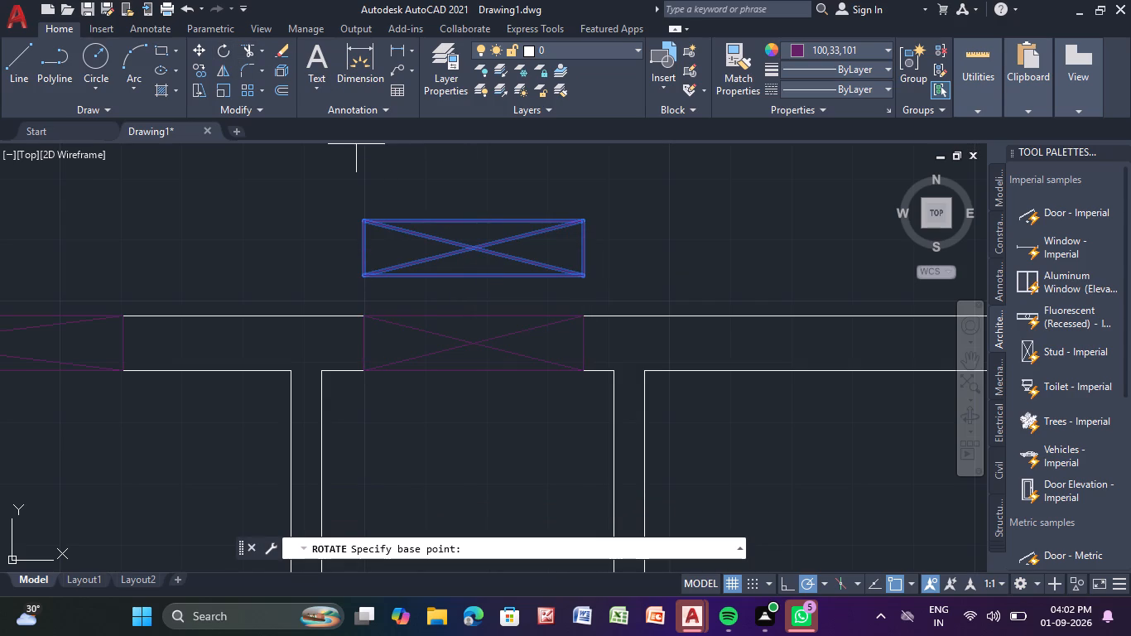
{"action": "left_click", "coordinate": [580, 219]}
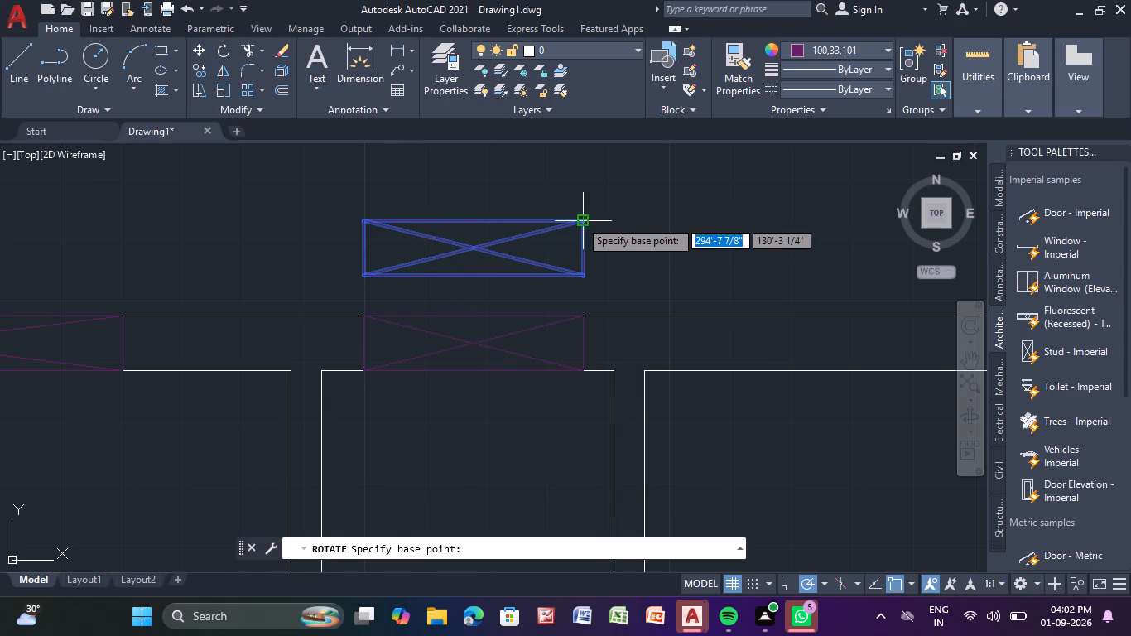
{"action": "left_click", "coordinate": [586, 178]}
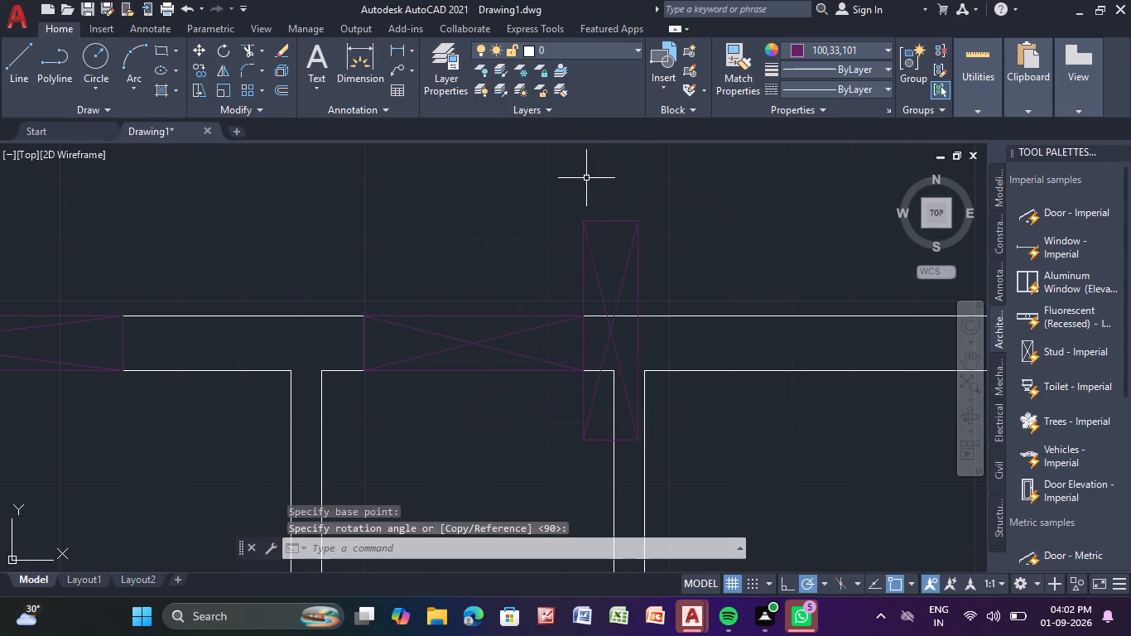
{"action": "key", "text": "Escape"}
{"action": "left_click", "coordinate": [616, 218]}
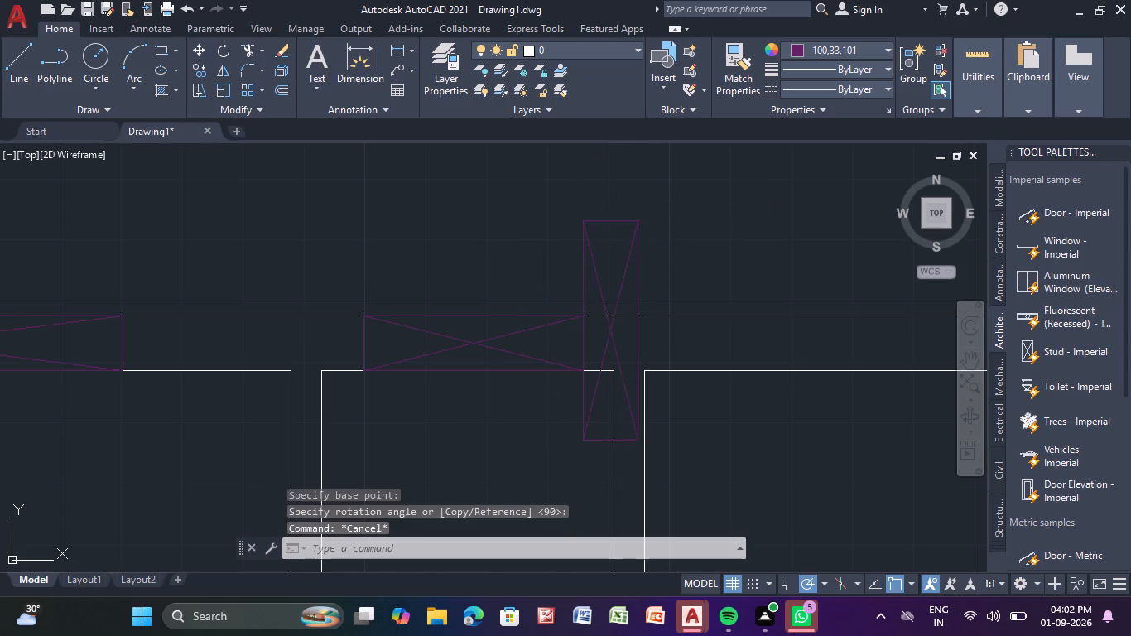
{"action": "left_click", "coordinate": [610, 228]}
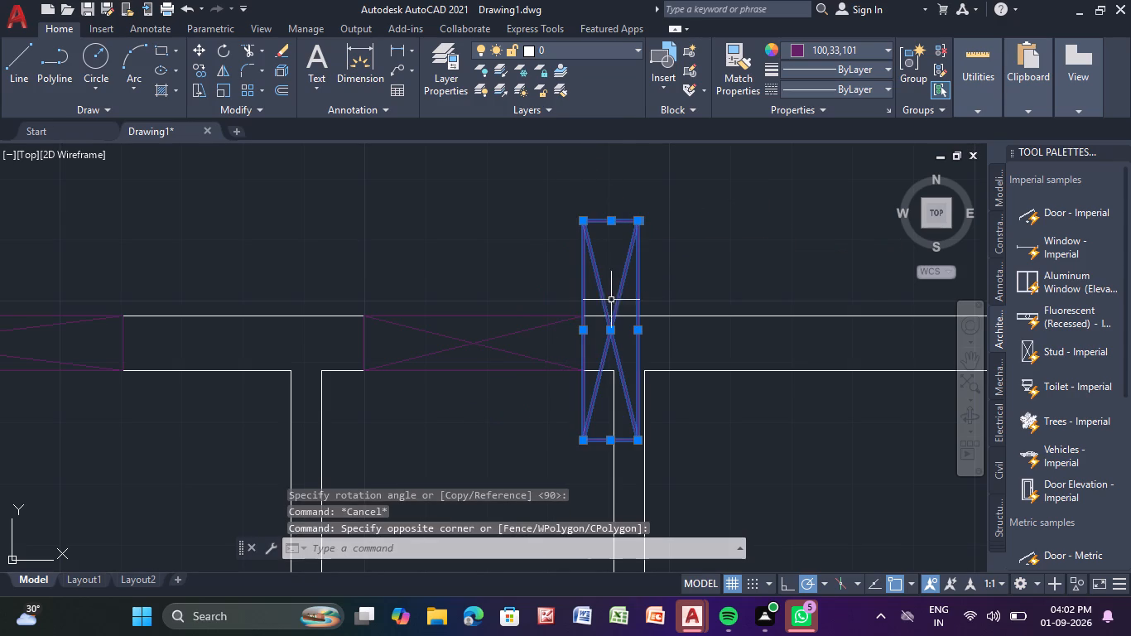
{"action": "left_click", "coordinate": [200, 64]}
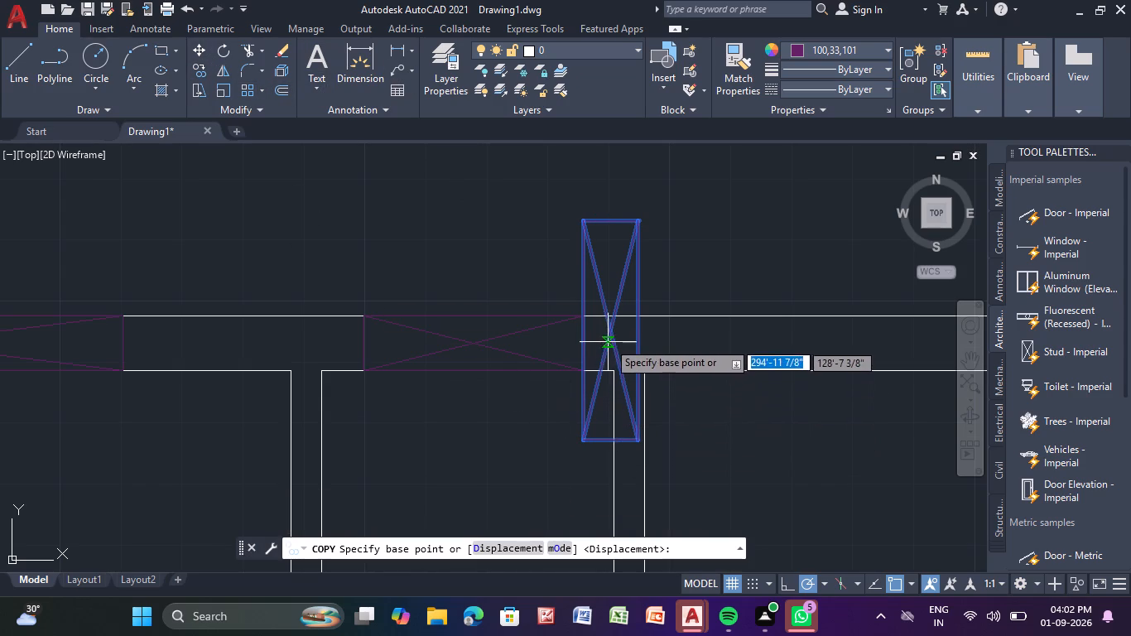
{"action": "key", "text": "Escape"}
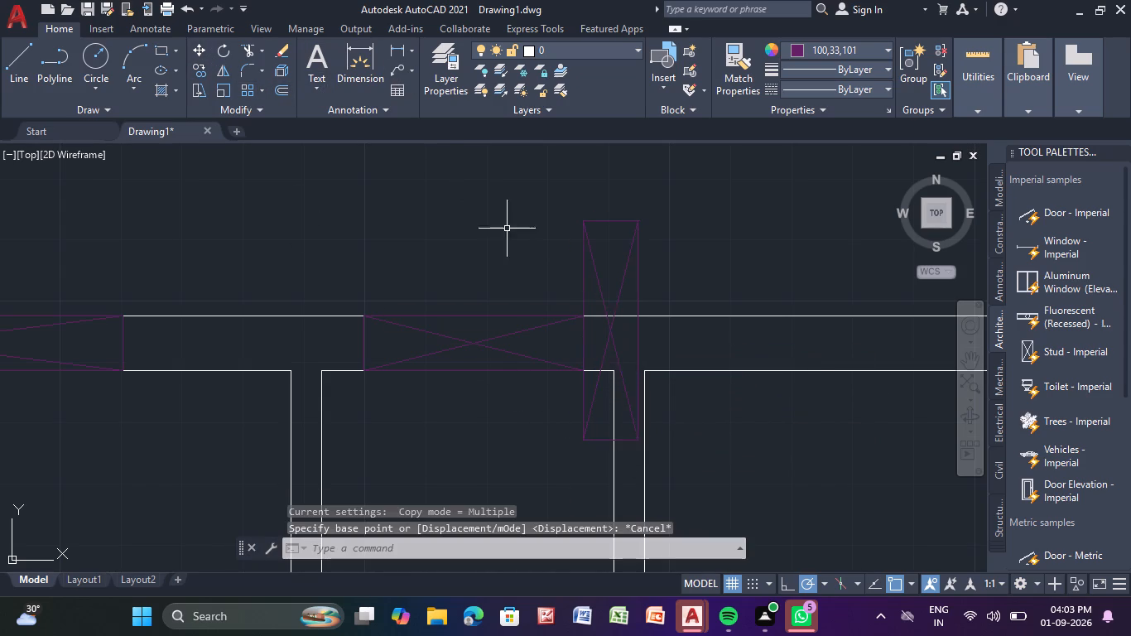
Move the rotated 3' window by its centre into the west outer wall beside the small room, between the two longer west windows.
{"action": "left_click", "coordinate": [197, 46]}
{"action": "left_click", "coordinate": [609, 329]}
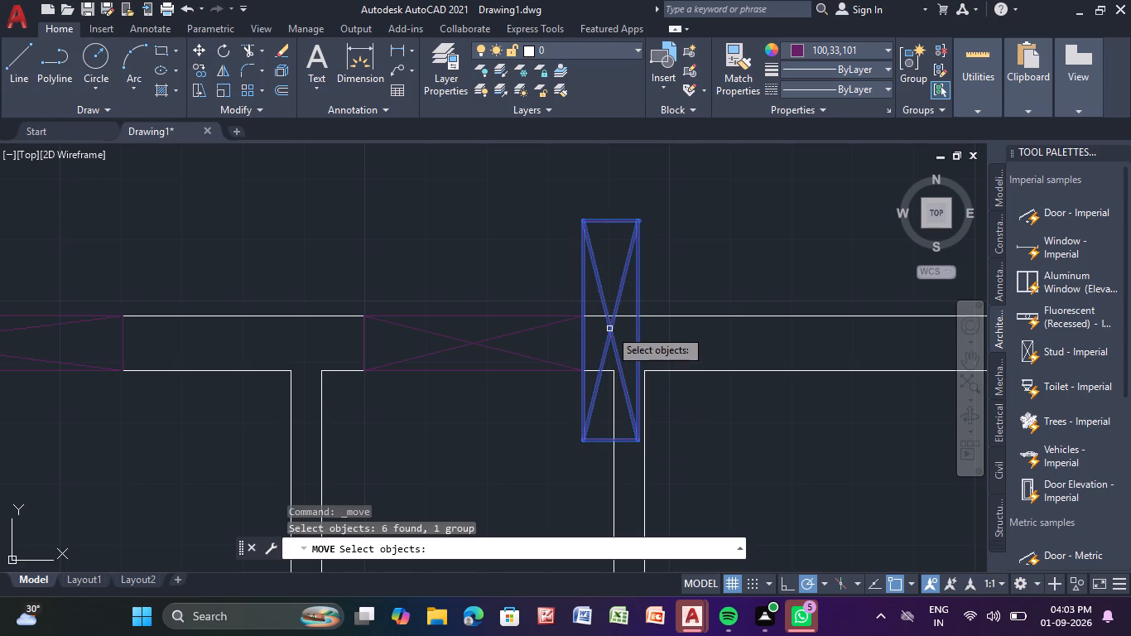
{"action": "key", "text": "Return"}
{"action": "left_click", "coordinate": [604, 330]}
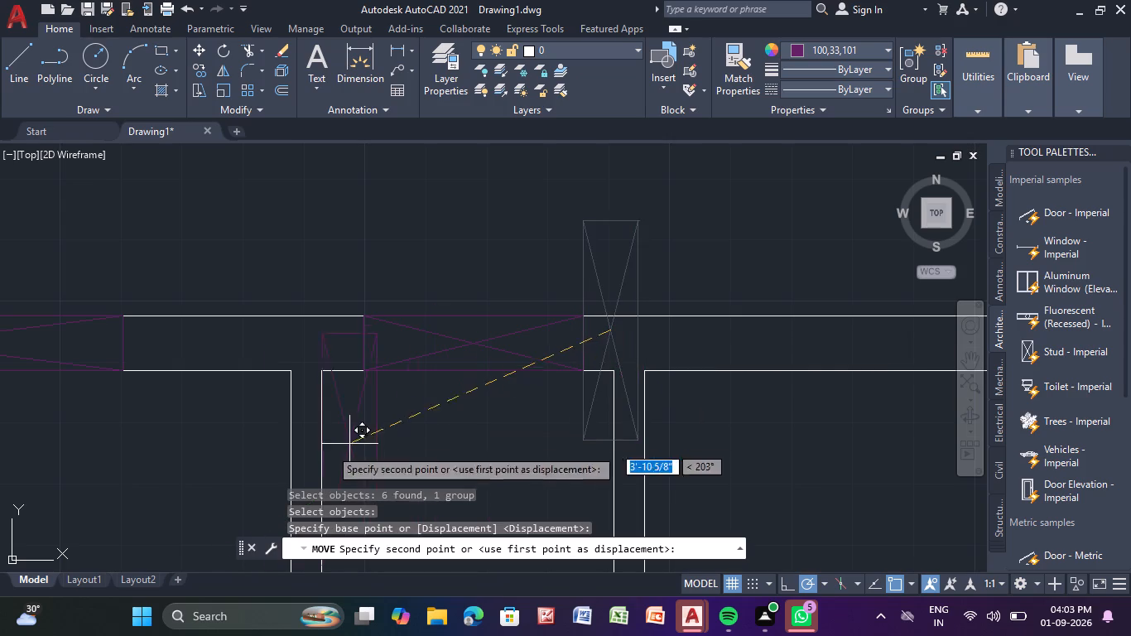
{"action": "scroll", "coordinate": [281, 439], "scroll_direction": "down", "scroll_amount": 3}
{"action": "middle_click_drag", "start_coordinate": [282, 436], "coordinate": [508, 188]}
{"action": "middle_click_drag", "start_coordinate": [337, 399], "coordinate": [546, 340]}
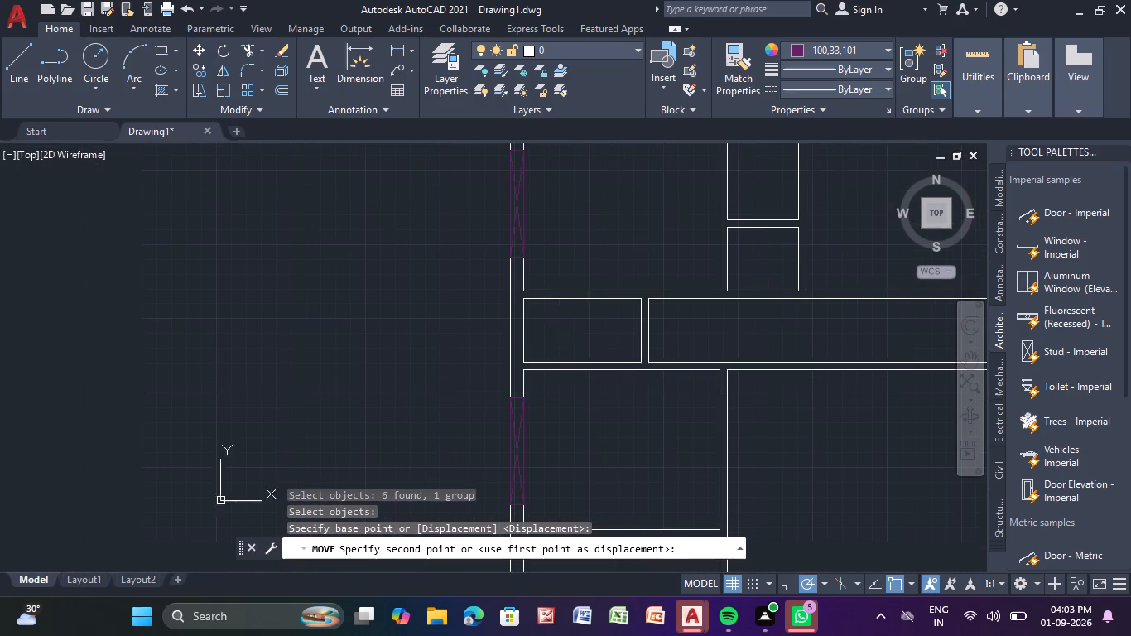
{"action": "middle_click_drag", "start_coordinate": [546, 340], "coordinate": [522, 382]}
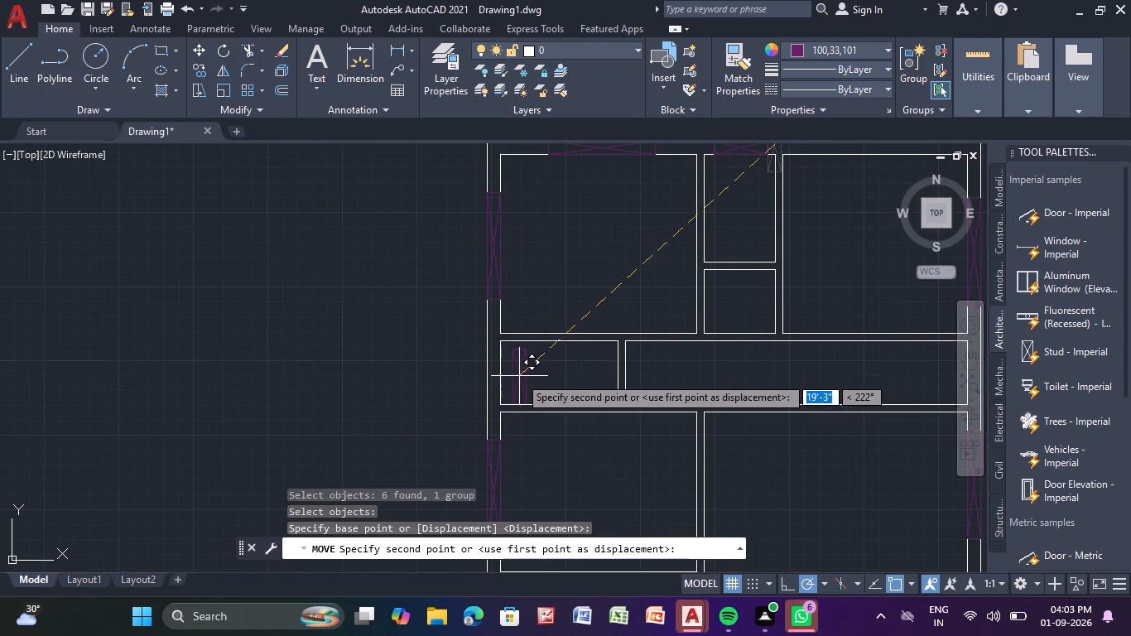
{"action": "scroll", "coordinate": [518, 376], "scroll_direction": "up", "scroll_amount": 1}
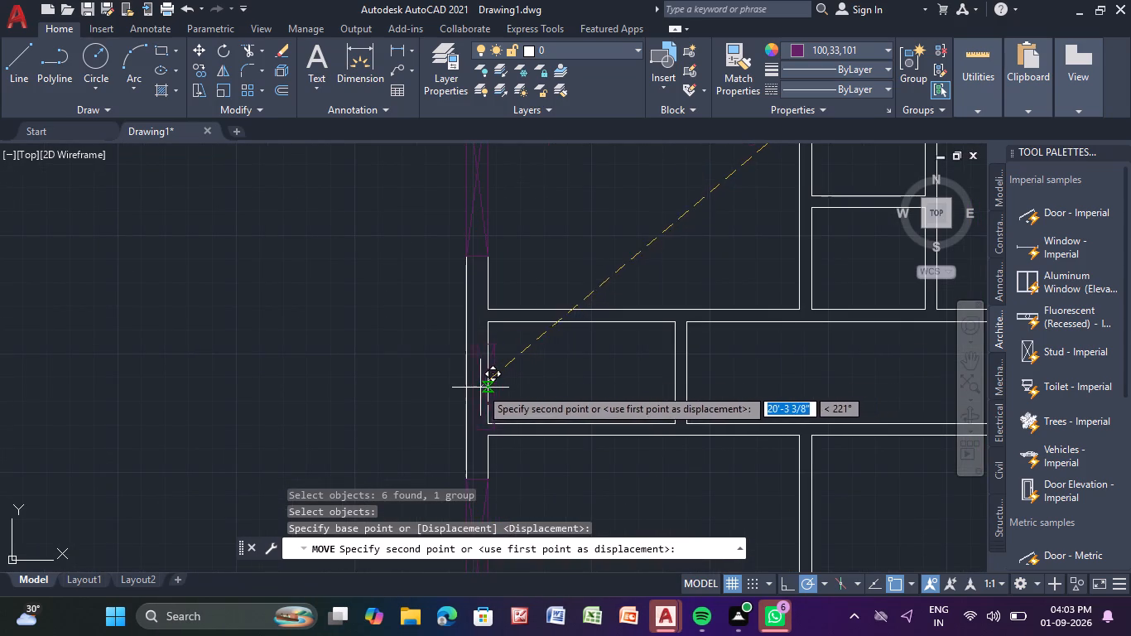
{"action": "scroll", "coordinate": [473, 378], "scroll_direction": "up", "scroll_amount": 3}
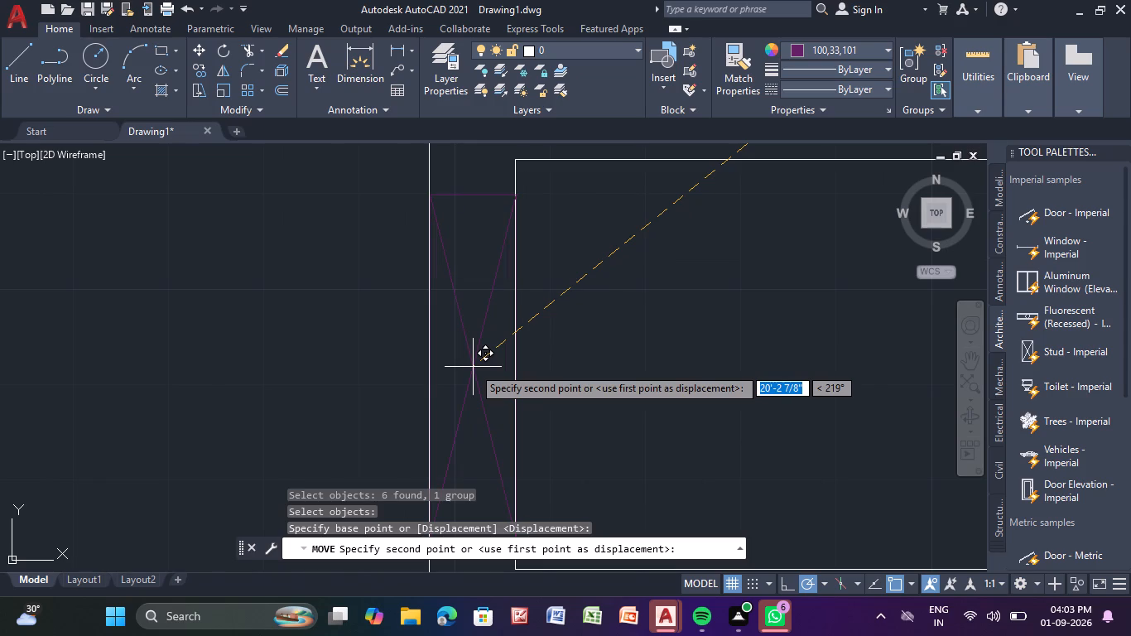
{"action": "middle_click", "coordinate": [473, 367]}
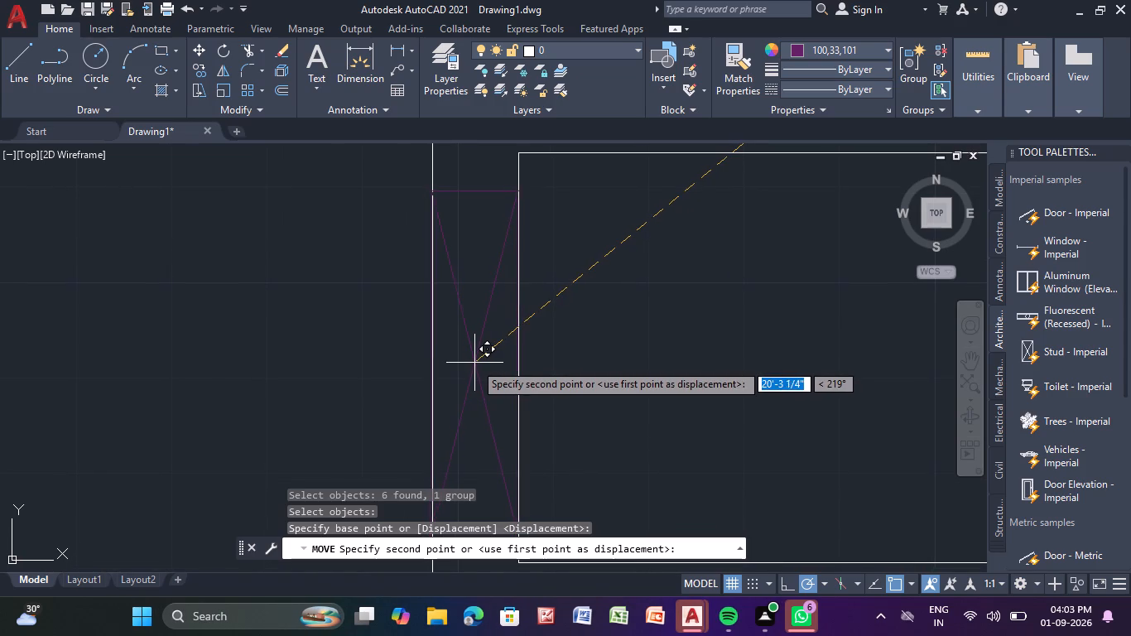
{"action": "left_click", "coordinate": [474, 364]}
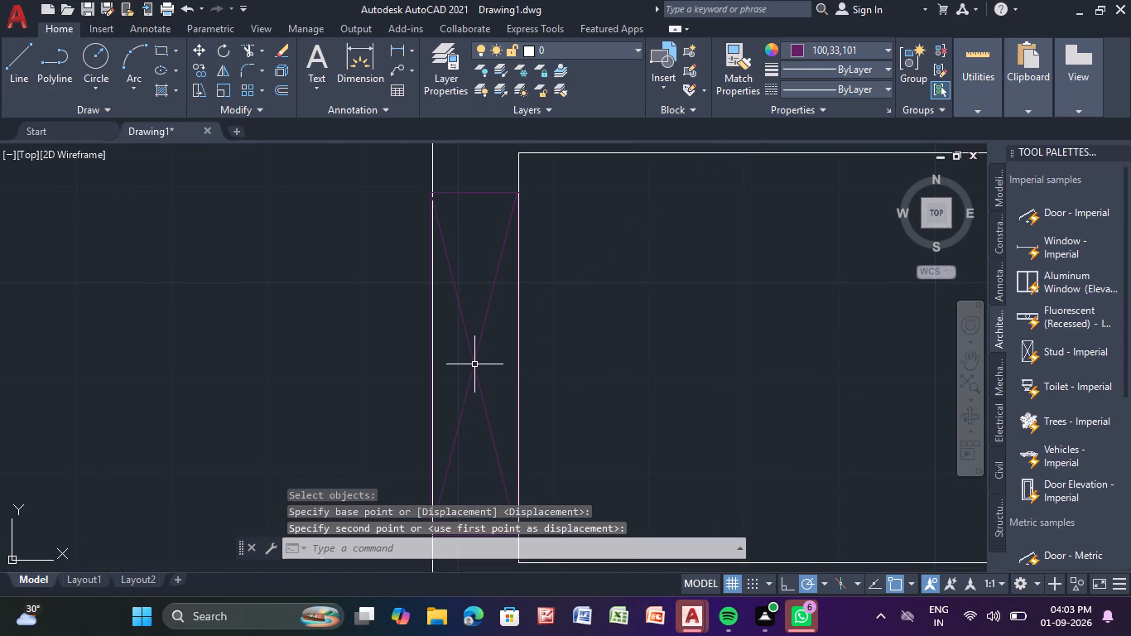
{"action": "key", "text": "Escape"}
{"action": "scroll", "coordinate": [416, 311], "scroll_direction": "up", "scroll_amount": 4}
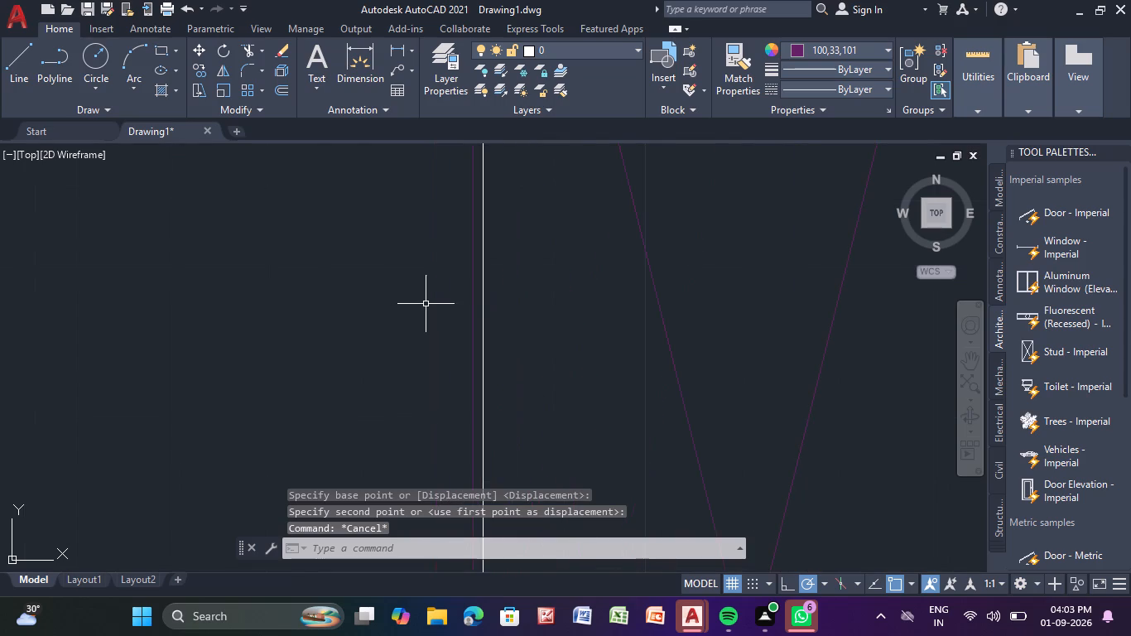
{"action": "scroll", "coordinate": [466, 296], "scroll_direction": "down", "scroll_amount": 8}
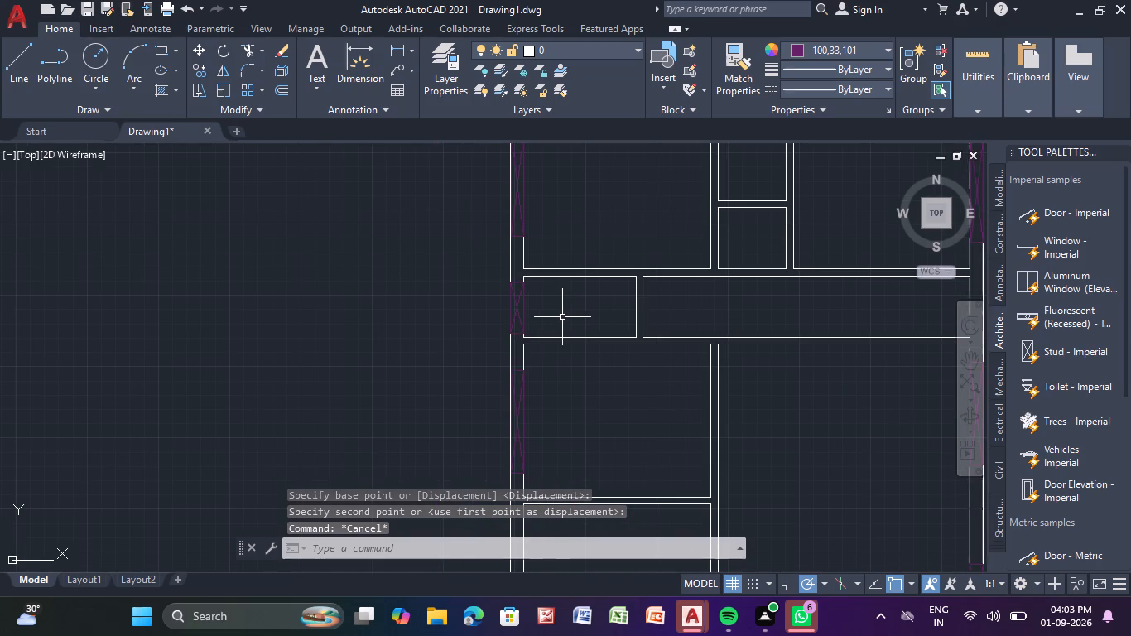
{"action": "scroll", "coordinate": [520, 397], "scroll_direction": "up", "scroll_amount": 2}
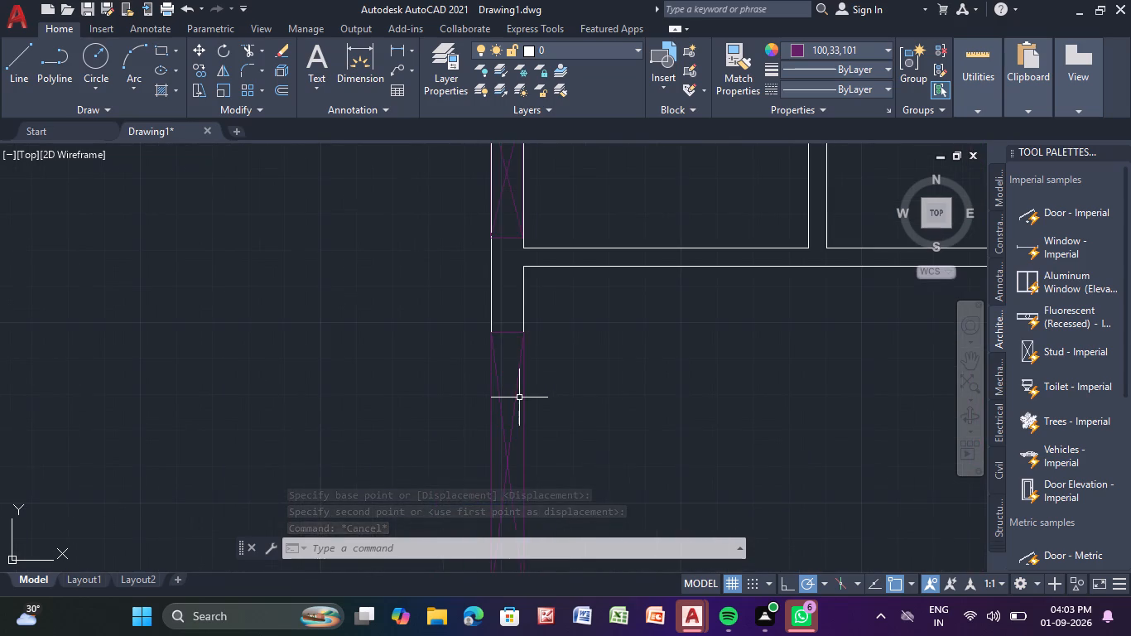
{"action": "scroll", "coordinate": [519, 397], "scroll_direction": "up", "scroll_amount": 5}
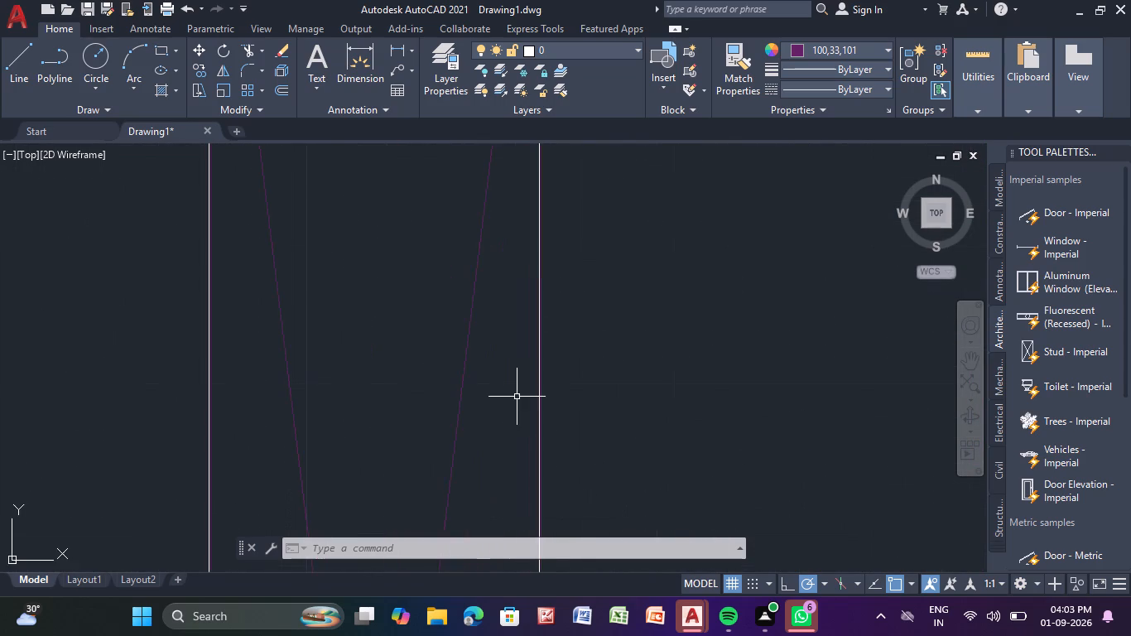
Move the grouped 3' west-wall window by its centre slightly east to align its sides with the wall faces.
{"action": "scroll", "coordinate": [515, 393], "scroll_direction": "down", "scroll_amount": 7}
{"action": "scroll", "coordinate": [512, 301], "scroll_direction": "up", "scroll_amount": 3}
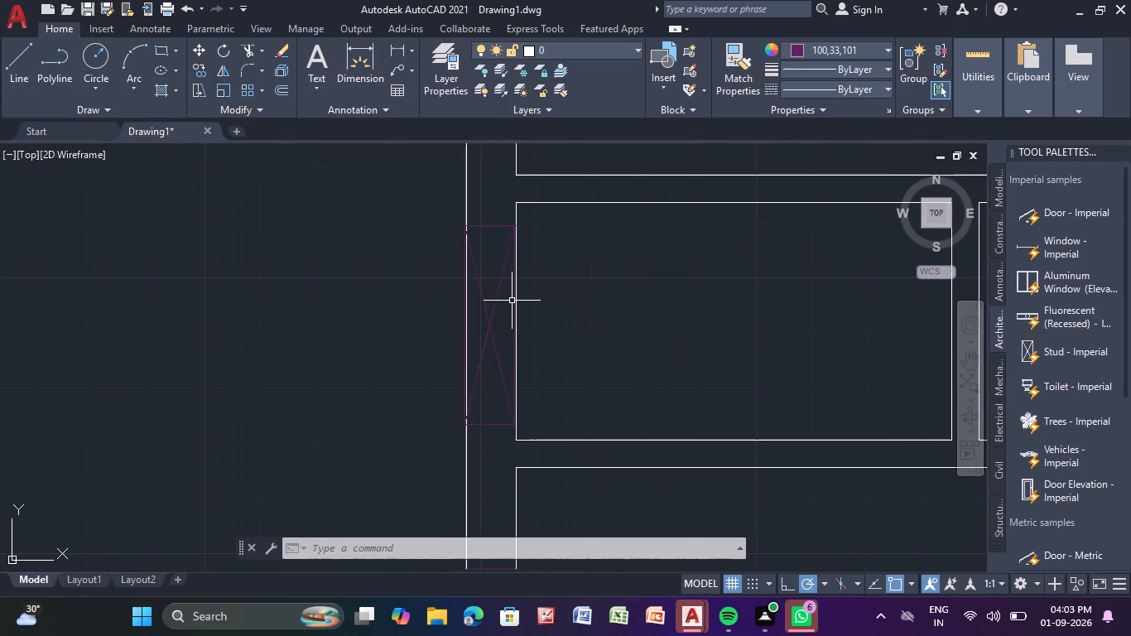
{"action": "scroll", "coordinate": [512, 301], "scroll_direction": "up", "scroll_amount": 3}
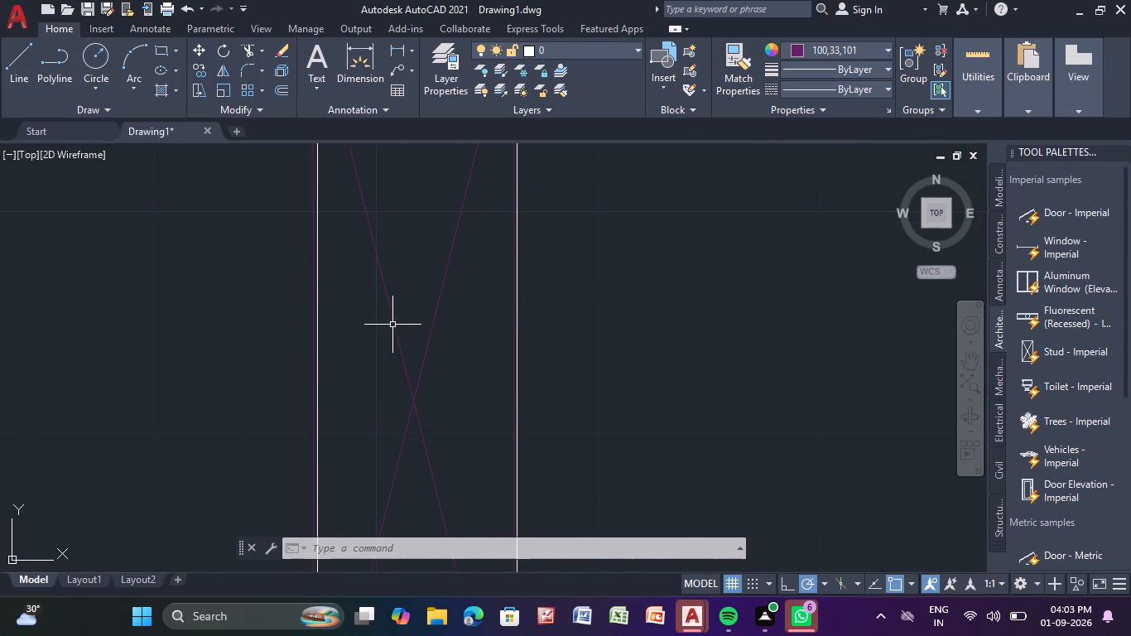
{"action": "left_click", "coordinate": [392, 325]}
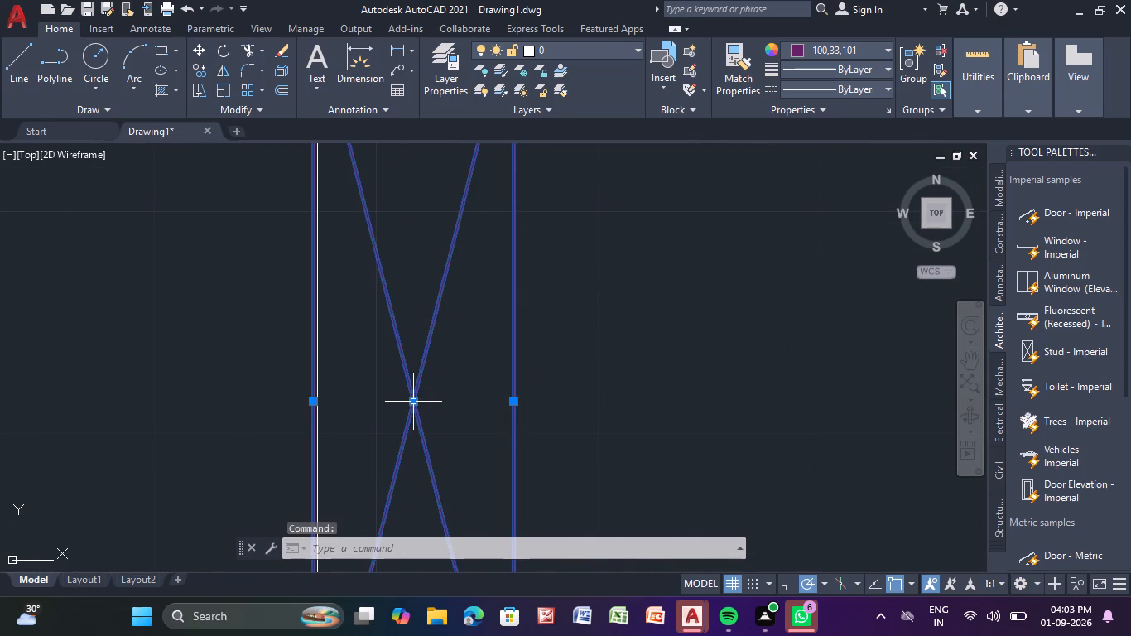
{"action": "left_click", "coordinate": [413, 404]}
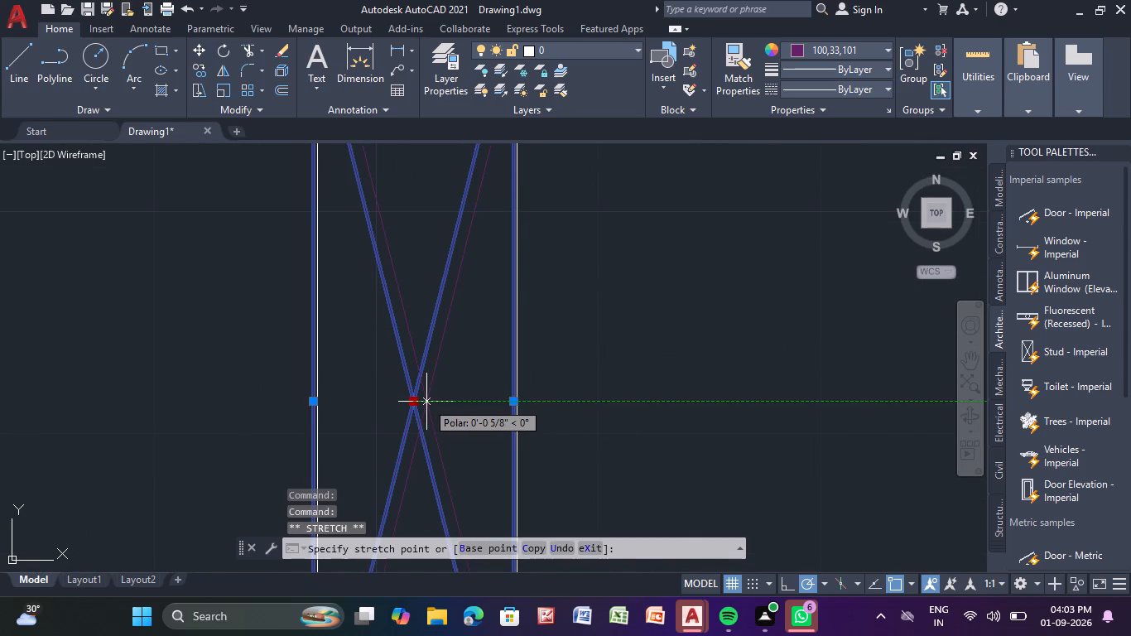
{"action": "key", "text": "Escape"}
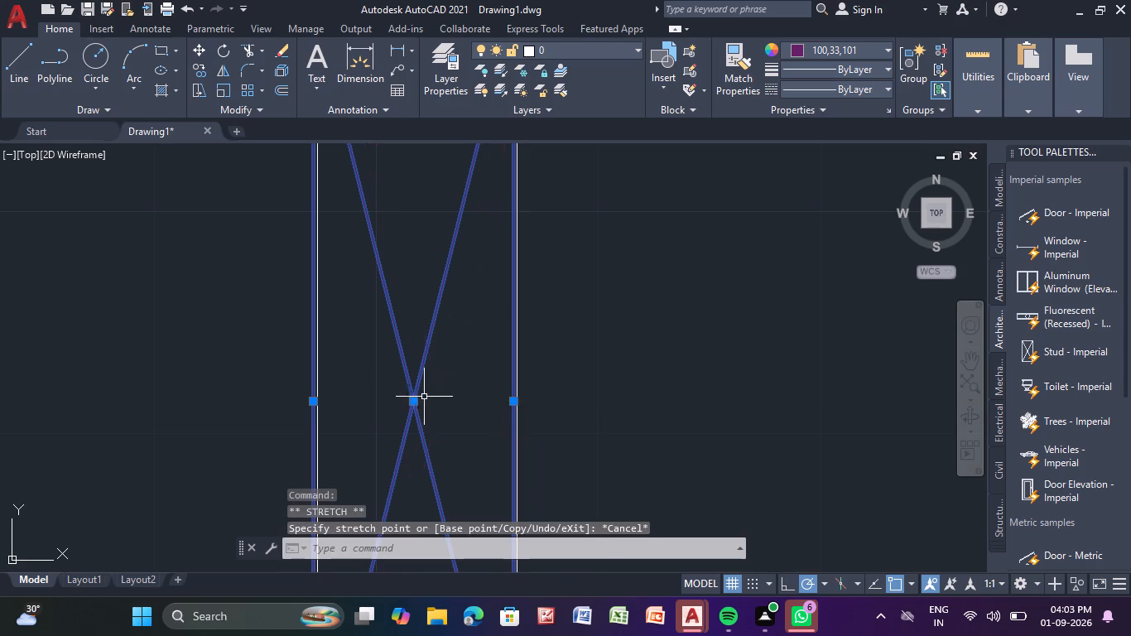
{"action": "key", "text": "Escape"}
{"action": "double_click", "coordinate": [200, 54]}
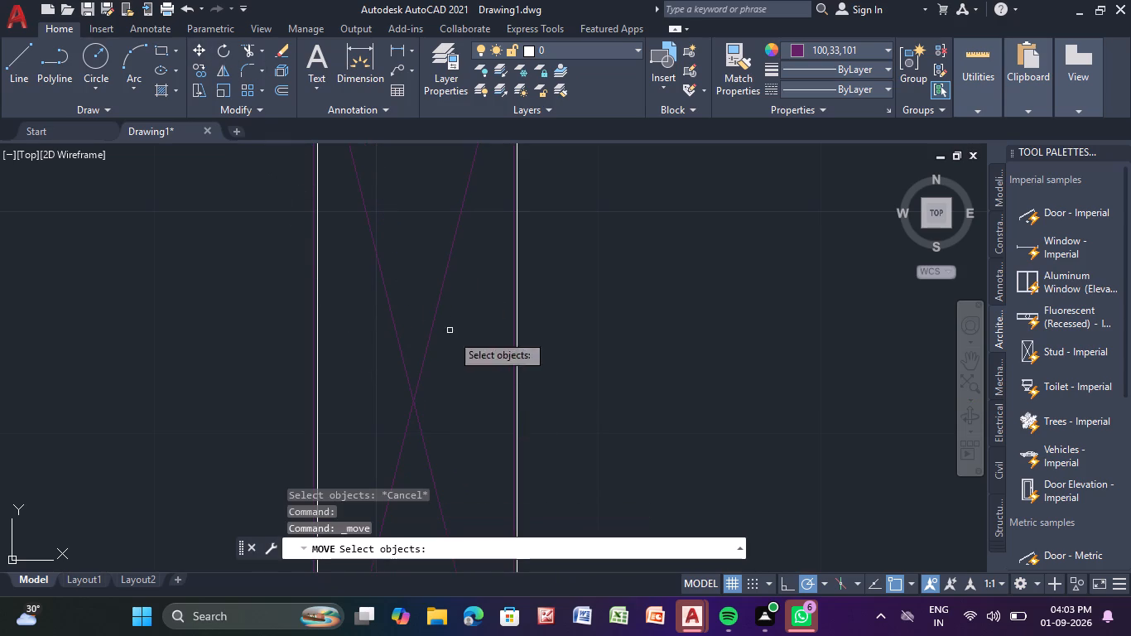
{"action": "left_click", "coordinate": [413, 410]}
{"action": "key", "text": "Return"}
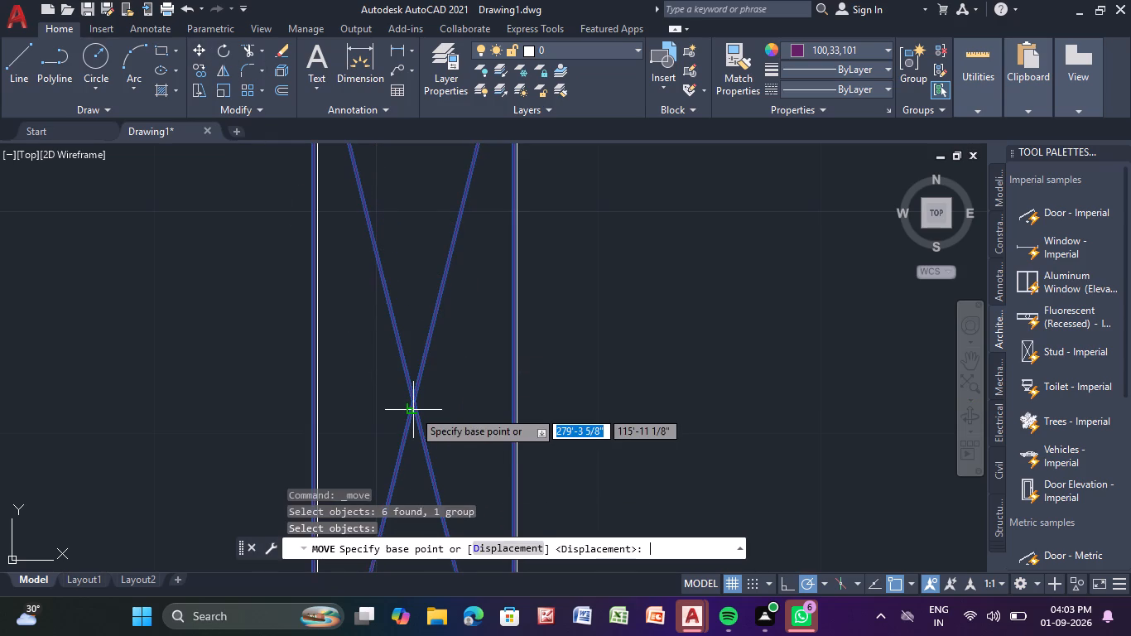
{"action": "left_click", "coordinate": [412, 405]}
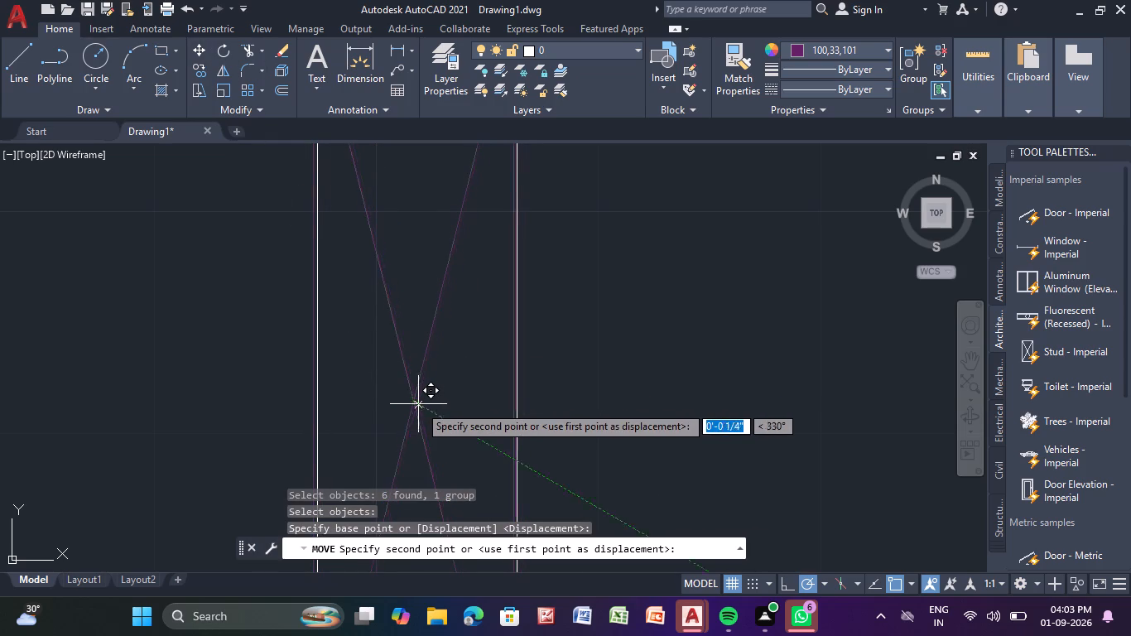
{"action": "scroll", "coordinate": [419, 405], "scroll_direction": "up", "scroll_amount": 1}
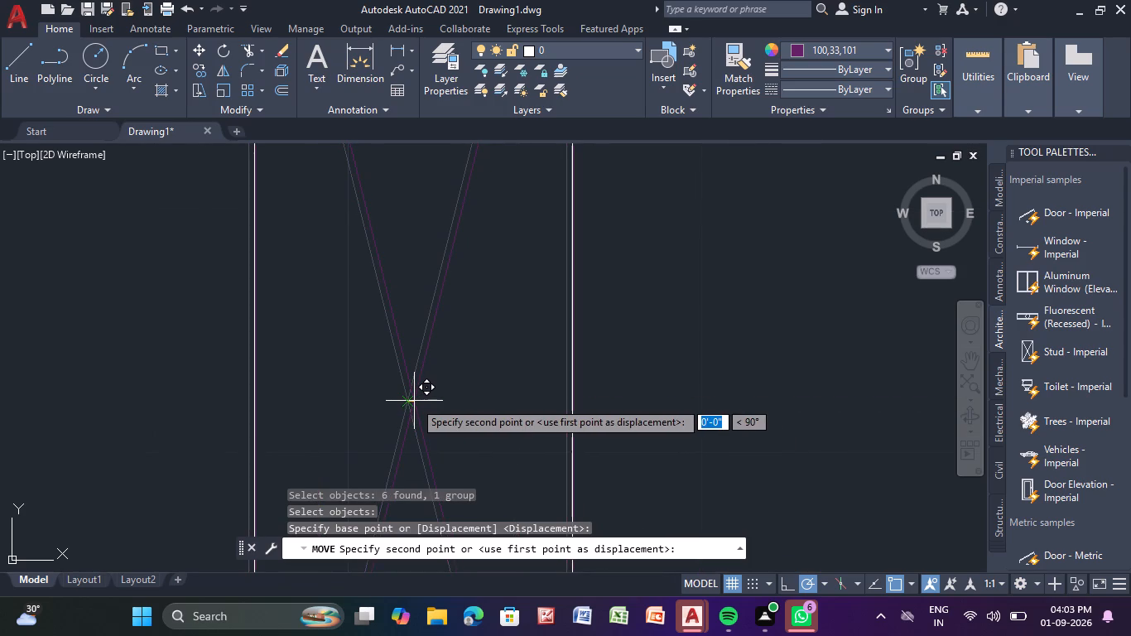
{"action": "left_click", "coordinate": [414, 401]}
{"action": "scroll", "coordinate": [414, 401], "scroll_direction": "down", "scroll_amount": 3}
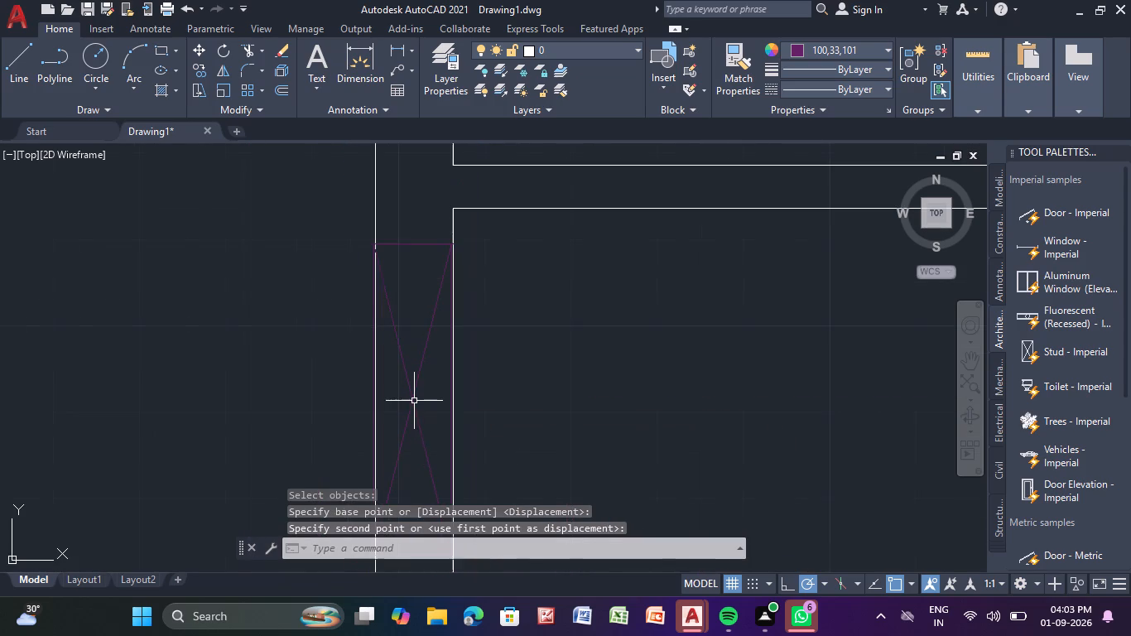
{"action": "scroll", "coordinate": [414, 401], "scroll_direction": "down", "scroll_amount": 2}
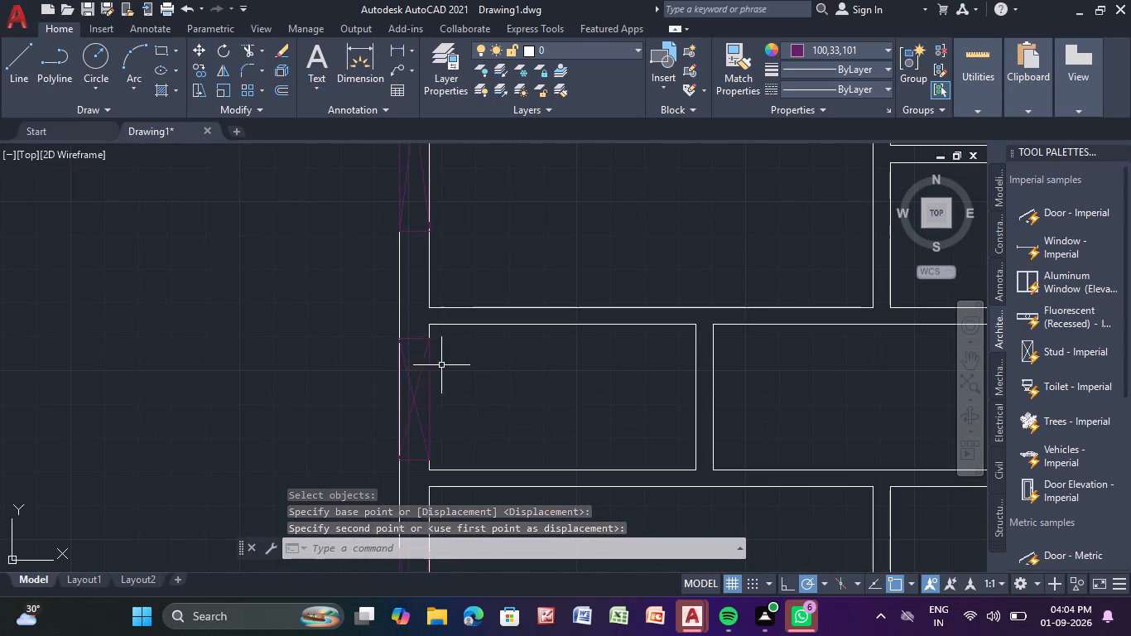
Erase the grouped 3' window from the west wall beside the small room.
{"action": "left_click", "coordinate": [415, 336]}
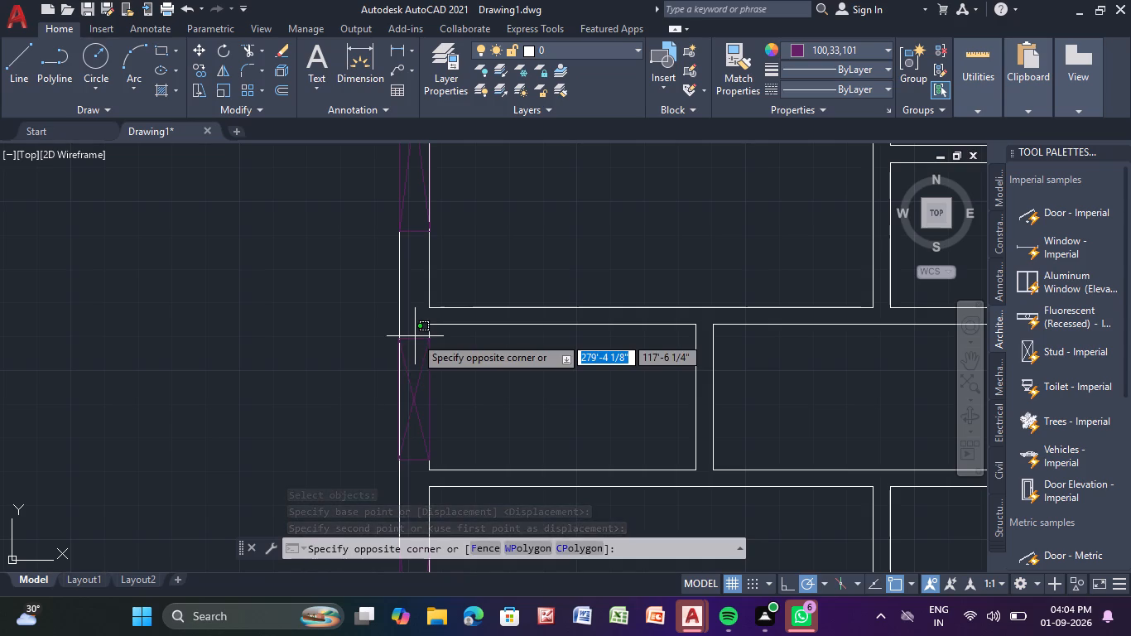
{"action": "left_click", "coordinate": [411, 338]}
{"action": "left_click", "coordinate": [411, 338]}
{"action": "key", "text": "Delete"}
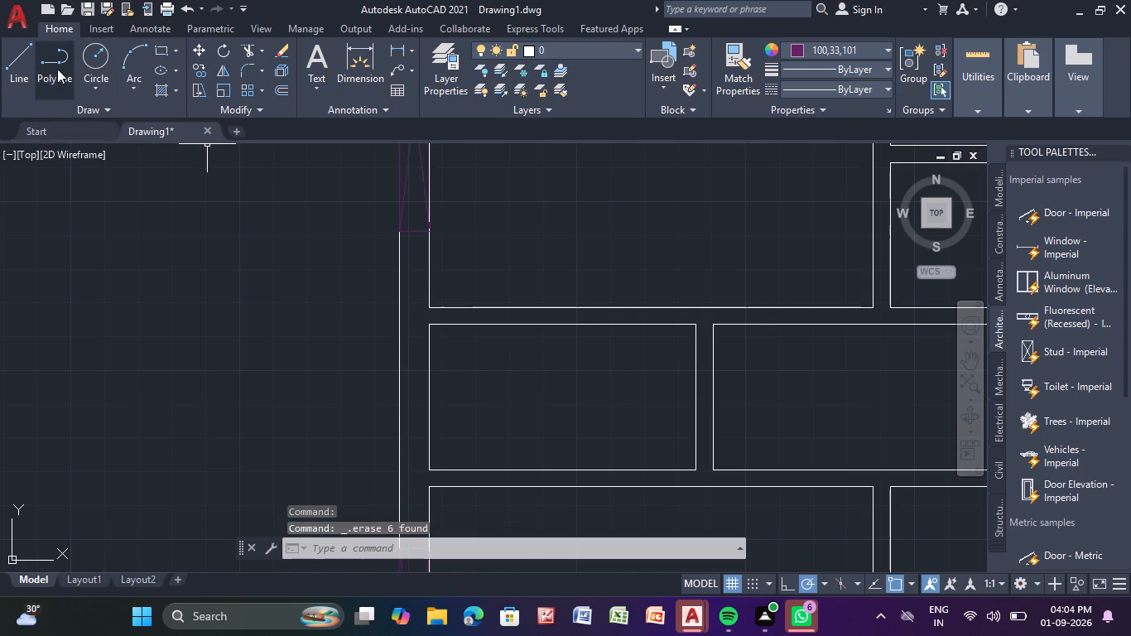
Draw a closed 3' window outline across the west wall beside the small room, starting on the inner face just below the partition.
{"action": "left_click", "coordinate": [24, 70]}
{"action": "left_click_drag", "start_coordinate": [24, 70], "coordinate": [26, 82]}
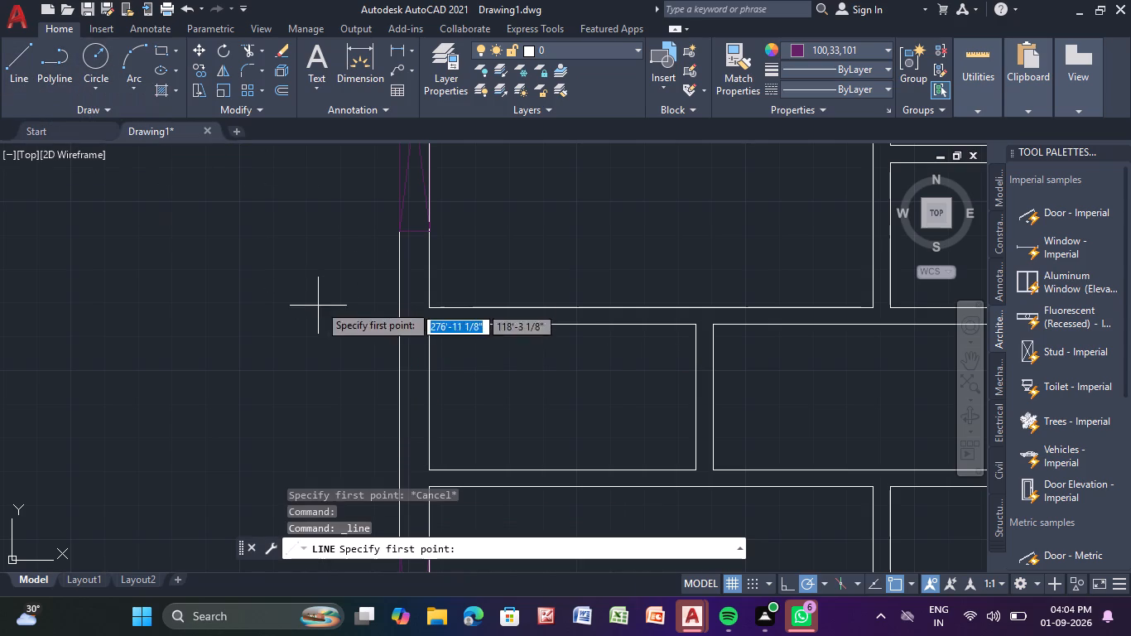
{"action": "middle_click_drag", "start_coordinate": [431, 340], "coordinate": [431, 291]}
{"action": "scroll", "coordinate": [431, 291], "scroll_direction": "up", "scroll_amount": 2}
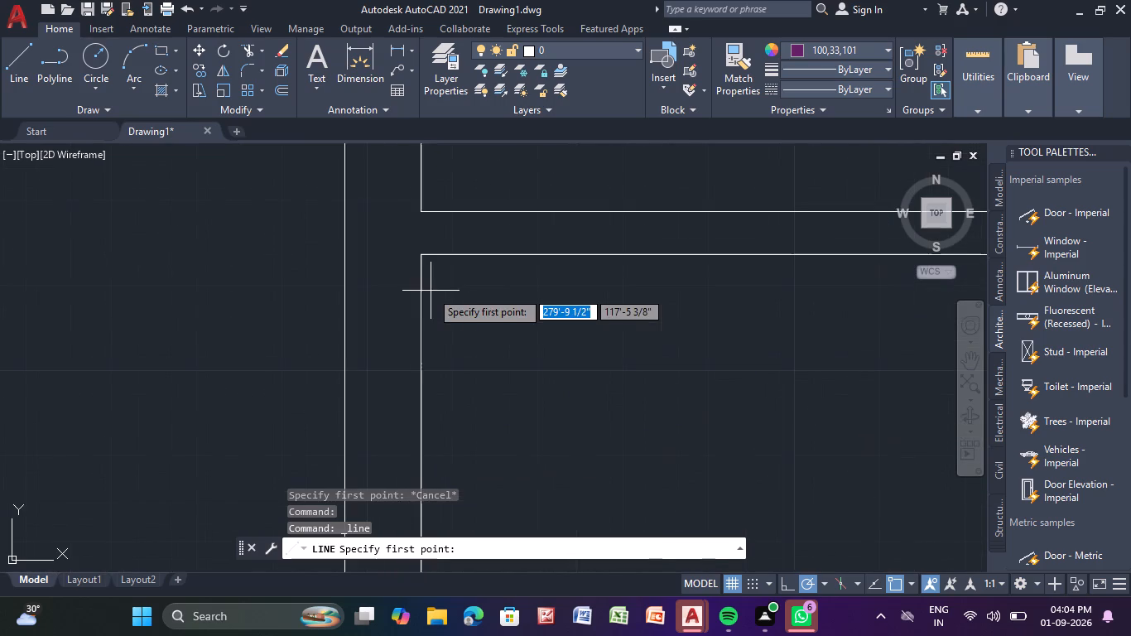
{"action": "left_click", "coordinate": [421, 294]}
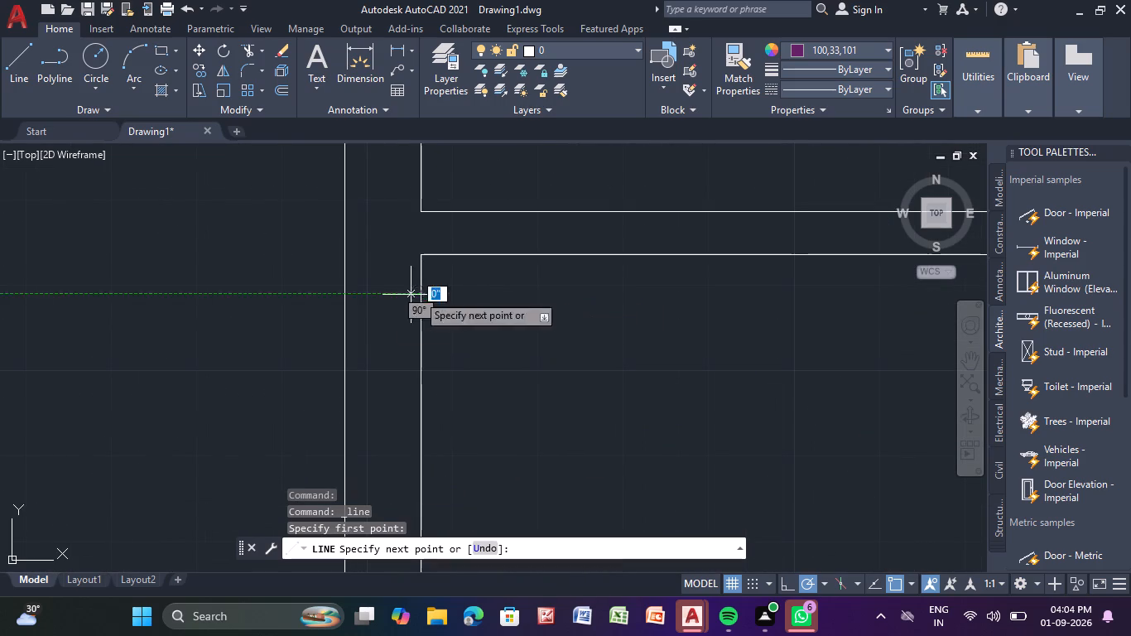
{"action": "left_click_drag", "start_coordinate": [347, 294], "coordinate": [348, 333]}
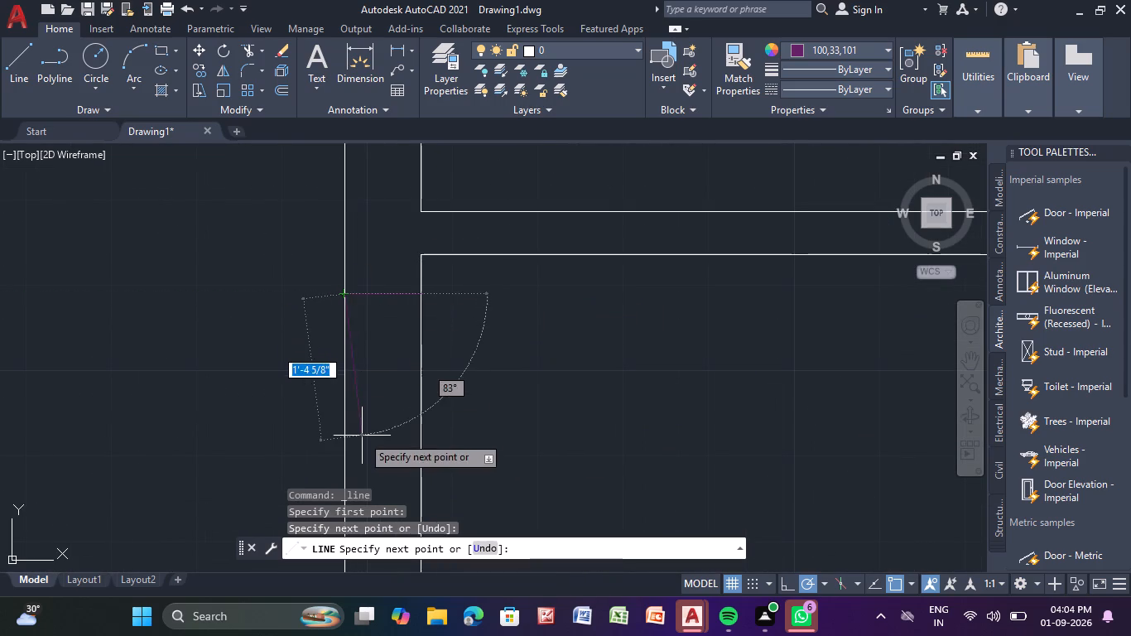
{"action": "middle_click_drag", "start_coordinate": [362, 434], "coordinate": [393, 221]}
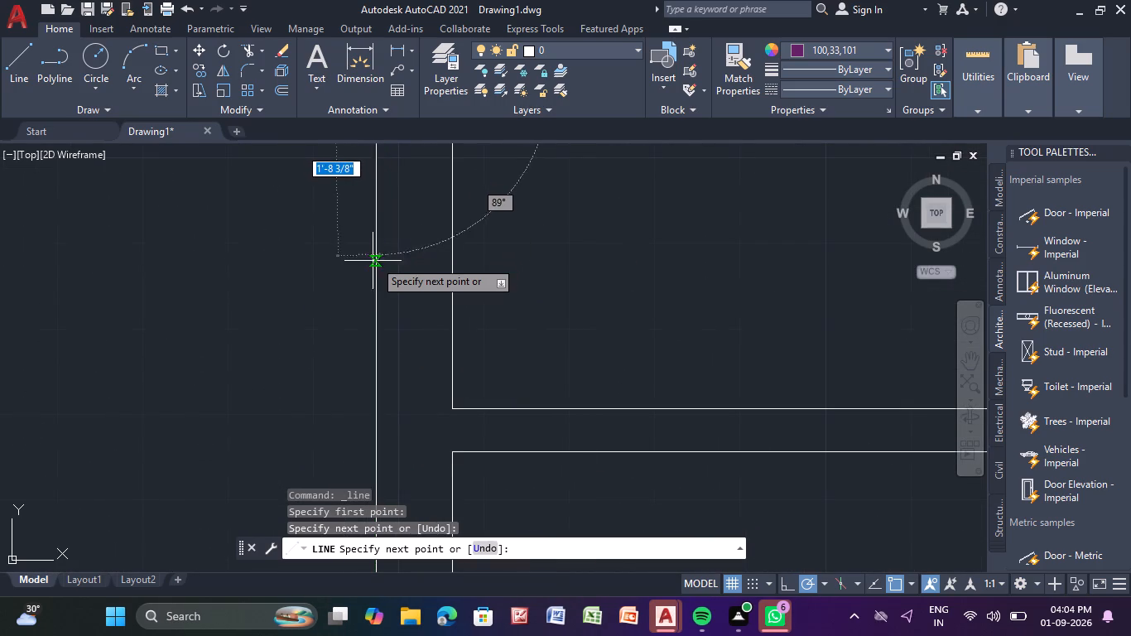
{"action": "key", "text": "3"}
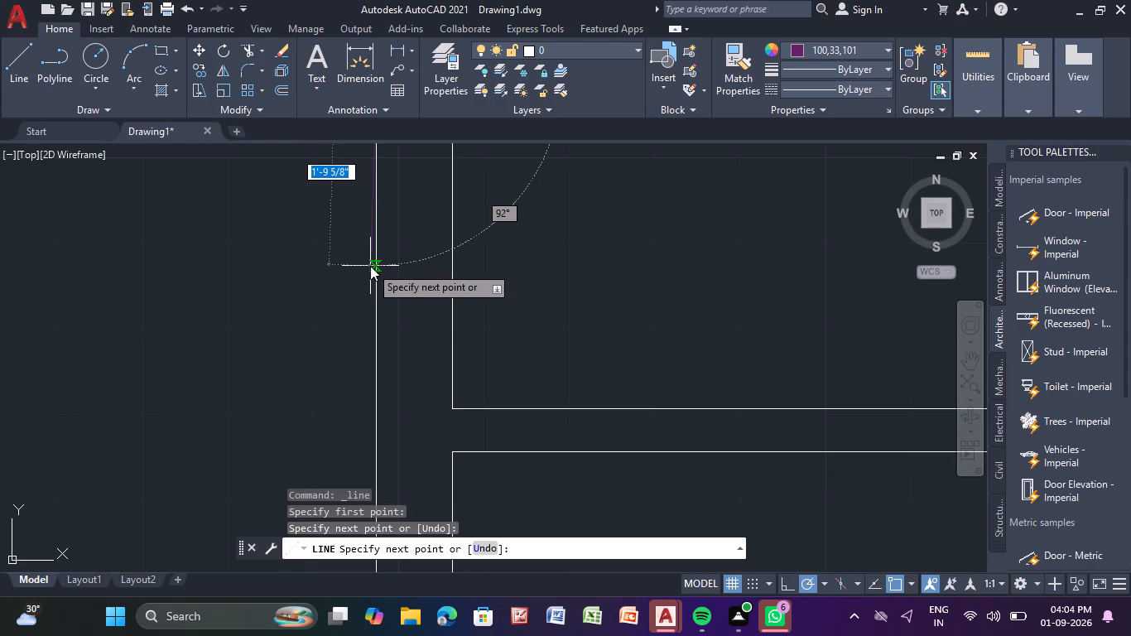
{"action": "key", "text": "apostrophe"}
{"action": "key", "text": "Return"}
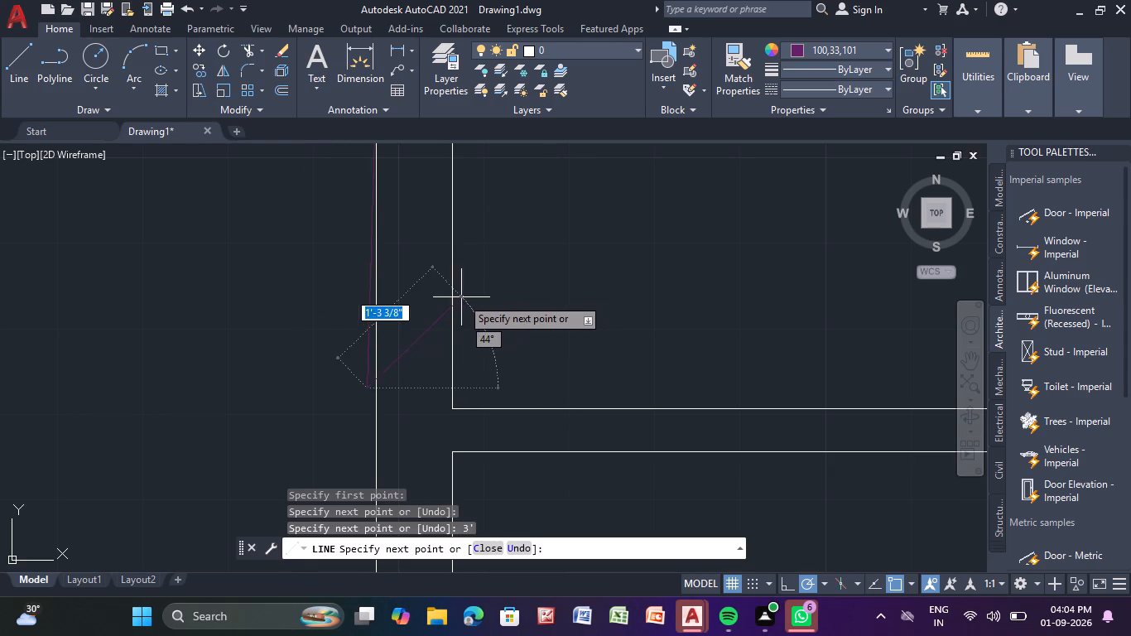
{"action": "left_click", "coordinate": [452, 390]}
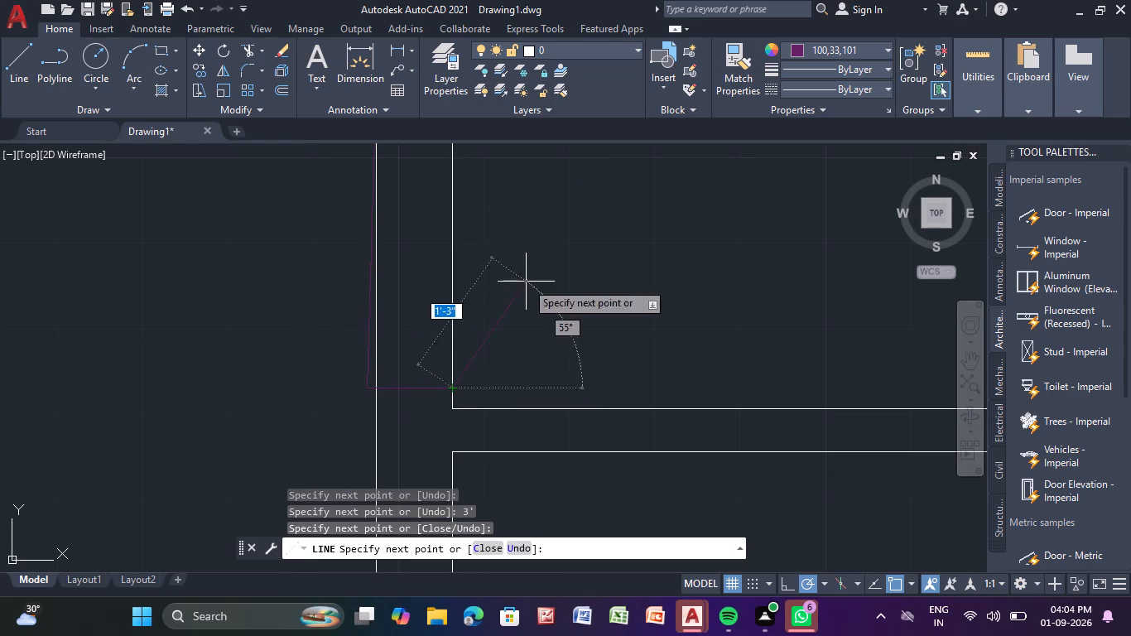
{"action": "middle_click_drag", "start_coordinate": [527, 256], "coordinate": [489, 469]}
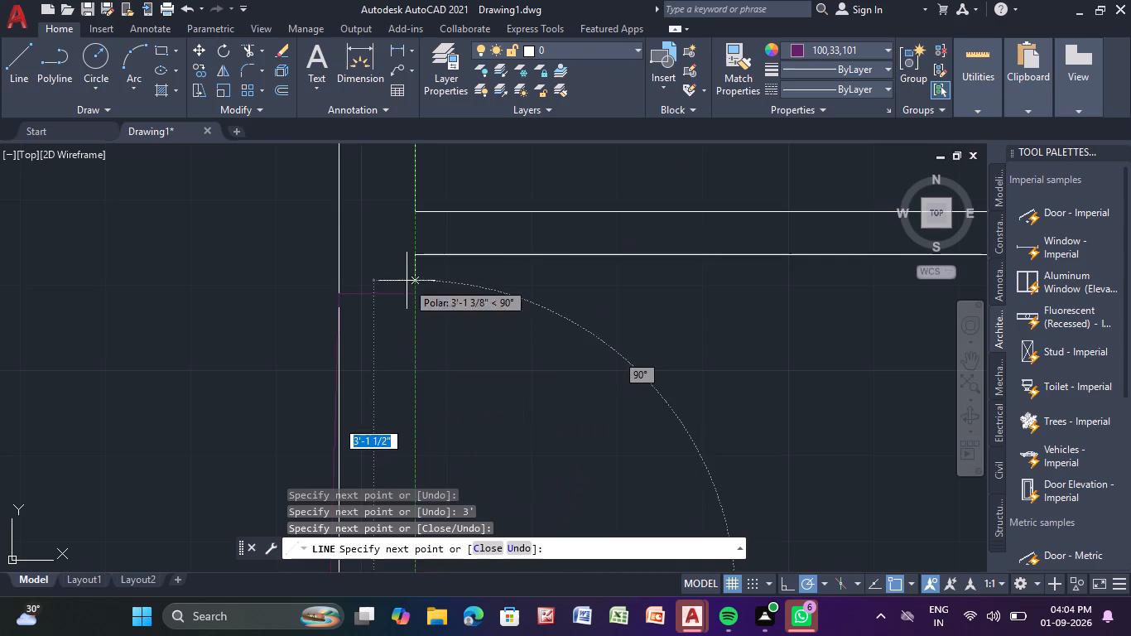
{"action": "left_click", "coordinate": [413, 298]}
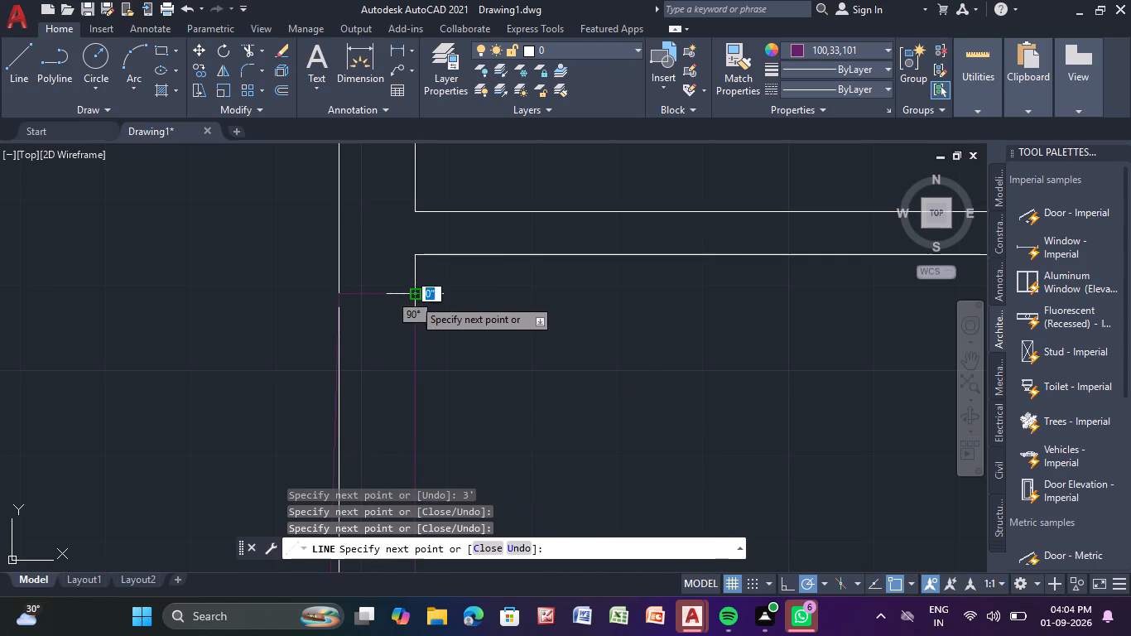
Continue the line back across the window's north edge and straight down the outer wall face to the south edge.
{"action": "left_click", "coordinate": [339, 292]}
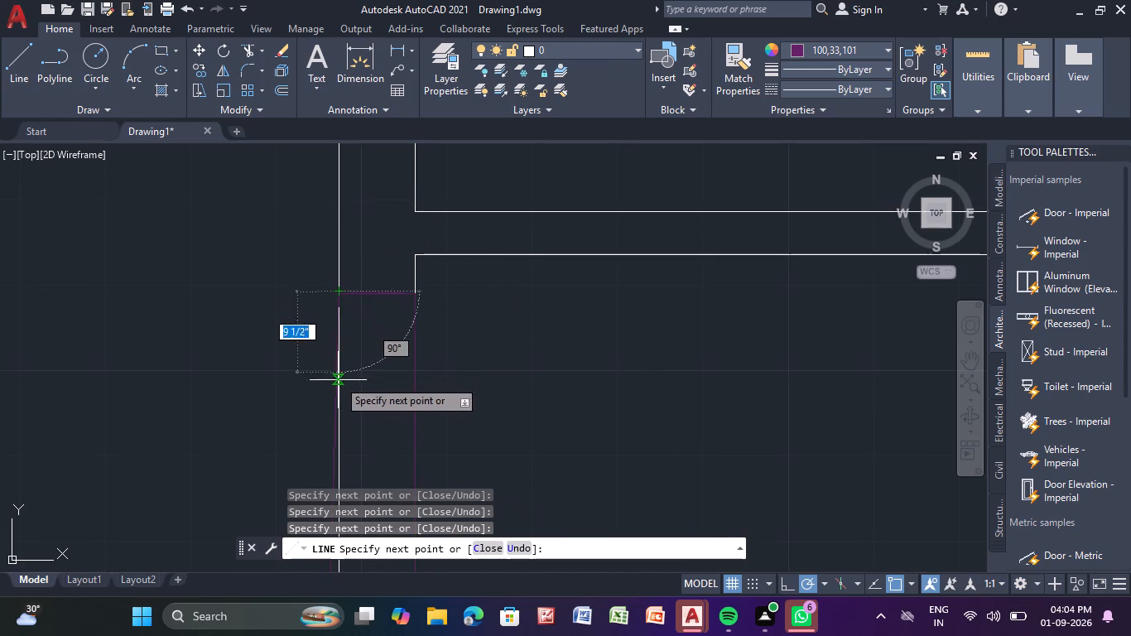
{"action": "scroll", "coordinate": [337, 388], "scroll_direction": "down", "scroll_amount": 2}
{"action": "middle_click_drag", "start_coordinate": [339, 394], "coordinate": [351, 305]}
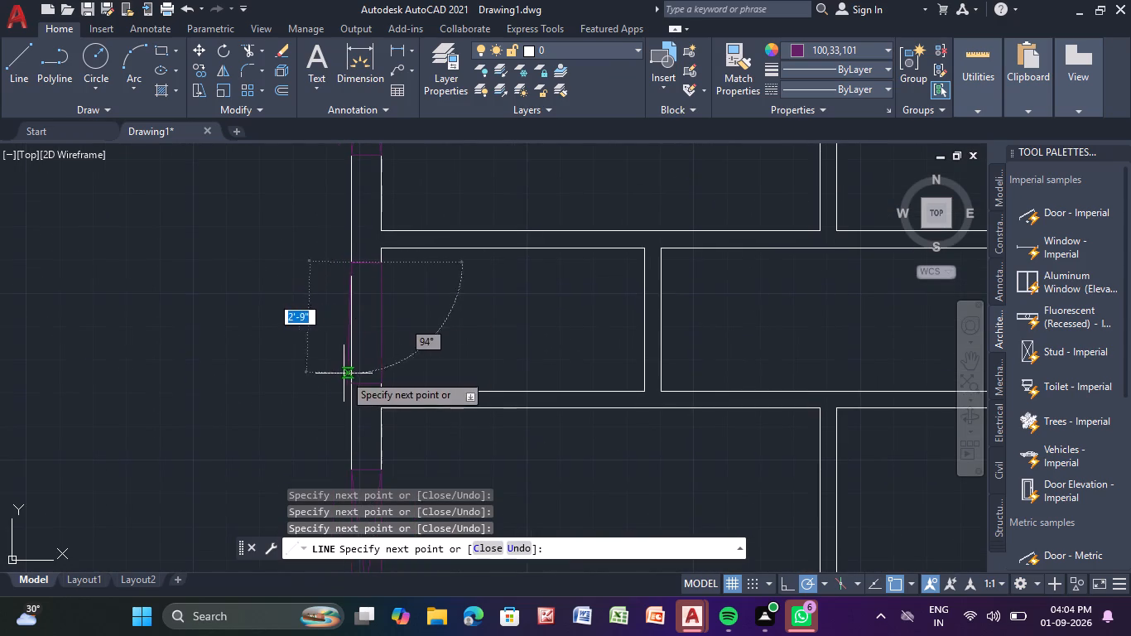
{"action": "scroll", "coordinate": [350, 379], "scroll_direction": "up", "scroll_amount": 3}
{"action": "left_click", "coordinate": [342, 402]}
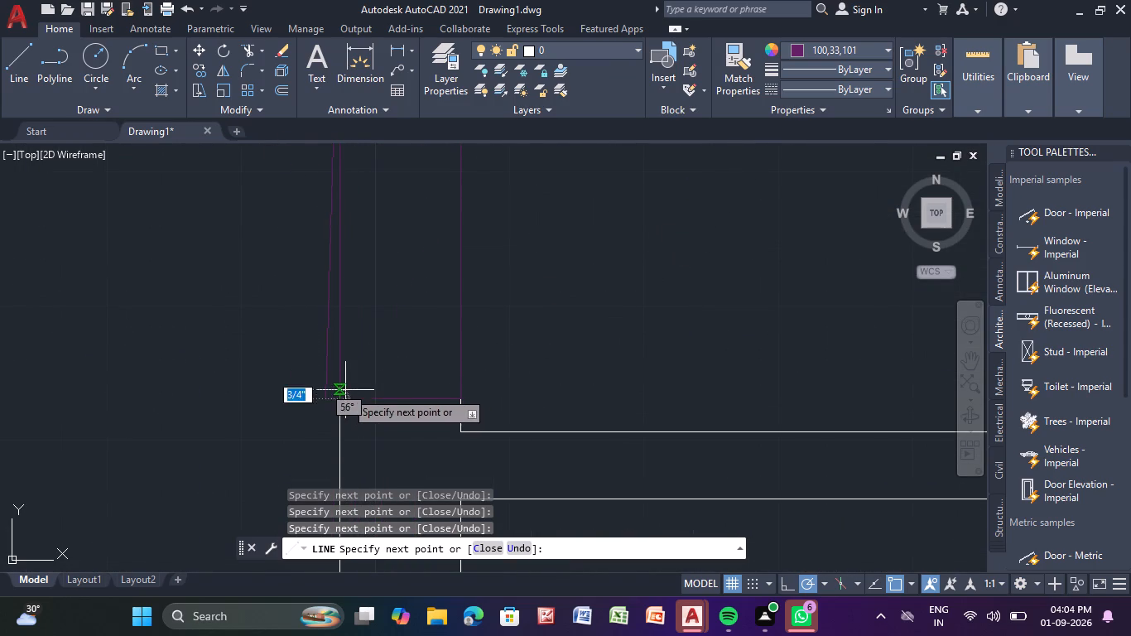
Draw the window's two crossing diagonals, southwest to northeast and northwest to southeast, retracing the north edge between them.
{"action": "middle_click_drag", "start_coordinate": [421, 283], "coordinate": [323, 482]}
{"action": "scroll", "coordinate": [421, 283], "scroll_direction": "up", "scroll_amount": 1}
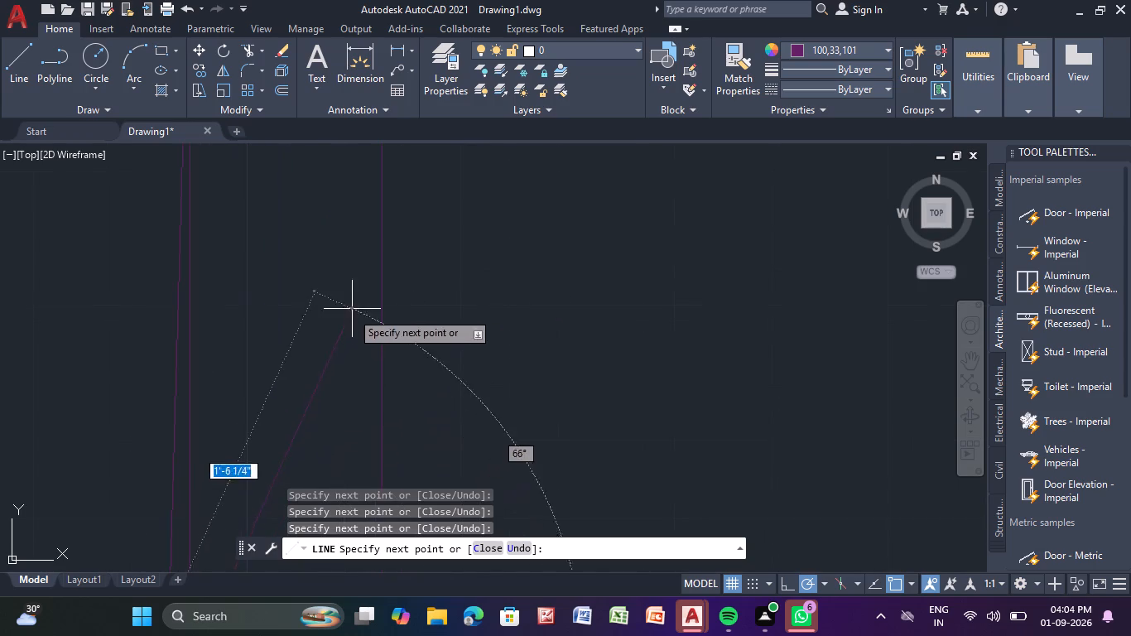
{"action": "scroll", "coordinate": [352, 282], "scroll_direction": "down", "scroll_amount": 2}
{"action": "middle_click_drag", "start_coordinate": [331, 253], "coordinate": [257, 343]}
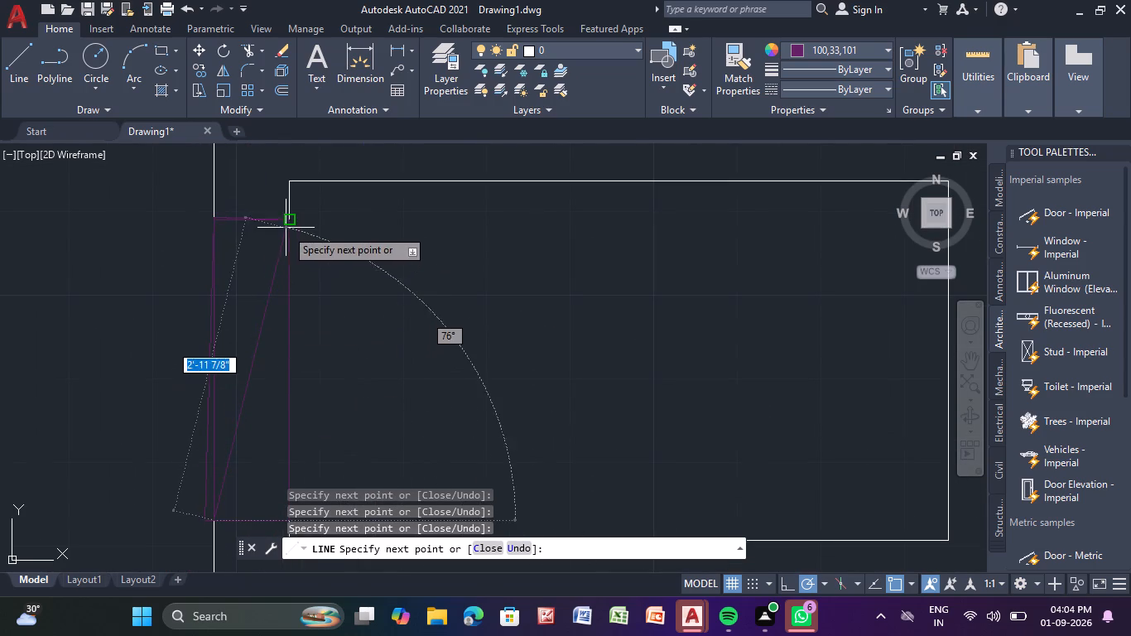
{"action": "left_click", "coordinate": [286, 223]}
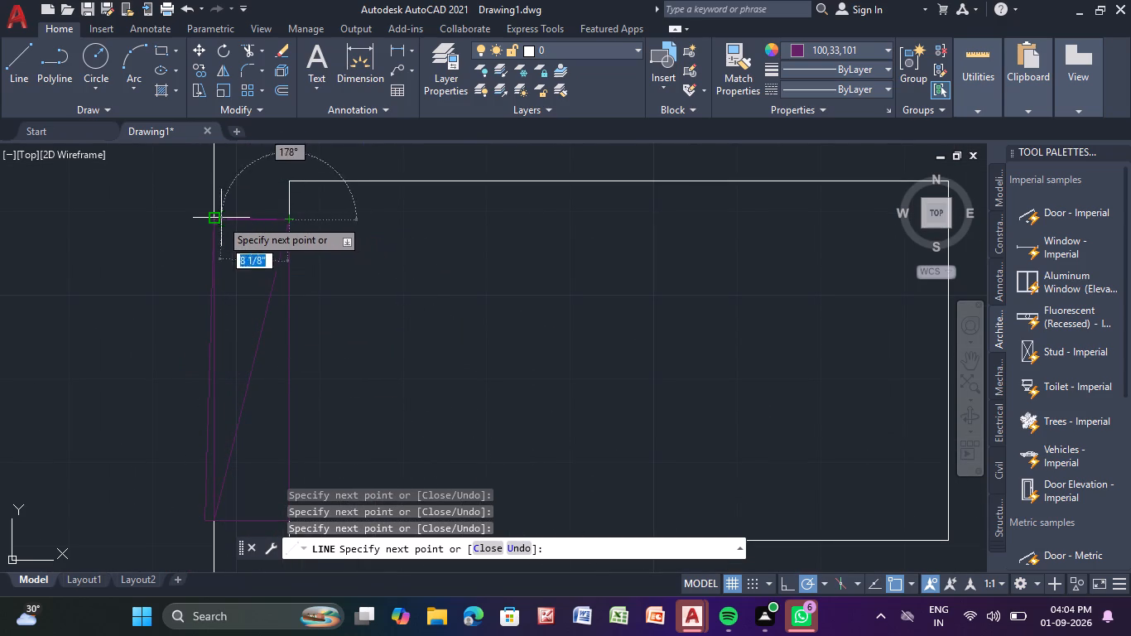
{"action": "left_click", "coordinate": [214, 223]}
{"action": "middle_click_drag", "start_coordinate": [294, 369], "coordinate": [345, 245]}
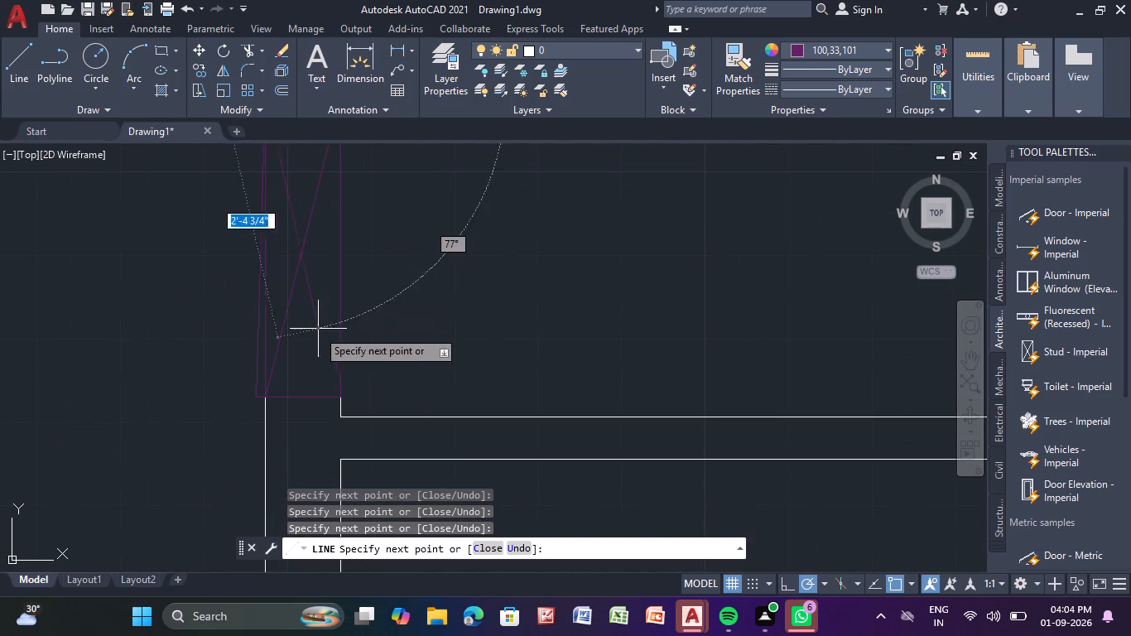
{"action": "left_click", "coordinate": [335, 399]}
{"action": "key", "text": "Escape"}
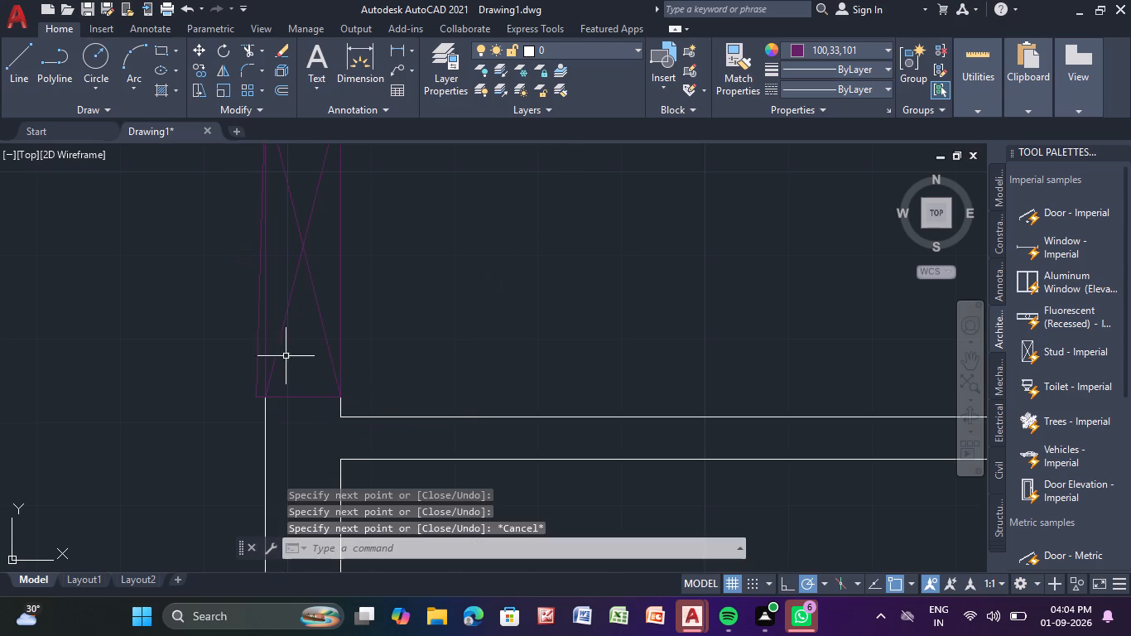
Delete the slanted line just outside the west wall's outer face beside the new window.
{"action": "middle_click_drag", "start_coordinate": [276, 329], "coordinate": [467, 422]}
{"action": "scroll", "coordinate": [436, 400], "scroll_direction": "up", "scroll_amount": 3}
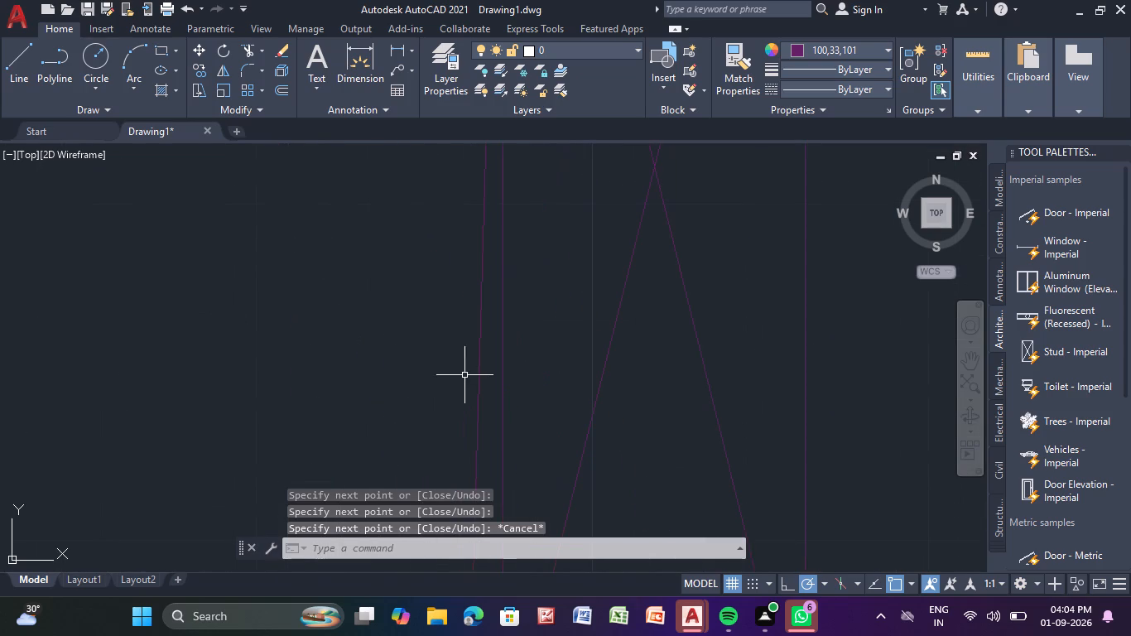
{"action": "left_click", "coordinate": [479, 359]}
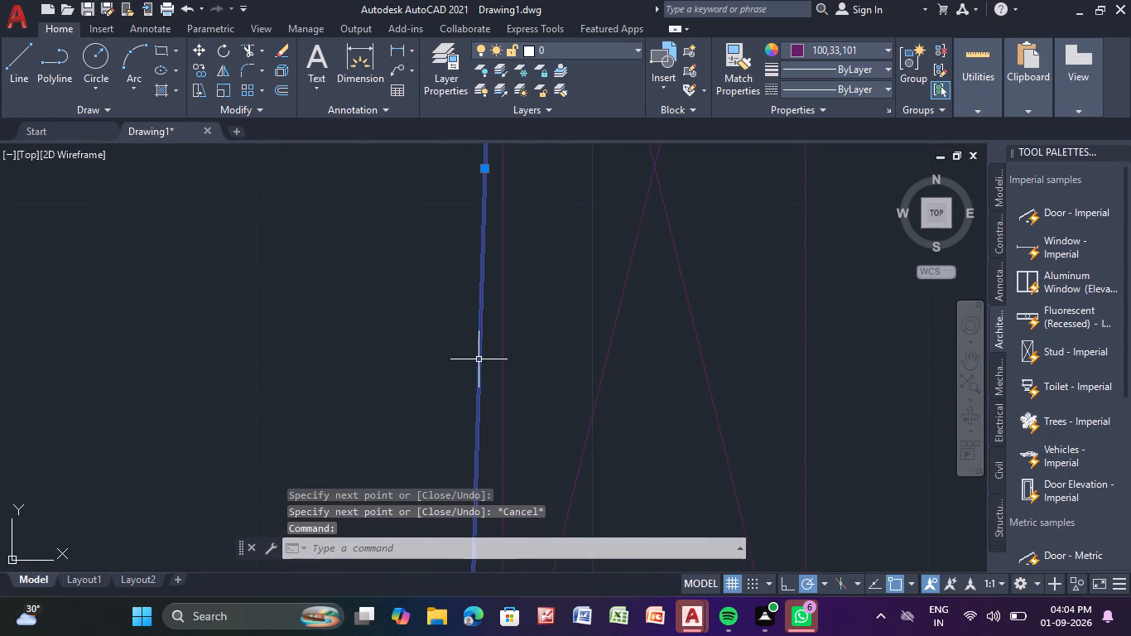
{"action": "key", "text": "Delete"}
{"action": "left_click", "coordinate": [478, 359]}
{"action": "scroll", "coordinate": [493, 335], "scroll_direction": "down", "scroll_amount": 3}
{"action": "middle_click", "coordinate": [577, 243]}
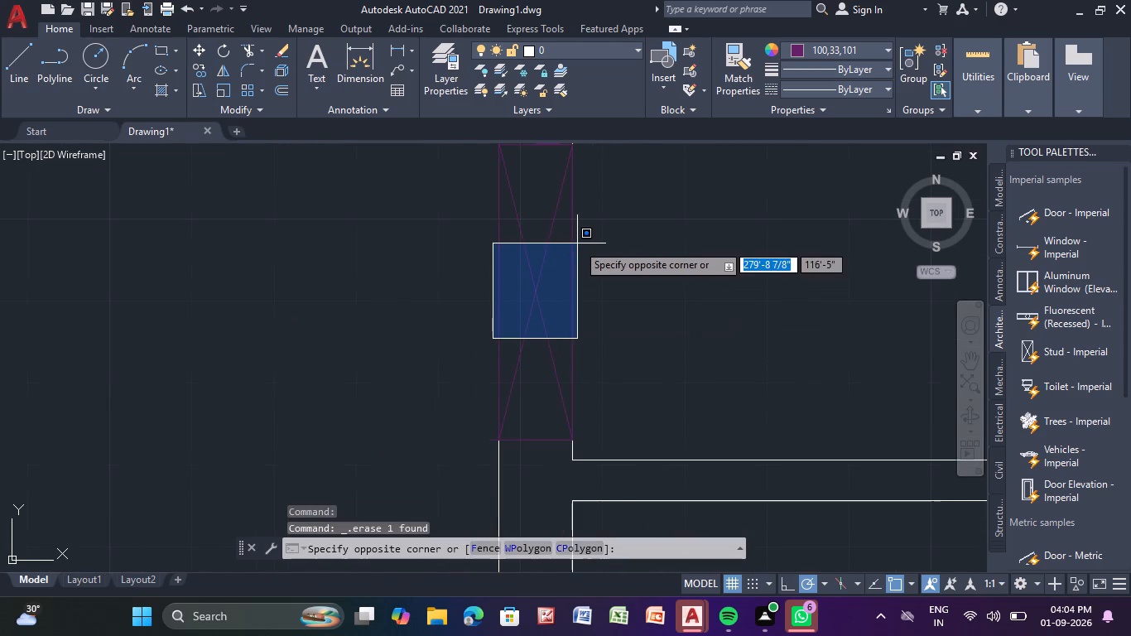
{"action": "key", "text": "Escape"}
{"action": "middle_click_drag", "start_coordinate": [383, 440], "coordinate": [437, 354]}
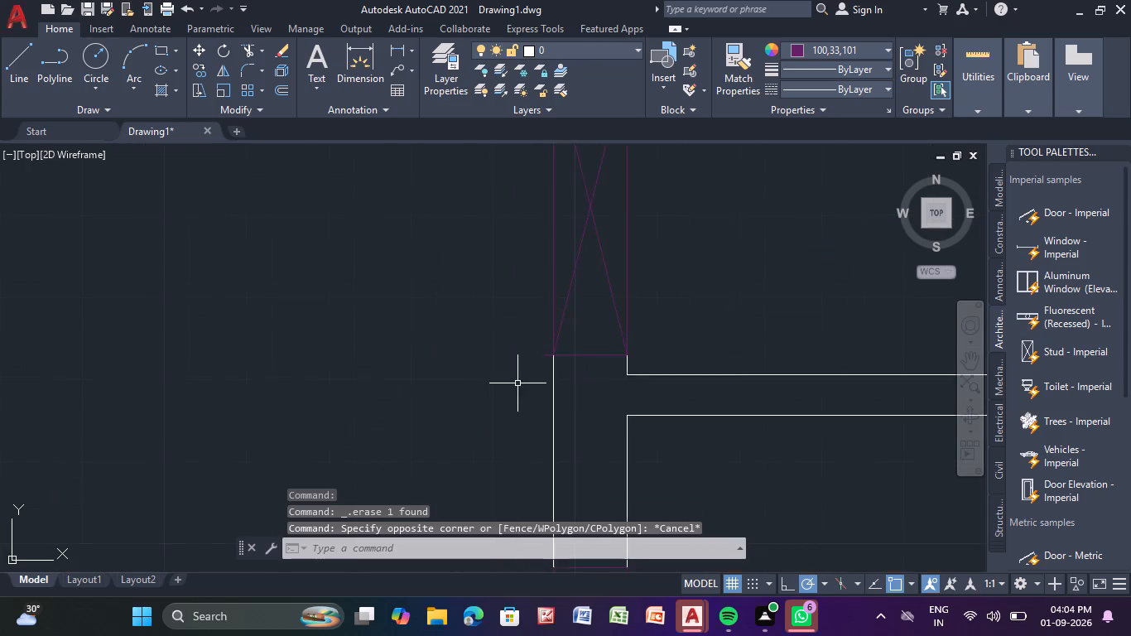
Trim the window's south edge line where it sticks out past the west wall's outer face.
{"action": "scroll", "coordinate": [523, 386], "scroll_direction": "up", "scroll_amount": 3}
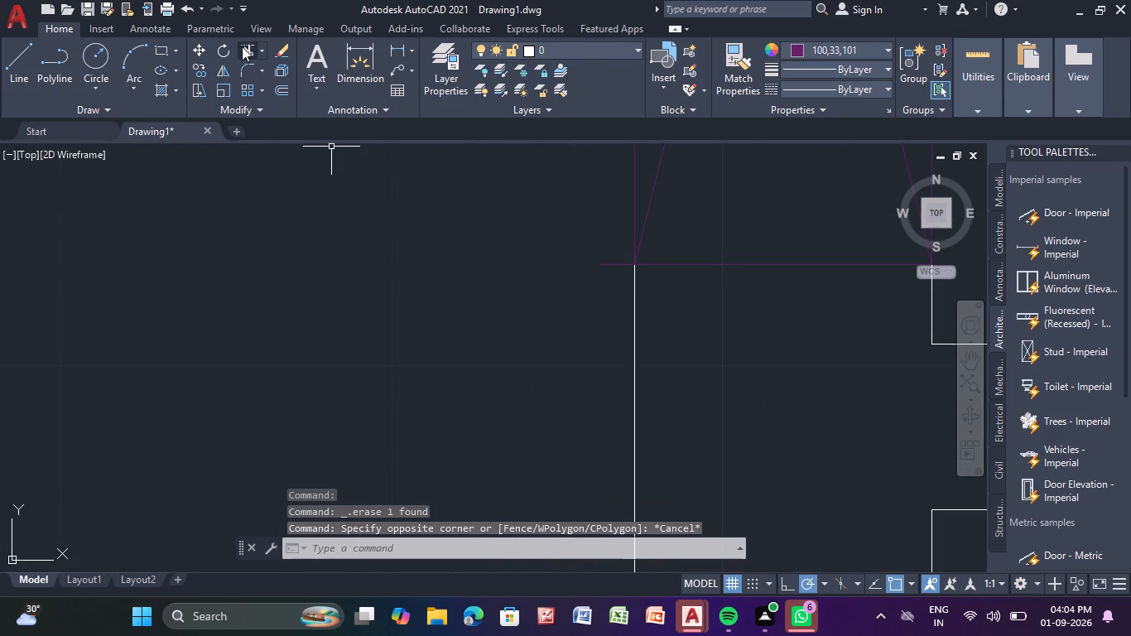
{"action": "left_click", "coordinate": [242, 46]}
{"action": "left_click_drag", "start_coordinate": [603, 237], "coordinate": [619, 362]}
{"action": "key", "text": "Escape"}
Delete the two overlapping slanted lines just above the north edge of the new west-wall window.
{"action": "scroll", "coordinate": [525, 315], "scroll_direction": "down", "scroll_amount": 2}
{"action": "scroll", "coordinate": [643, 270], "scroll_direction": "down", "scroll_amount": 1}
{"action": "middle_click_drag", "start_coordinate": [643, 268], "coordinate": [483, 528]}
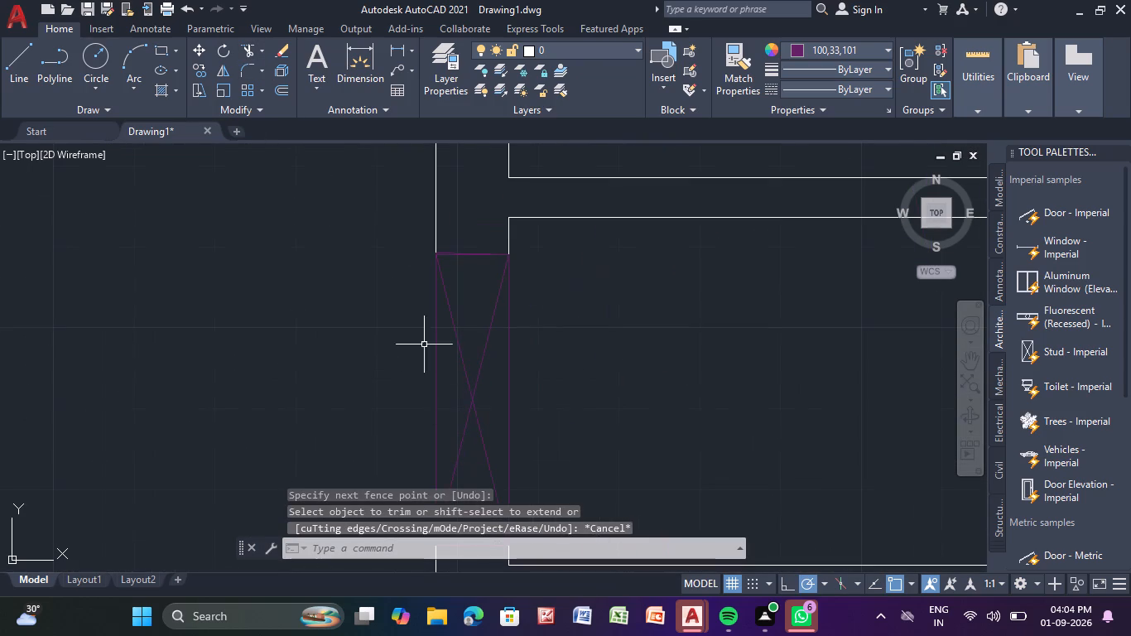
{"action": "middle_click_drag", "start_coordinate": [456, 277], "coordinate": [484, 390]}
{"action": "scroll", "coordinate": [485, 359], "scroll_direction": "up", "scroll_amount": 3}
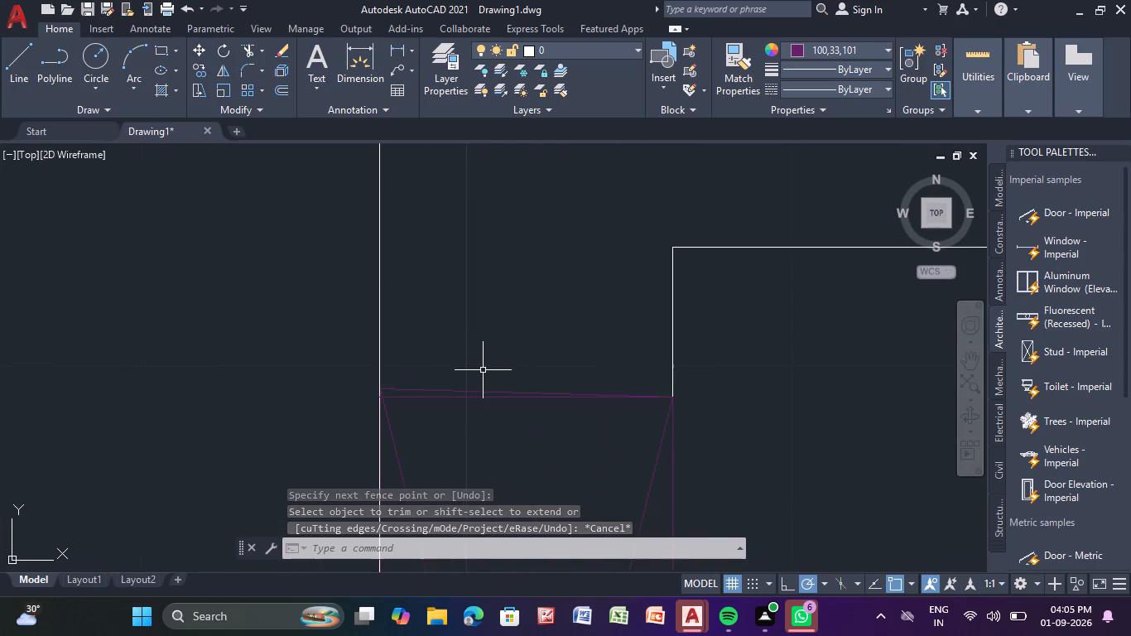
{"action": "middle_click_drag", "start_coordinate": [483, 370], "coordinate": [503, 312]}
{"action": "scroll", "coordinate": [493, 335], "scroll_direction": "up", "scroll_amount": 2}
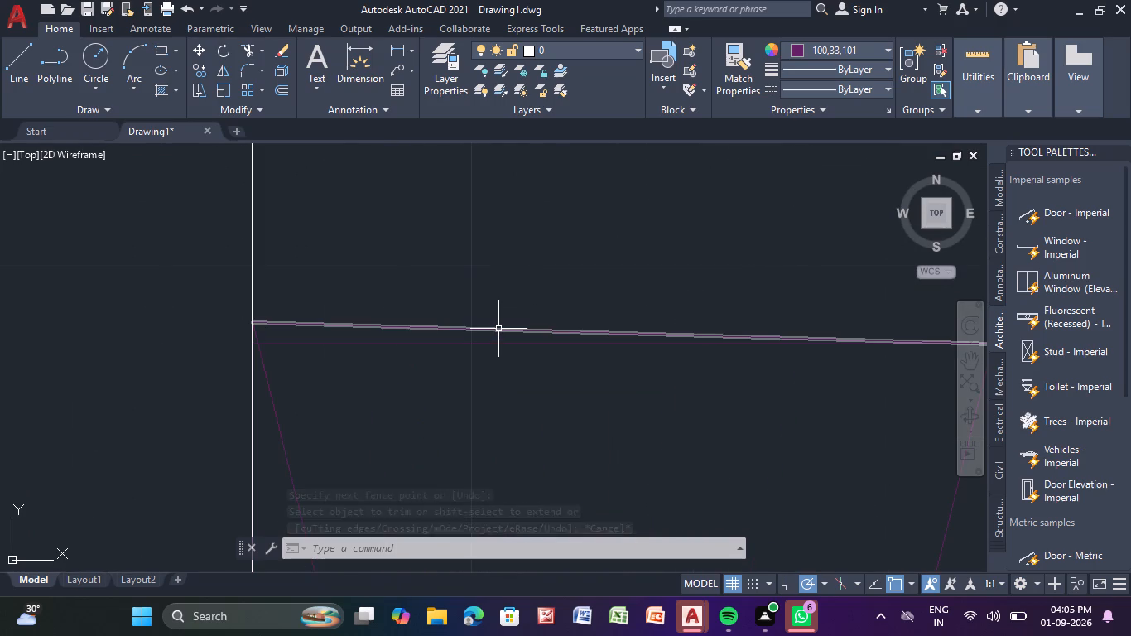
{"action": "left_click", "coordinate": [498, 329]}
{"action": "key", "text": "Delete"}
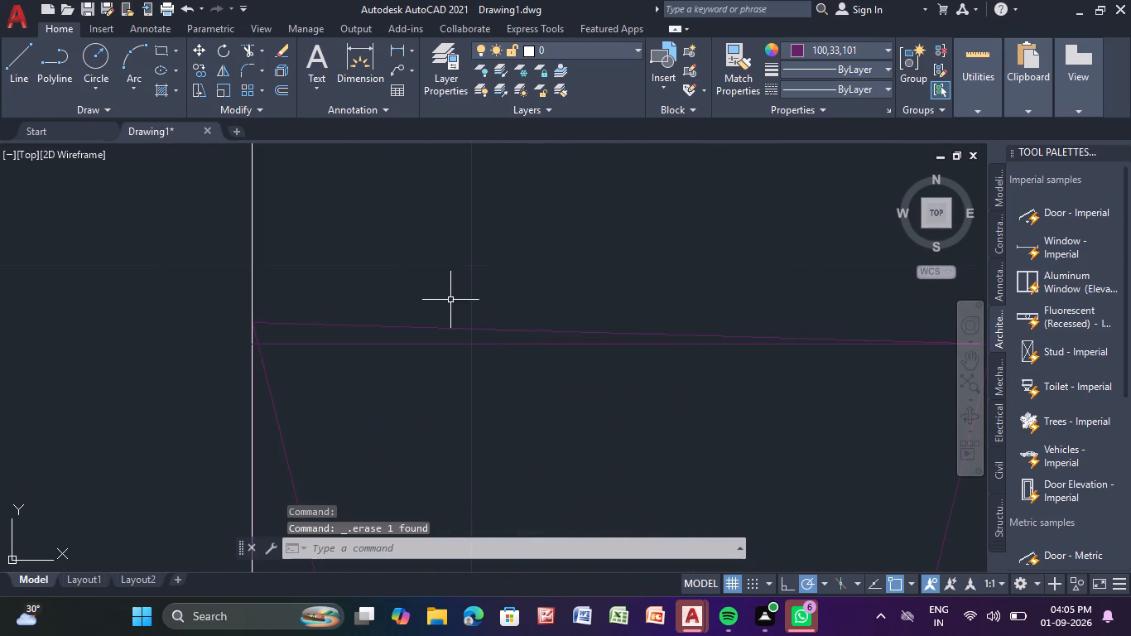
{"action": "left_click", "coordinate": [468, 330]}
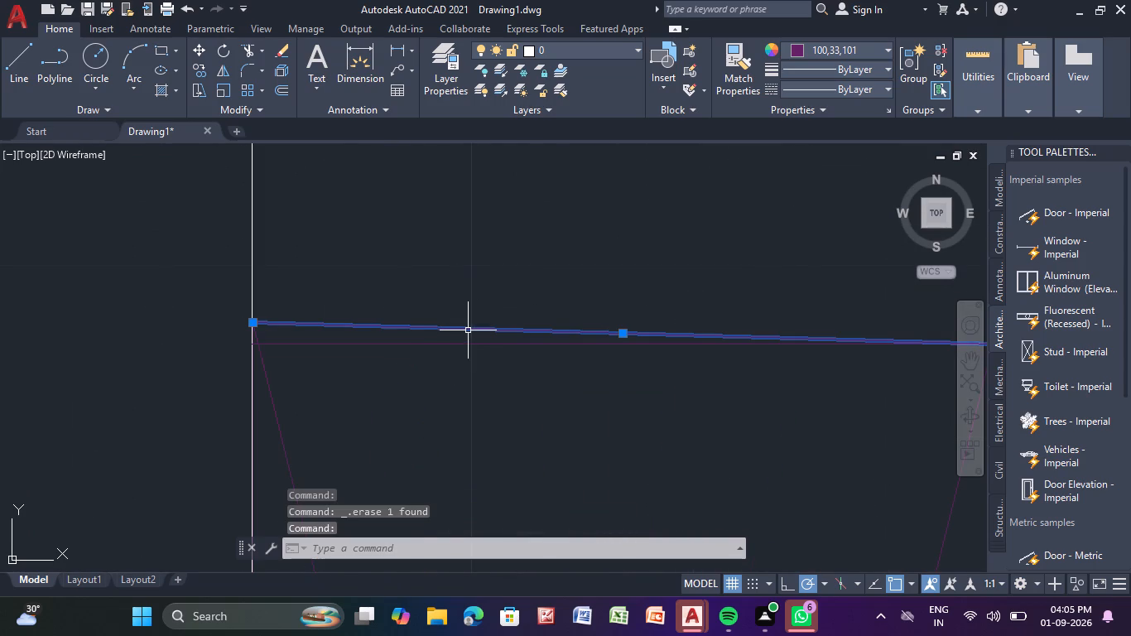
{"action": "key", "text": "Delete"}
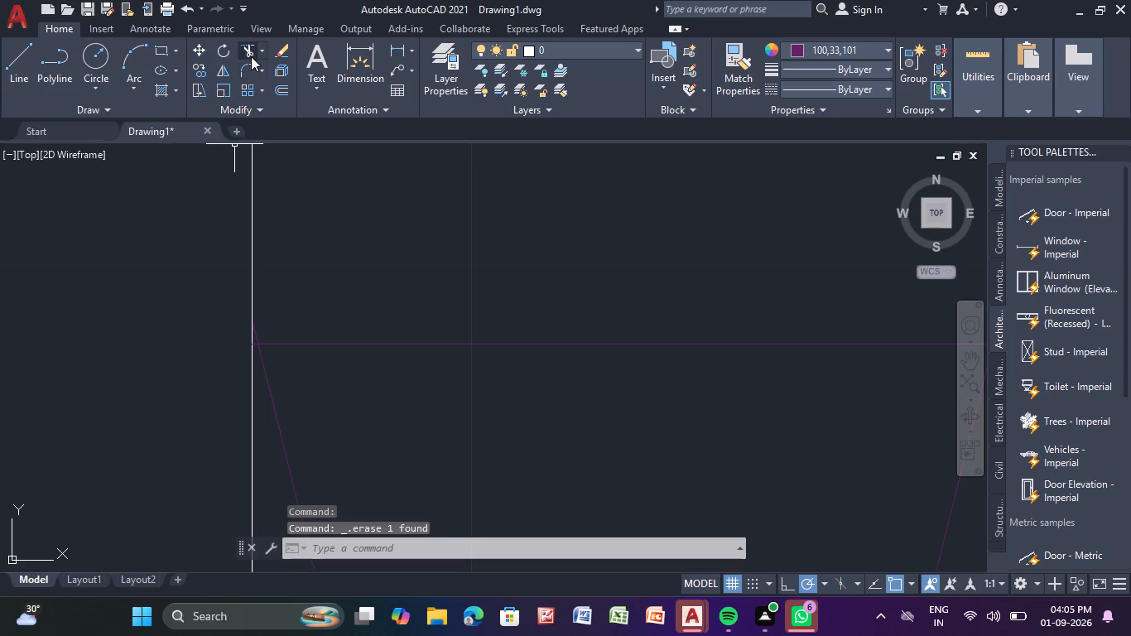
Trim the diagonal, outer side line and north edge line where they overshoot the new window's northwest corner.
{"action": "left_click", "coordinate": [252, 51]}
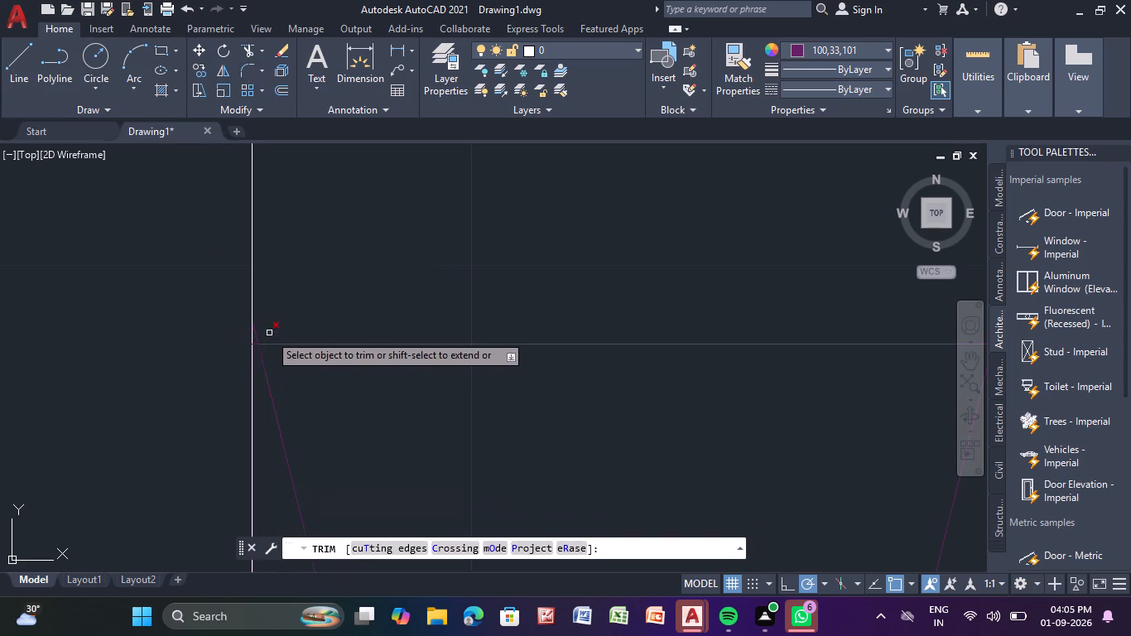
{"action": "middle_click_drag", "start_coordinate": [267, 329], "coordinate": [339, 306]}
{"action": "scroll", "coordinate": [338, 316], "scroll_direction": "up", "scroll_amount": 3}
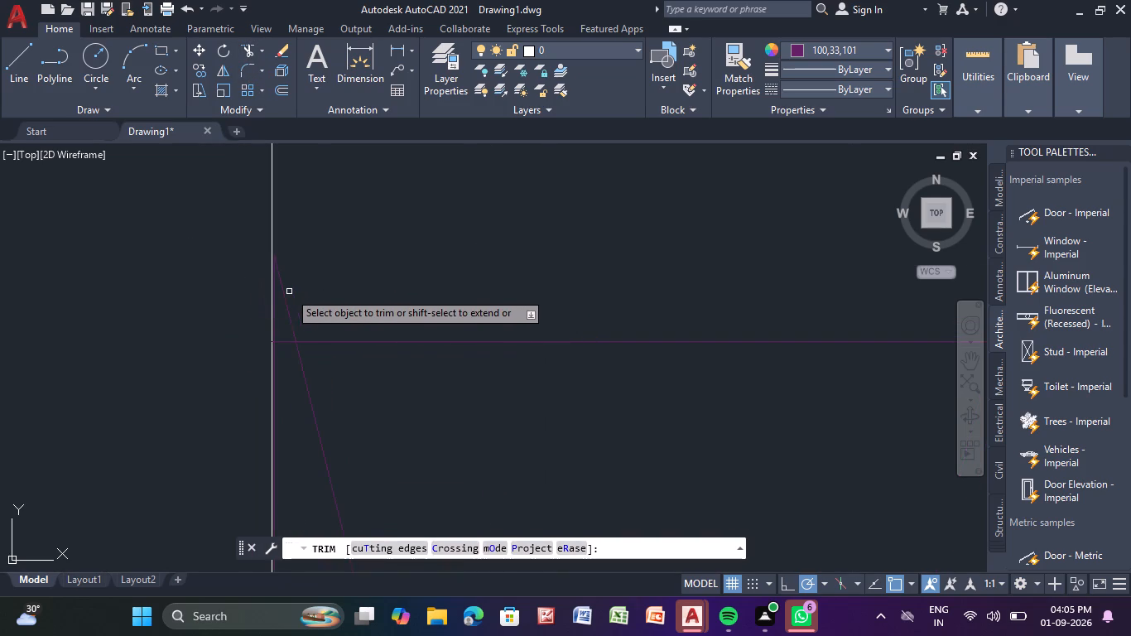
{"action": "scroll", "coordinate": [290, 291], "scroll_direction": "up", "scroll_amount": 2}
{"action": "left_click_drag", "start_coordinate": [283, 296], "coordinate": [267, 332]}
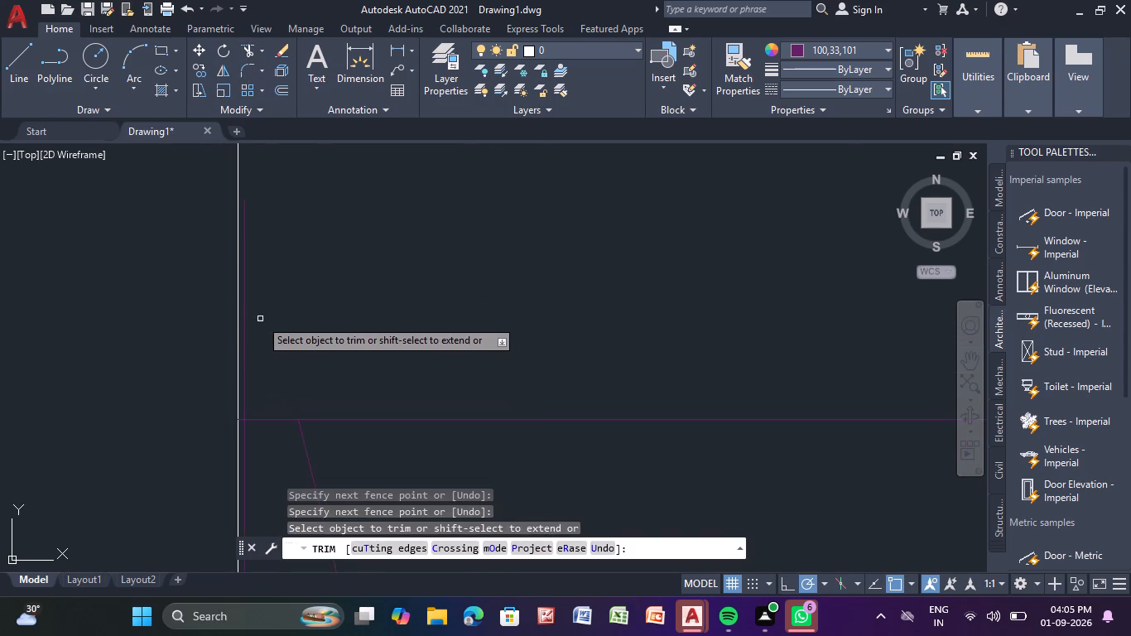
{"action": "left_click", "coordinate": [244, 301]}
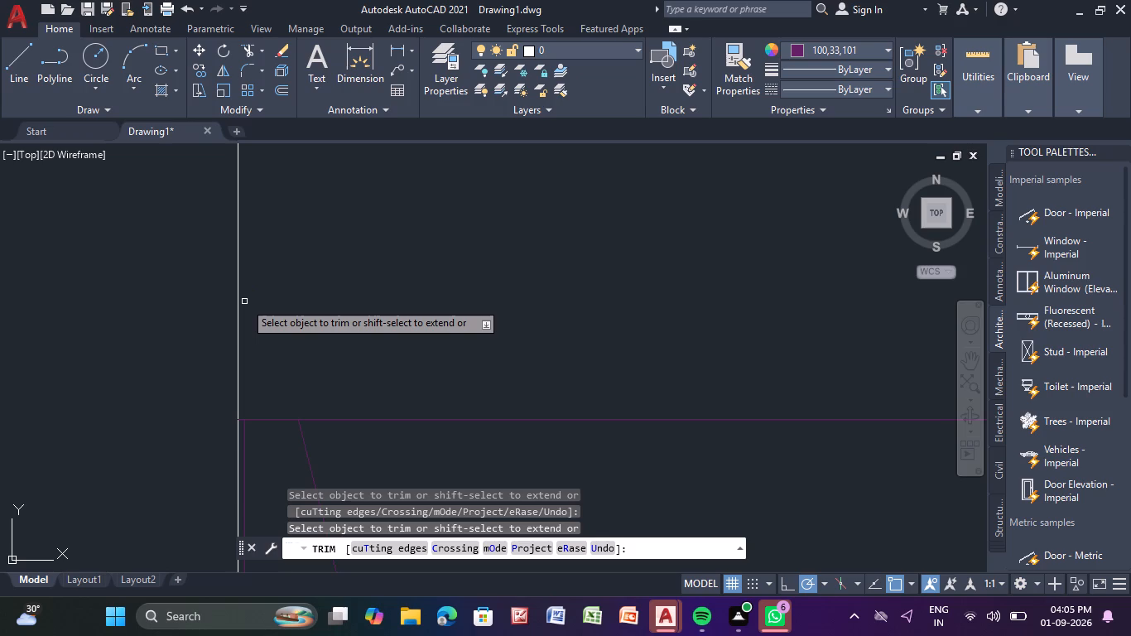
{"action": "middle_click_drag", "start_coordinate": [289, 353], "coordinate": [300, 273]}
{"action": "scroll", "coordinate": [301, 314], "scroll_direction": "down", "scroll_amount": 1}
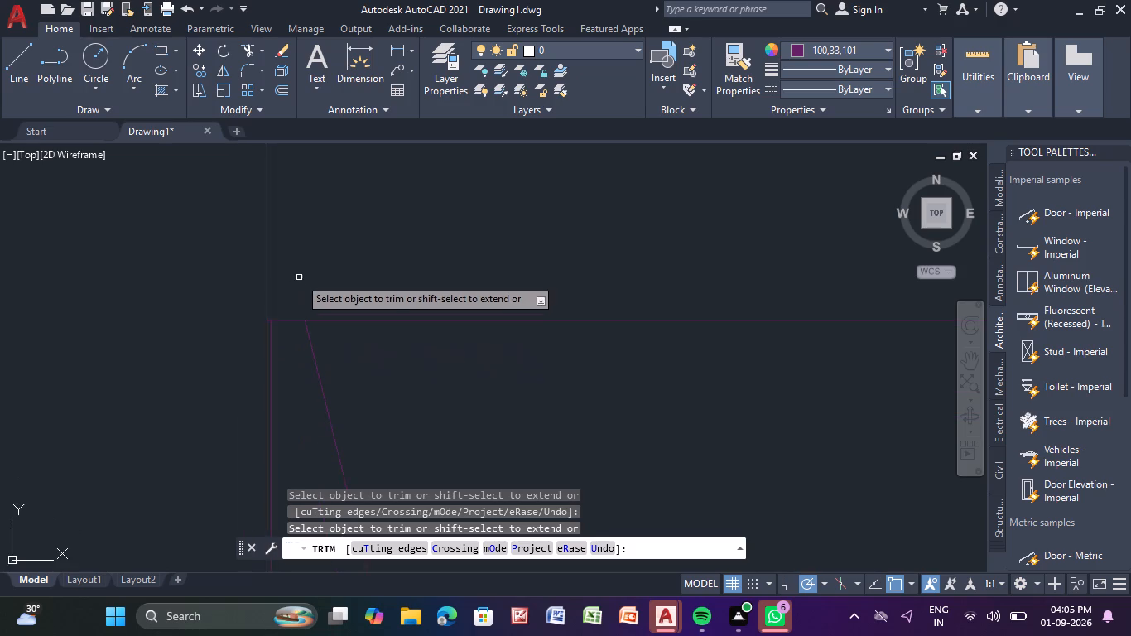
{"action": "scroll", "coordinate": [292, 291], "scroll_direction": "up", "scroll_amount": 2}
{"action": "middle_click_drag", "start_coordinate": [254, 349], "coordinate": [299, 292]}
{"action": "scroll", "coordinate": [307, 286], "scroll_direction": "up", "scroll_amount": 2}
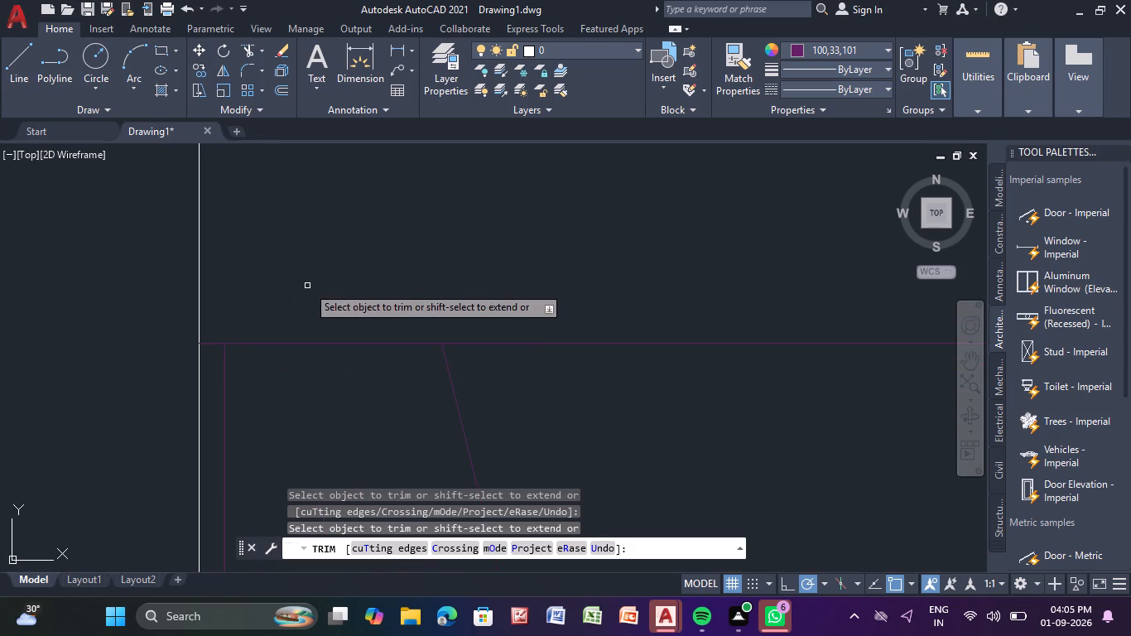
{"action": "left_click", "coordinate": [213, 344]}
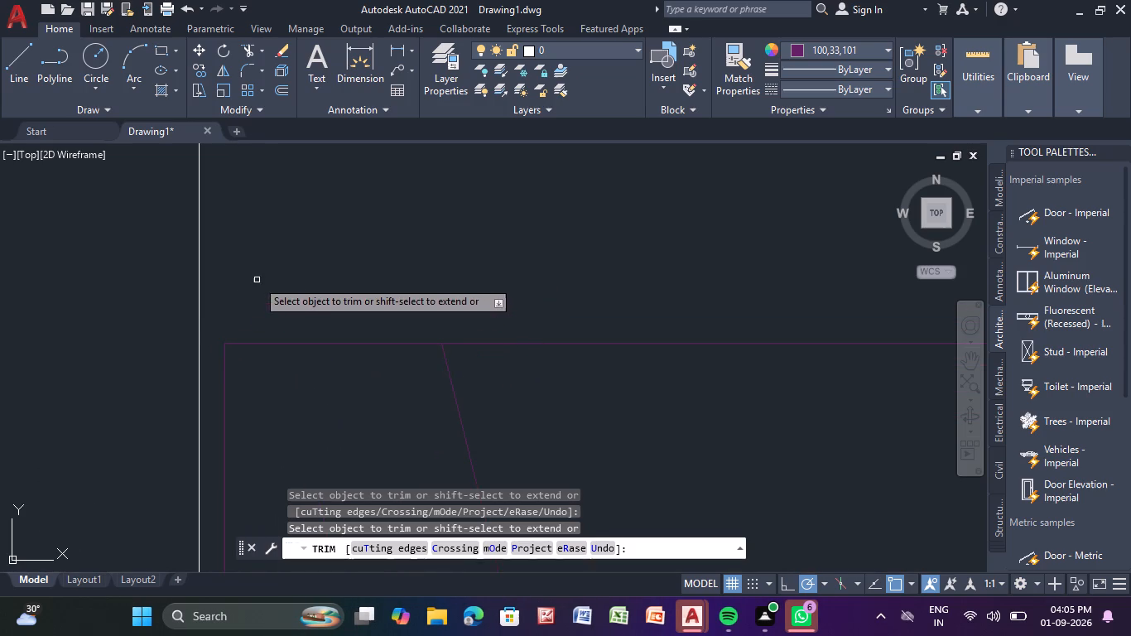
{"action": "scroll", "coordinate": [283, 258], "scroll_direction": "down", "scroll_amount": 4}
{"action": "scroll", "coordinate": [392, 325], "scroll_direction": "down", "scroll_amount": 4}
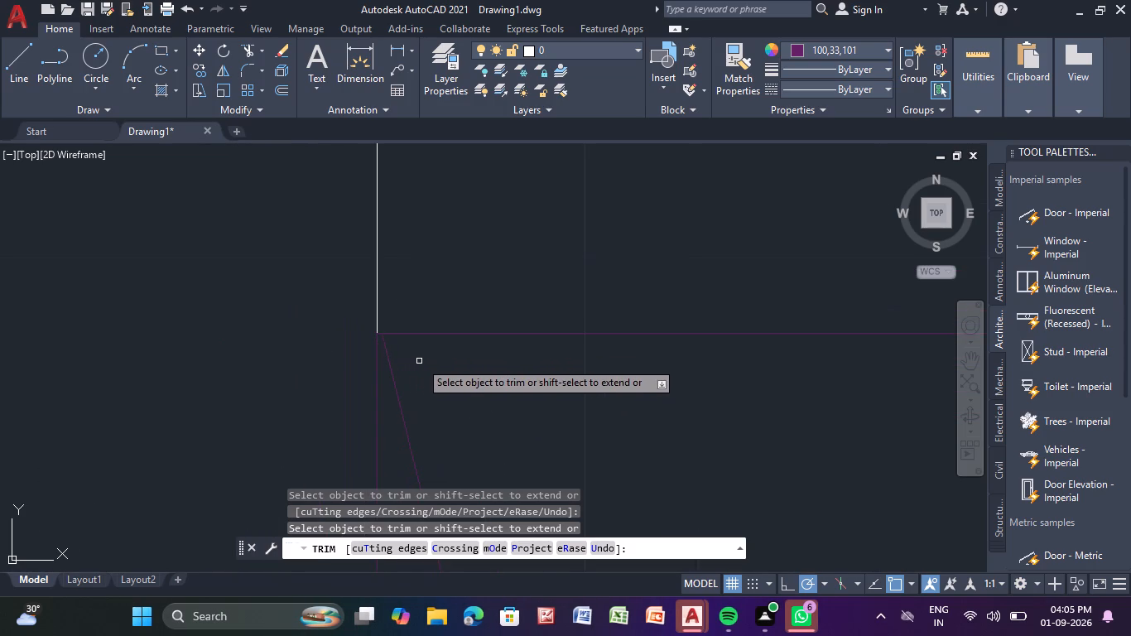
{"action": "scroll", "coordinate": [445, 369], "scroll_direction": "down", "scroll_amount": 3}
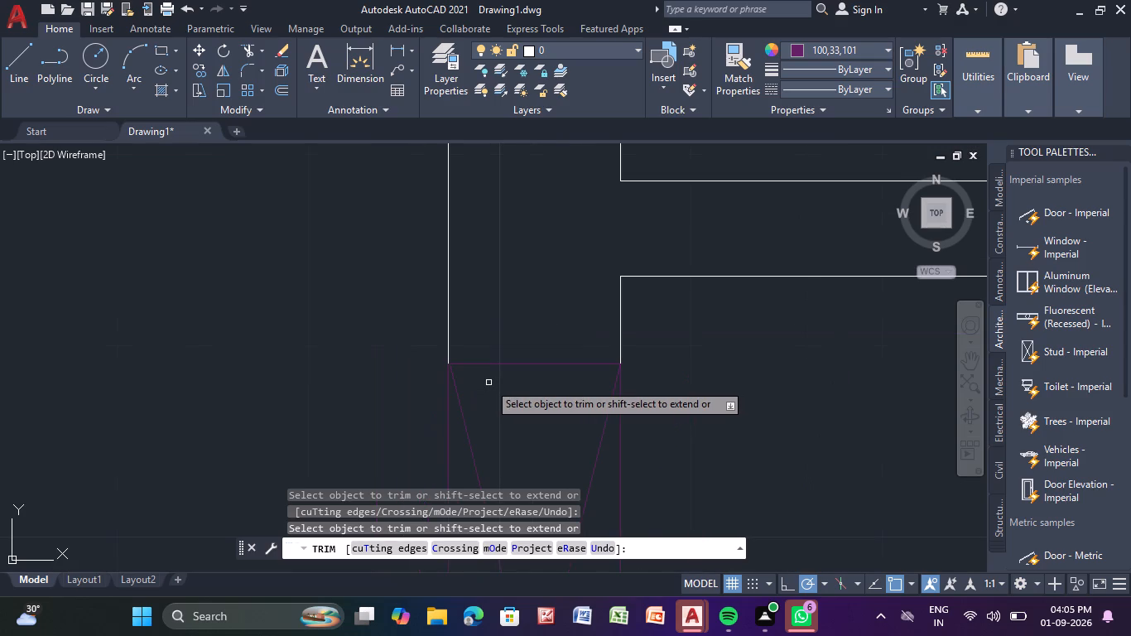
{"action": "key", "text": "Escape"}
{"action": "key", "text": "Escape"}
{"action": "key", "text": "Escape"}
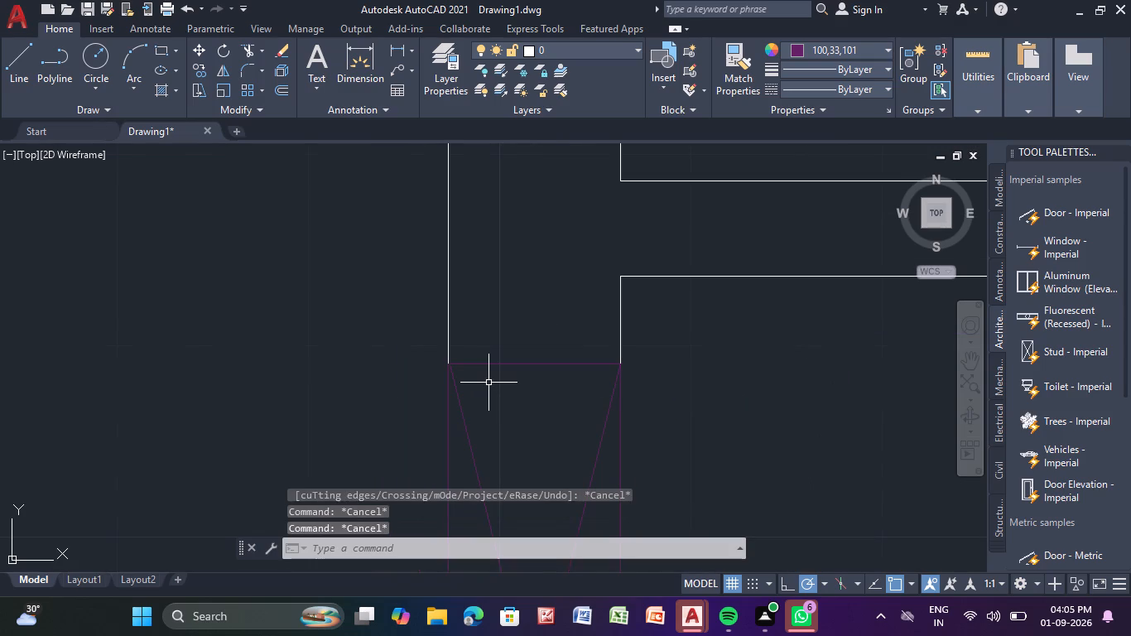
{"action": "key", "text": "Escape"}
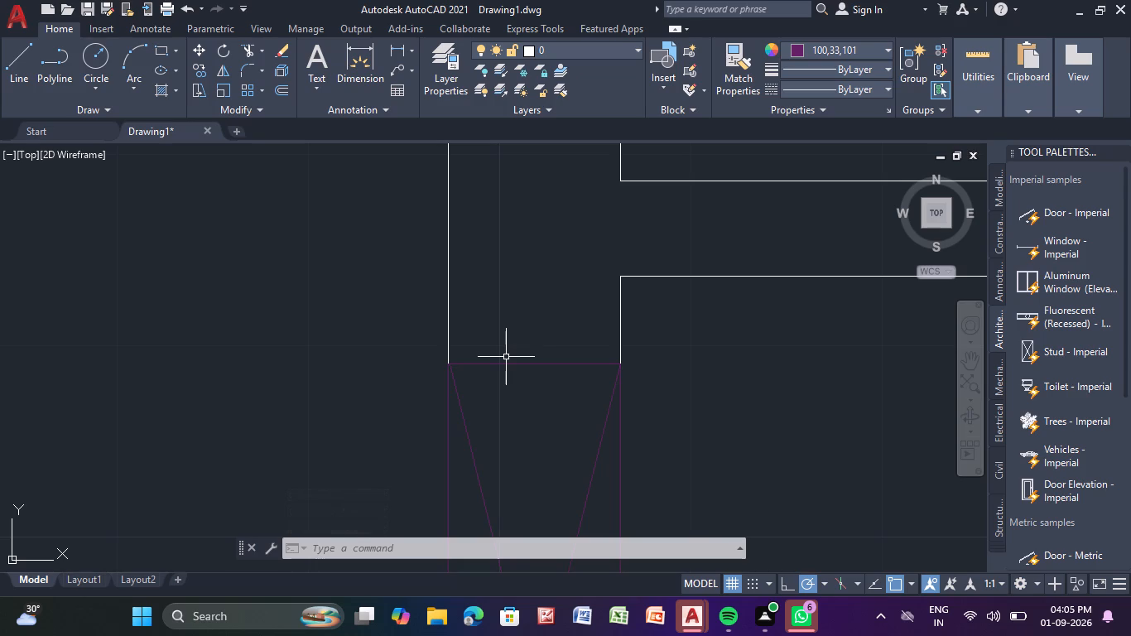
Trim away both partition lines separating the corridor east of the small west room from the large southeast room.
{"action": "scroll", "coordinate": [571, 286], "scroll_direction": "down", "scroll_amount": 3}
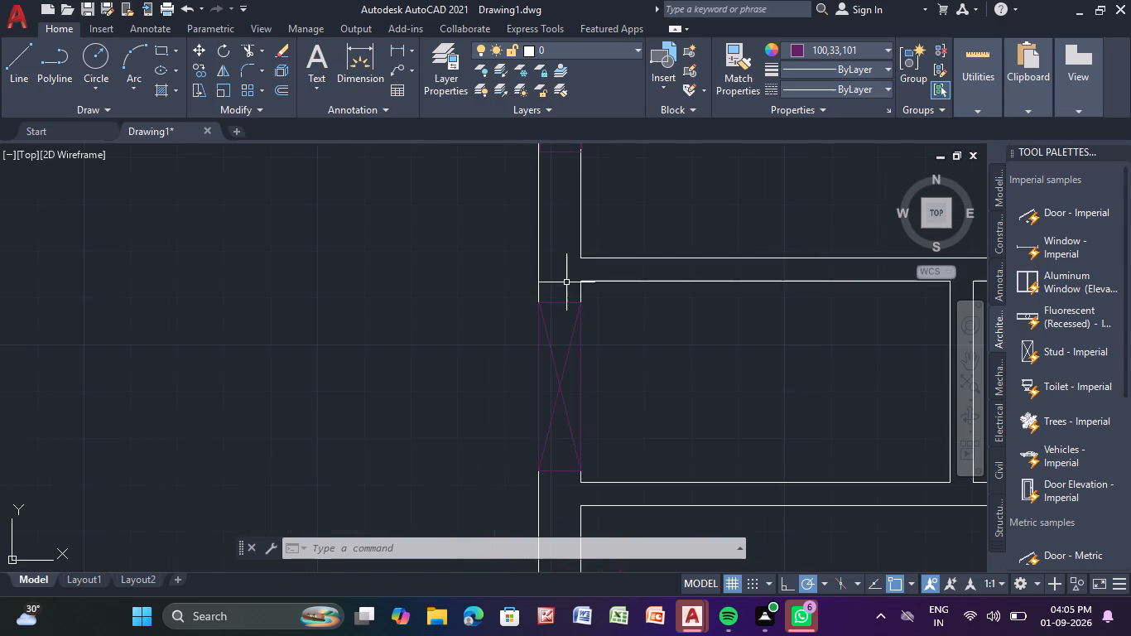
{"action": "scroll", "coordinate": [604, 330], "scroll_direction": "down", "scroll_amount": 5}
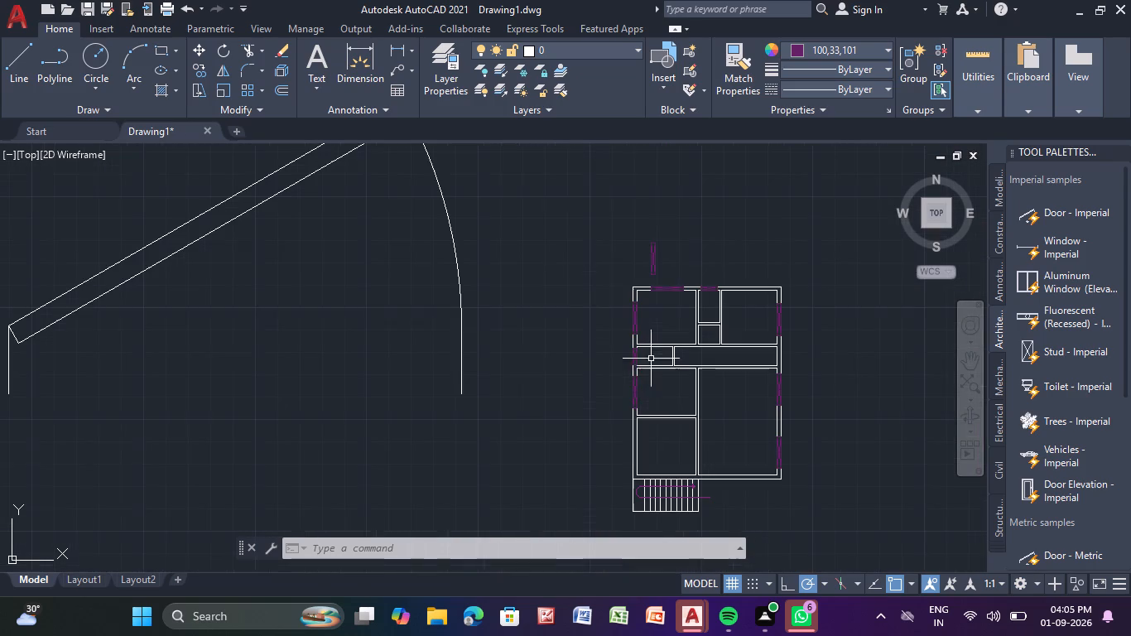
{"action": "middle_click_drag", "start_coordinate": [638, 382], "coordinate": [377, 369]}
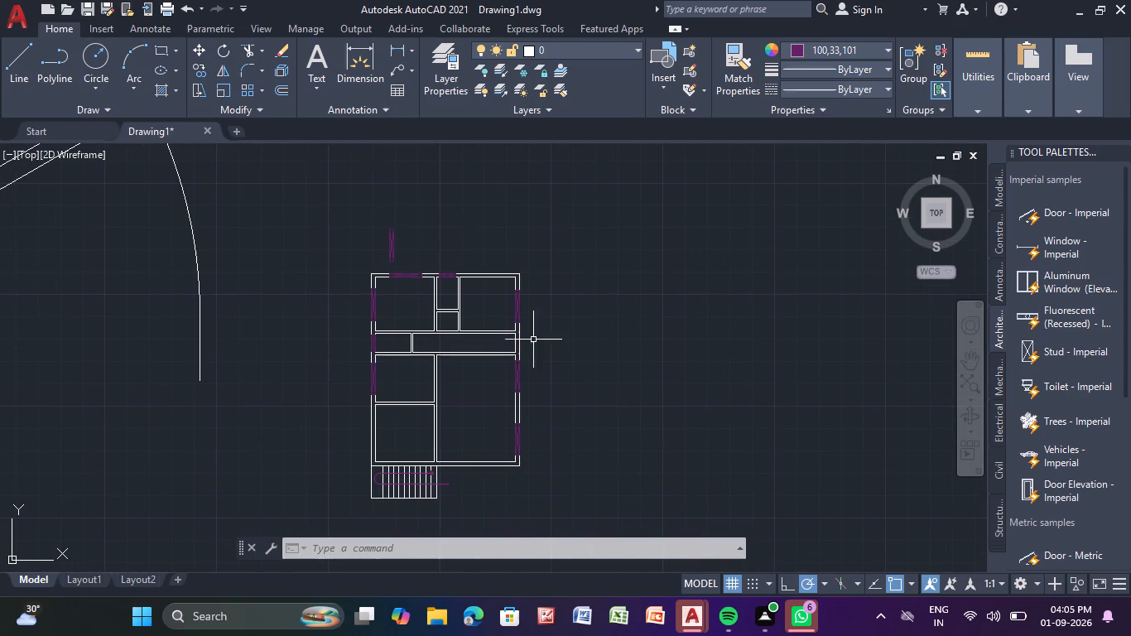
{"action": "left_click", "coordinate": [242, 48]}
{"action": "scroll", "coordinate": [460, 378], "scroll_direction": "up", "scroll_amount": 2}
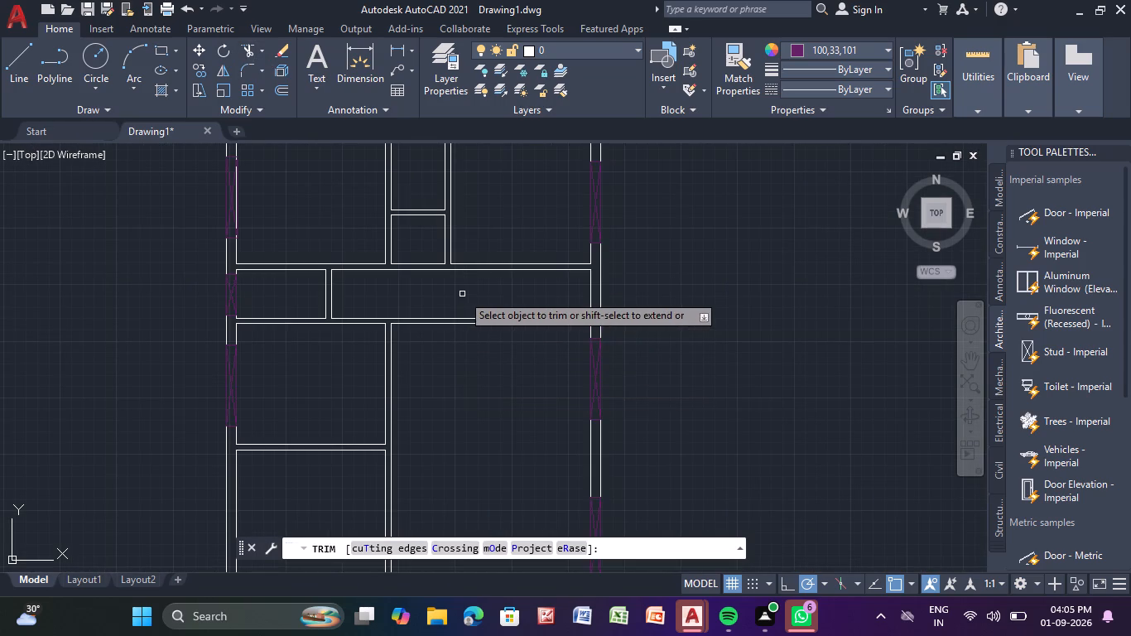
{"action": "left_click_drag", "start_coordinate": [462, 293], "coordinate": [470, 367]}
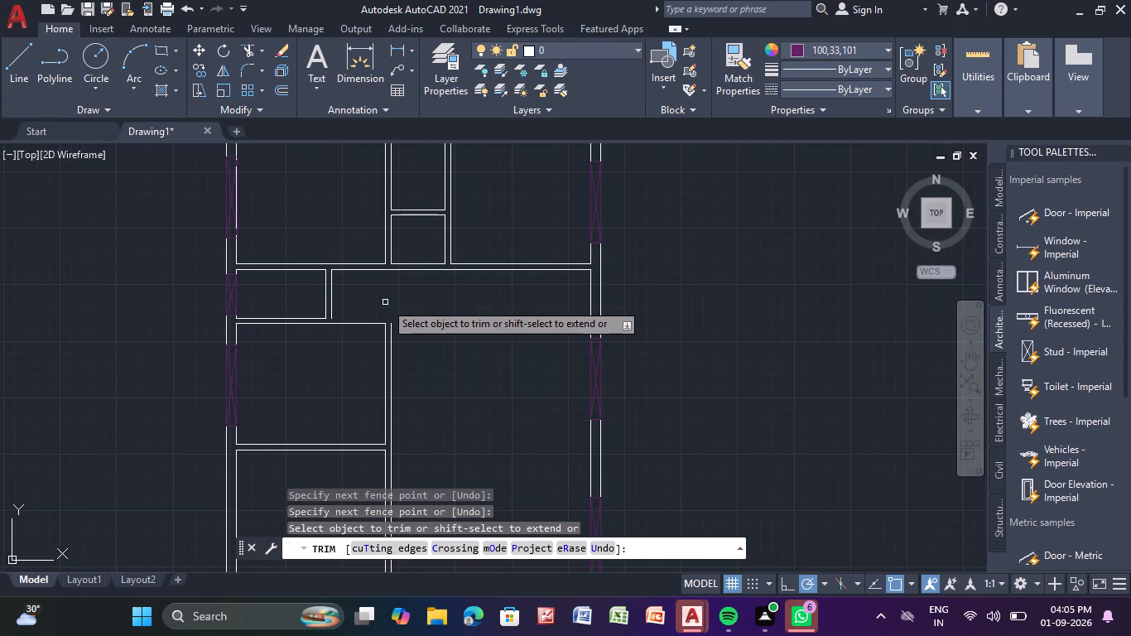
{"action": "key", "text": "Escape"}
{"action": "key", "text": "Escape"}
{"action": "key", "text": "Escape"}
With colour ByLayer, draw a 4'-4 1/2" line east from the small room's outer southeast corner and down to the vertical partition's east face.
{"action": "key", "text": "l"}
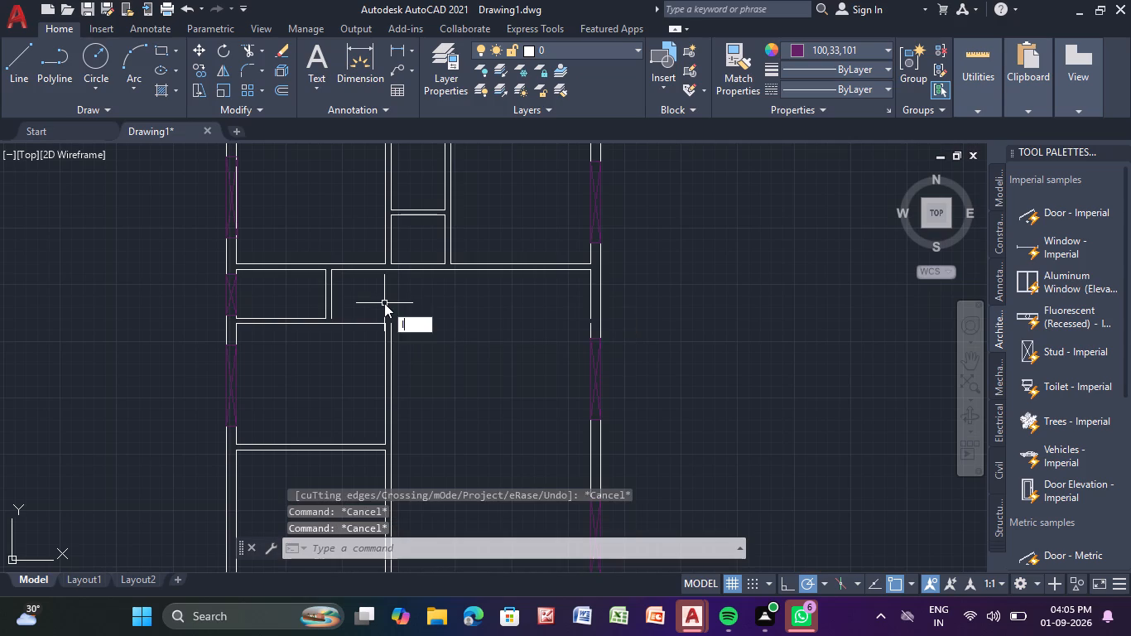
{"action": "key", "text": "Return"}
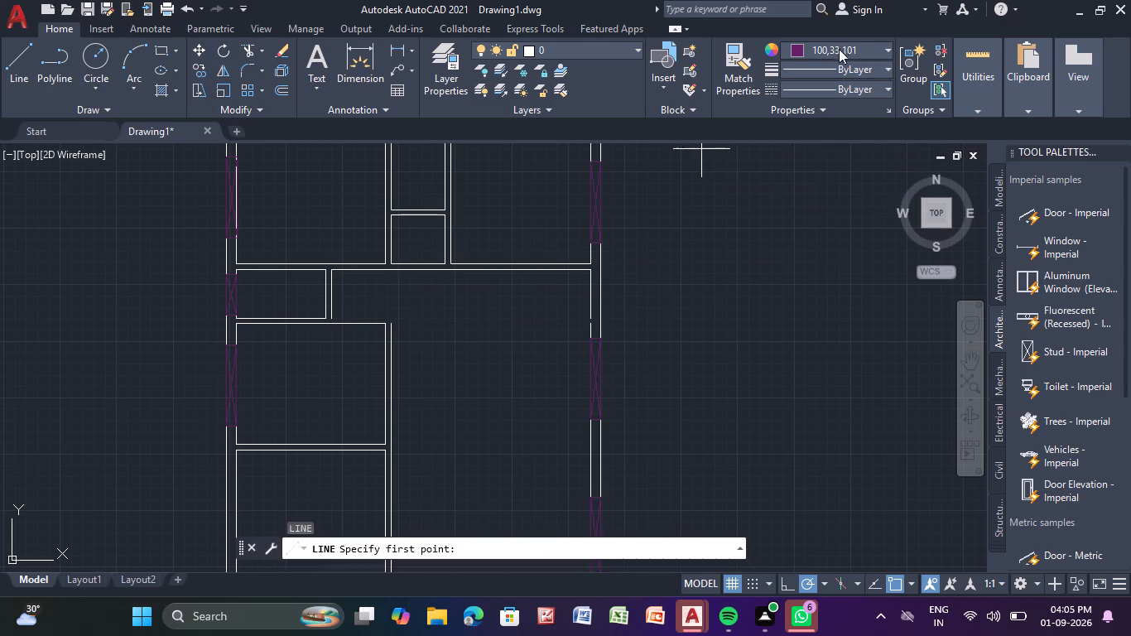
{"action": "left_click", "coordinate": [835, 54]}
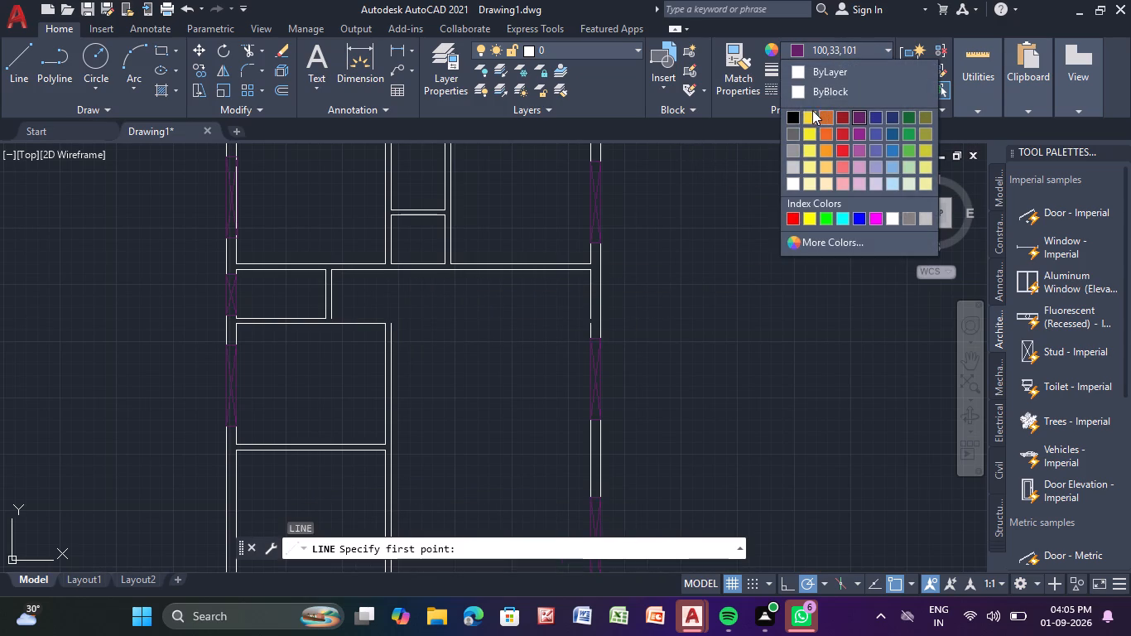
{"action": "left_click", "coordinate": [822, 74]}
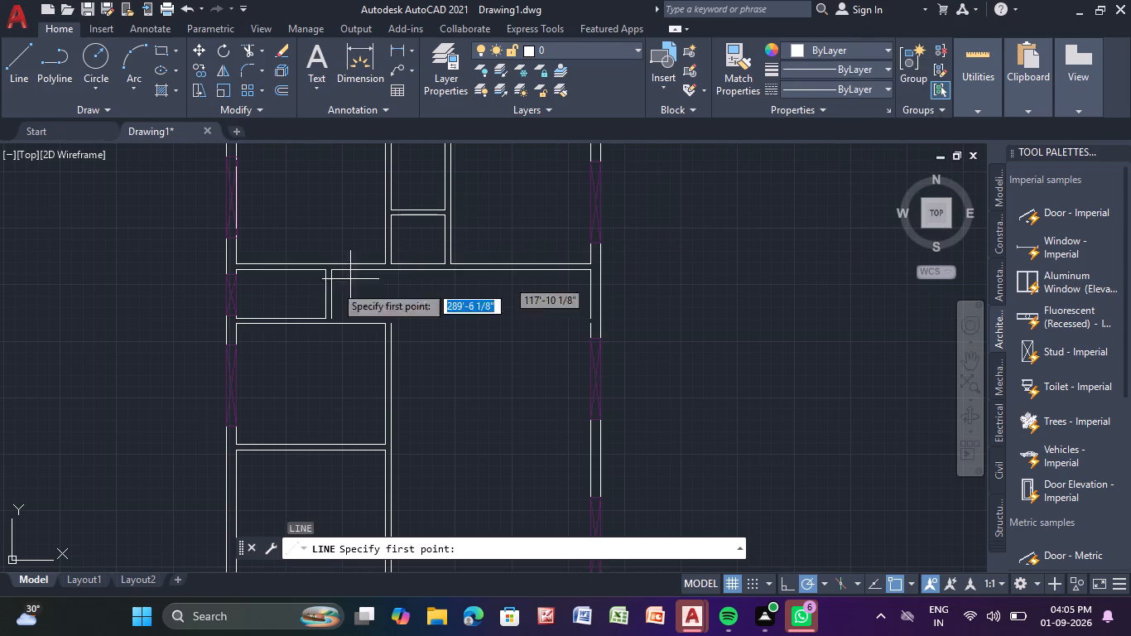
{"action": "scroll", "coordinate": [354, 315], "scroll_direction": "up", "scroll_amount": 3}
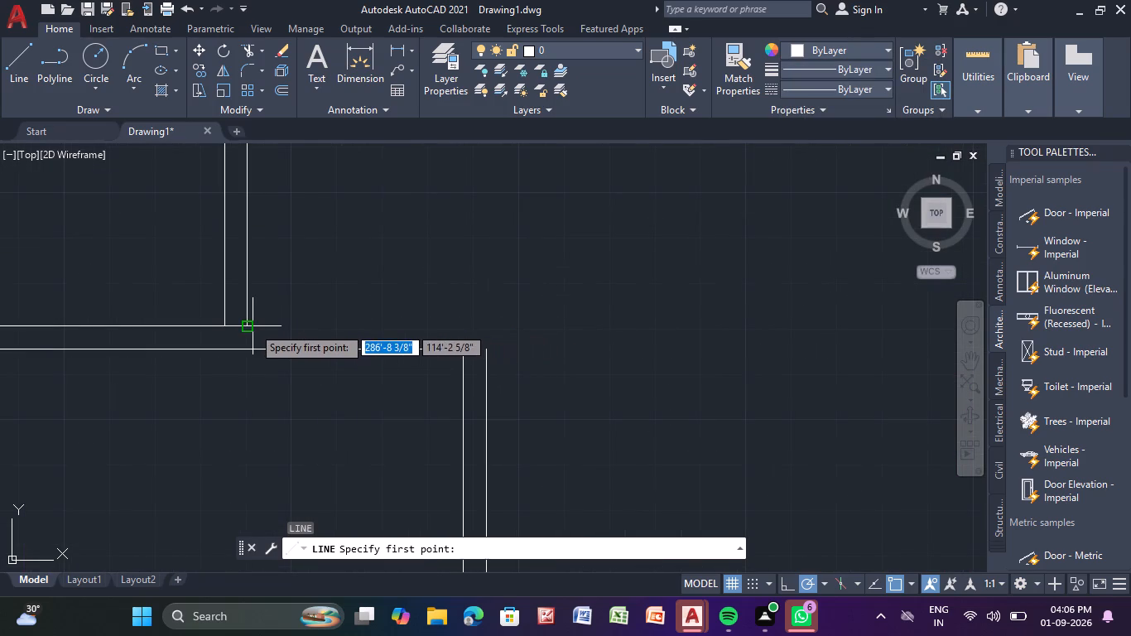
{"action": "left_click", "coordinate": [252, 325]}
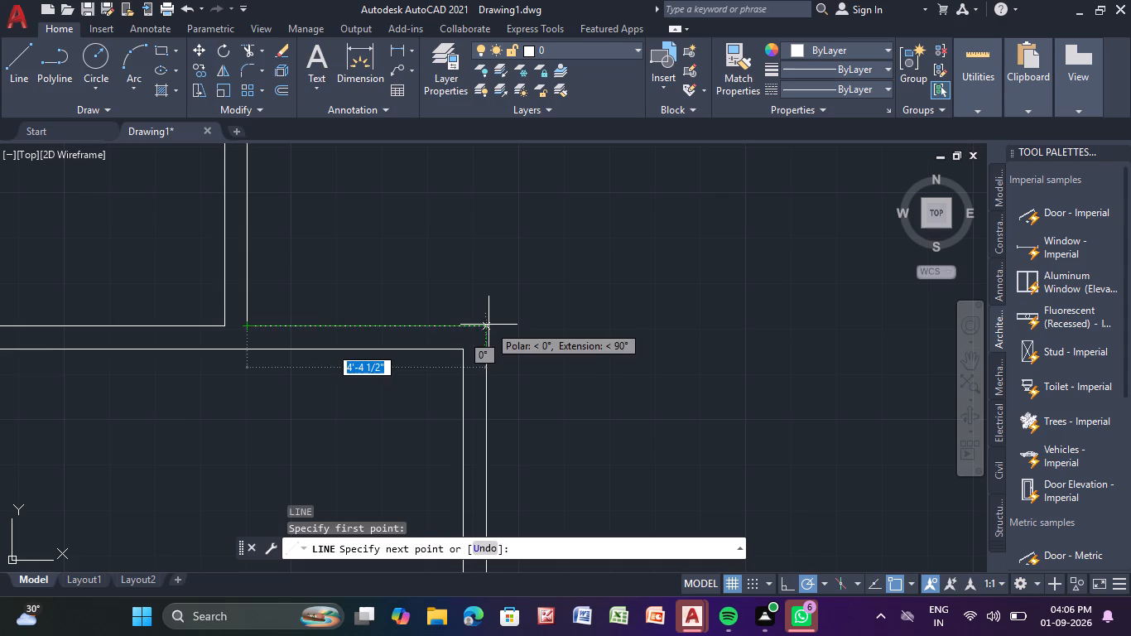
{"action": "left_click", "coordinate": [488, 325]}
{"action": "left_click", "coordinate": [484, 354]}
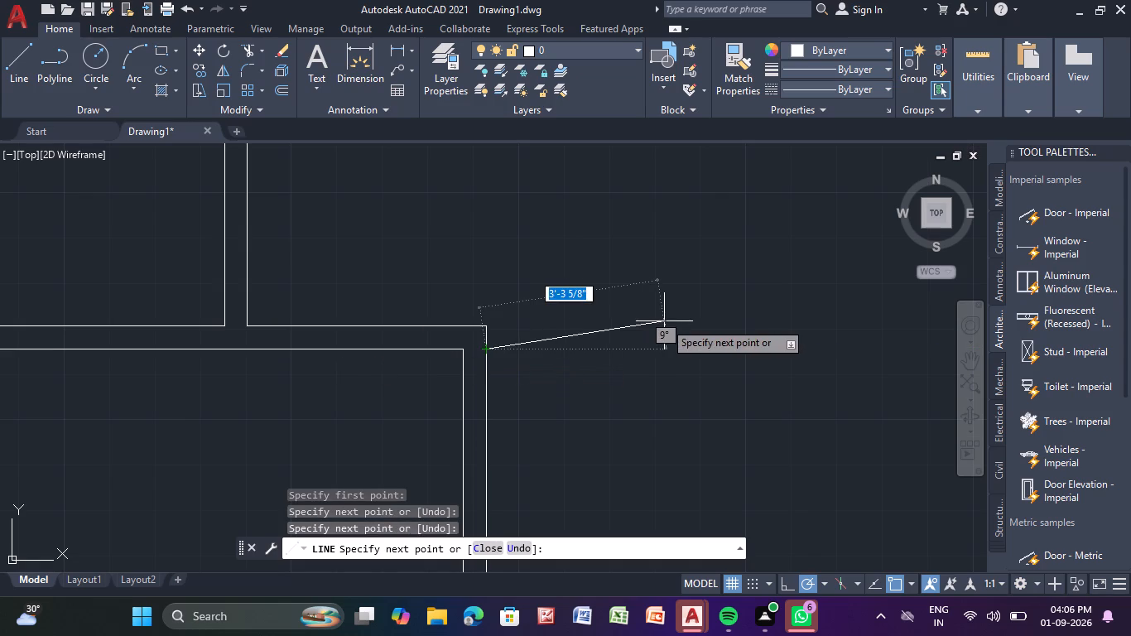
{"action": "key", "text": "Escape"}
Extend the east wall's inner face line to close the small gap just north of the window beside the large southeast room.
{"action": "scroll", "coordinate": [492, 277], "scroll_direction": "down", "scroll_amount": 3}
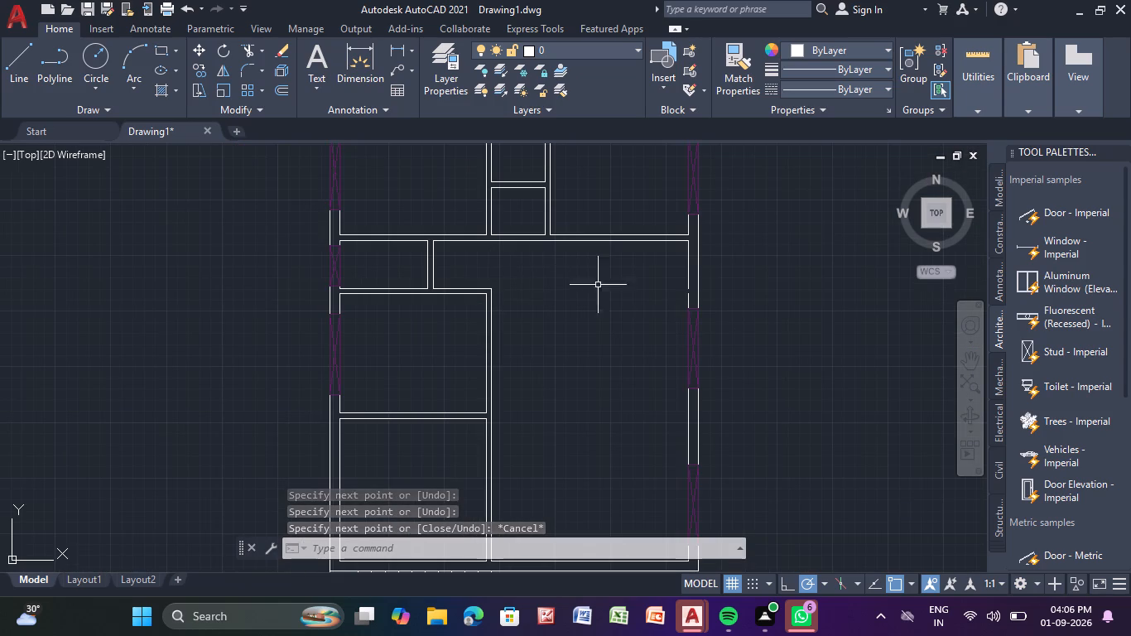
{"action": "middle_click_drag", "start_coordinate": [614, 303], "coordinate": [563, 318]}
{"action": "key", "text": "e"}
{"action": "key", "text": "x"}
{"action": "key", "text": "BackSpace"}
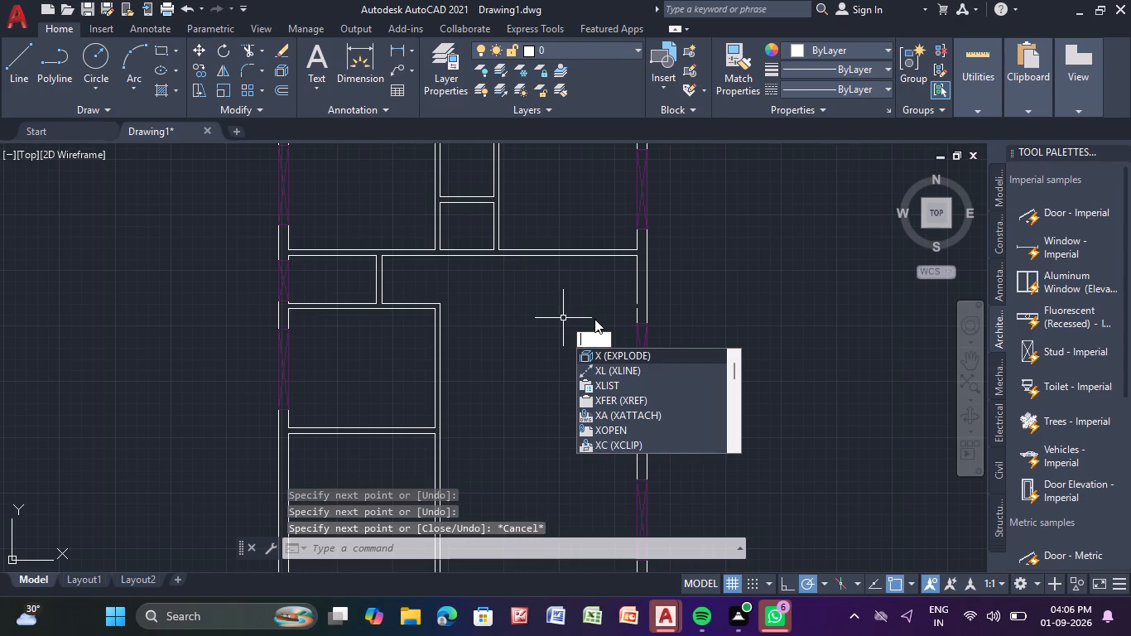
{"action": "key", "text": "BackSpace"}
{"action": "type", "text": "ex"}
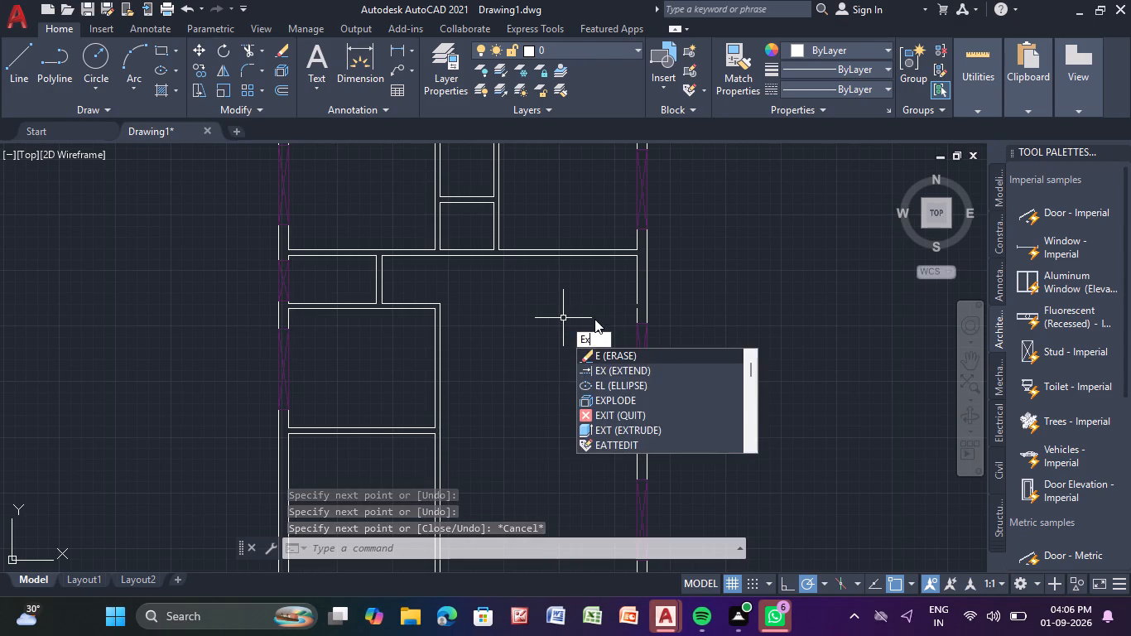
{"action": "left_click", "coordinate": [628, 359]}
{"action": "scroll", "coordinate": [643, 303], "scroll_direction": "up", "scroll_amount": 4}
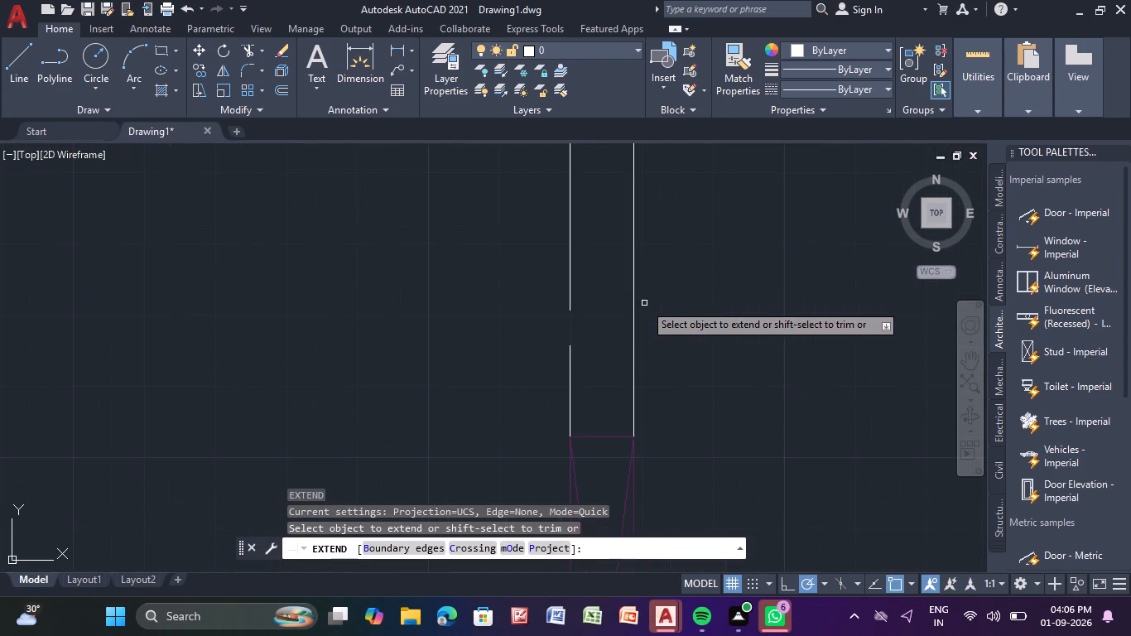
{"action": "left_click", "coordinate": [570, 371]}
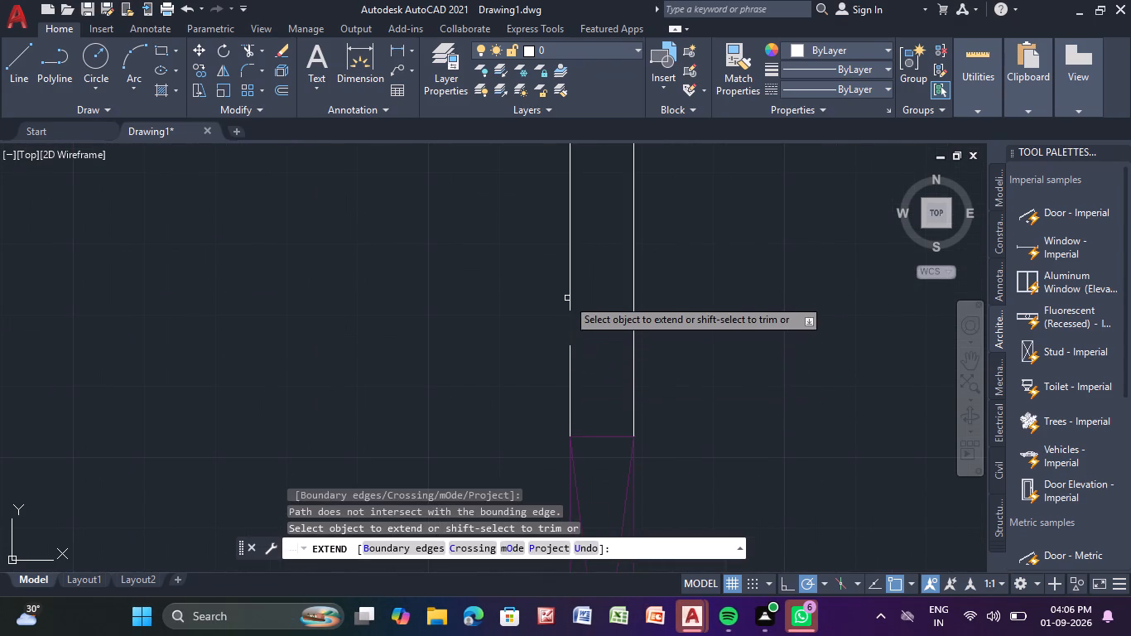
{"action": "left_click", "coordinate": [570, 300]}
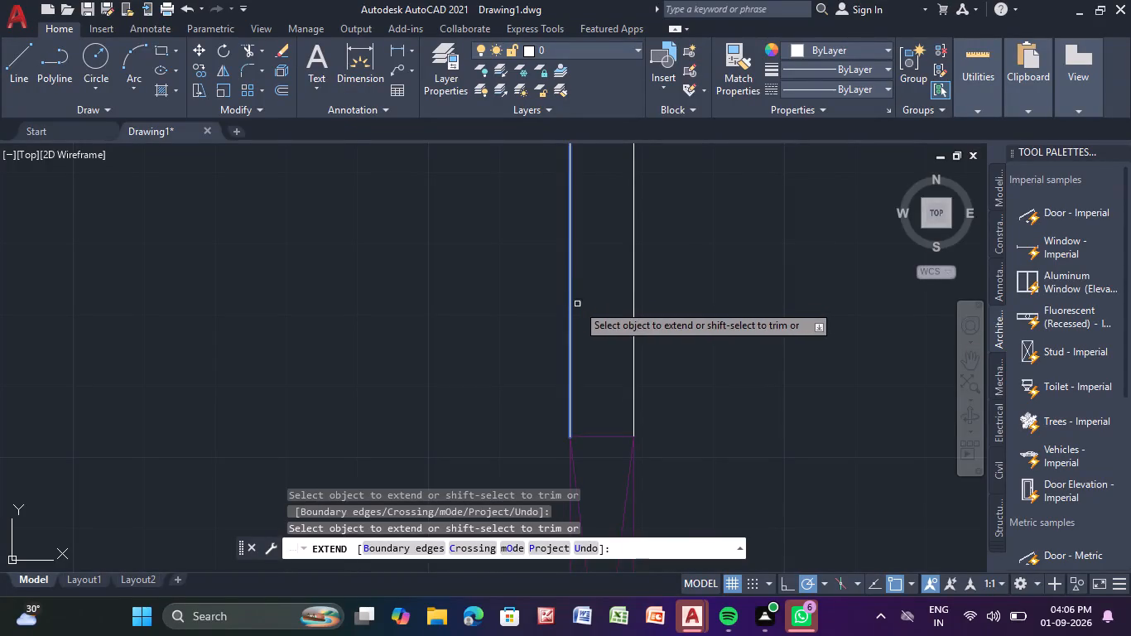
{"action": "key", "text": "Escape"}
{"action": "key", "text": "Escape"}
{"action": "key", "text": "Escape"}
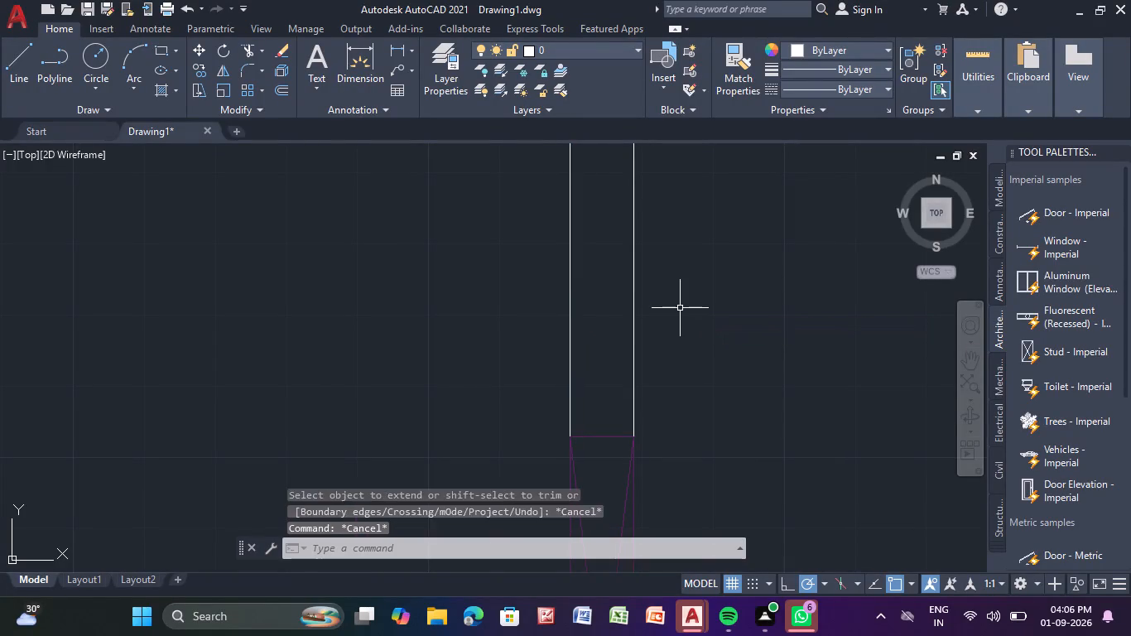
{"action": "key", "text": "Escape"}
With colour 100,33,101, draw a window edge line across the west wall of the southwest room, from inner to outer face.
{"action": "scroll", "coordinate": [671, 309], "scroll_direction": "down", "scroll_amount": 4}
{"action": "scroll", "coordinate": [592, 310], "scroll_direction": "down", "scroll_amount": 2}
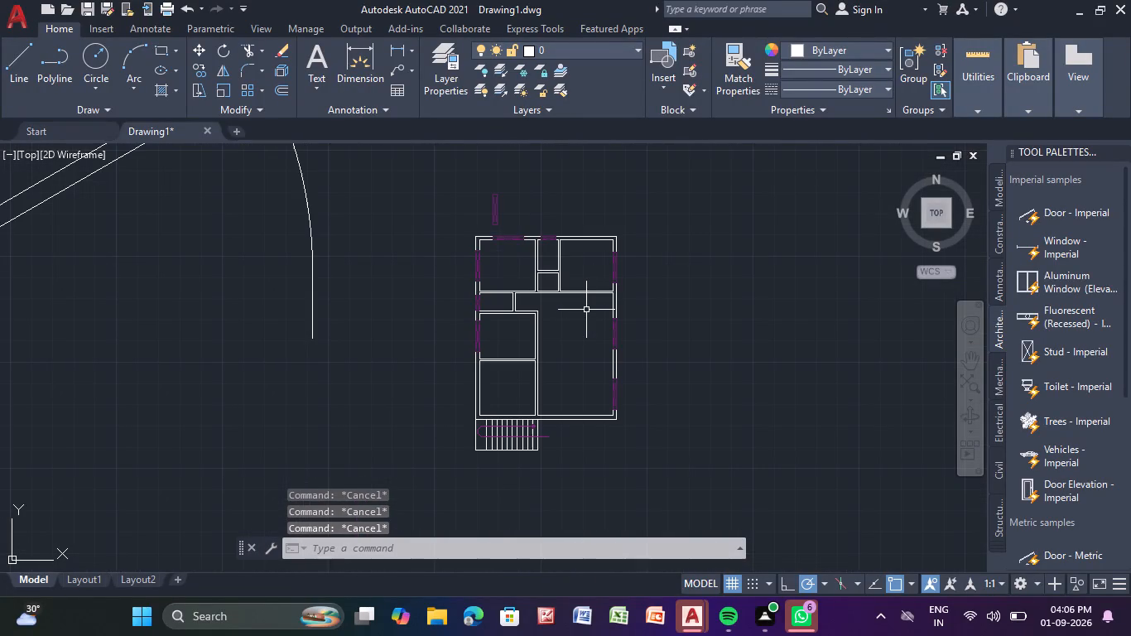
{"action": "middle_click_drag", "start_coordinate": [586, 310], "coordinate": [582, 335]}
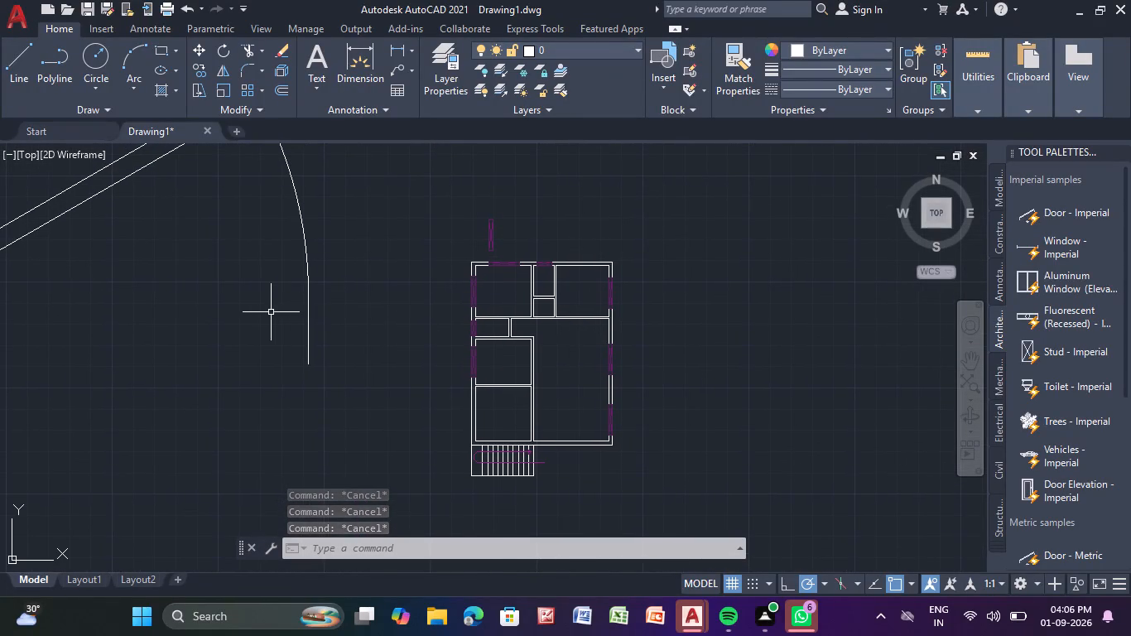
{"action": "middle_click_drag", "start_coordinate": [271, 312], "coordinate": [447, 304]}
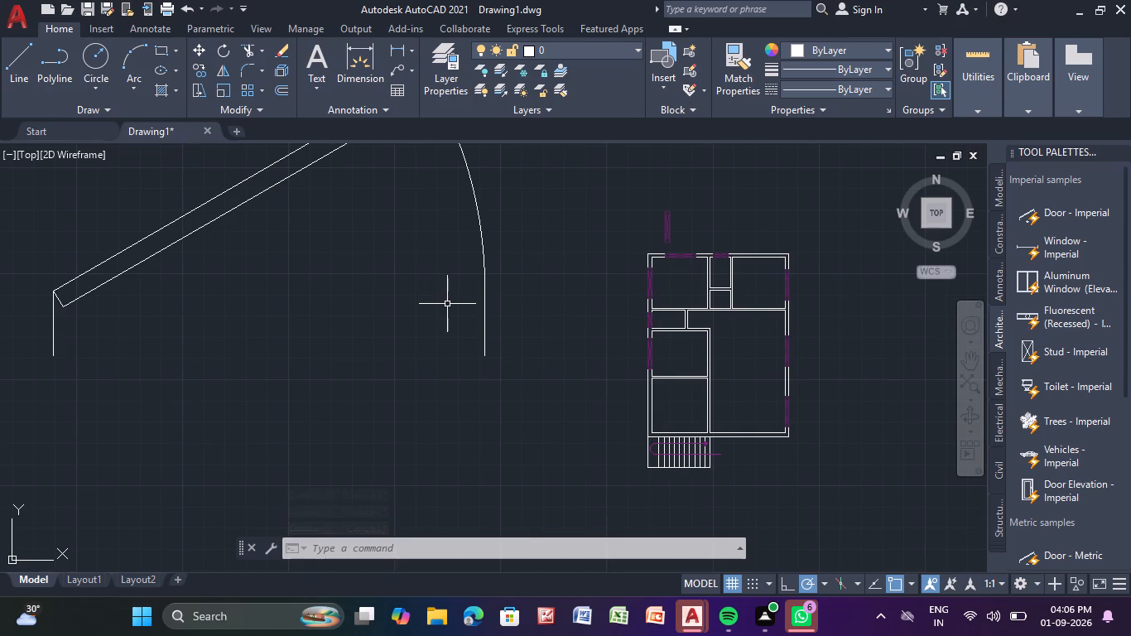
{"action": "middle_click_drag", "start_coordinate": [719, 405], "coordinate": [698, 355]}
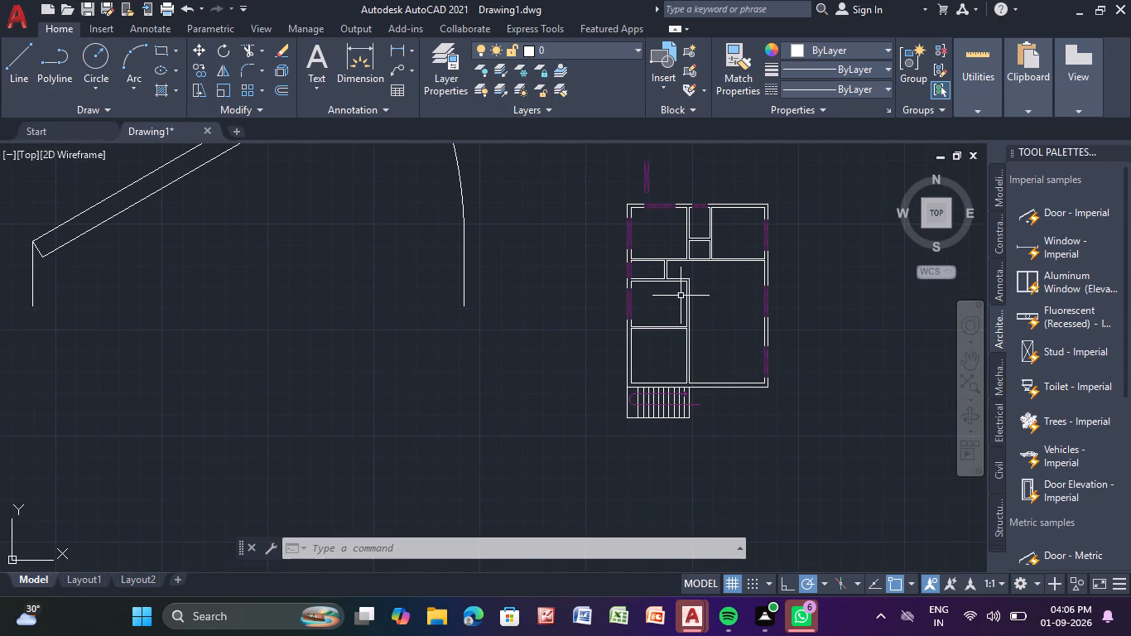
{"action": "middle_click_drag", "start_coordinate": [651, 349], "coordinate": [590, 266]}
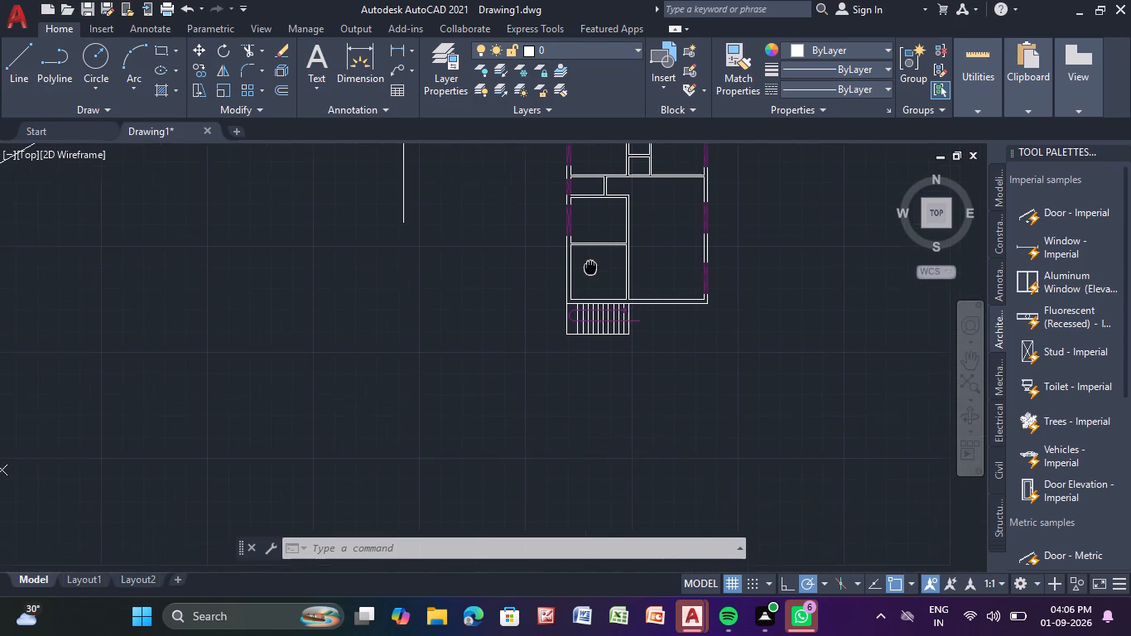
{"action": "middle_click_drag", "start_coordinate": [590, 266], "coordinate": [590, 265]}
{"action": "scroll", "coordinate": [590, 265], "scroll_direction": "up", "scroll_amount": 2}
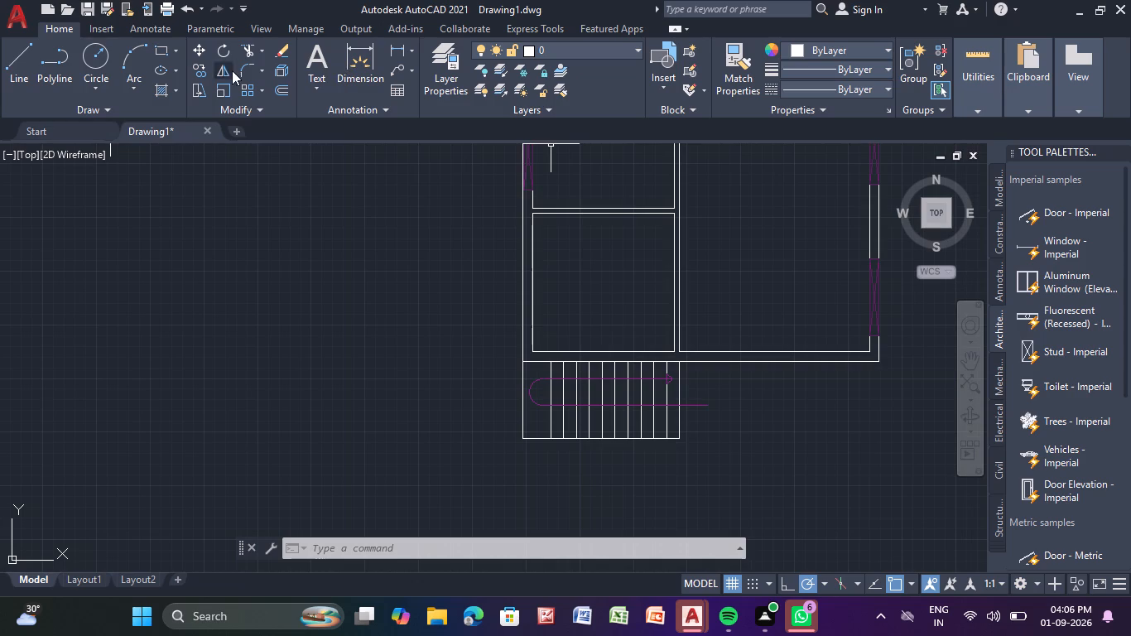
{"action": "left_click", "coordinate": [22, 63]}
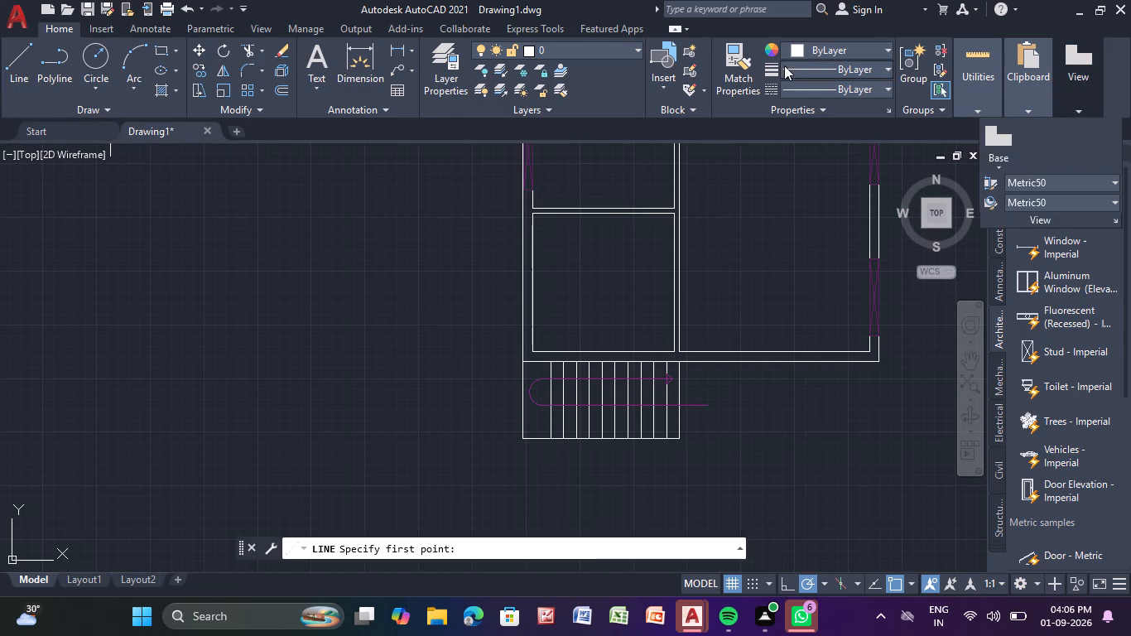
{"action": "left_click", "coordinate": [823, 52]}
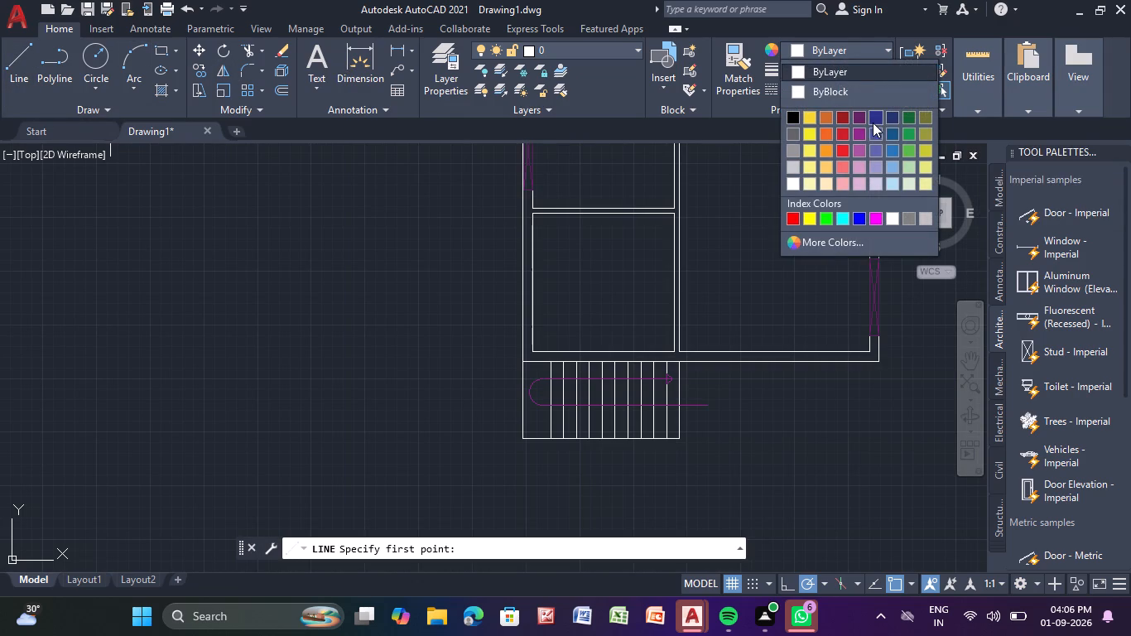
{"action": "left_click", "coordinate": [858, 118]}
{"action": "middle_click", "coordinate": [551, 291]}
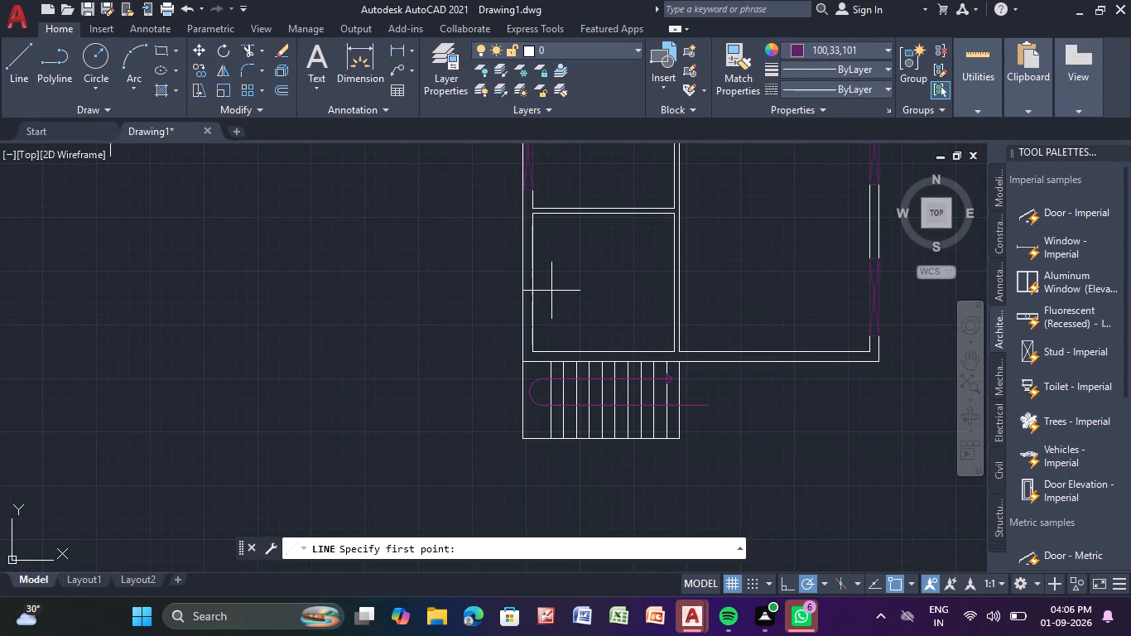
{"action": "scroll", "coordinate": [550, 288], "scroll_direction": "up", "scroll_amount": 1}
{"action": "key", "text": "l"}
{"action": "key", "text": "Return"}
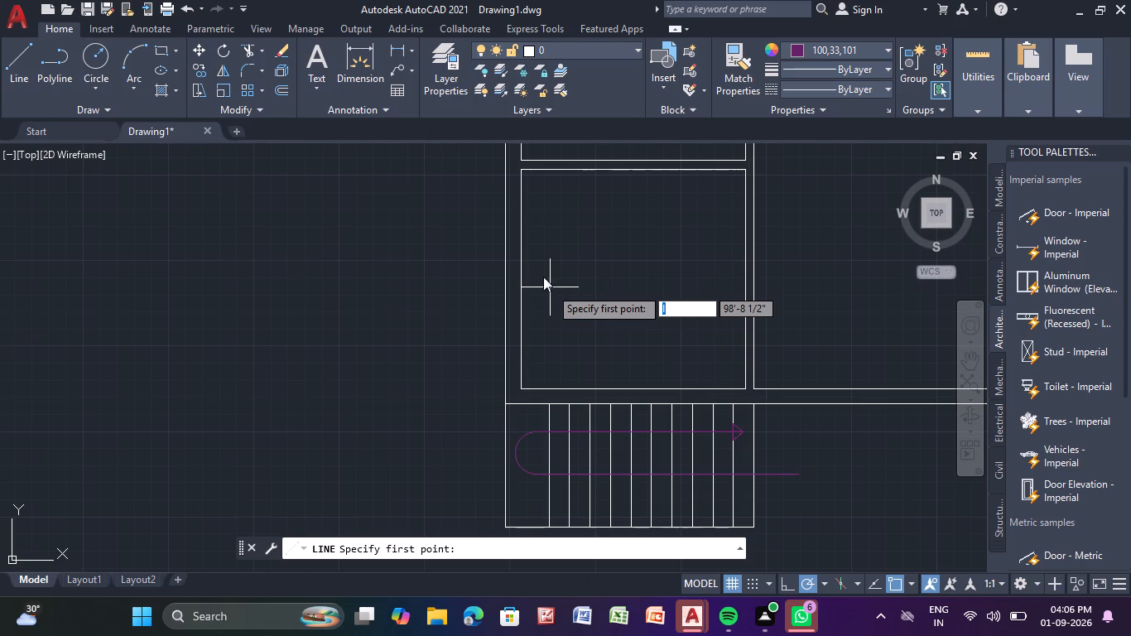
{"action": "key", "text": "Return"}
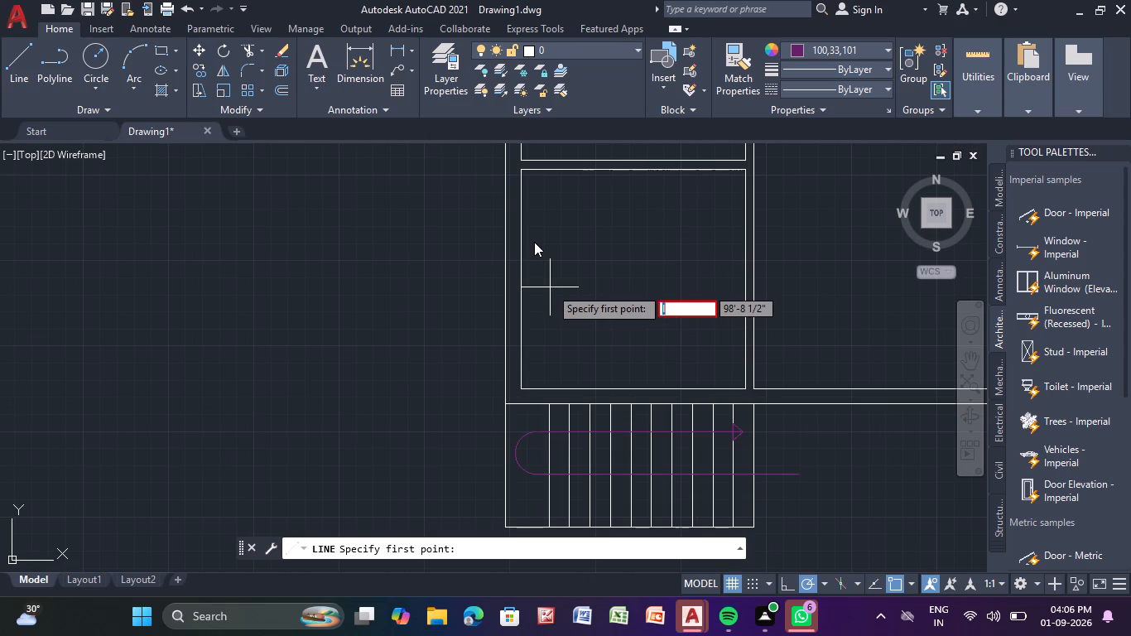
{"action": "key", "text": "Escape"}
{"action": "key", "text": "l"}
{"action": "key", "text": "Return"}
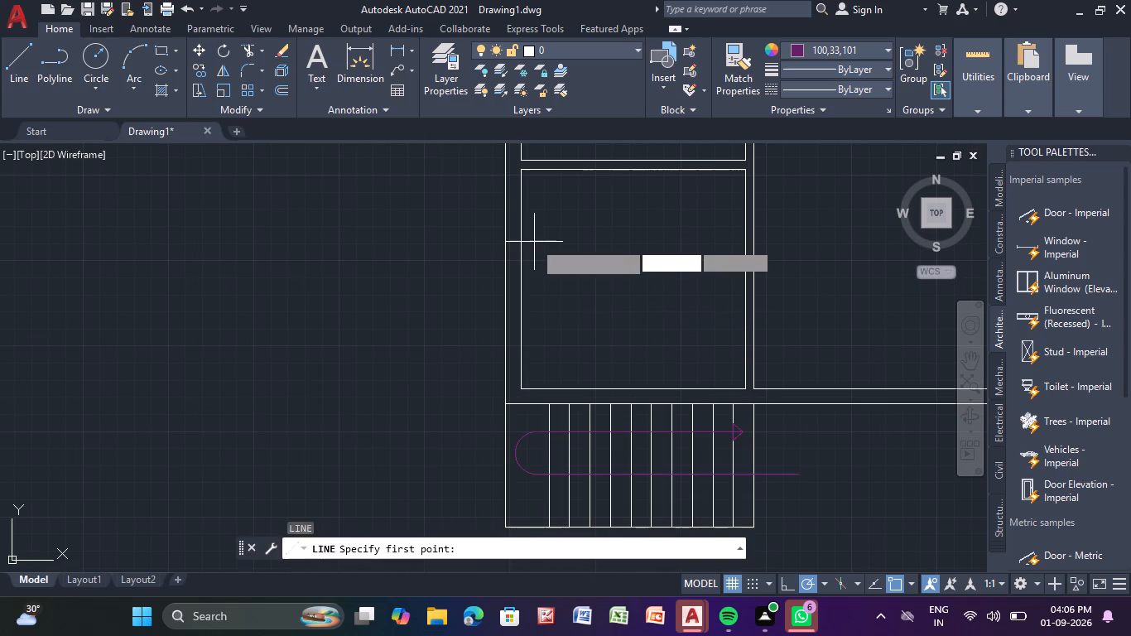
{"action": "middle_click_drag", "start_coordinate": [534, 242], "coordinate": [537, 296]}
{"action": "left_click", "coordinate": [524, 262]}
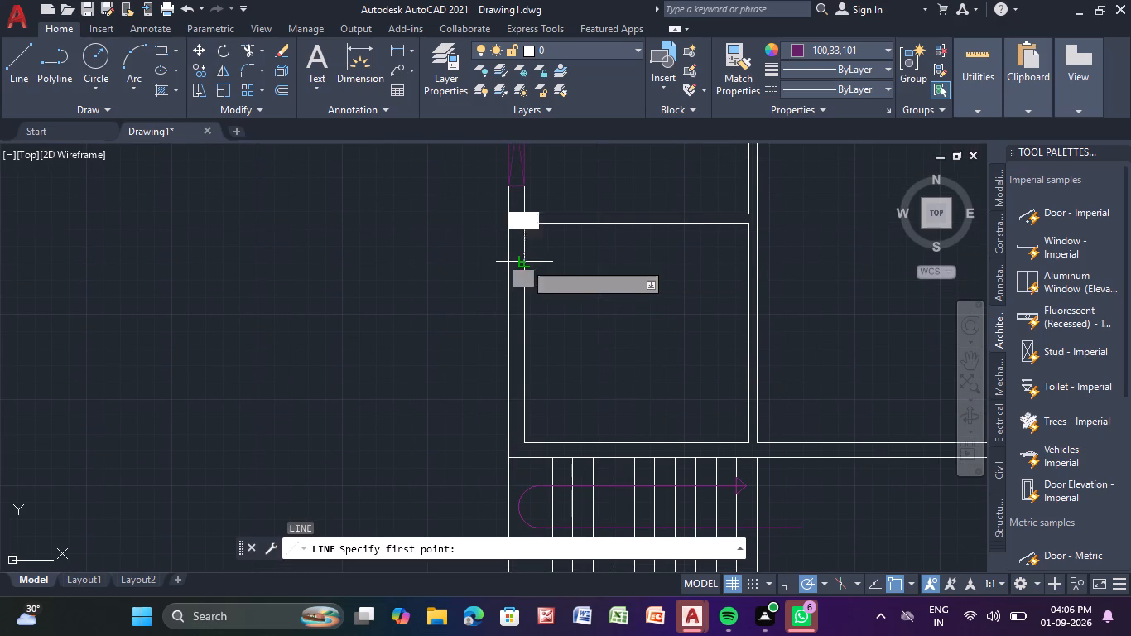
{"action": "left_click", "coordinate": [510, 267]}
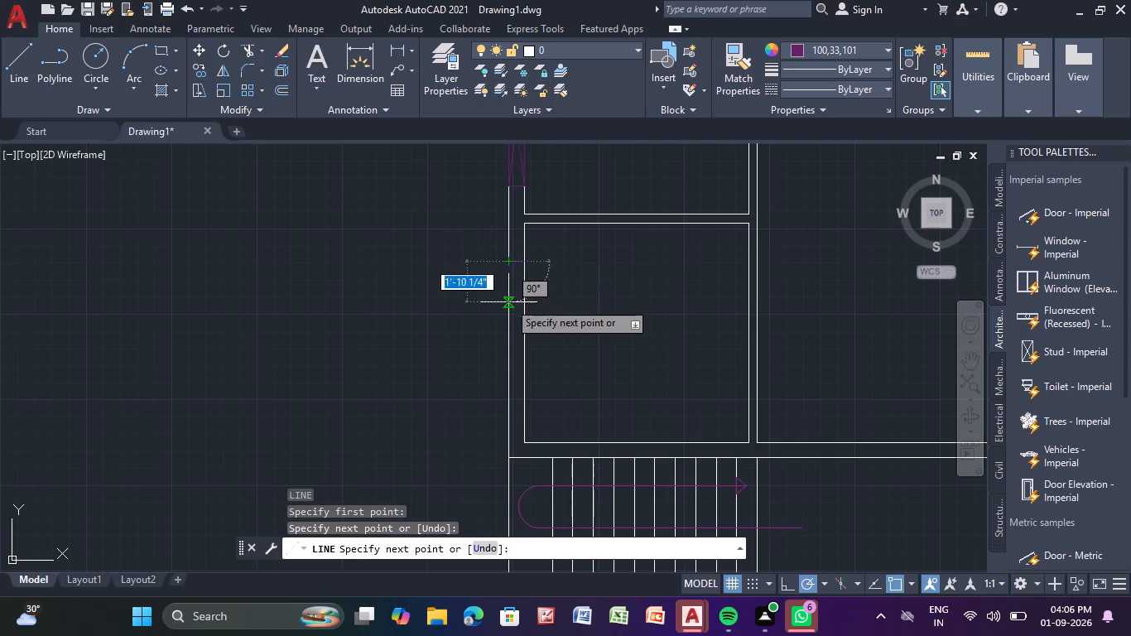
With Ortho on, continue the window outline 5' south along the outer face, across to the inner face, and back to the start.
{"action": "scroll", "coordinate": [511, 363], "scroll_direction": "up", "scroll_amount": 3}
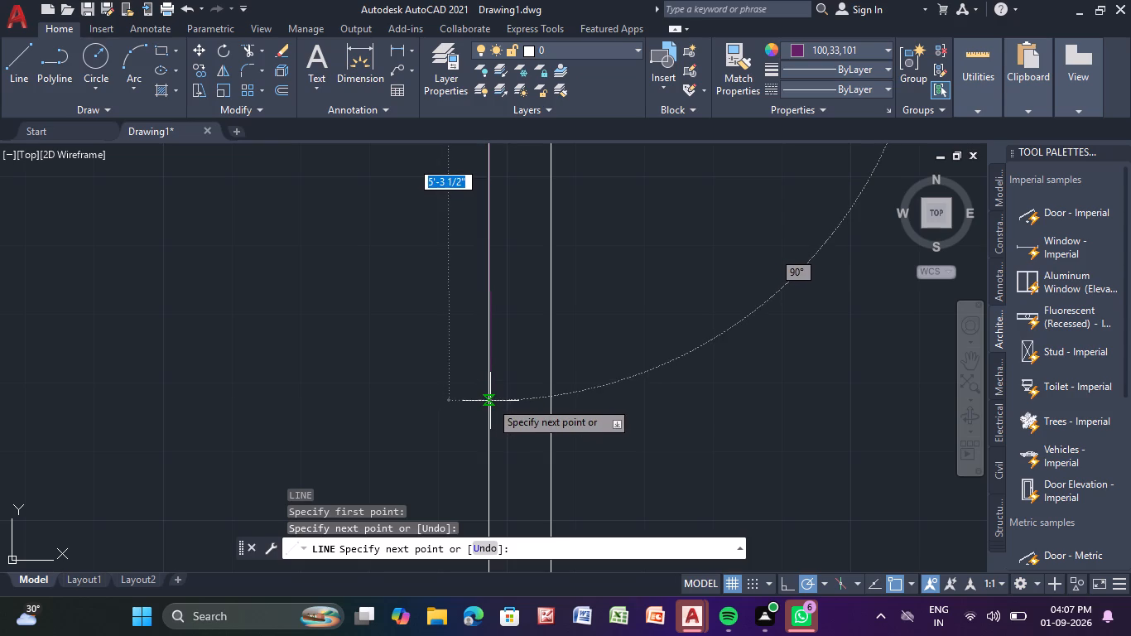
{"action": "scroll", "coordinate": [490, 401], "scroll_direction": "up", "scroll_amount": 3}
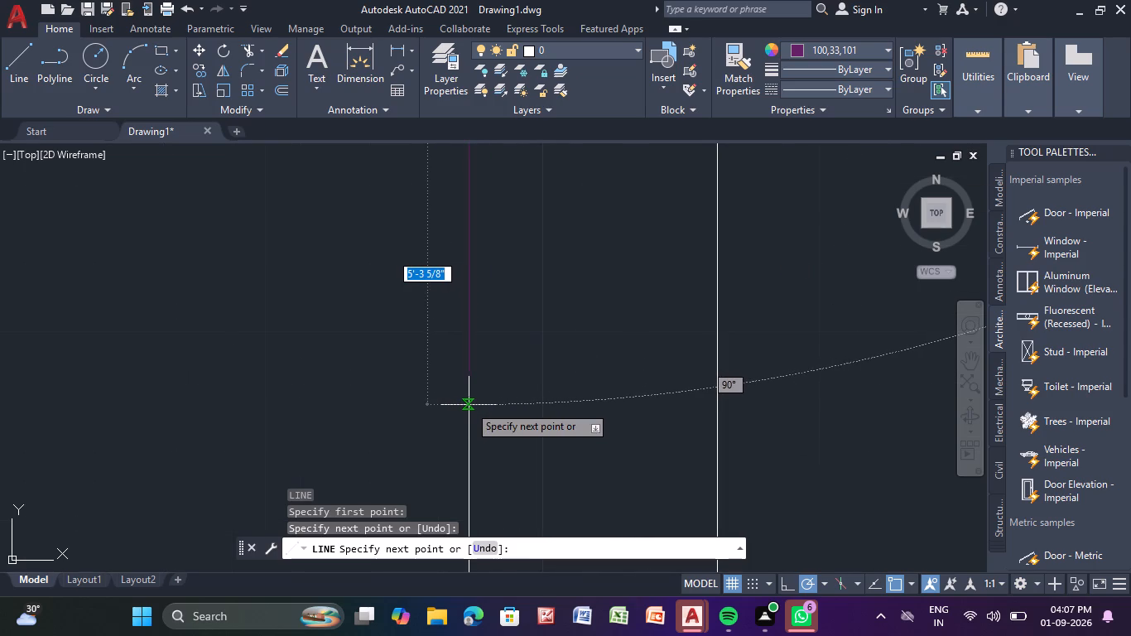
{"action": "left_click", "coordinate": [783, 588]}
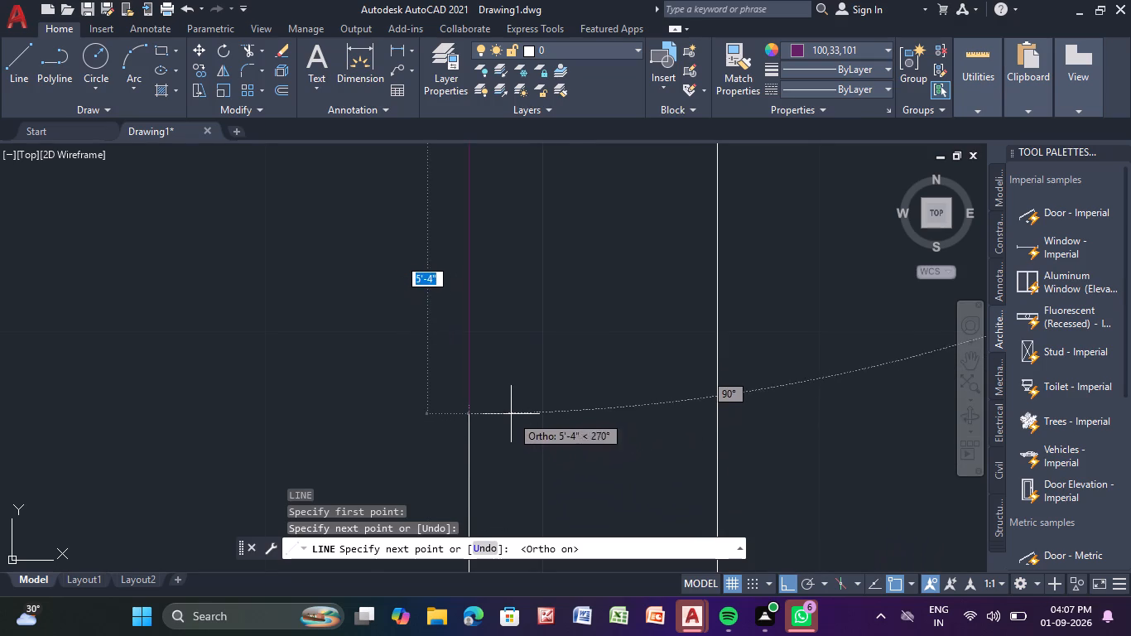
{"action": "key", "text": "5"}
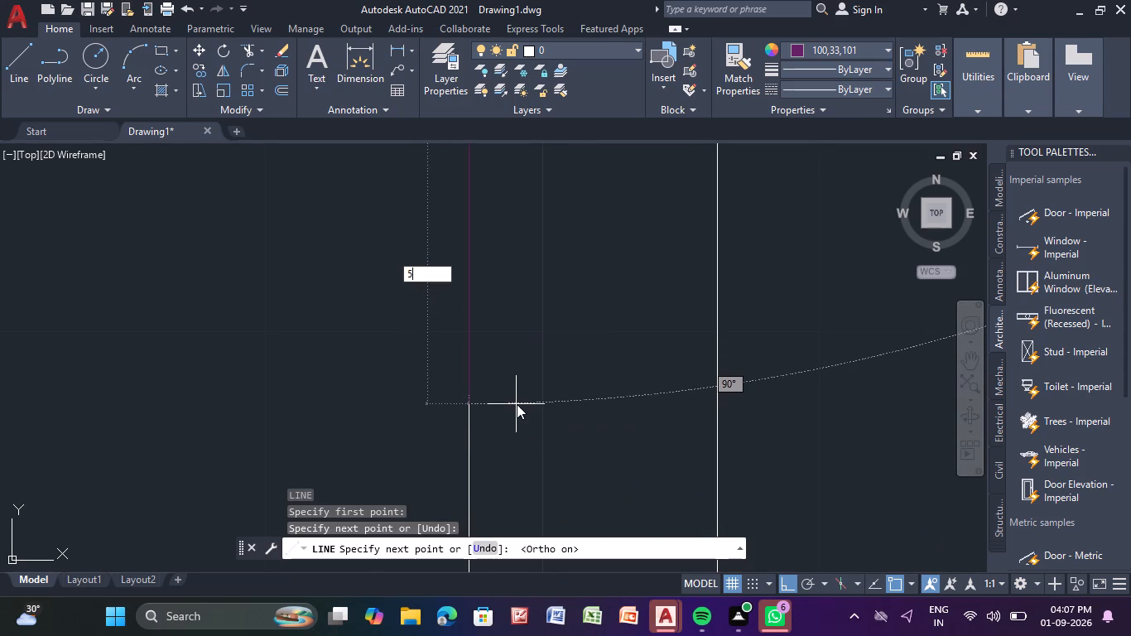
{"action": "key", "text": "apostrophe"}
{"action": "key", "text": "Return"}
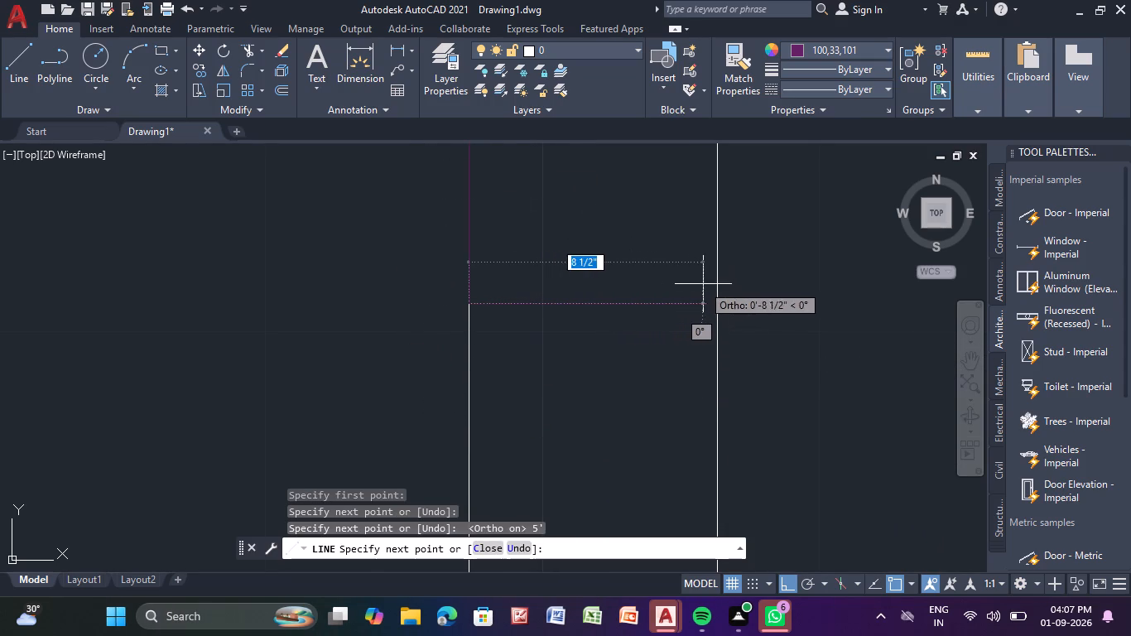
{"action": "left_click", "coordinate": [714, 306]}
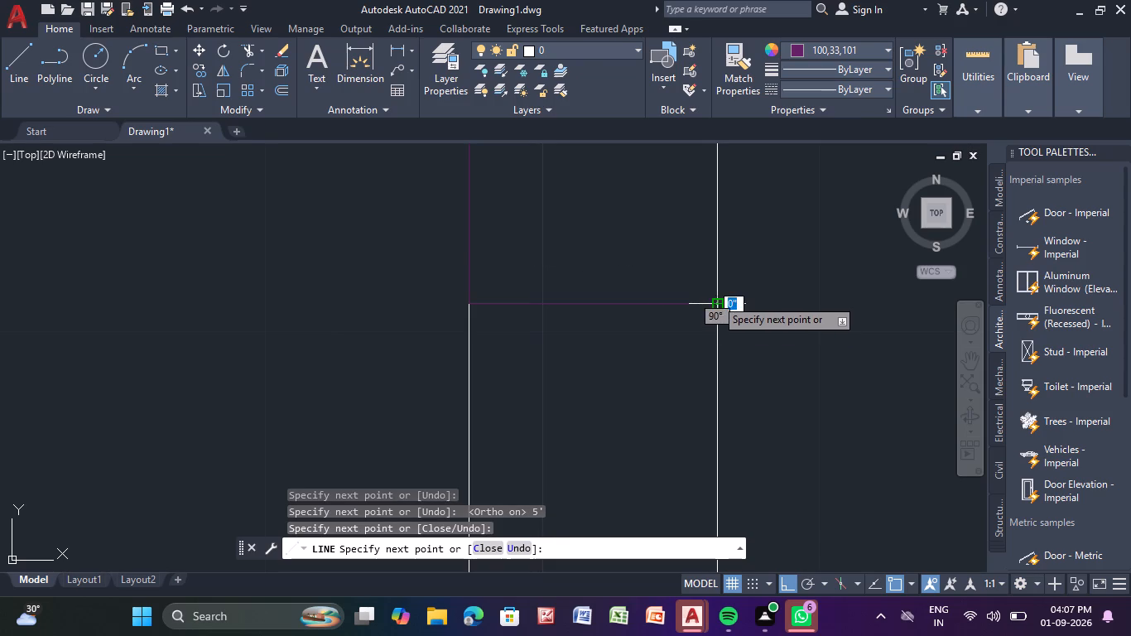
{"action": "scroll", "coordinate": [718, 243], "scroll_direction": "down", "scroll_amount": 2}
{"action": "middle_click_drag", "start_coordinate": [718, 243], "coordinate": [599, 547]}
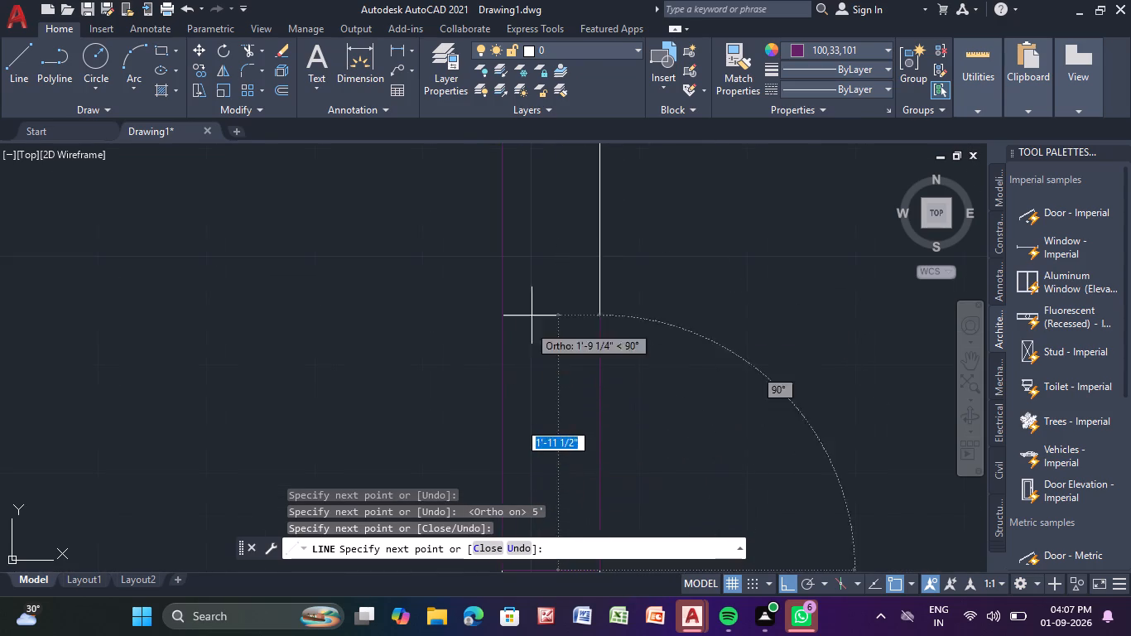
{"action": "scroll", "coordinate": [538, 212], "scroll_direction": "up", "scroll_amount": 1}
{"action": "middle_click_drag", "start_coordinate": [532, 263], "coordinate": [537, 508]}
{"action": "scroll", "coordinate": [575, 373], "scroll_direction": "down", "scroll_amount": 2}
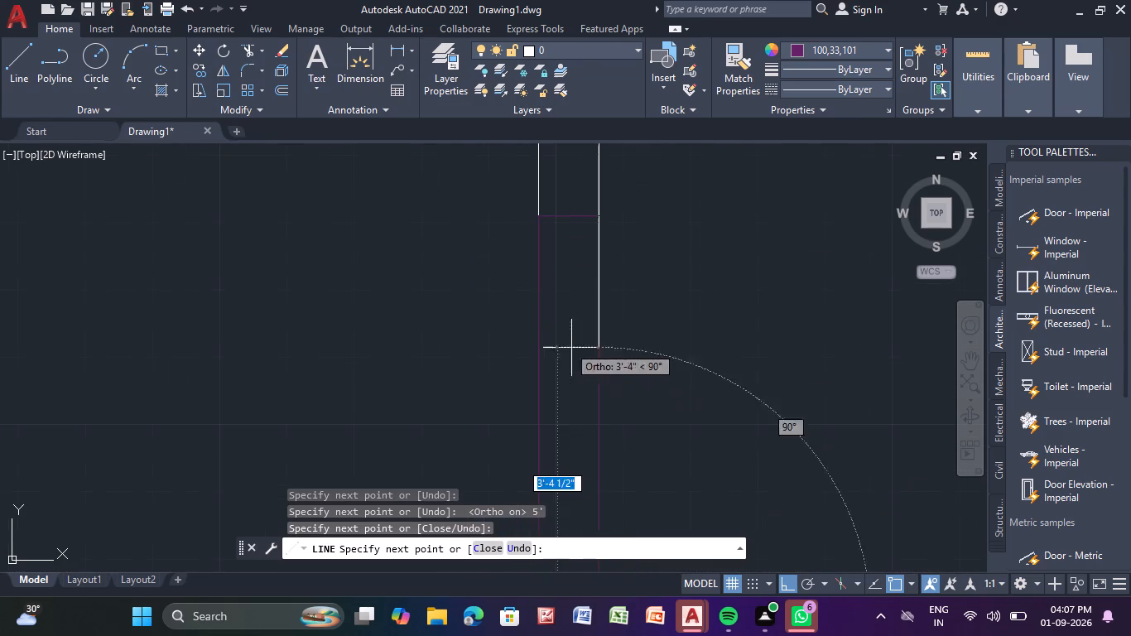
{"action": "middle_click_drag", "start_coordinate": [554, 310], "coordinate": [551, 408]}
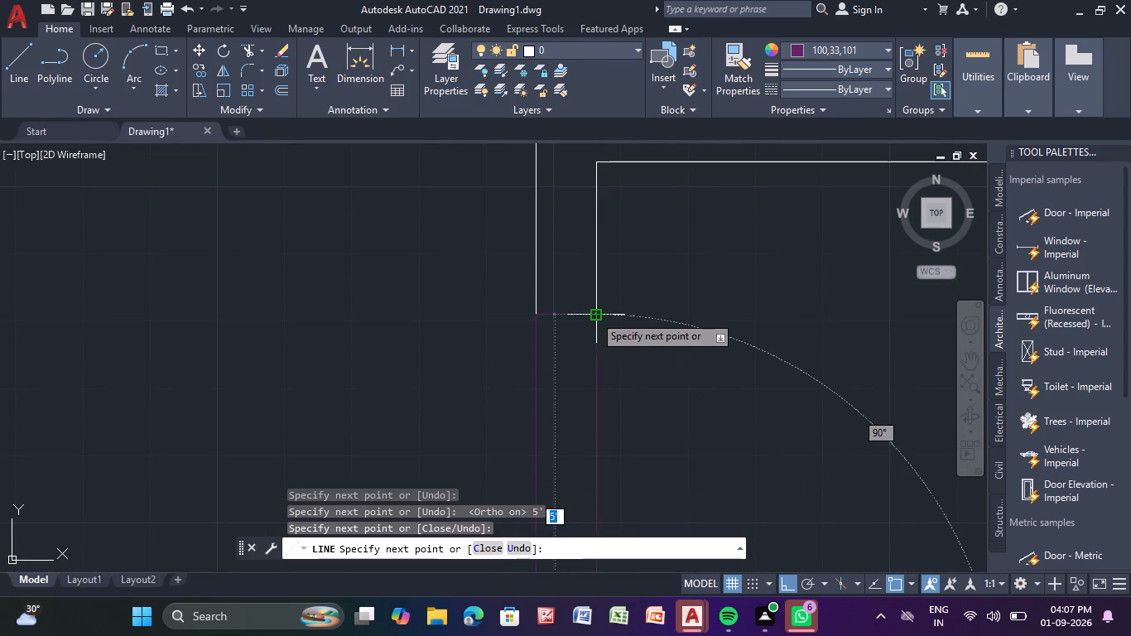
{"action": "left_click", "coordinate": [594, 313]}
Draw the two crossing diagonals inside the southwest room's west window, corner to corner, and finish the line.
{"action": "scroll", "coordinate": [562, 395], "scroll_direction": "down", "scroll_amount": 1}
{"action": "middle_click_drag", "start_coordinate": [562, 395], "coordinate": [575, 0]}
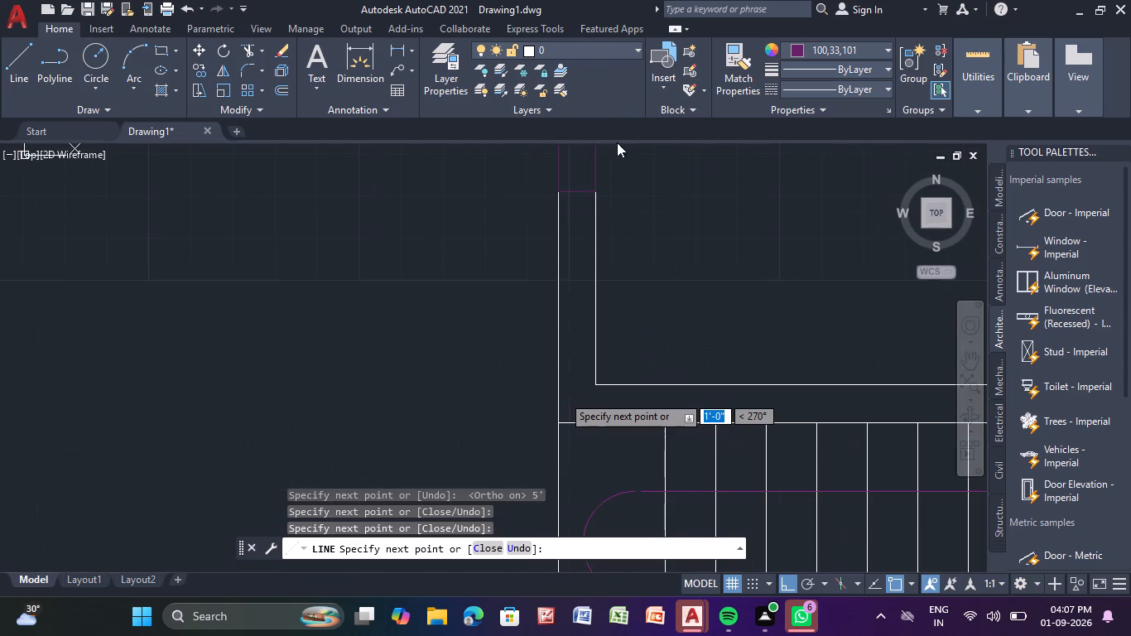
{"action": "middle_click_drag", "start_coordinate": [626, 214], "coordinate": [593, 375]}
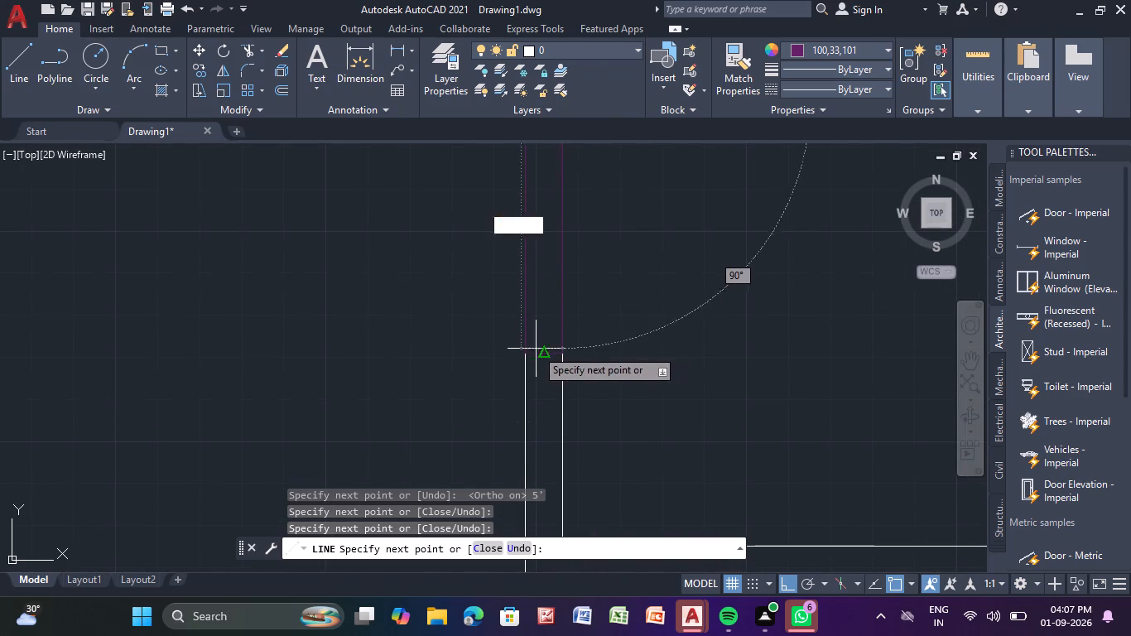
{"action": "left_click", "coordinate": [528, 353]}
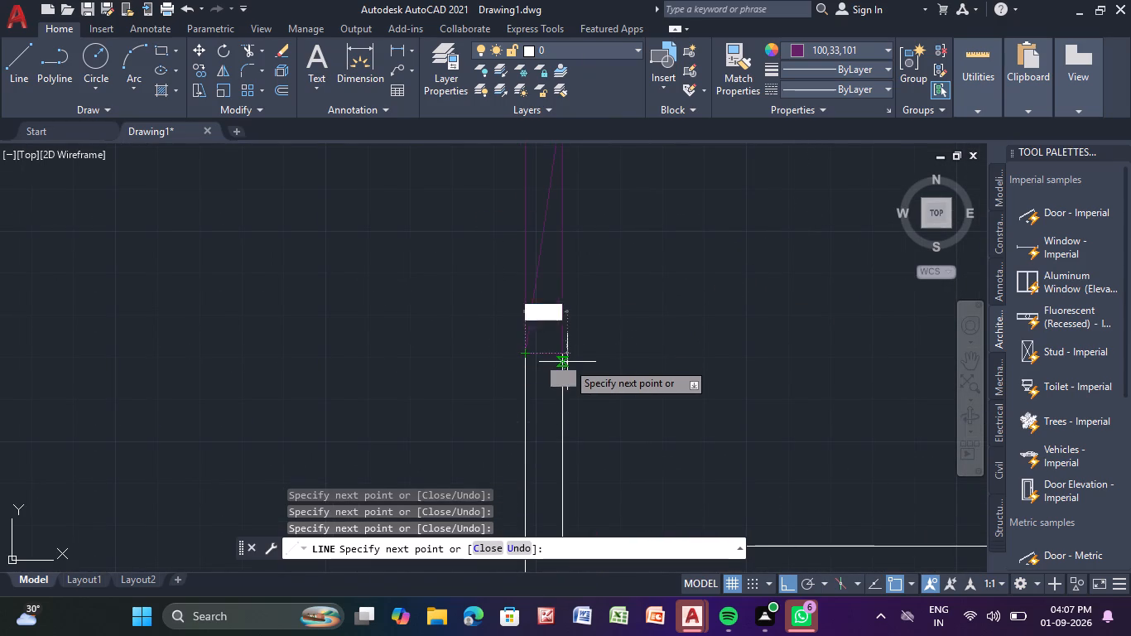
{"action": "left_click", "coordinate": [562, 353]}
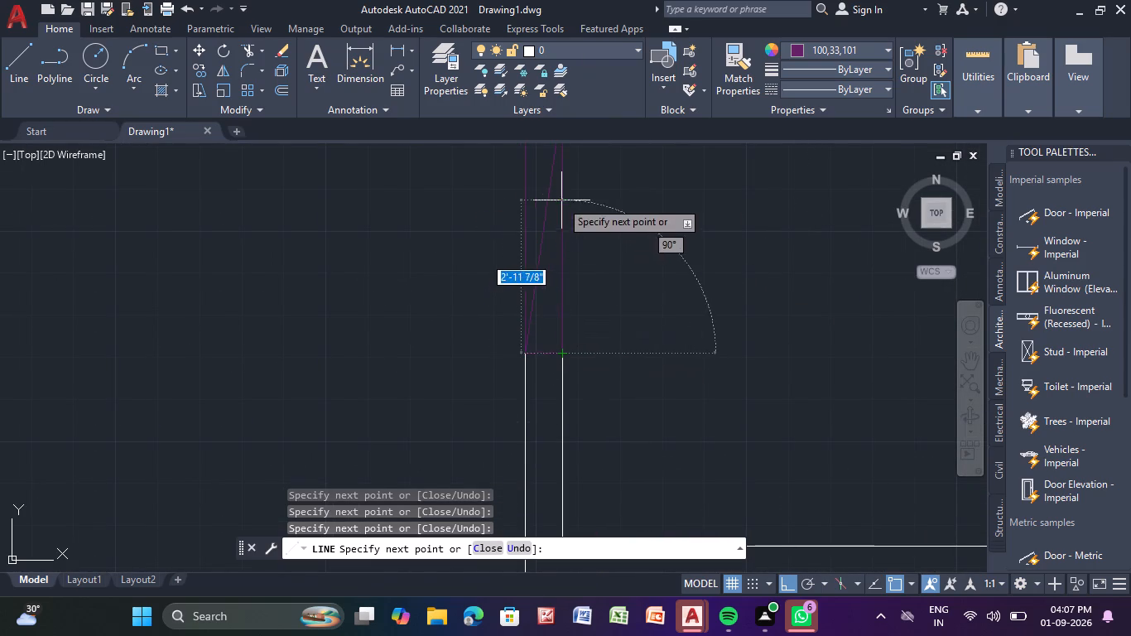
{"action": "middle_click_drag", "start_coordinate": [544, 200], "coordinate": [547, 426]}
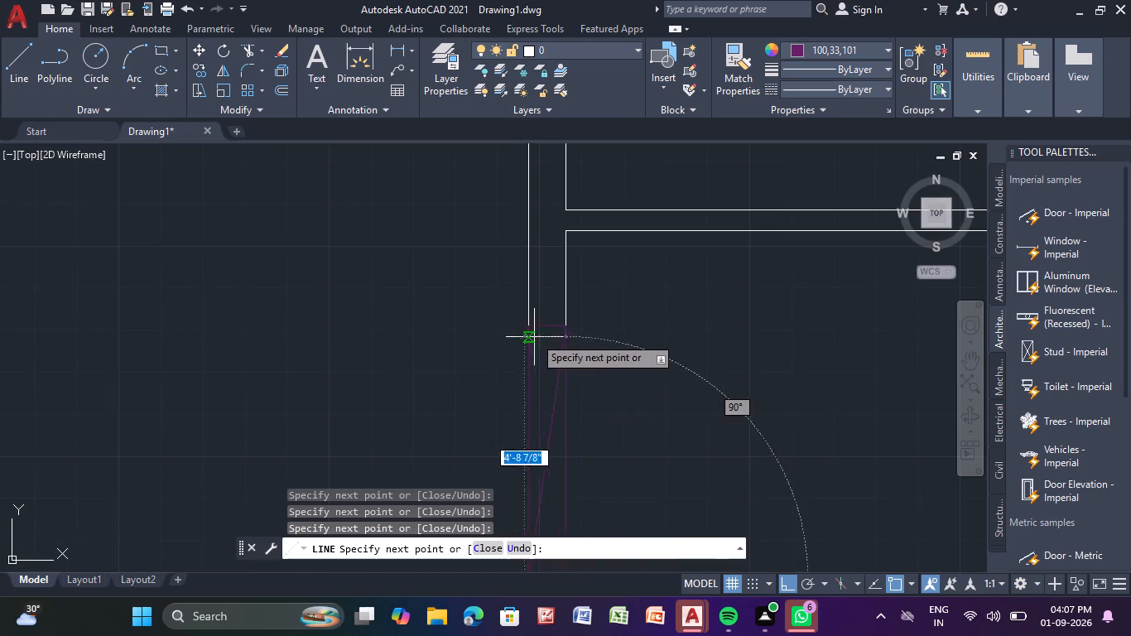
{"action": "scroll", "coordinate": [535, 332], "scroll_direction": "up", "scroll_amount": 3}
{"action": "left_click", "coordinate": [497, 307]}
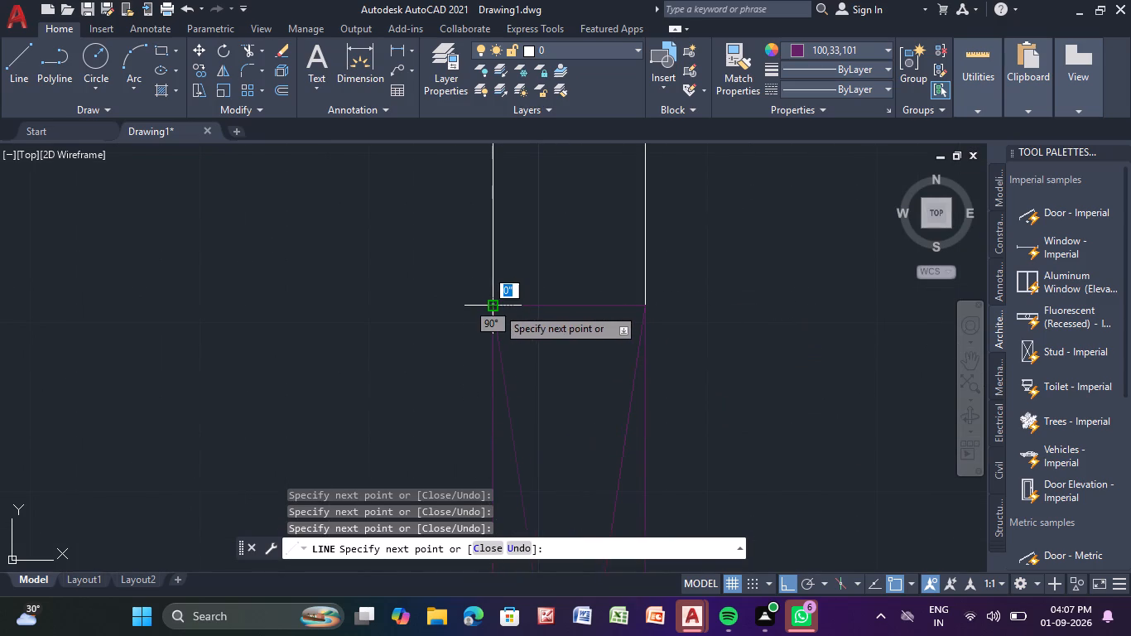
{"action": "key", "text": "Escape"}
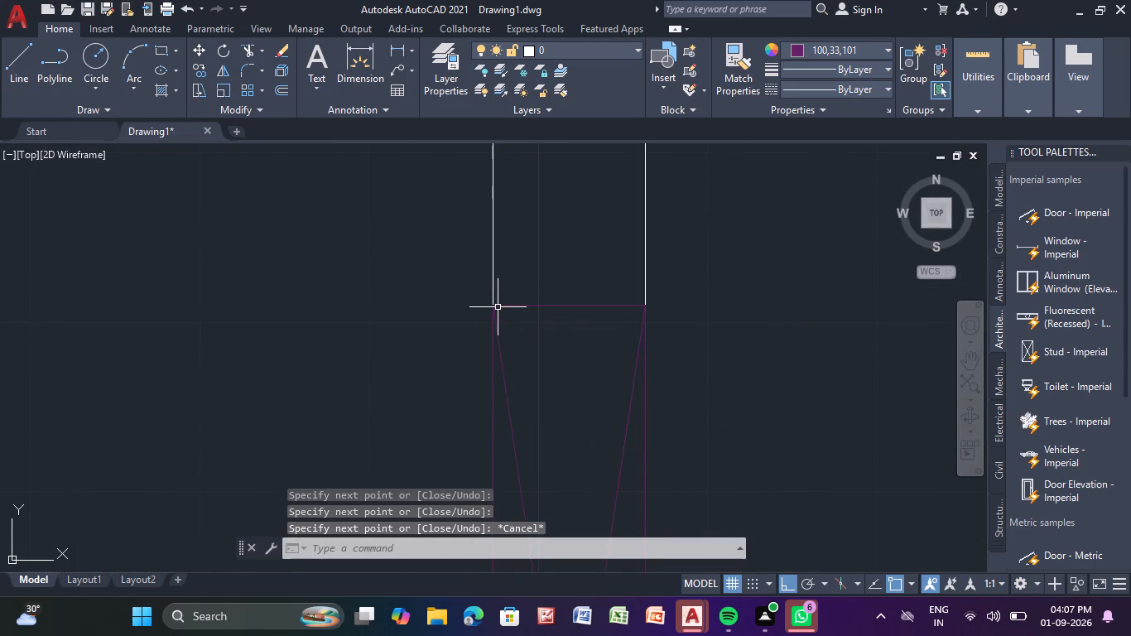
Scale down the oversized door block northwest of the plan freehand, using a base point on its leaf.
{"action": "scroll", "coordinate": [545, 322], "scroll_direction": "down", "scroll_amount": 6}
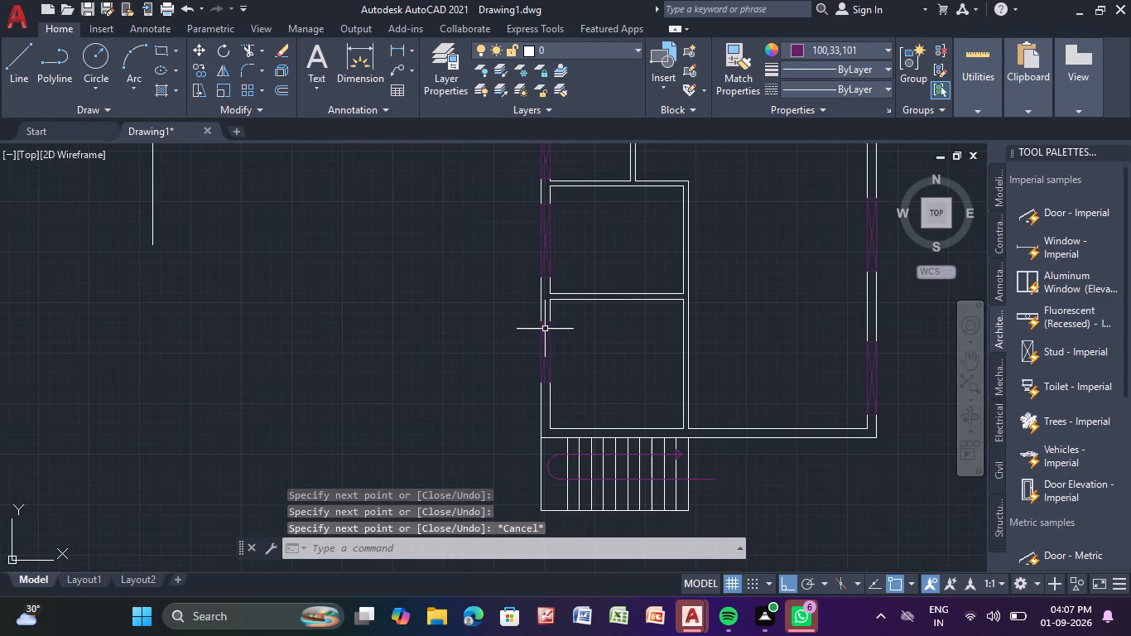
{"action": "scroll", "coordinate": [471, 320], "scroll_direction": "down", "scroll_amount": 1}
{"action": "middle_click_drag", "start_coordinate": [386, 302], "coordinate": [496, 512]}
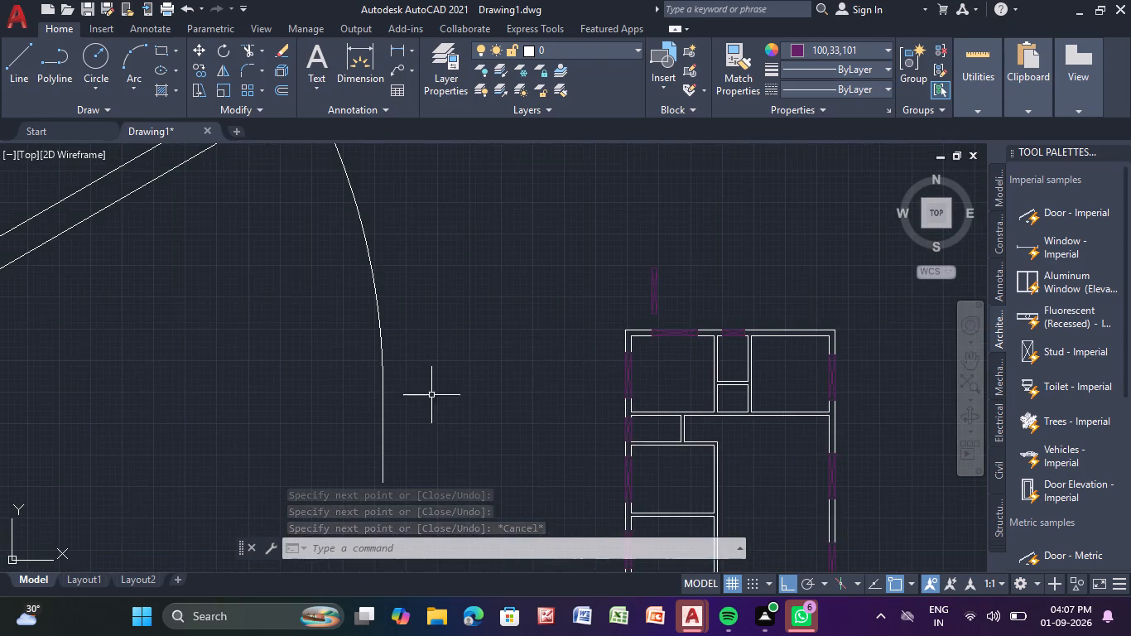
{"action": "scroll", "coordinate": [430, 389], "scroll_direction": "down", "scroll_amount": 1}
{"action": "left_click", "coordinate": [393, 315]}
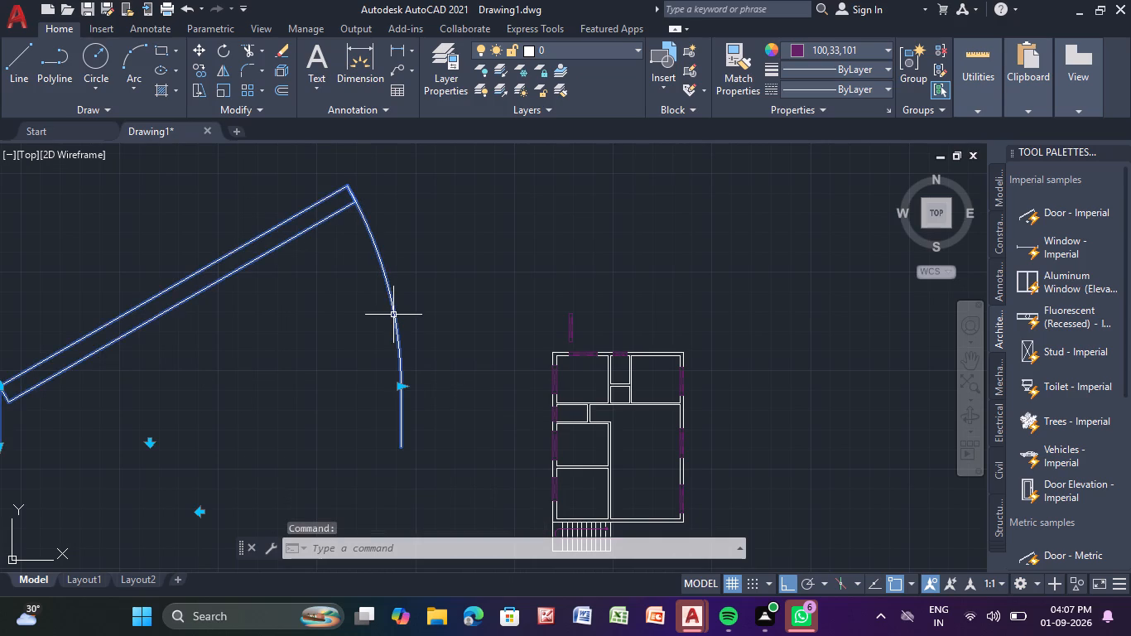
{"action": "middle_click_drag", "start_coordinate": [221, 378], "coordinate": [325, 324]}
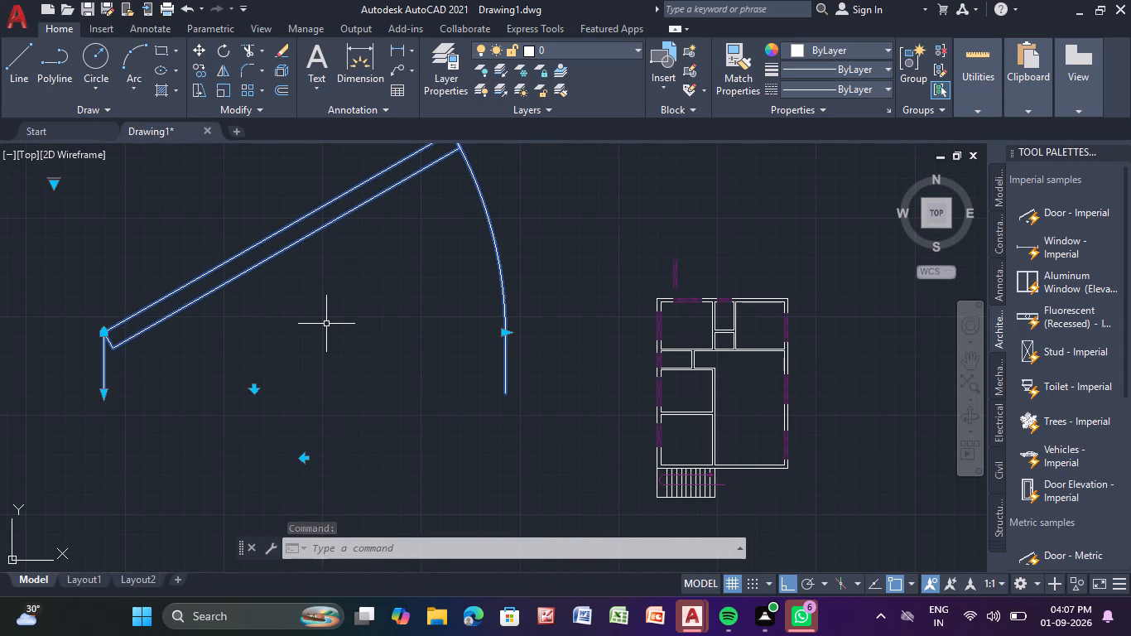
{"action": "type", "text": "sc"}
{"action": "key", "text": "Return"}
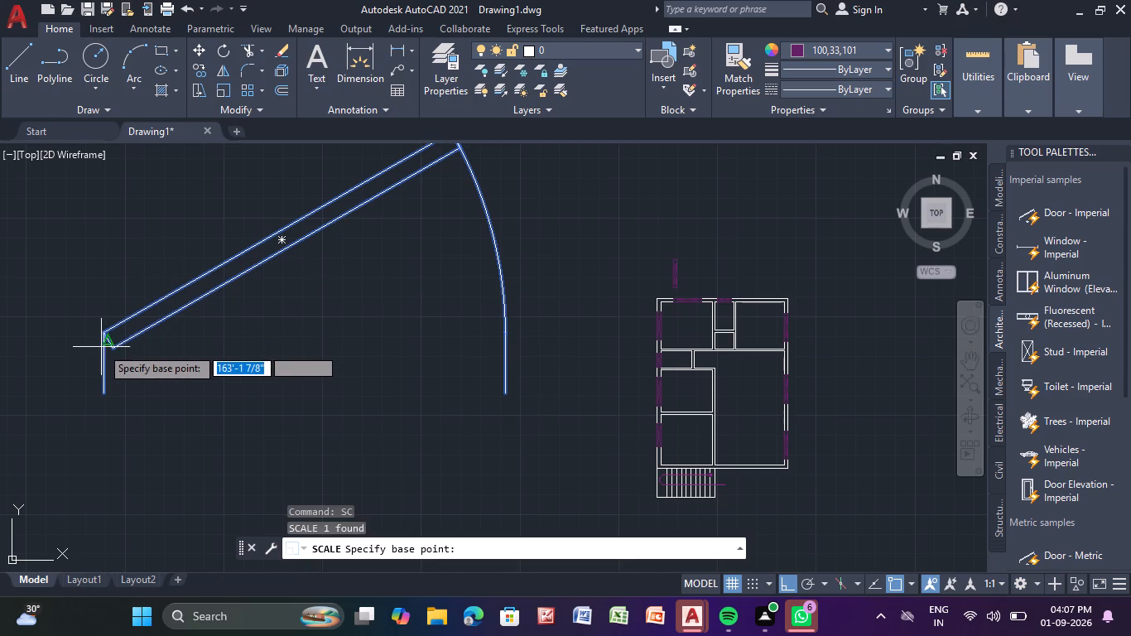
{"action": "left_click", "coordinate": [279, 234]}
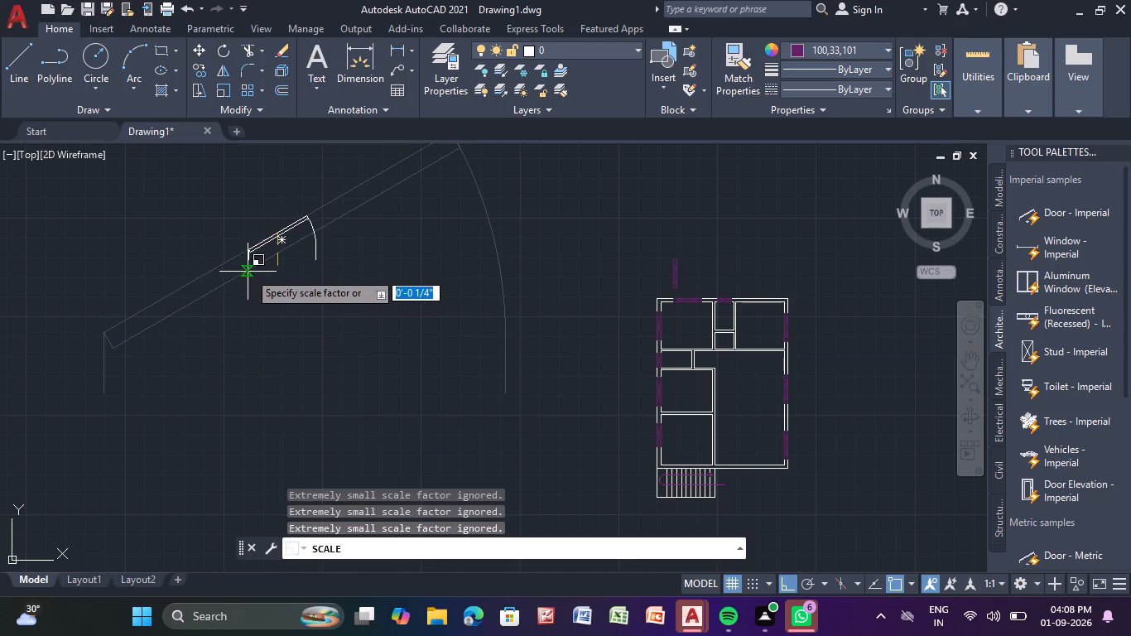
{"action": "left_click", "coordinate": [259, 263]}
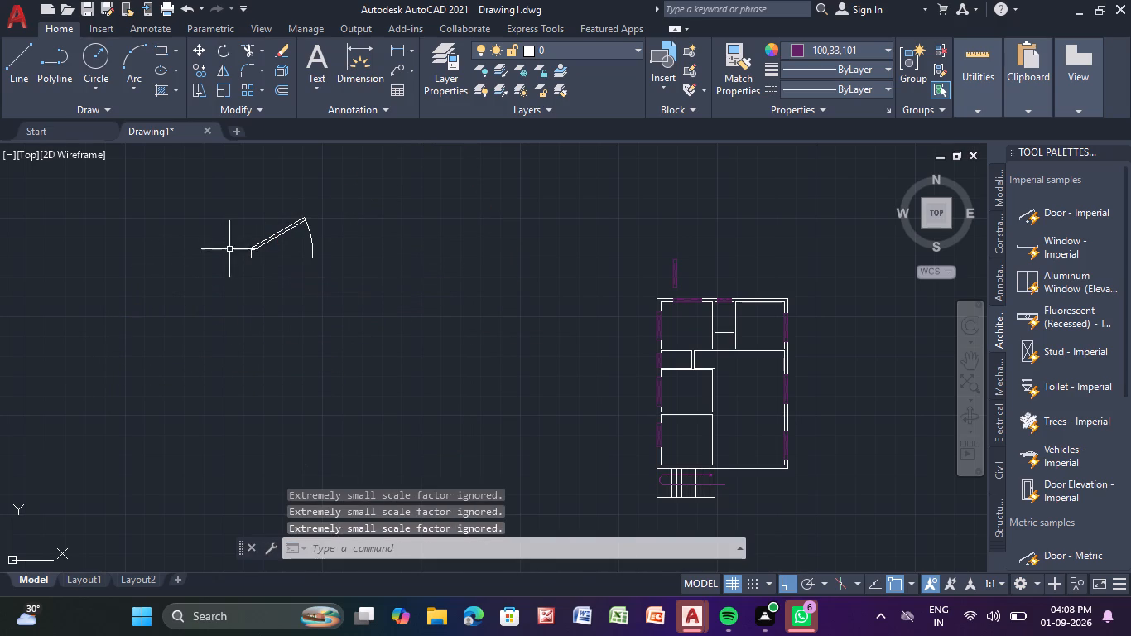
Shorten the scaled door block's opening width by moving its width grip toward the hinge side.
{"action": "left_click", "coordinate": [286, 229]}
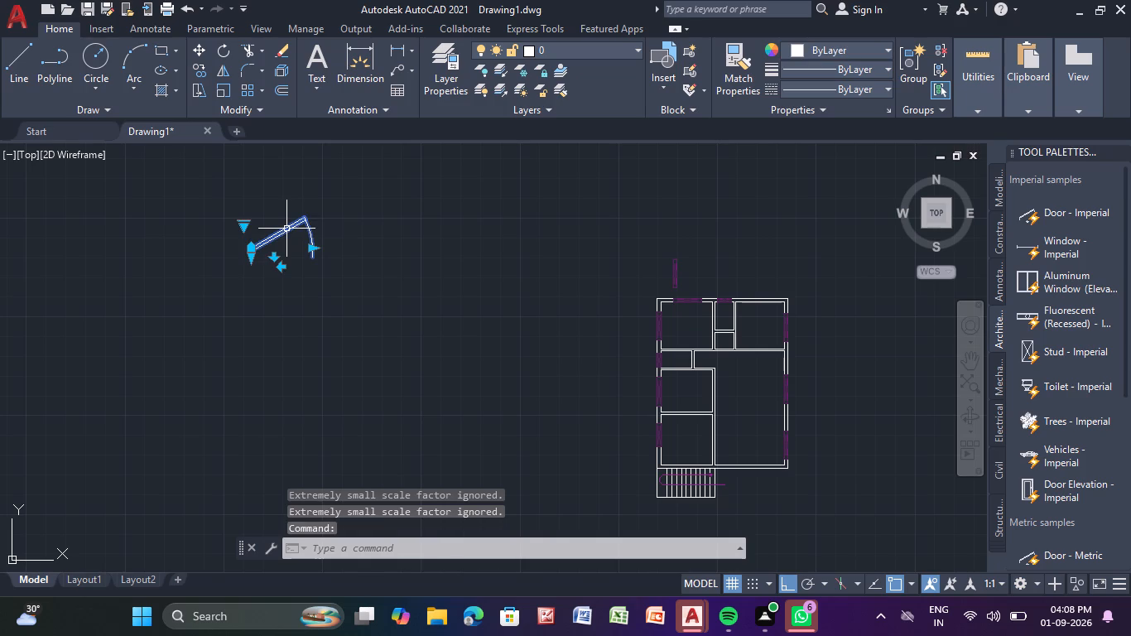
{"action": "left_click", "coordinate": [269, 255]}
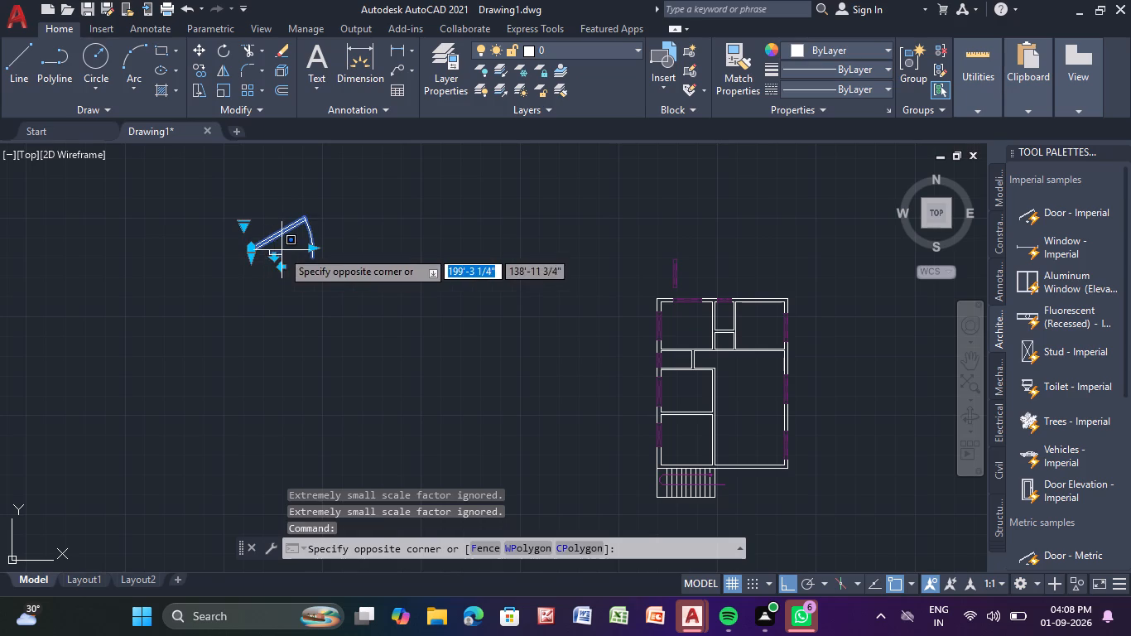
{"action": "left_click", "coordinate": [287, 249]}
{"action": "left_click", "coordinate": [315, 251]}
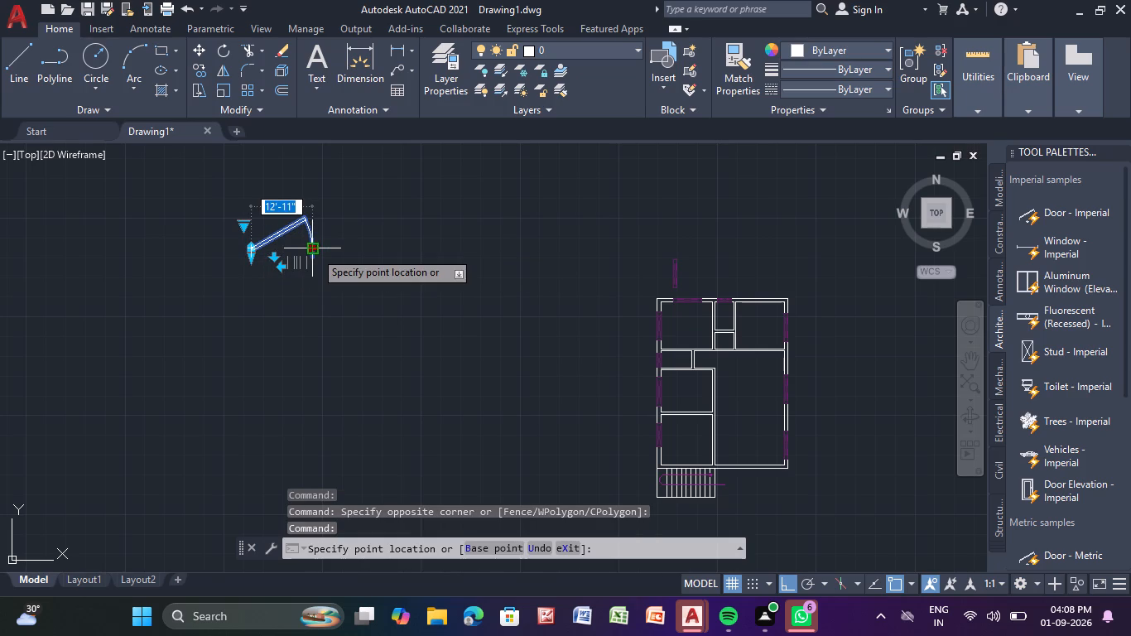
{"action": "left_click", "coordinate": [253, 281]}
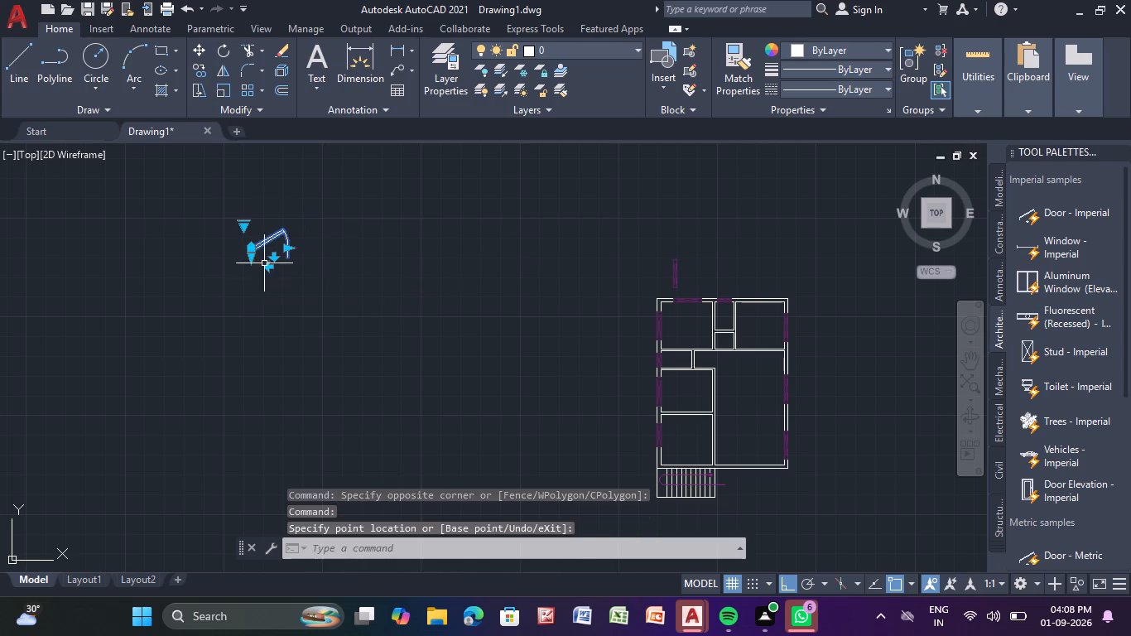
Copy the door block by its hinge corner into the northwest room, near its southwest corner, with polar tracking on.
{"action": "scroll", "coordinate": [271, 250], "scroll_direction": "up", "scroll_amount": 3}
{"action": "middle_click_drag", "start_coordinate": [271, 248], "coordinate": [315, 283]}
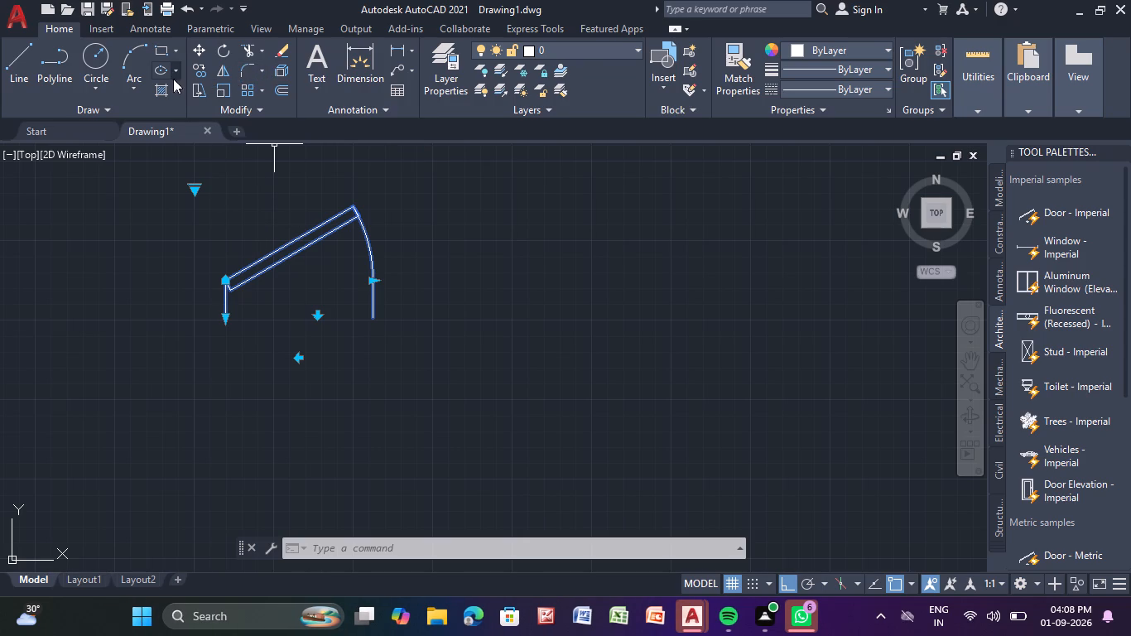
{"action": "left_click", "coordinate": [199, 70]}
{"action": "left_click_drag", "start_coordinate": [197, 68], "coordinate": [199, 84]}
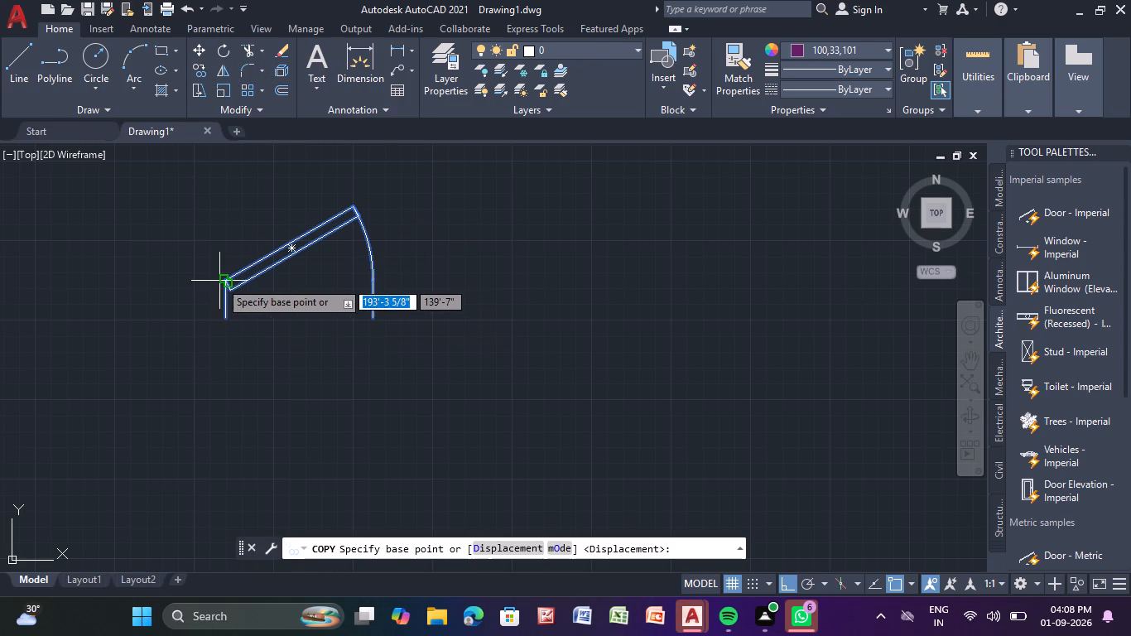
{"action": "left_click", "coordinate": [227, 283]}
{"action": "scroll", "coordinate": [478, 291], "scroll_direction": "down", "scroll_amount": 1}
{"action": "middle_click_drag", "start_coordinate": [478, 291], "coordinate": [58, 306]}
{"action": "scroll", "coordinate": [449, 315], "scroll_direction": "down", "scroll_amount": 1}
{"action": "middle_click_drag", "start_coordinate": [455, 316], "coordinate": [130, 240]}
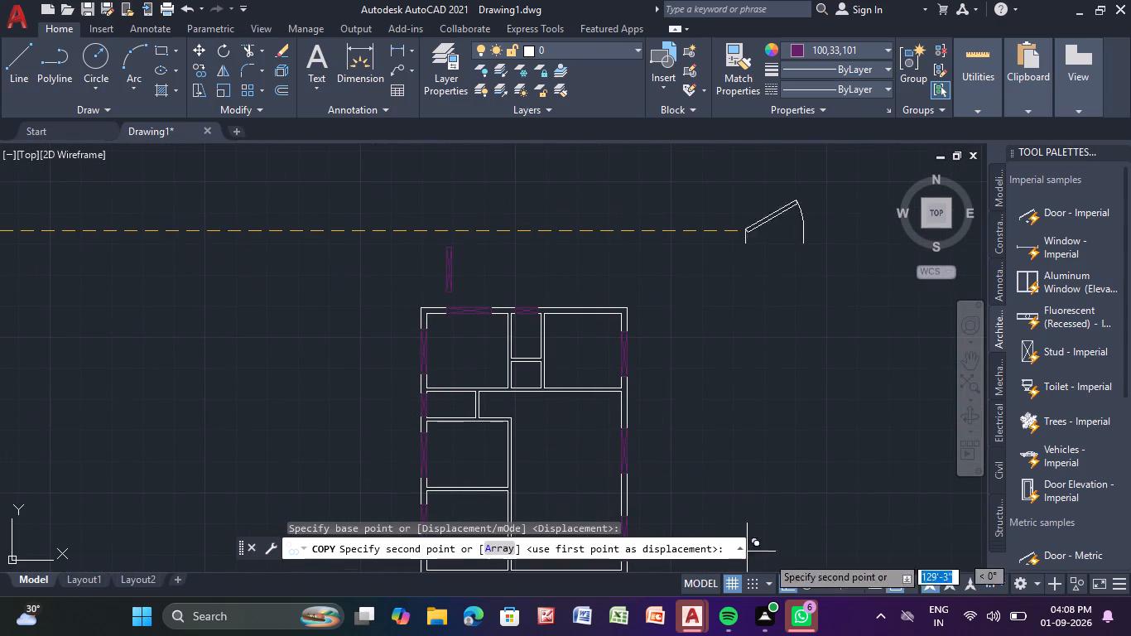
{"action": "left_click", "coordinate": [801, 583]}
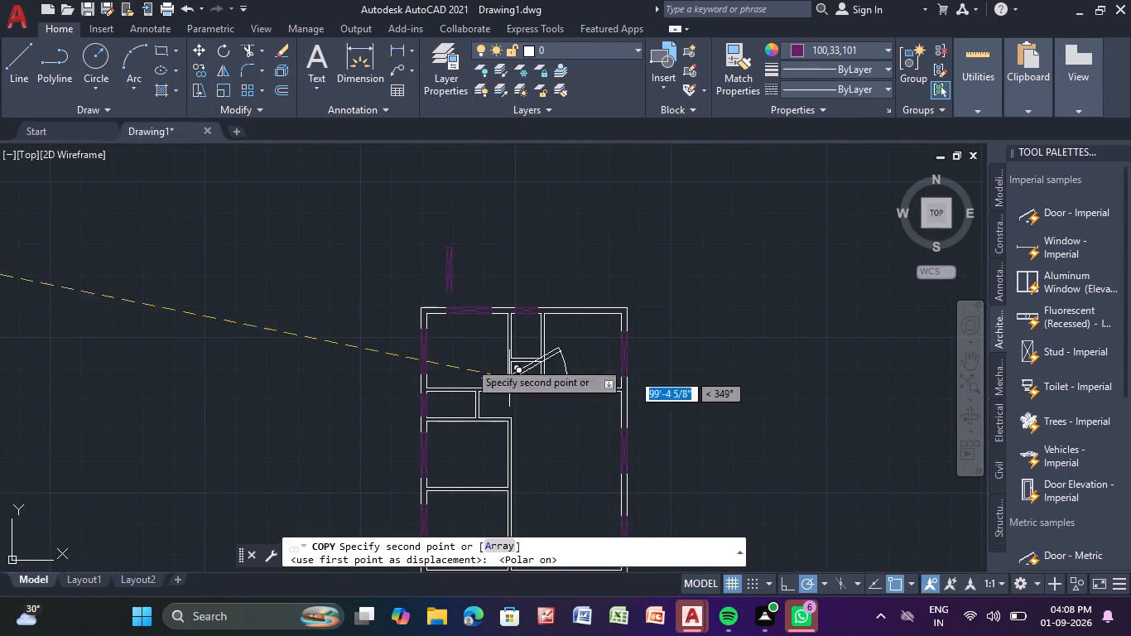
{"action": "scroll", "coordinate": [437, 388], "scroll_direction": "up", "scroll_amount": 2}
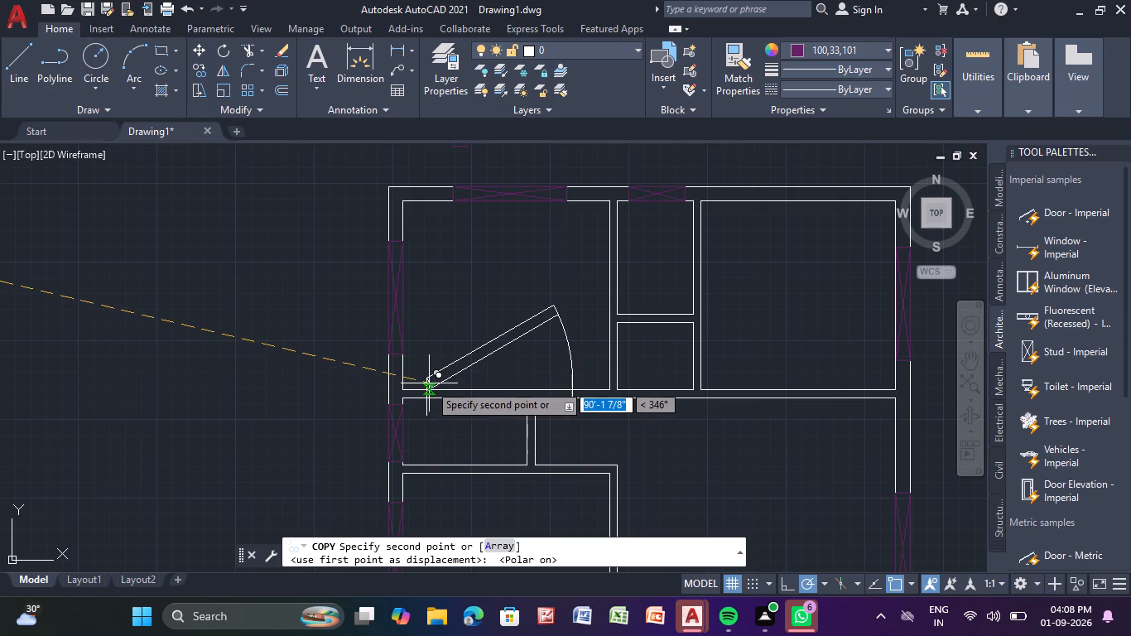
{"action": "middle_click_drag", "start_coordinate": [429, 383], "coordinate": [424, 366]}
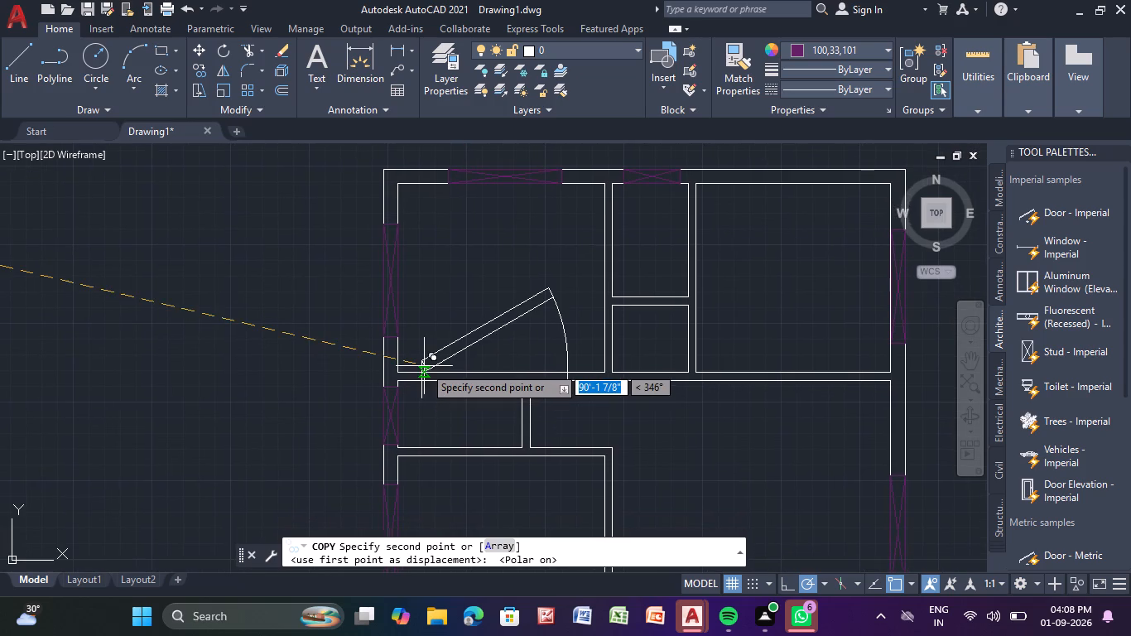
{"action": "scroll", "coordinate": [424, 366], "scroll_direction": "up", "scroll_amount": 2}
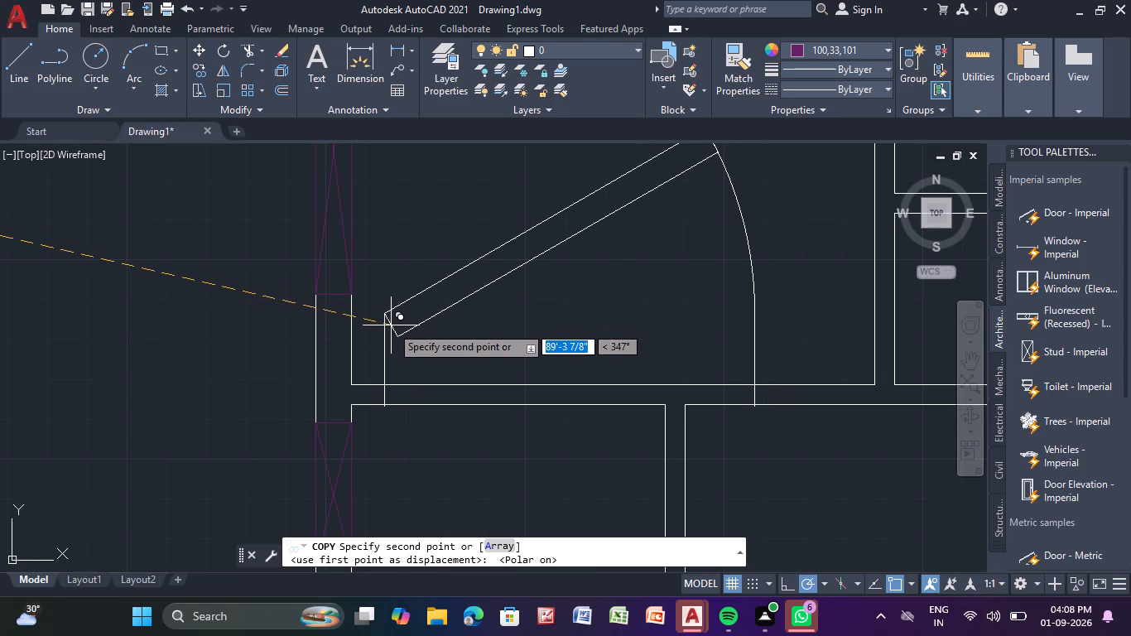
{"action": "left_click", "coordinate": [402, 311]}
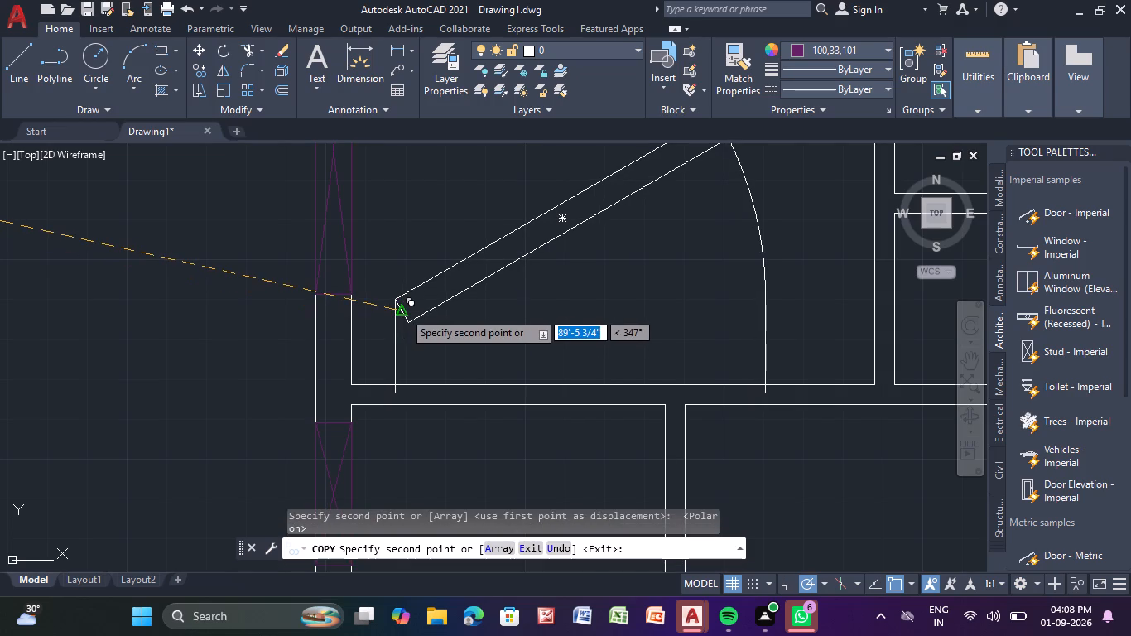
{"action": "key", "text": "Escape"}
{"action": "key", "text": "Escape"}
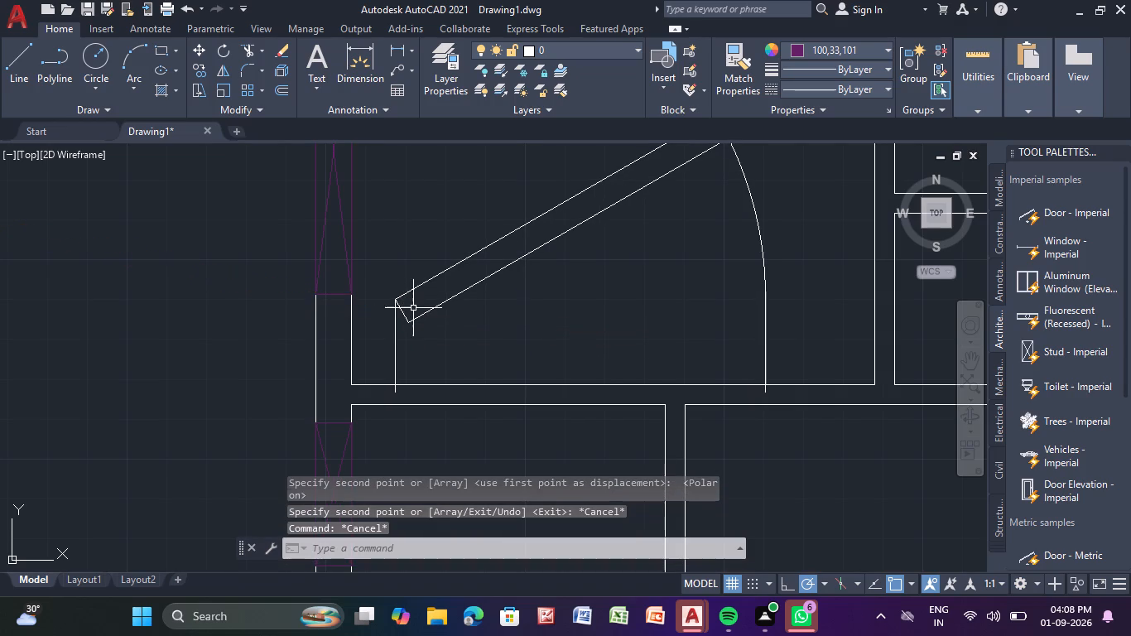
Scale down the copied door in the northwest room freehand, using a base point on its leaf.
{"action": "left_click", "coordinate": [402, 292]}
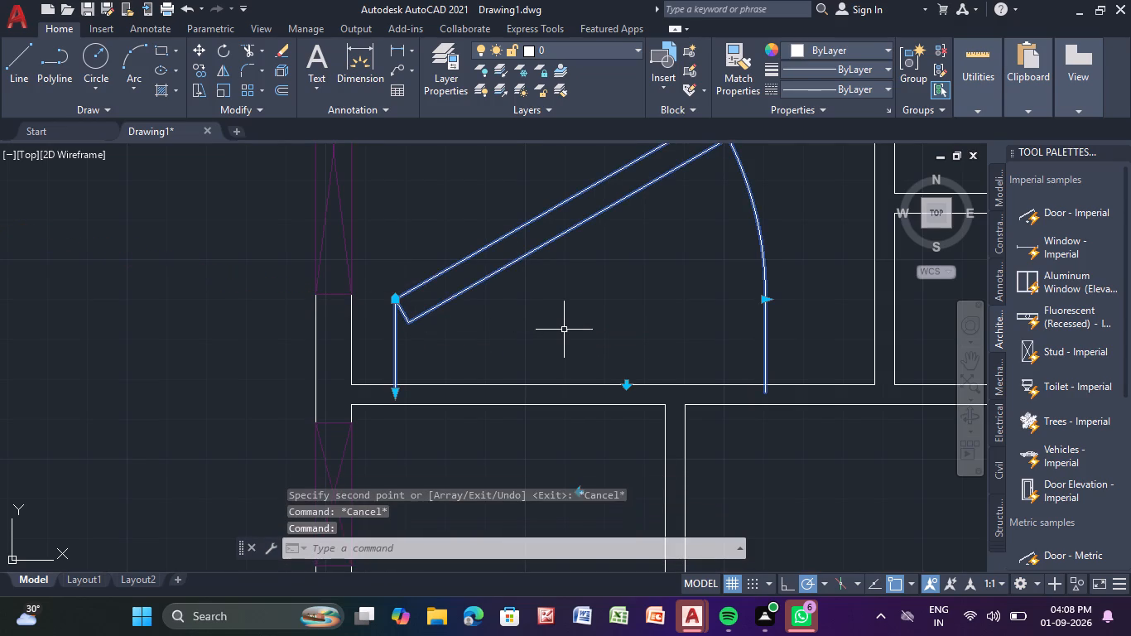
{"action": "type", "text": "sc"}
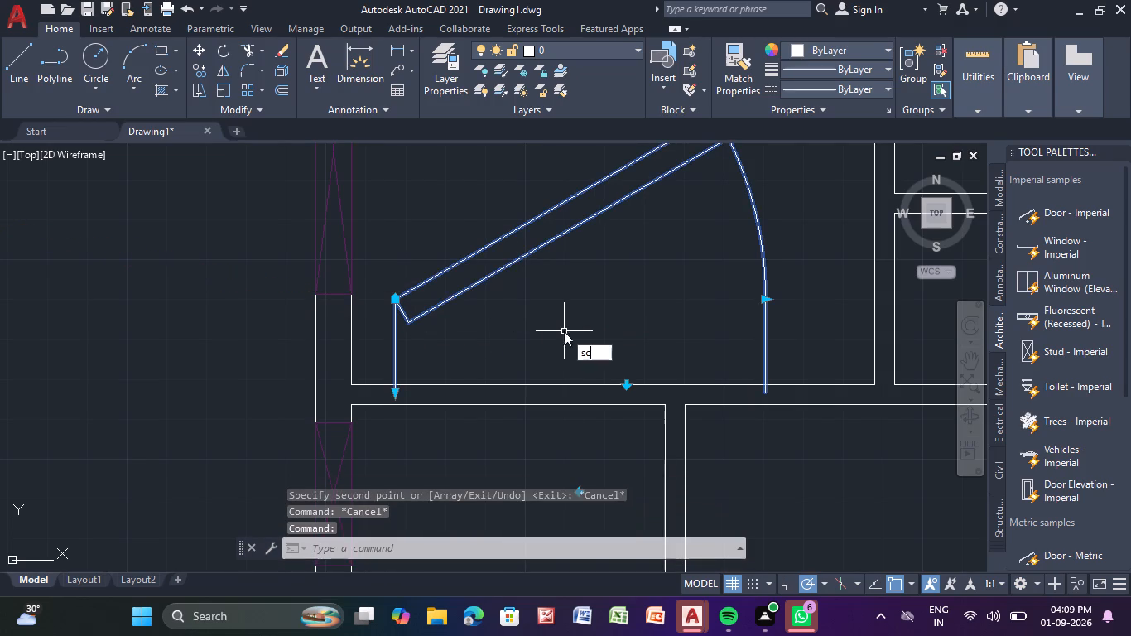
{"action": "key", "text": "Return"}
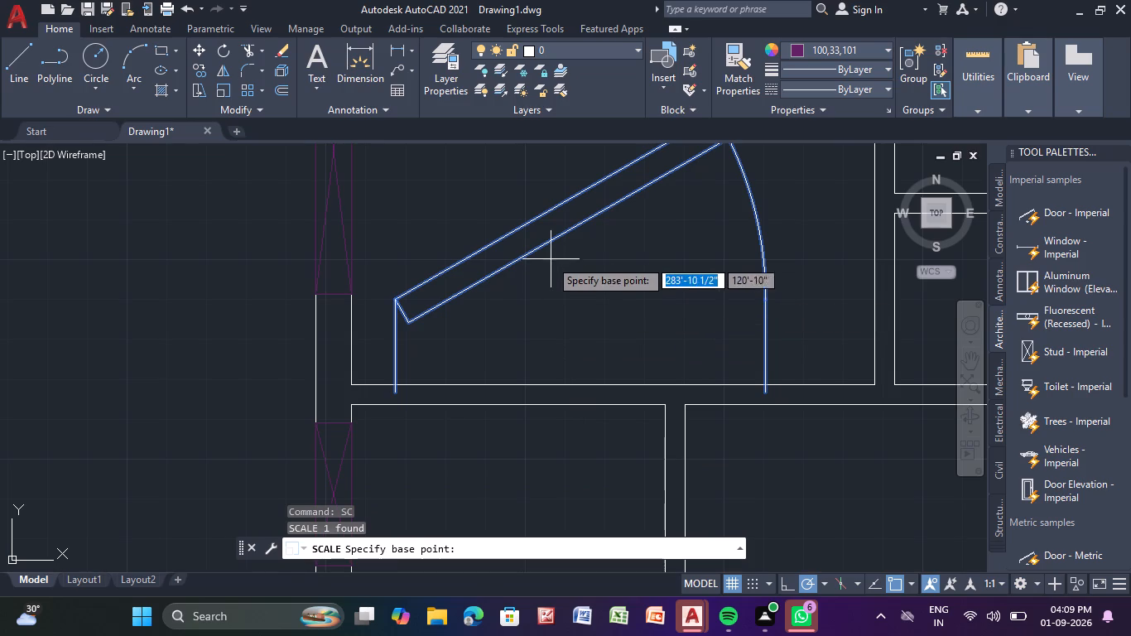
{"action": "left_click", "coordinate": [539, 252]}
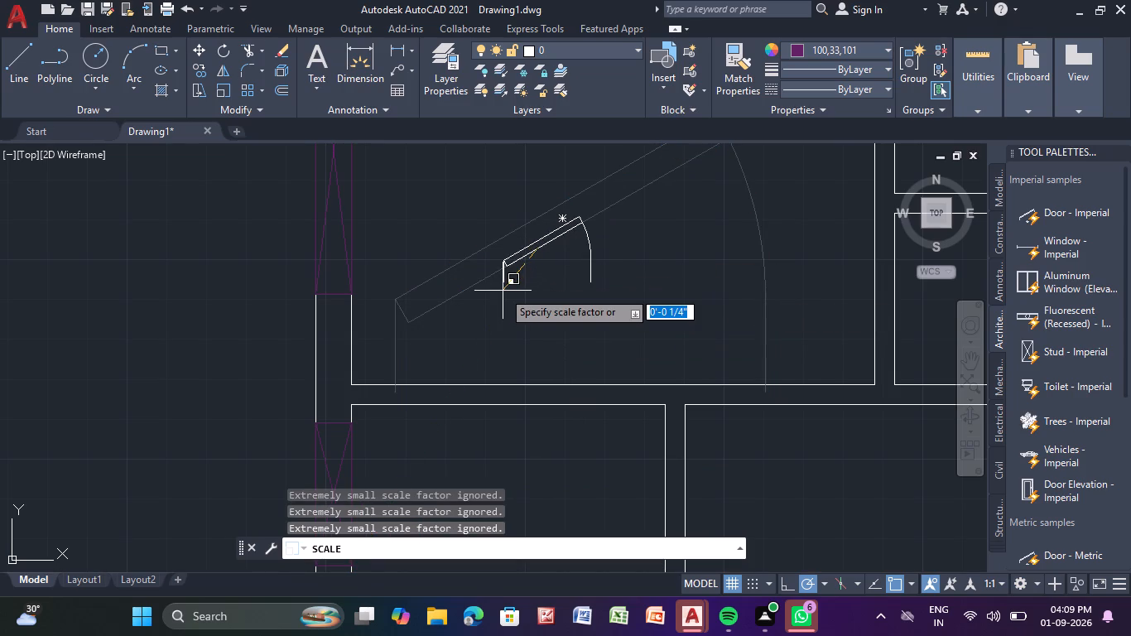
{"action": "left_click", "coordinate": [509, 279]}
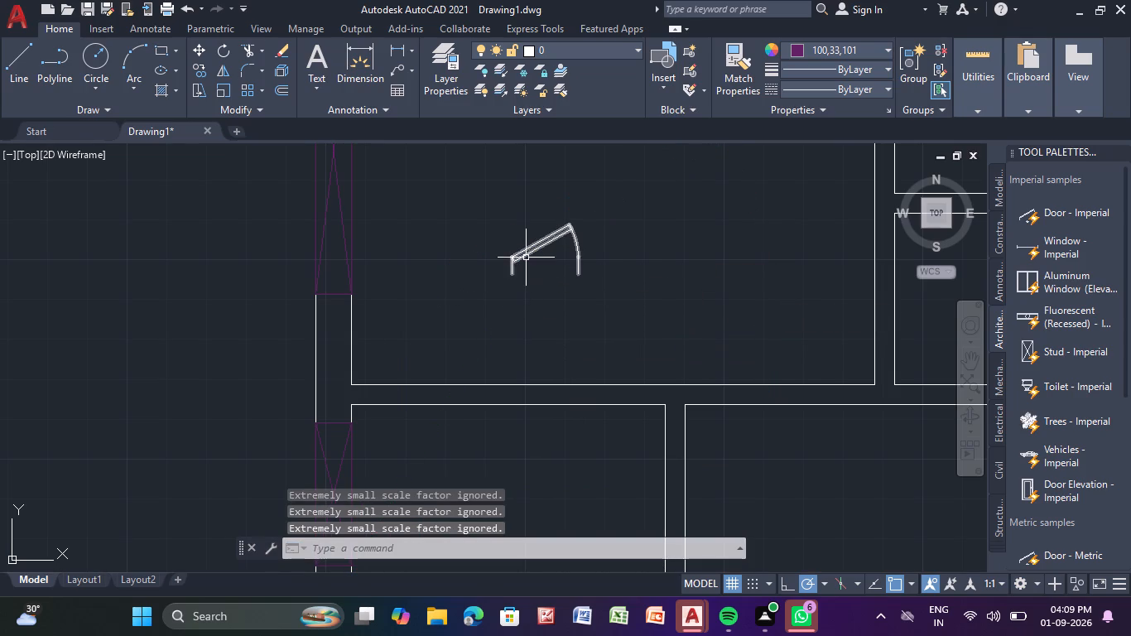
Copy the door block in the northwest room by its hinge point onto the partition south of it, near the west wall.
{"action": "left_click", "coordinate": [526, 256]}
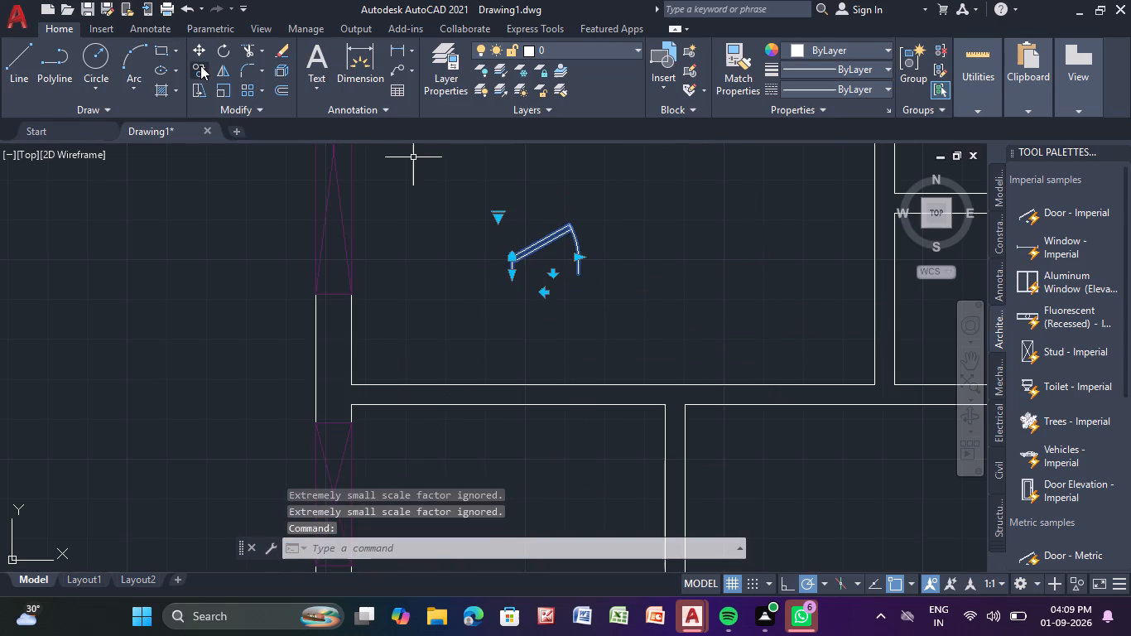
{"action": "left_click", "coordinate": [201, 65]}
{"action": "left_click_drag", "start_coordinate": [201, 65], "coordinate": [215, 90]}
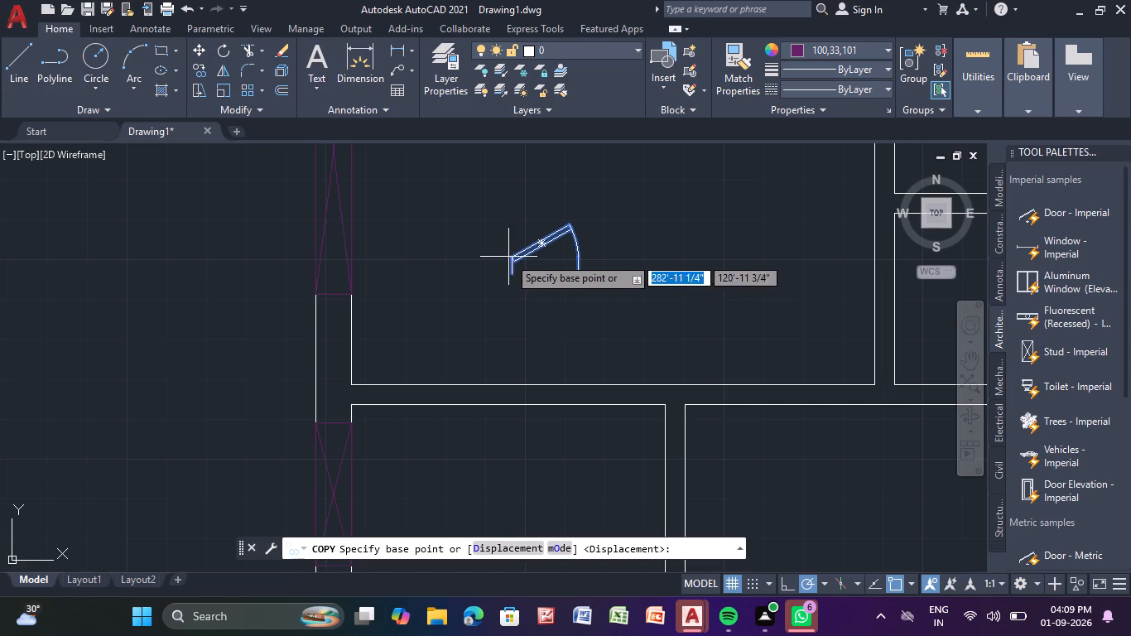
{"action": "left_click", "coordinate": [512, 263]}
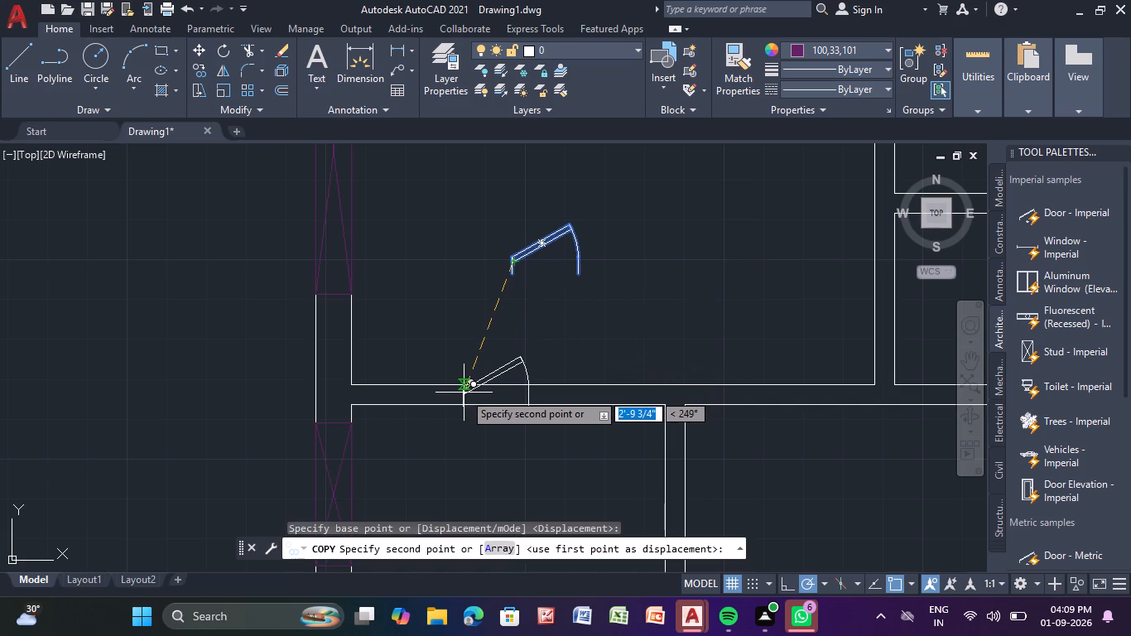
{"action": "middle_click", "coordinate": [464, 393]}
{"action": "scroll", "coordinate": [460, 391], "scroll_direction": "up", "scroll_amount": 2}
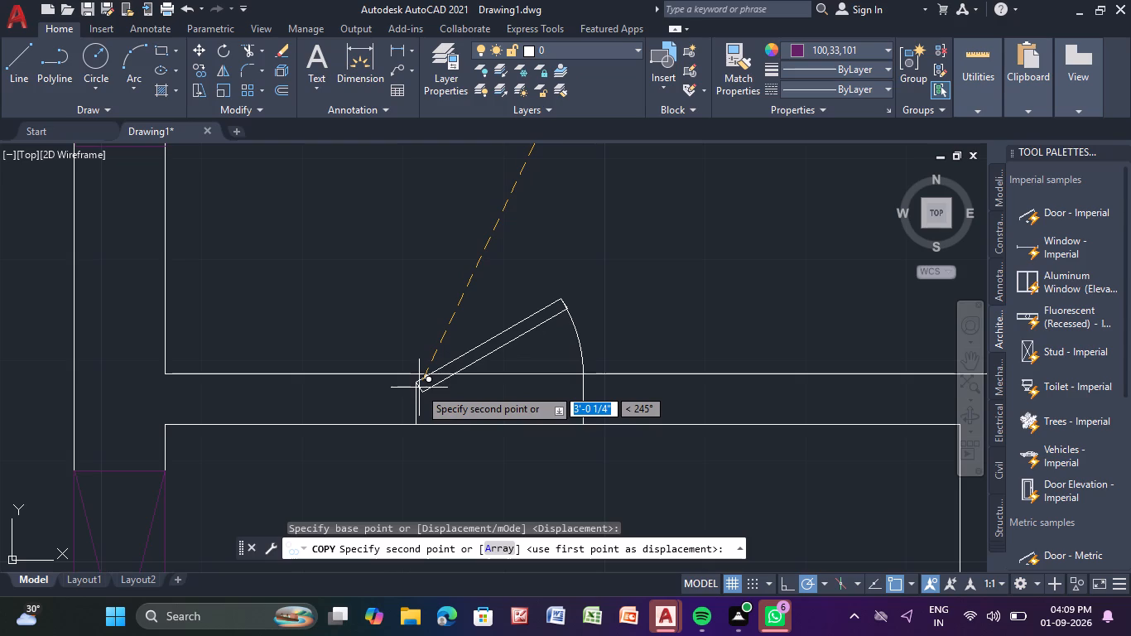
{"action": "left_click", "coordinate": [419, 388]}
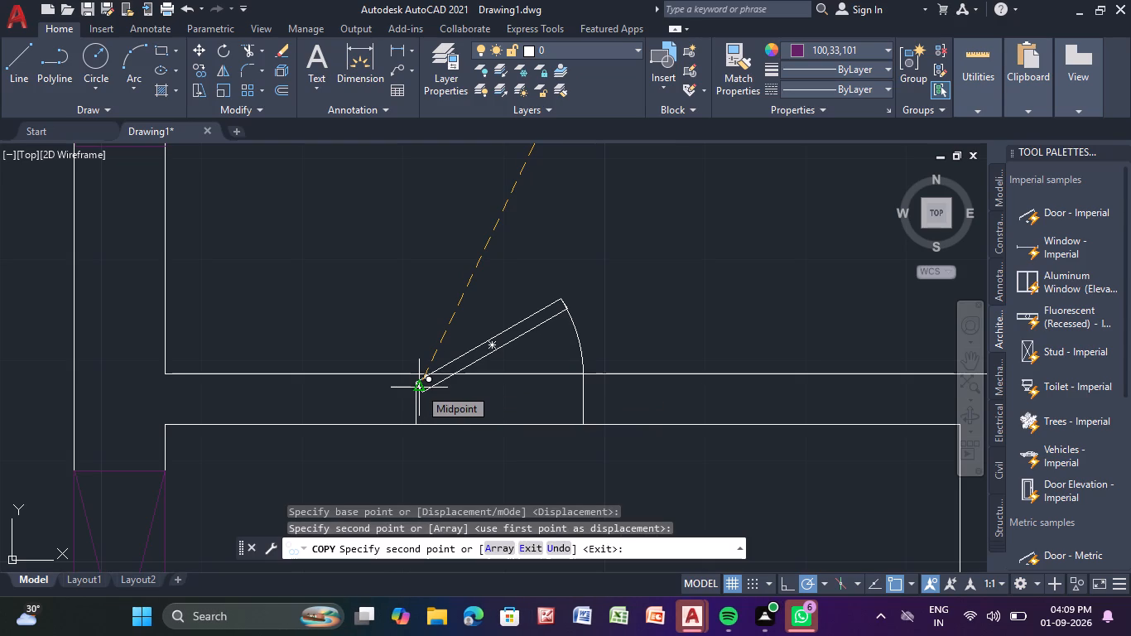
{"action": "key", "text": "Escape"}
{"action": "key", "text": "Escape"}
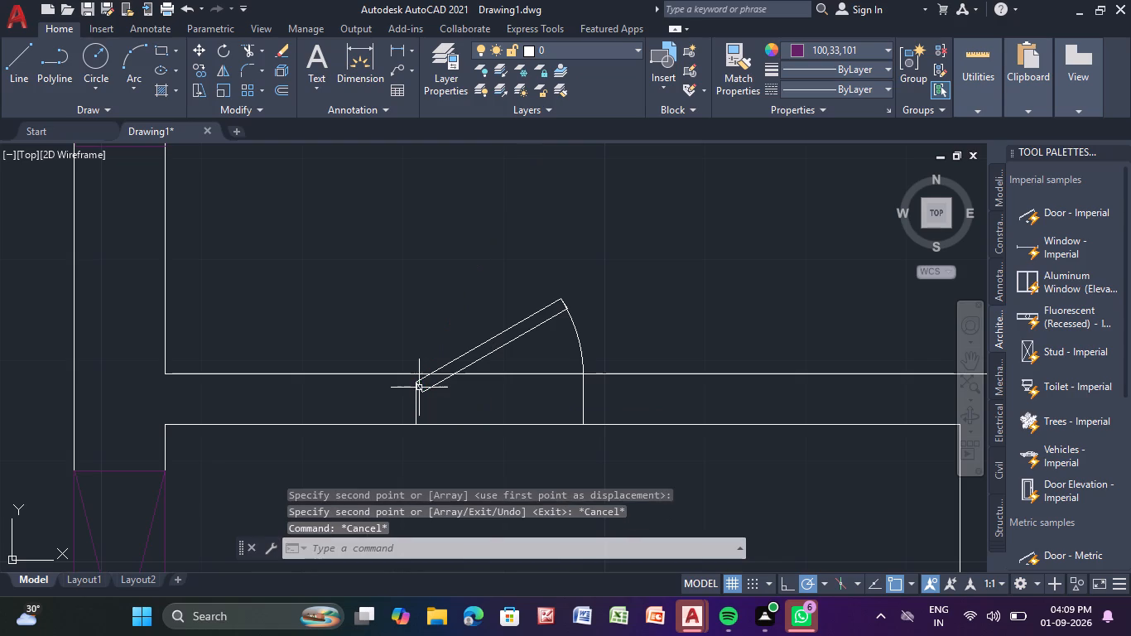
Flip the copied partition door to swing south and hang on its east side.
{"action": "left_click", "coordinate": [561, 303]}
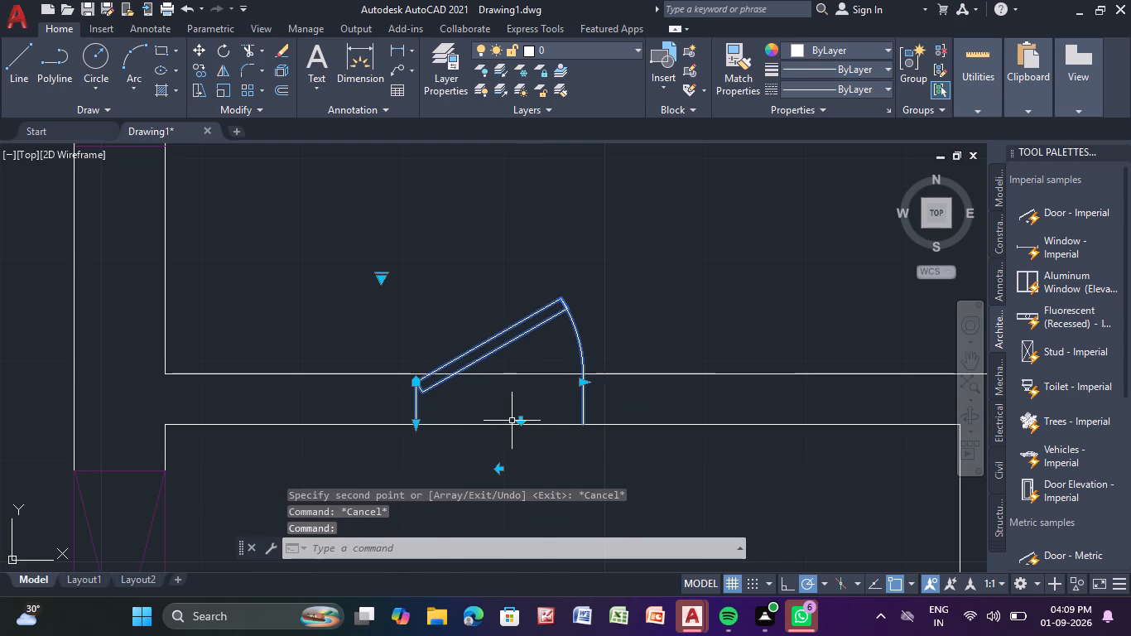
{"action": "left_click", "coordinate": [522, 423]}
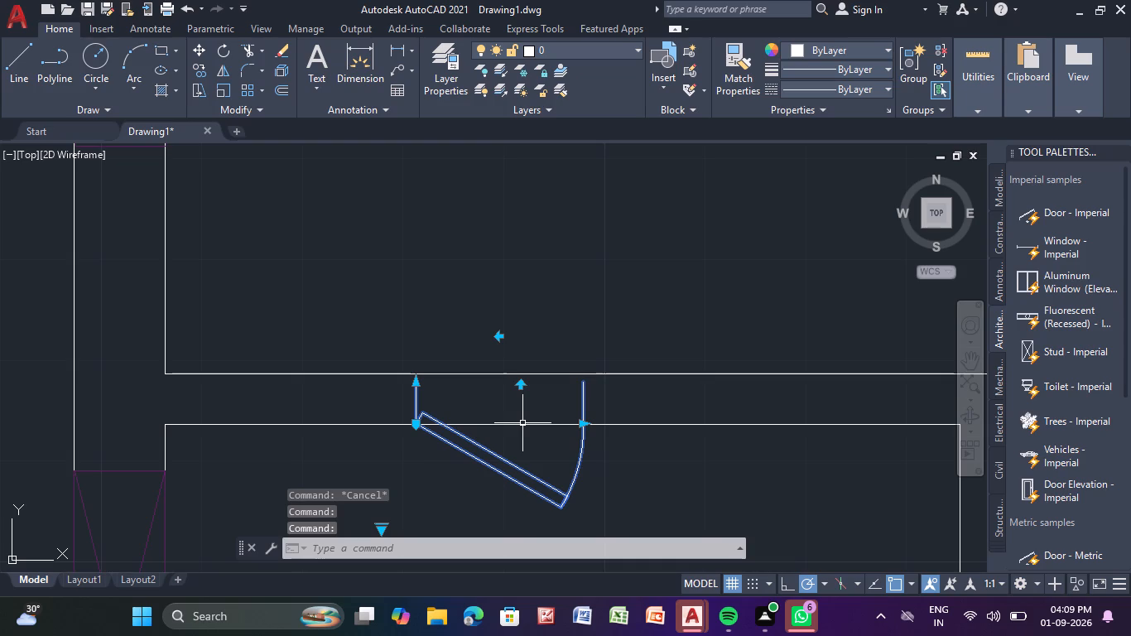
{"action": "left_click", "coordinate": [498, 339]}
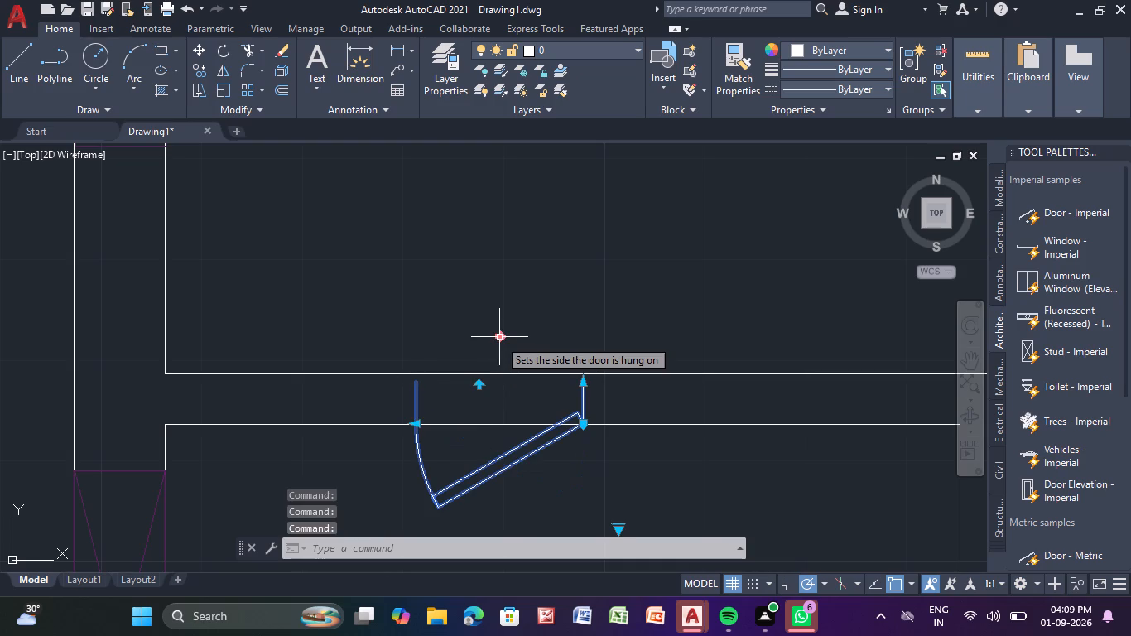
{"action": "key", "text": "Escape"}
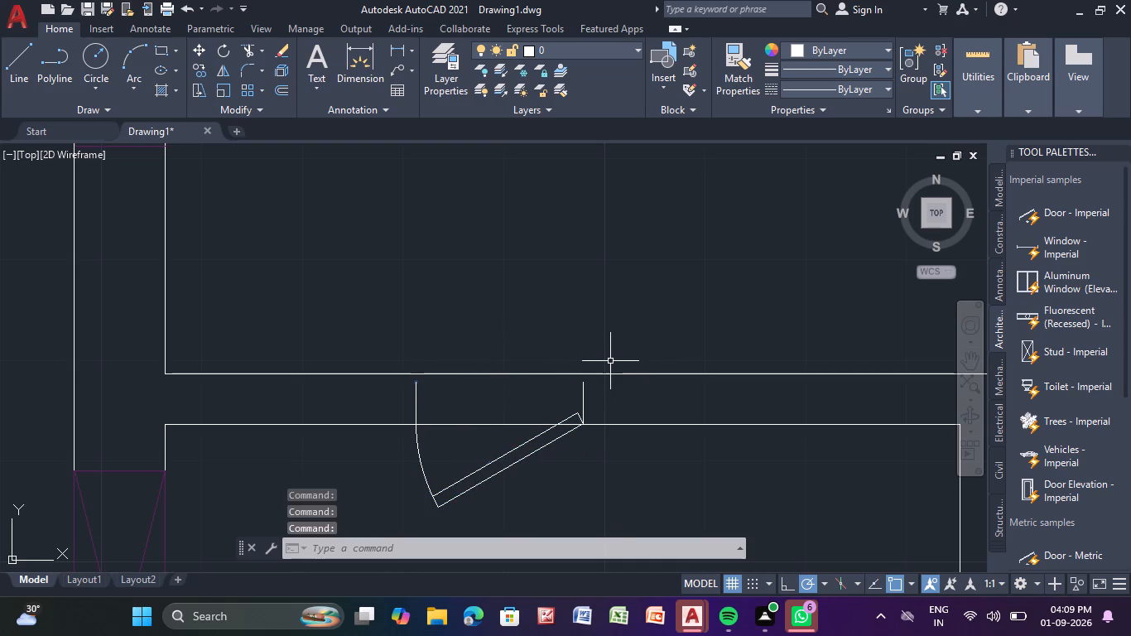
{"action": "key", "text": "Escape"}
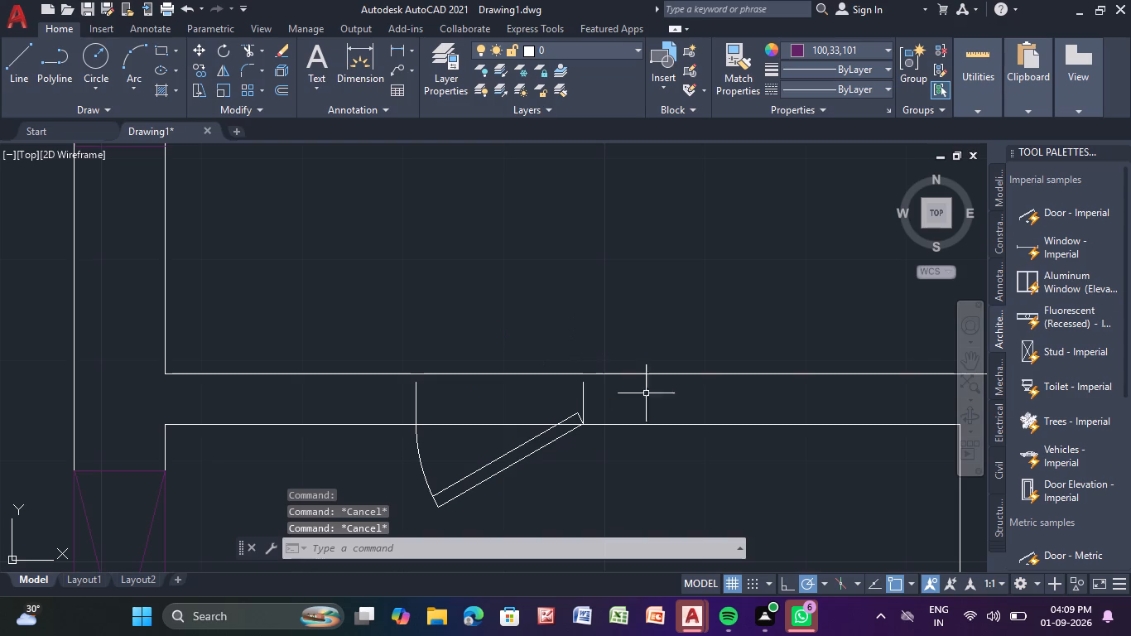
Move the partition door by its leaf midpoint about 1 1/2" at 30°, bringing its jamb ends onto the partition's north line.
{"action": "left_click", "coordinate": [529, 441]}
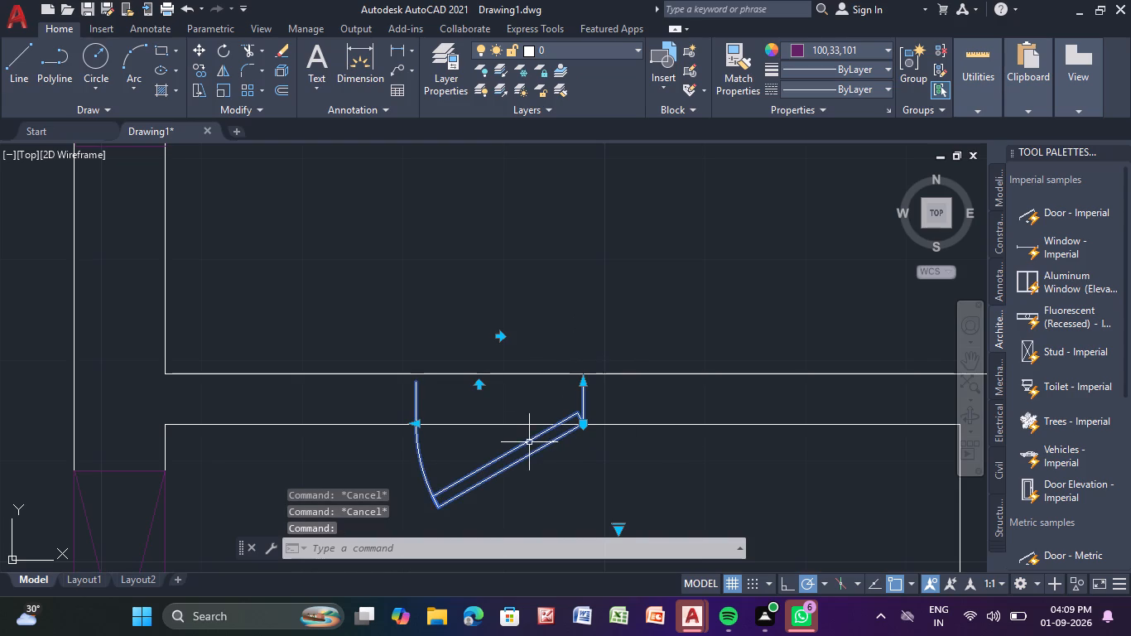
{"action": "left_click", "coordinate": [200, 42]}
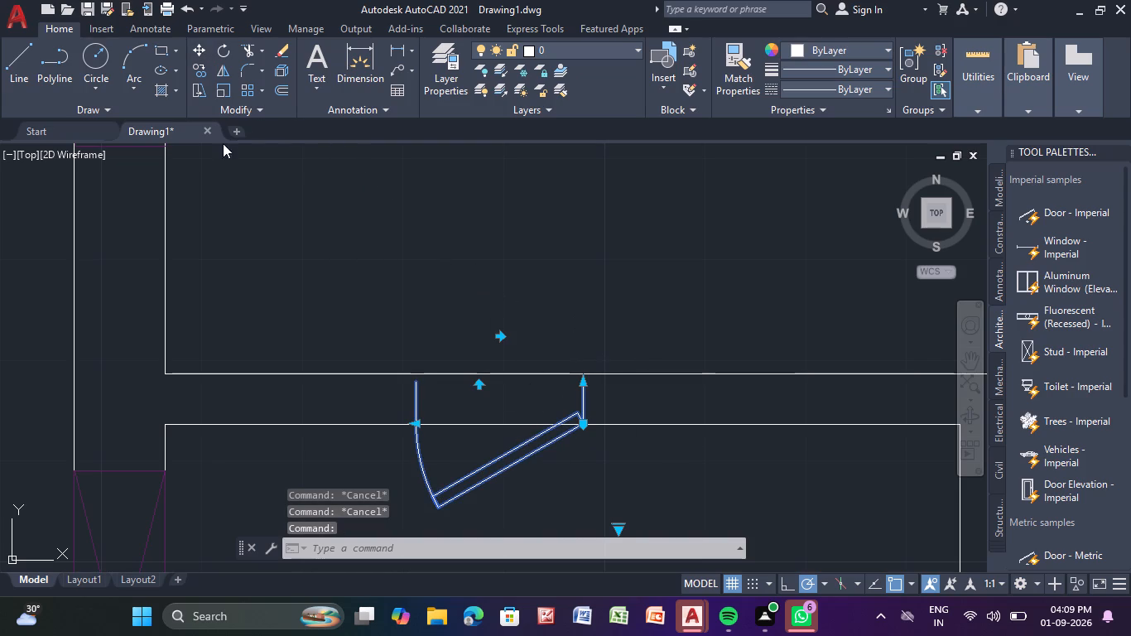
{"action": "left_click", "coordinate": [200, 50]}
{"action": "left_click_drag", "start_coordinate": [200, 50], "coordinate": [200, 60]}
{"action": "left_click", "coordinate": [480, 467]}
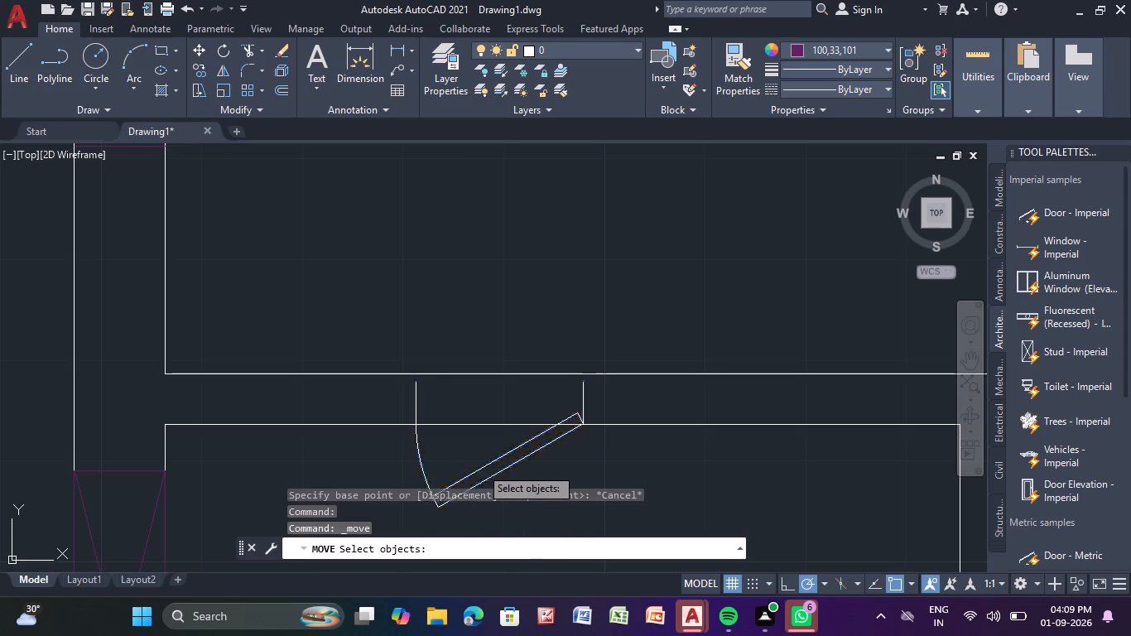
{"action": "key", "text": "Return"}
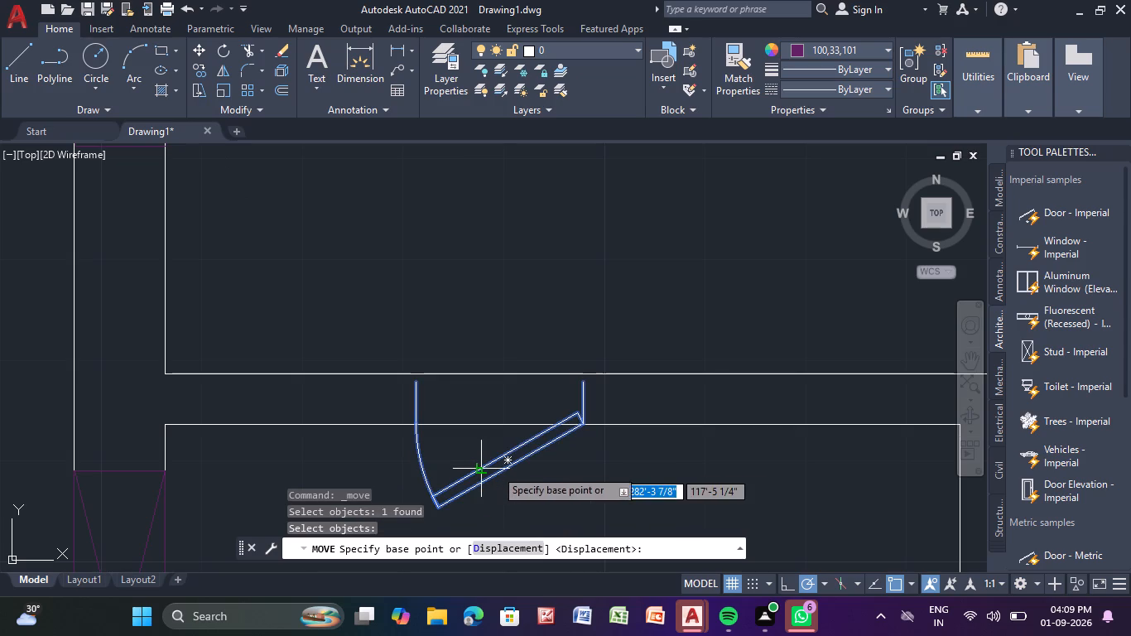
{"action": "left_click", "coordinate": [511, 463]}
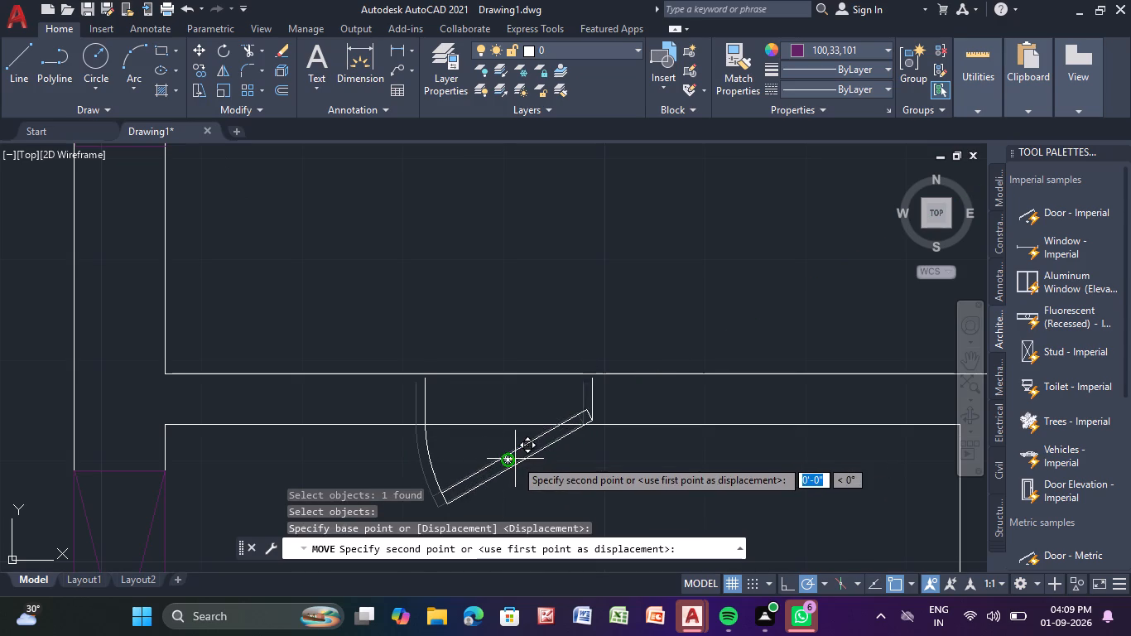
{"action": "scroll", "coordinate": [515, 459], "scroll_direction": "up", "scroll_amount": 3}
{"action": "middle_click_drag", "start_coordinate": [523, 441], "coordinate": [484, 520]}
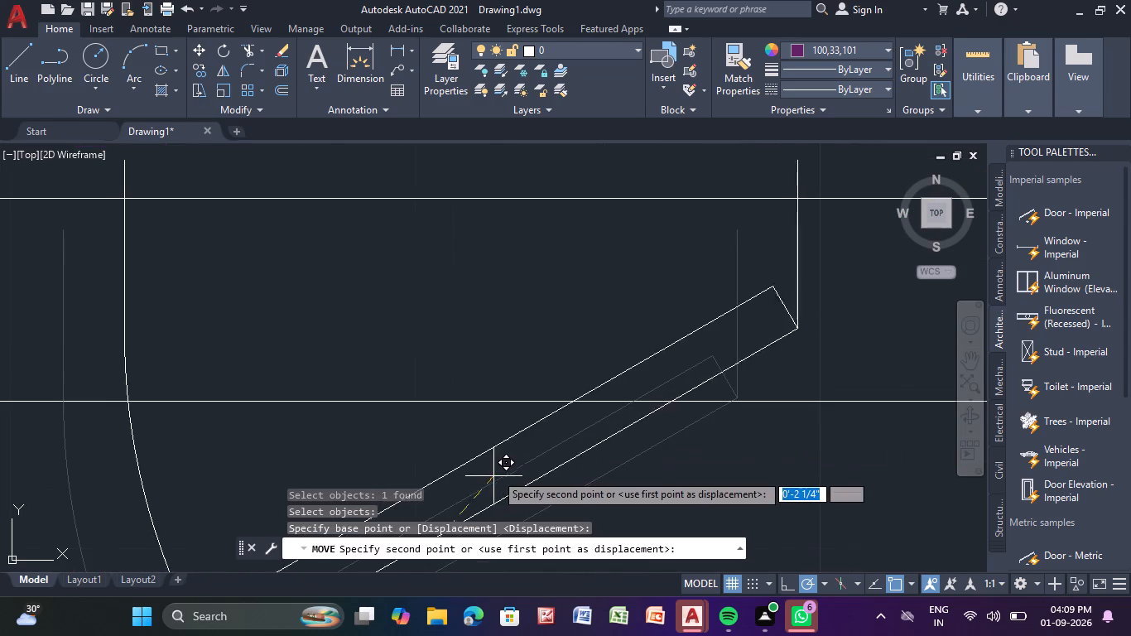
{"action": "left_click", "coordinate": [487, 518]}
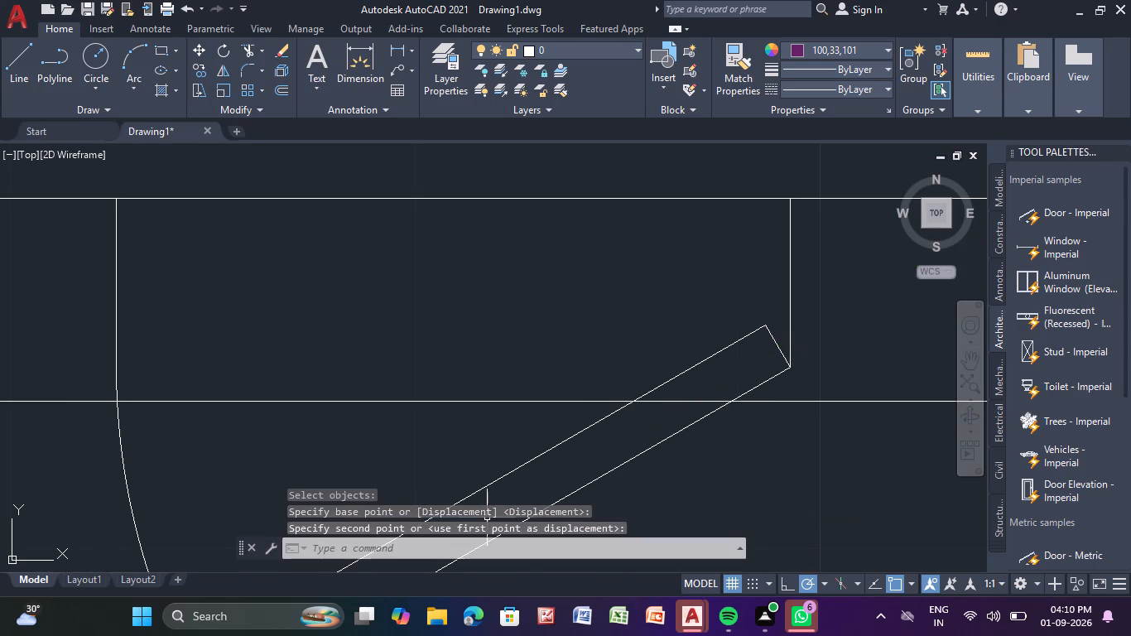
Trim the partition's wall lines across the door opening, including the short piece left inside the door leaf.
{"action": "scroll", "coordinate": [493, 499], "scroll_direction": "down", "scroll_amount": 3}
{"action": "scroll", "coordinate": [597, 477], "scroll_direction": "down", "scroll_amount": 1}
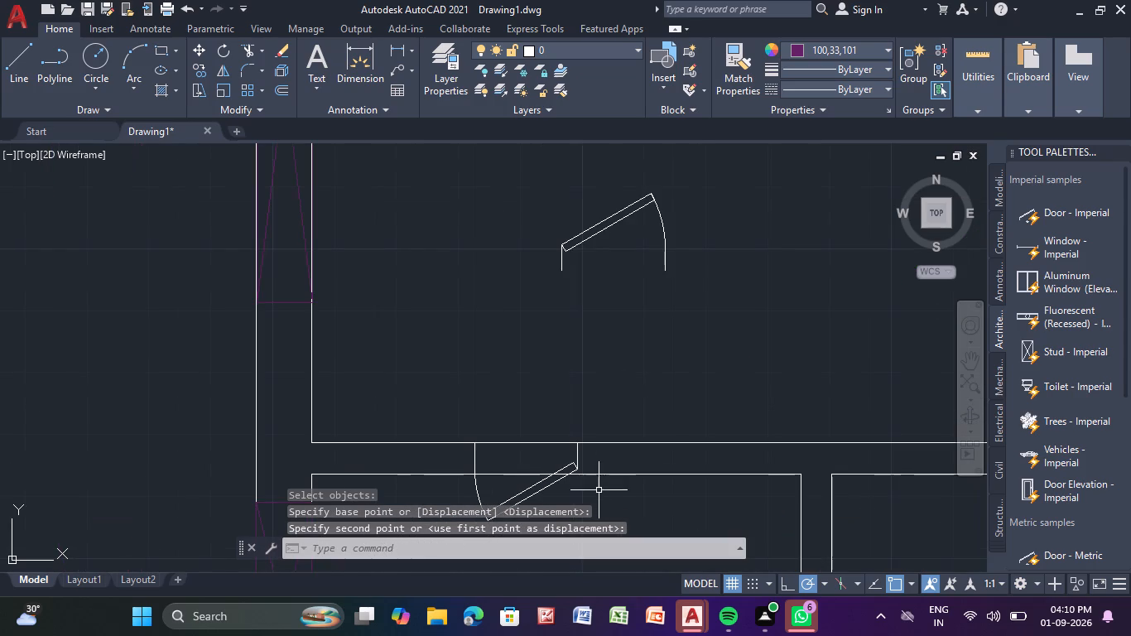
{"action": "middle_click_drag", "start_coordinate": [598, 494], "coordinate": [580, 399]}
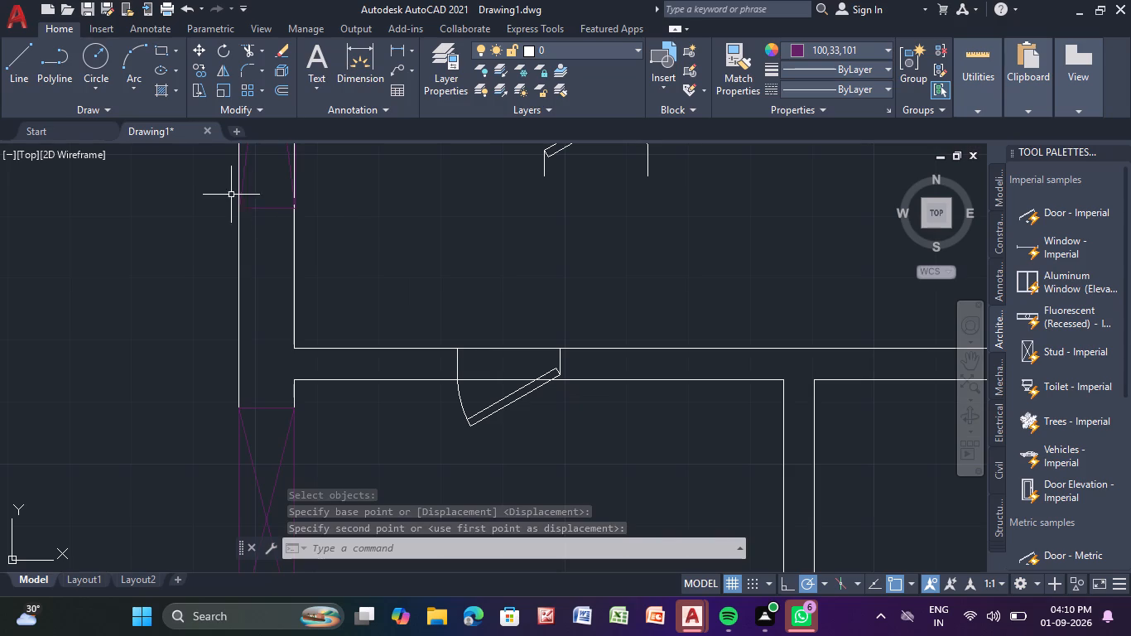
{"action": "left_click", "coordinate": [250, 51]}
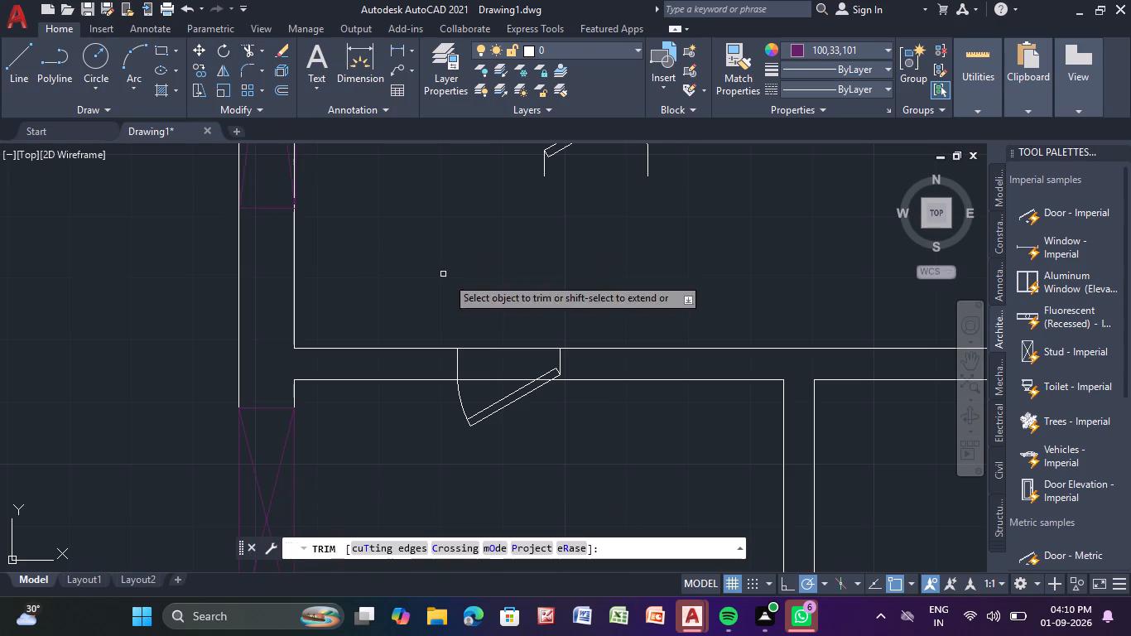
{"action": "left_click_drag", "start_coordinate": [485, 346], "coordinate": [487, 388]}
{"action": "scroll", "coordinate": [559, 392], "scroll_direction": "up", "scroll_amount": 3}
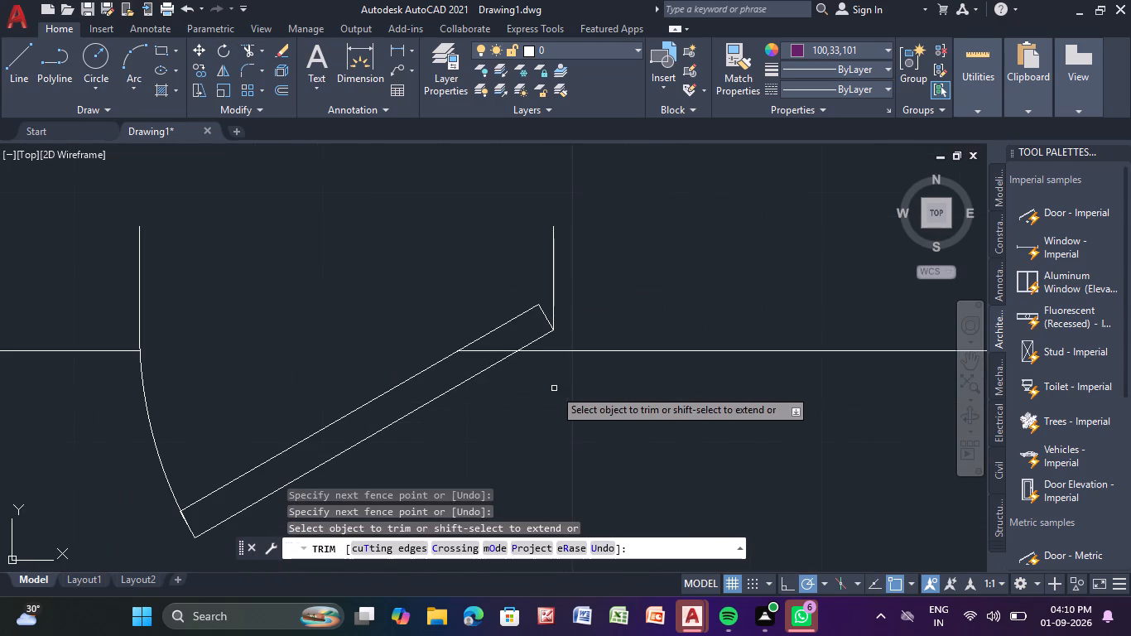
{"action": "middle_click_drag", "start_coordinate": [546, 374], "coordinate": [553, 411]}
{"action": "scroll", "coordinate": [553, 411], "scroll_direction": "down", "scroll_amount": 3}
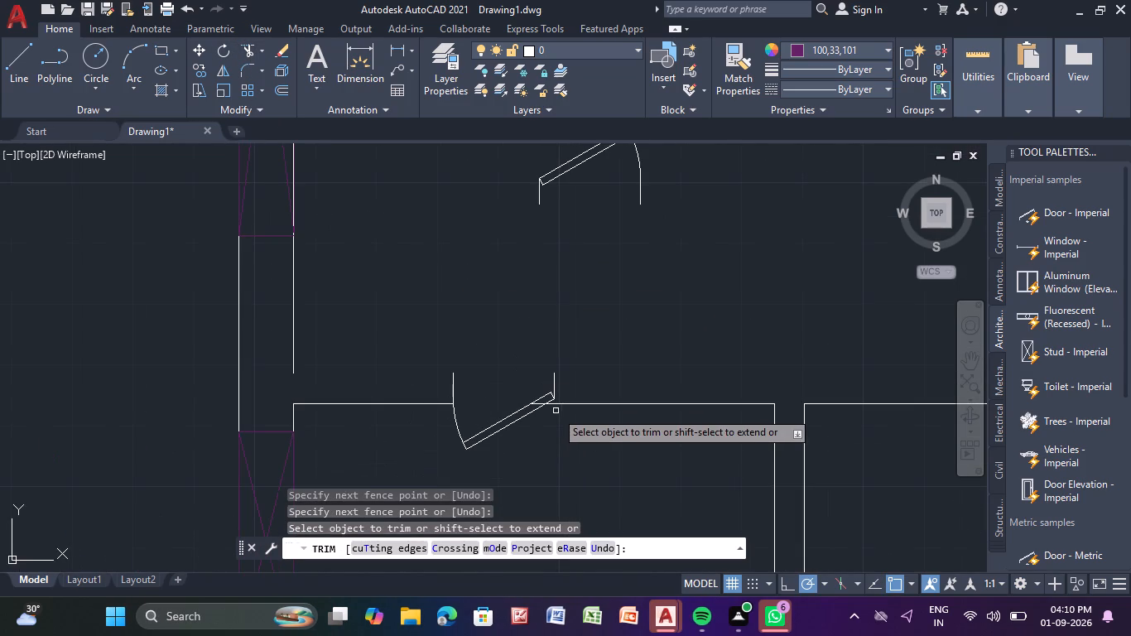
{"action": "scroll", "coordinate": [551, 408], "scroll_direction": "up", "scroll_amount": 3}
{"action": "left_click", "coordinate": [488, 393]}
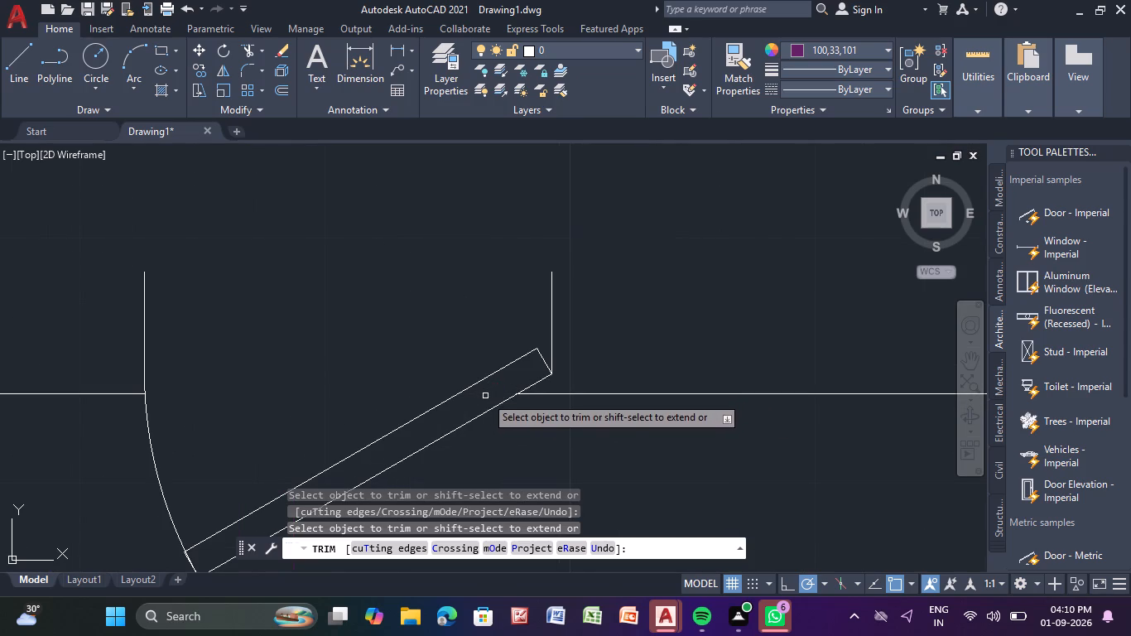
{"action": "scroll", "coordinate": [565, 426], "scroll_direction": "down", "scroll_amount": 3}
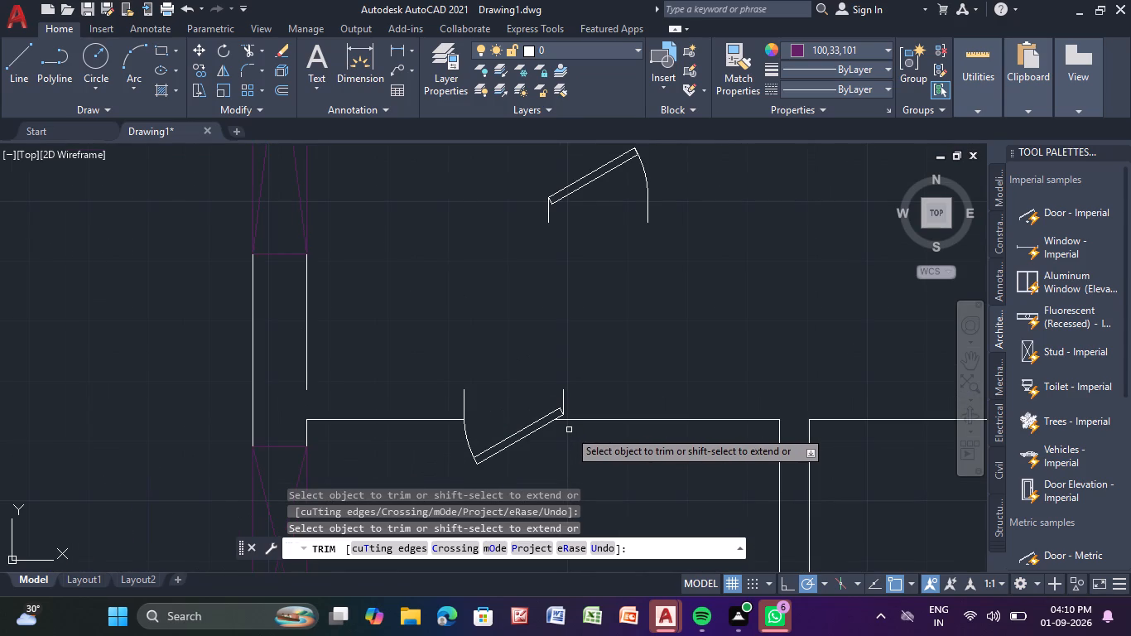
{"action": "key", "text": "Escape"}
{"action": "key", "text": "Escape"}
{"action": "key", "text": "Escape"}
{"action": "key", "text": "Escape"}
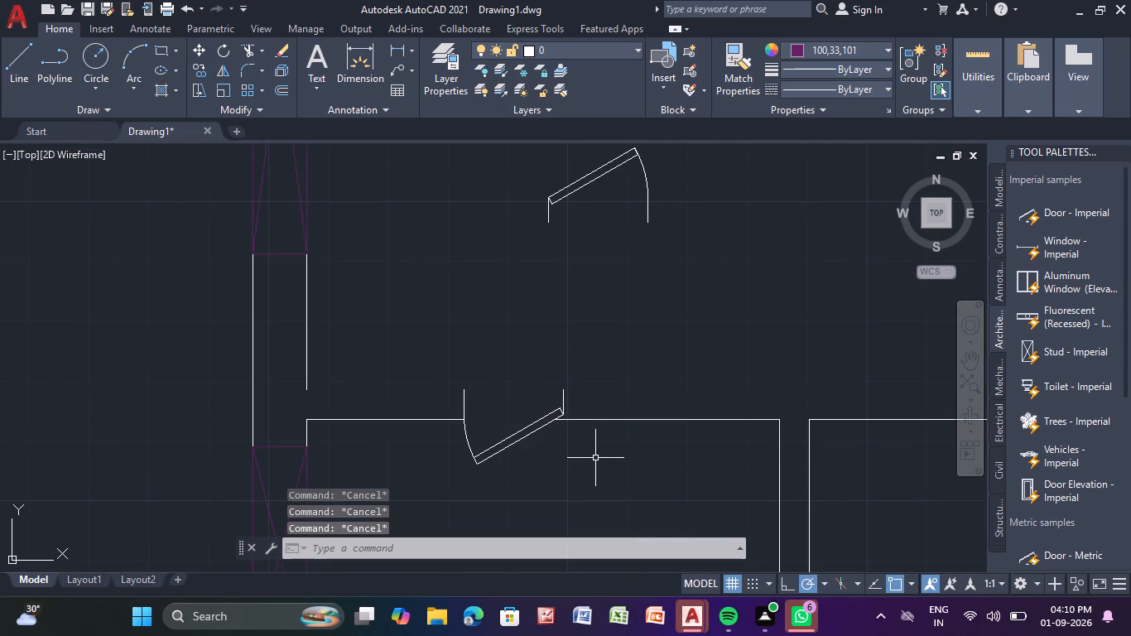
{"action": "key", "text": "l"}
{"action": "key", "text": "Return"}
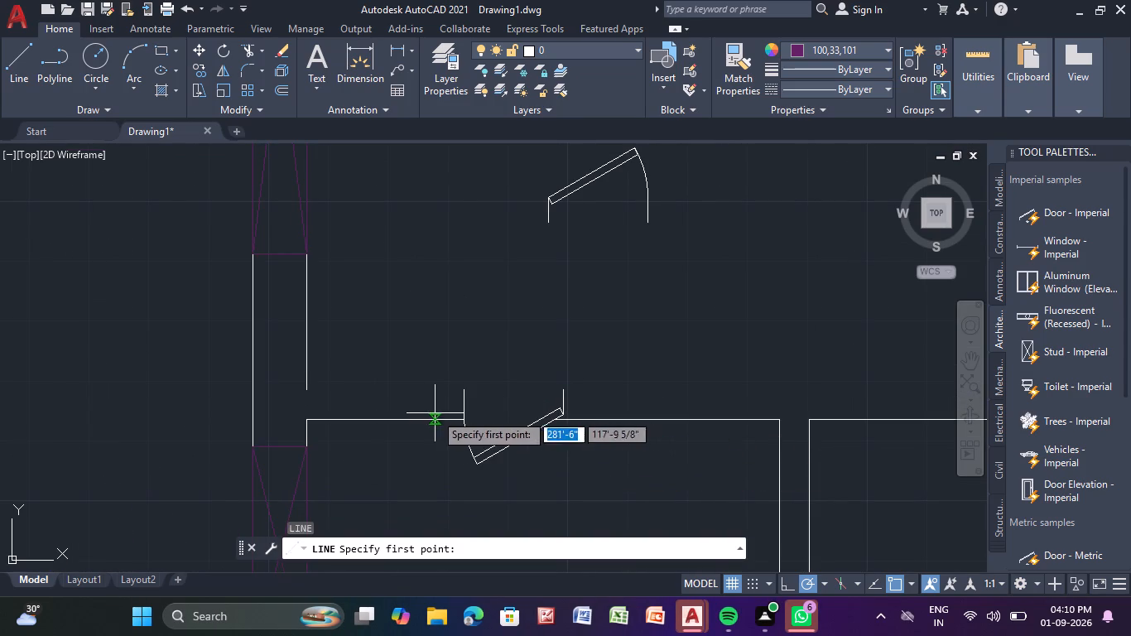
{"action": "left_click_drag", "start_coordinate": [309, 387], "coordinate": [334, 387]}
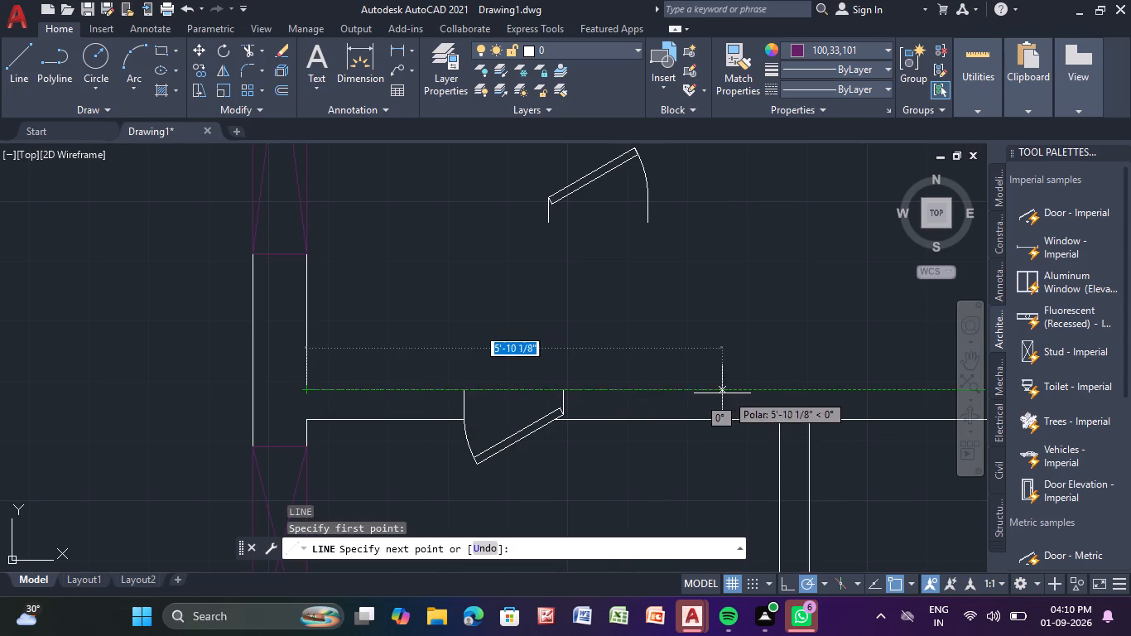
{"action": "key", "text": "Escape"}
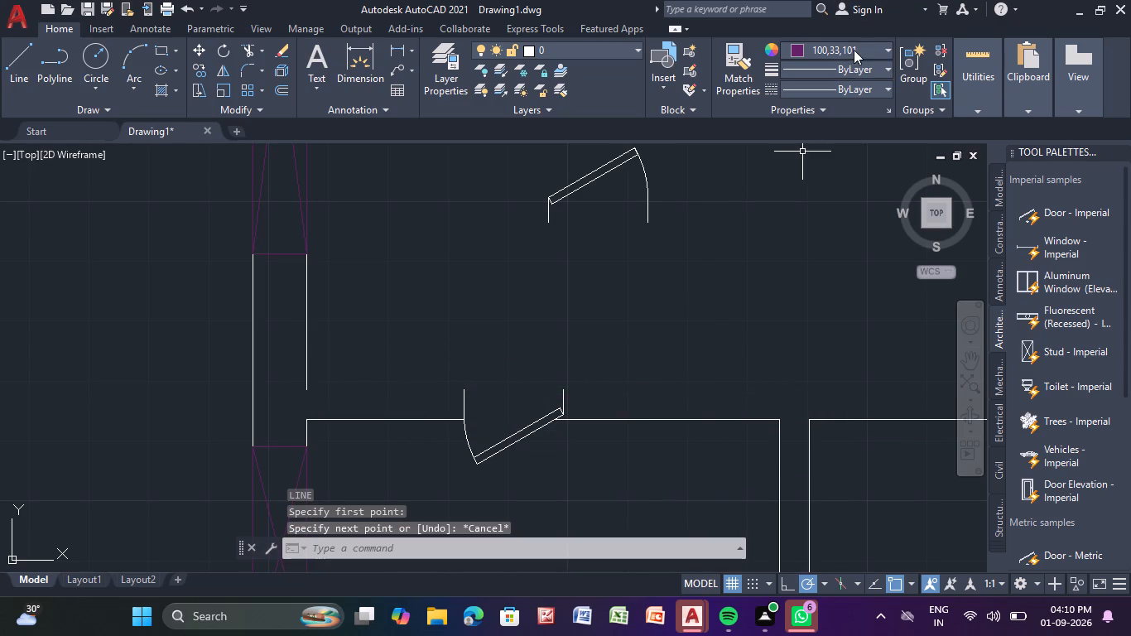
With object colour ByLayer, redraw the partition's north line from the west wall past the door and down to the adjoining partition's corner.
{"action": "left_click", "coordinate": [854, 49]}
{"action": "left_click", "coordinate": [834, 67]}
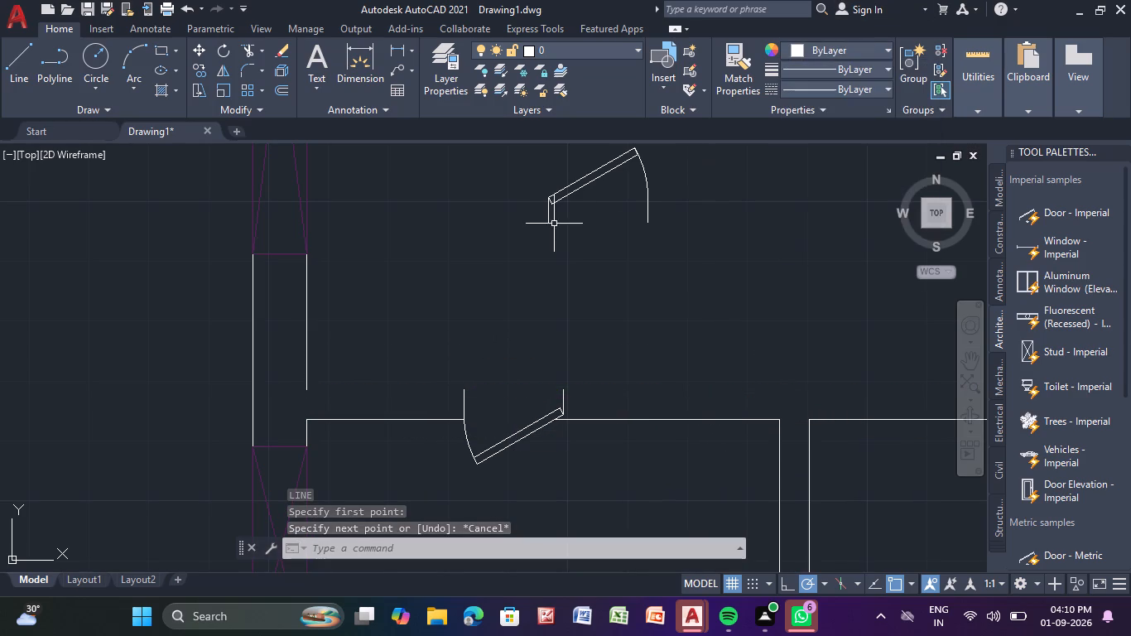
{"action": "key", "text": "l"}
{"action": "key", "text": "Return"}
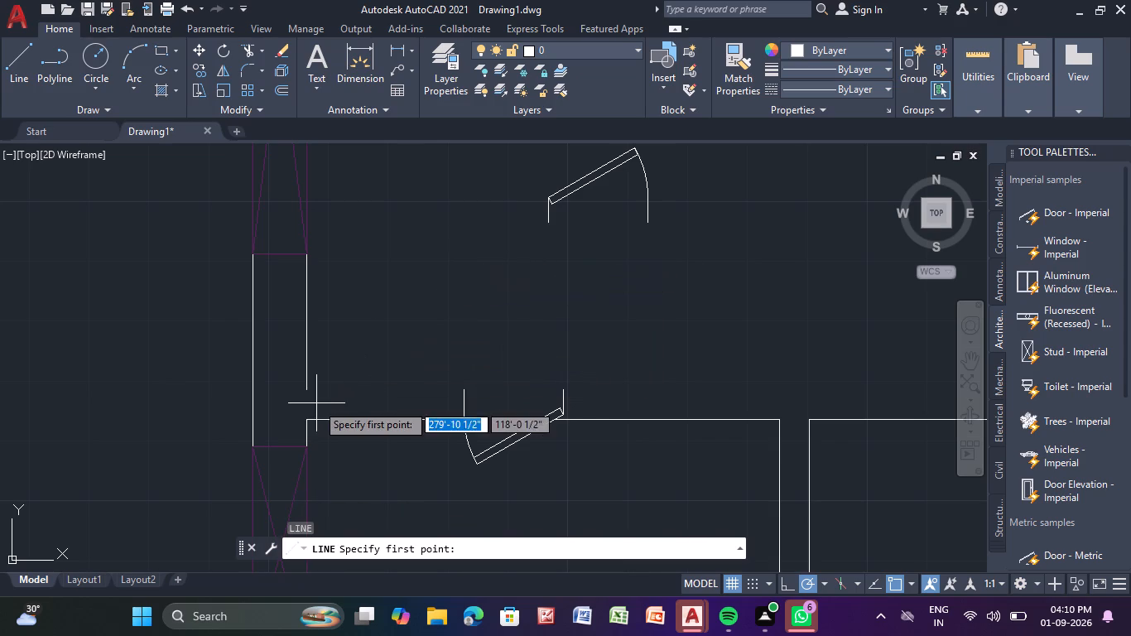
{"action": "left_click", "coordinate": [306, 389]}
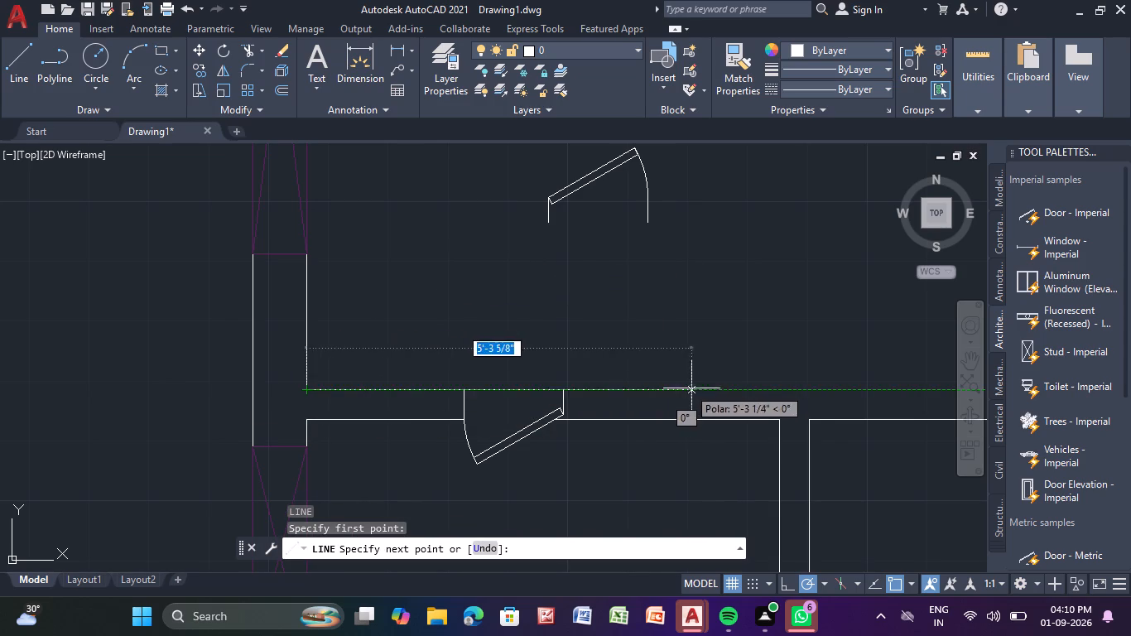
{"action": "left_click", "coordinate": [781, 389]}
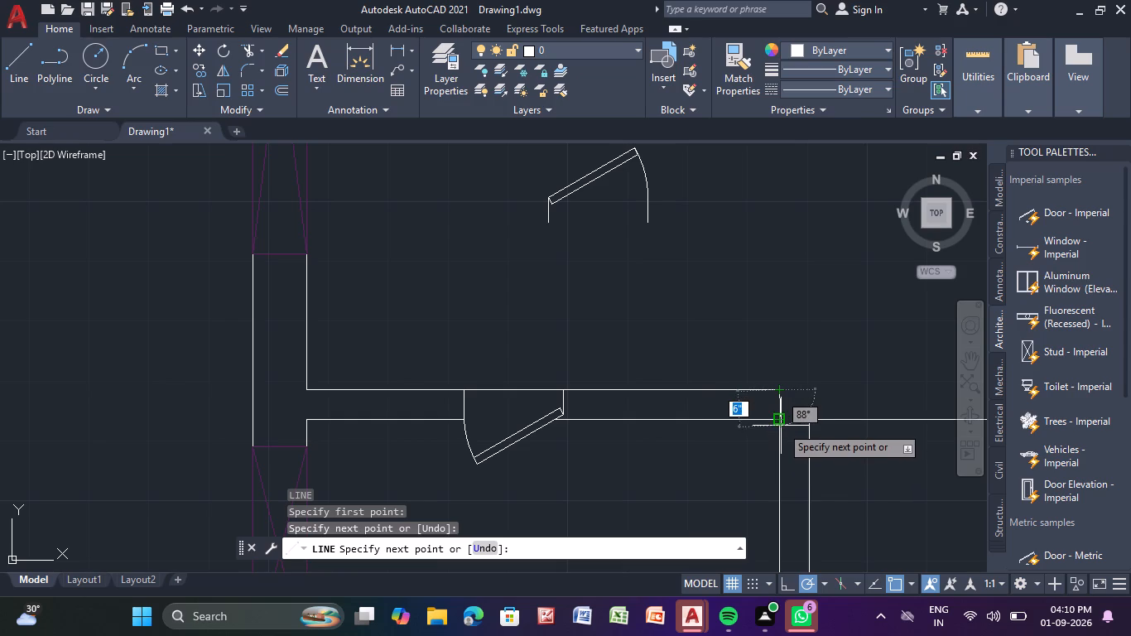
{"action": "scroll", "coordinate": [779, 423], "scroll_direction": "up", "scroll_amount": 3}
{"action": "left_click", "coordinate": [759, 412]}
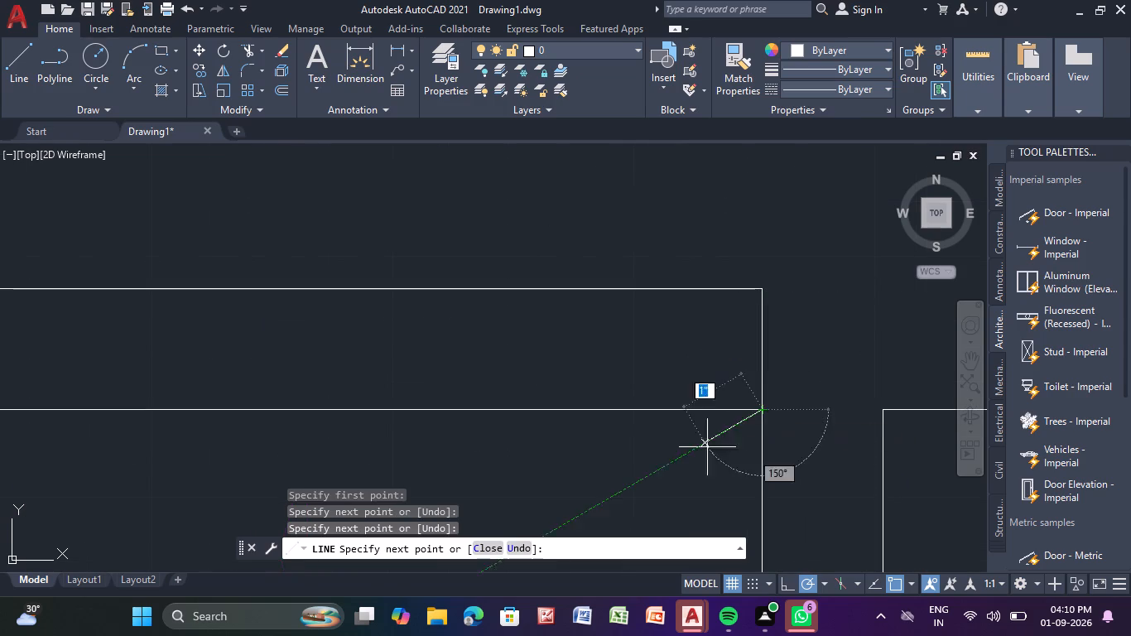
{"action": "key", "text": "Escape"}
{"action": "scroll", "coordinate": [506, 456], "scroll_direction": "down", "scroll_amount": 4}
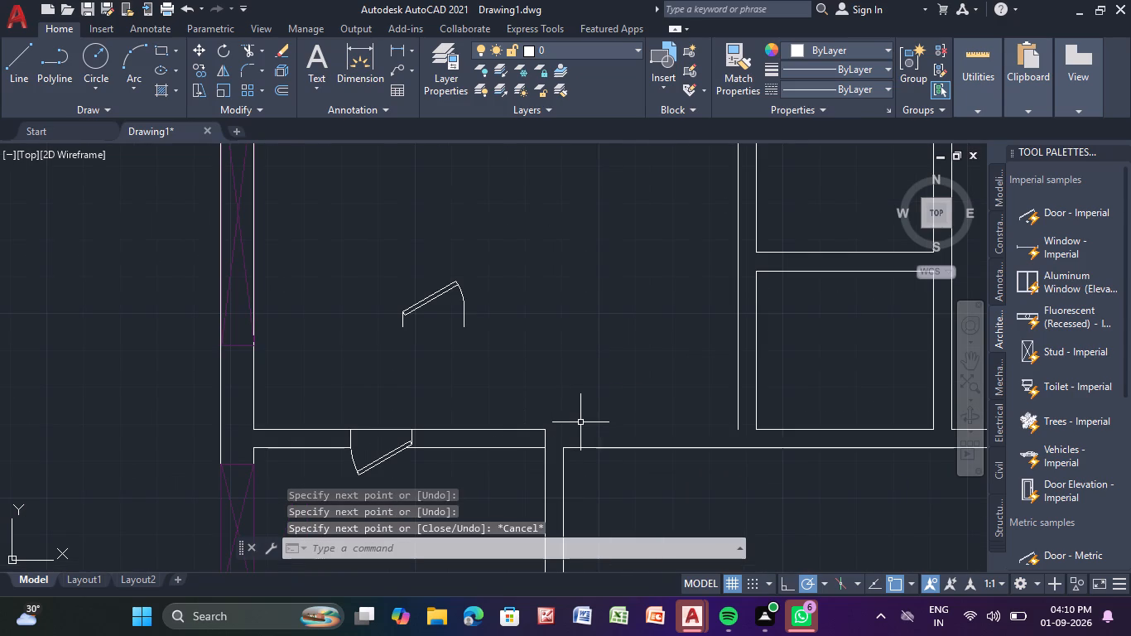
Draw a line 4'-9 1/2" east from the adjoining partition's corner to the small room's inner southwest corner, continuing the north wall line.
{"action": "key", "text": "l"}
{"action": "key", "text": "Return"}
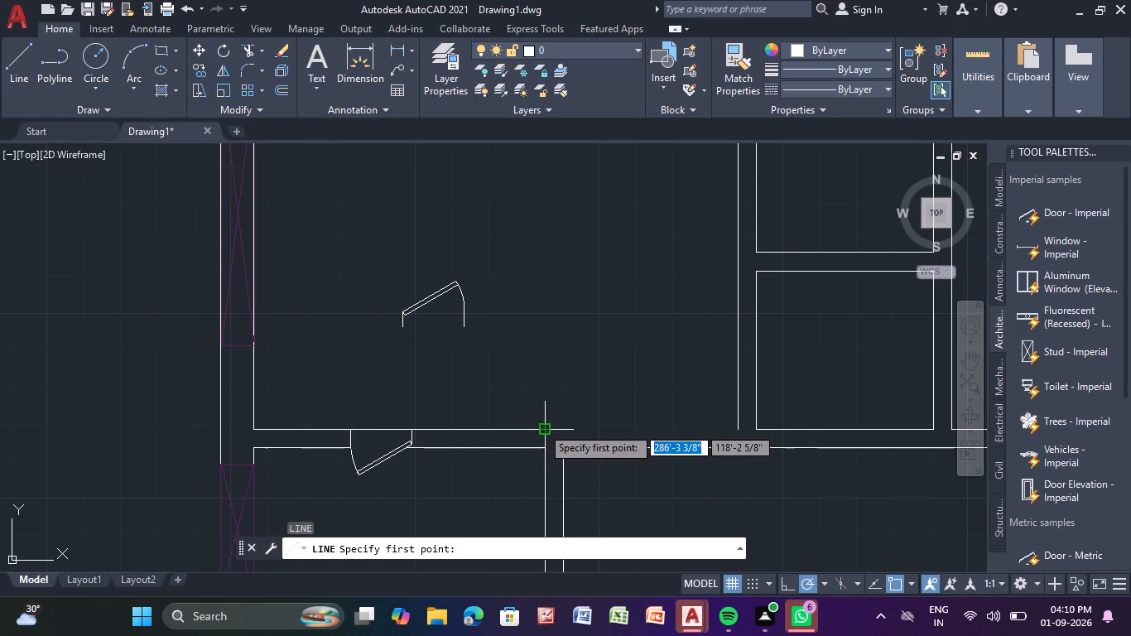
{"action": "left_click", "coordinate": [543, 429]}
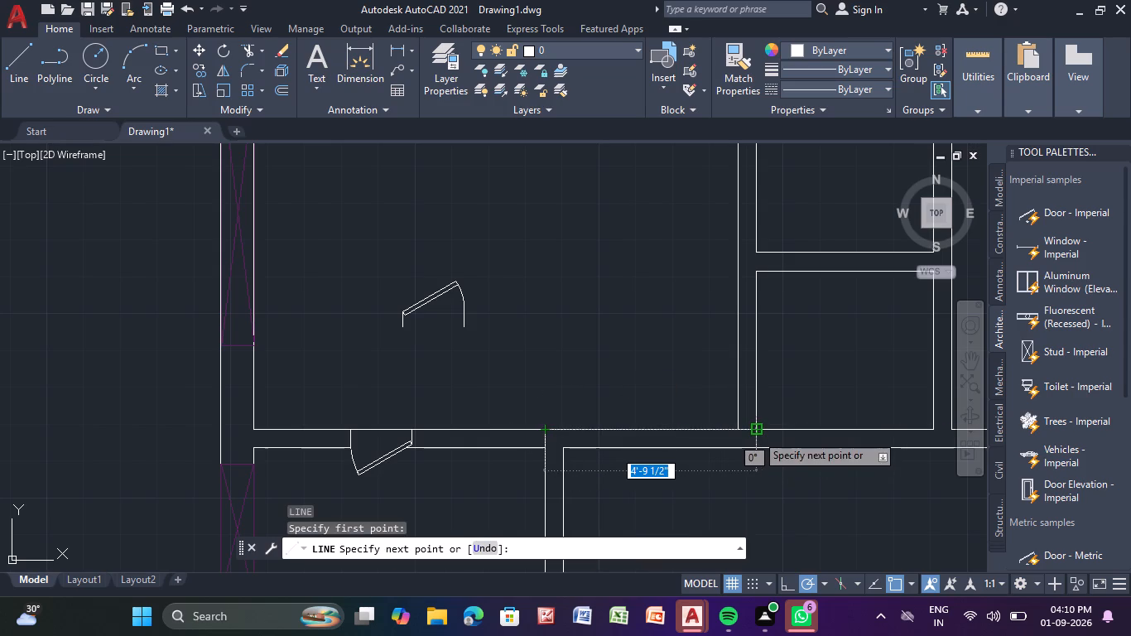
{"action": "left_click", "coordinate": [756, 433]}
{"action": "key", "text": "Escape"}
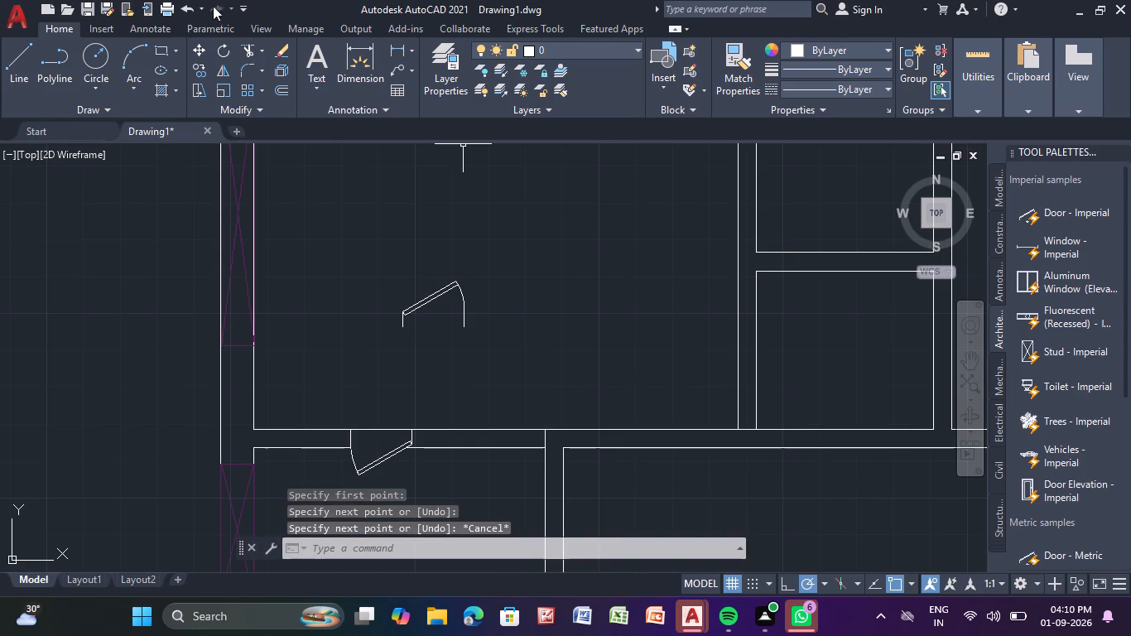
Trim the leftover pieces crossing the wall junctions, above the southern partition and at the foot of the small room's west wall.
{"action": "left_click", "coordinate": [241, 49]}
{"action": "left_click_drag", "start_coordinate": [241, 49], "coordinate": [247, 65]}
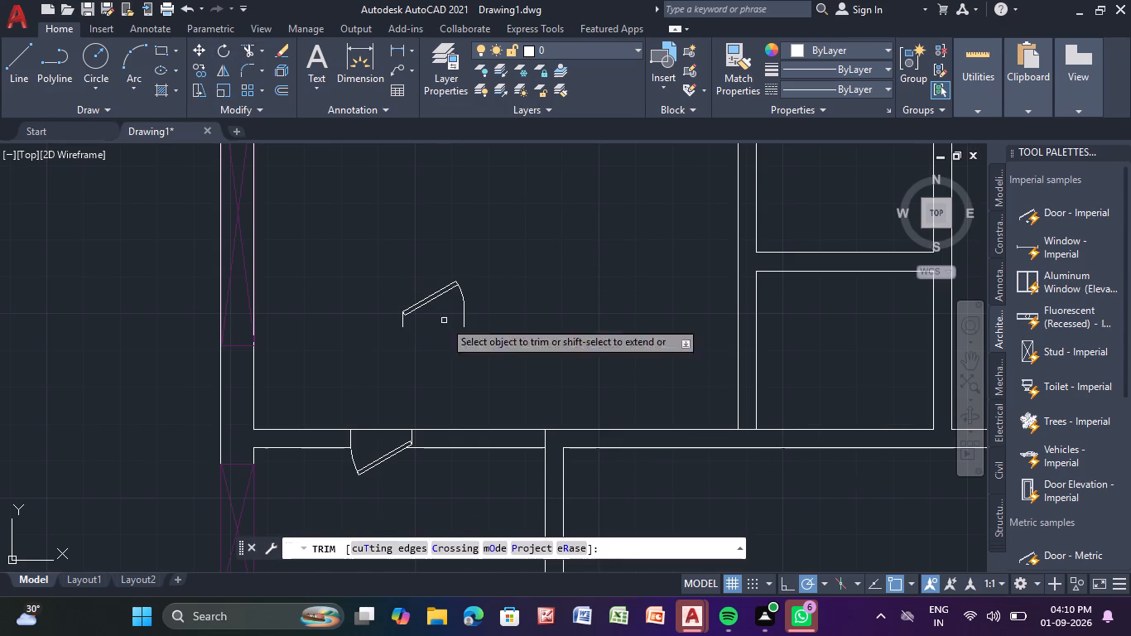
{"action": "middle_click_drag", "start_coordinate": [553, 393], "coordinate": [532, 316]}
{"action": "scroll", "coordinate": [537, 362], "scroll_direction": "up", "scroll_amount": 3}
{"action": "left_click_drag", "start_coordinate": [459, 364], "coordinate": [525, 355]}
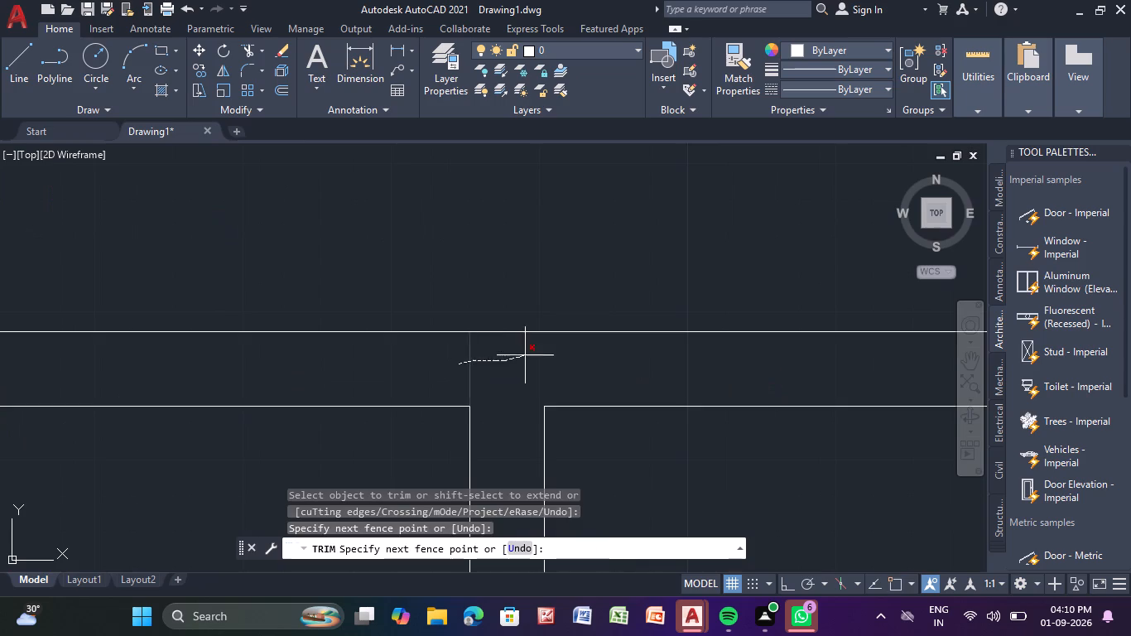
{"action": "left_click_drag", "start_coordinate": [525, 355], "coordinate": [526, 355]}
{"action": "scroll", "coordinate": [528, 354], "scroll_direction": "down", "scroll_amount": 3}
{"action": "middle_click_drag", "start_coordinate": [746, 409], "coordinate": [618, 435]}
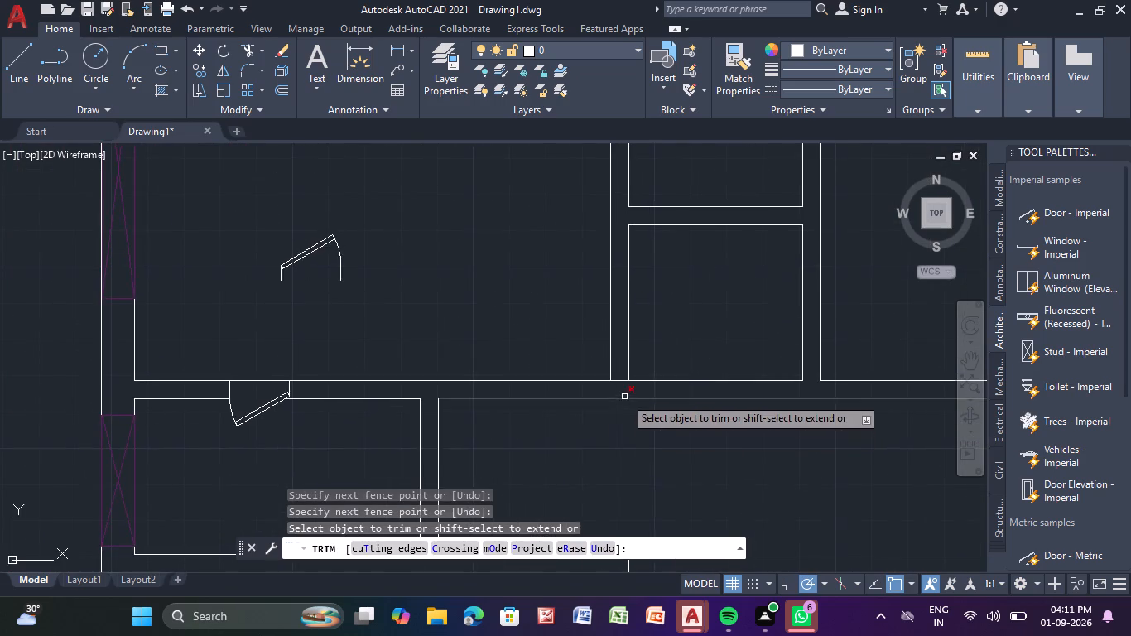
{"action": "scroll", "coordinate": [623, 392], "scroll_direction": "up", "scroll_amount": 3}
{"action": "left_click_drag", "start_coordinate": [590, 340], "coordinate": [593, 379]}
{"action": "key", "text": "Escape"}
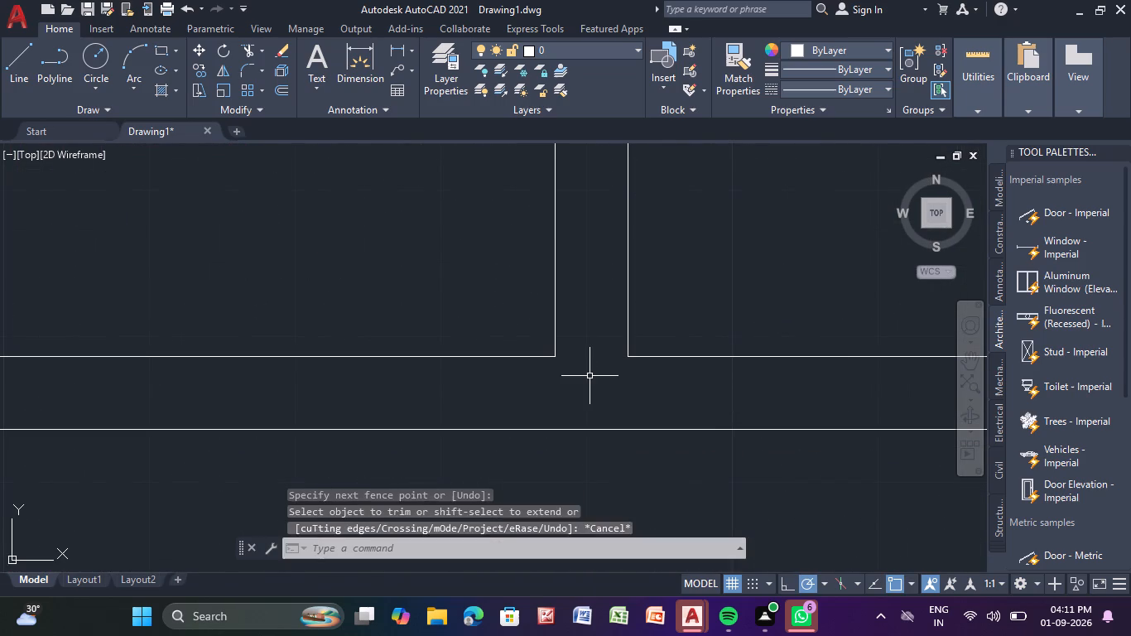
{"action": "key", "text": "Escape"}
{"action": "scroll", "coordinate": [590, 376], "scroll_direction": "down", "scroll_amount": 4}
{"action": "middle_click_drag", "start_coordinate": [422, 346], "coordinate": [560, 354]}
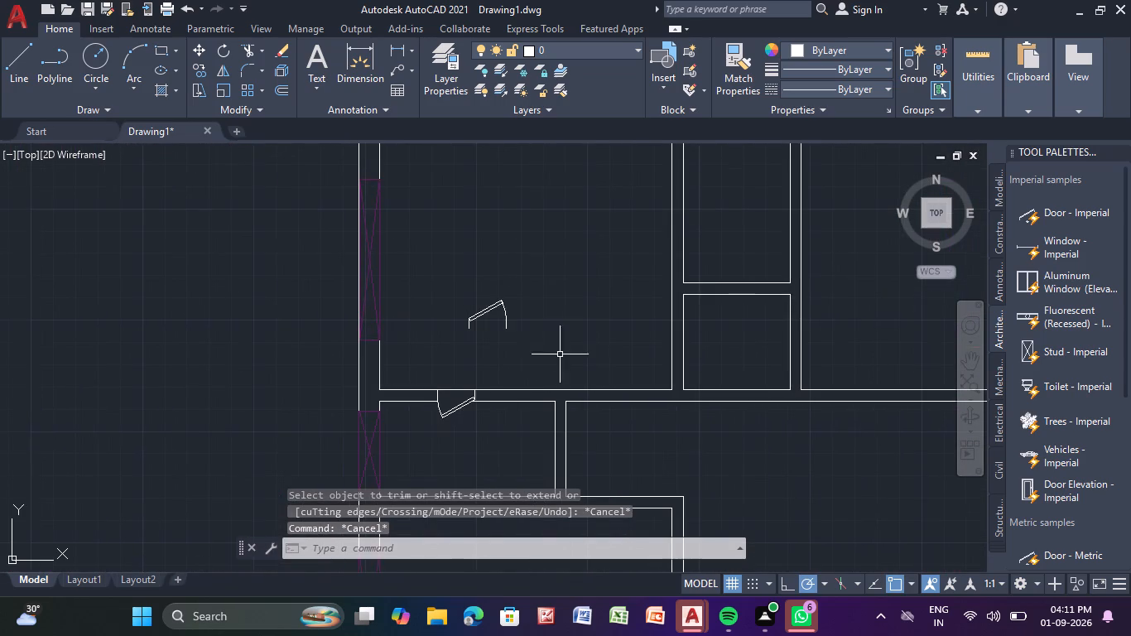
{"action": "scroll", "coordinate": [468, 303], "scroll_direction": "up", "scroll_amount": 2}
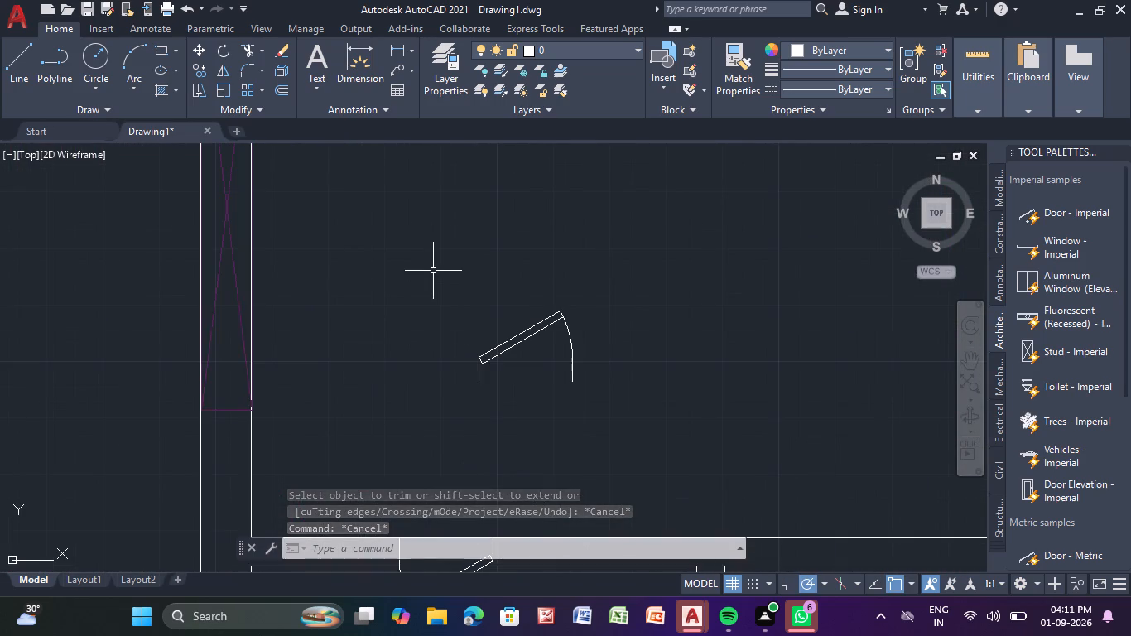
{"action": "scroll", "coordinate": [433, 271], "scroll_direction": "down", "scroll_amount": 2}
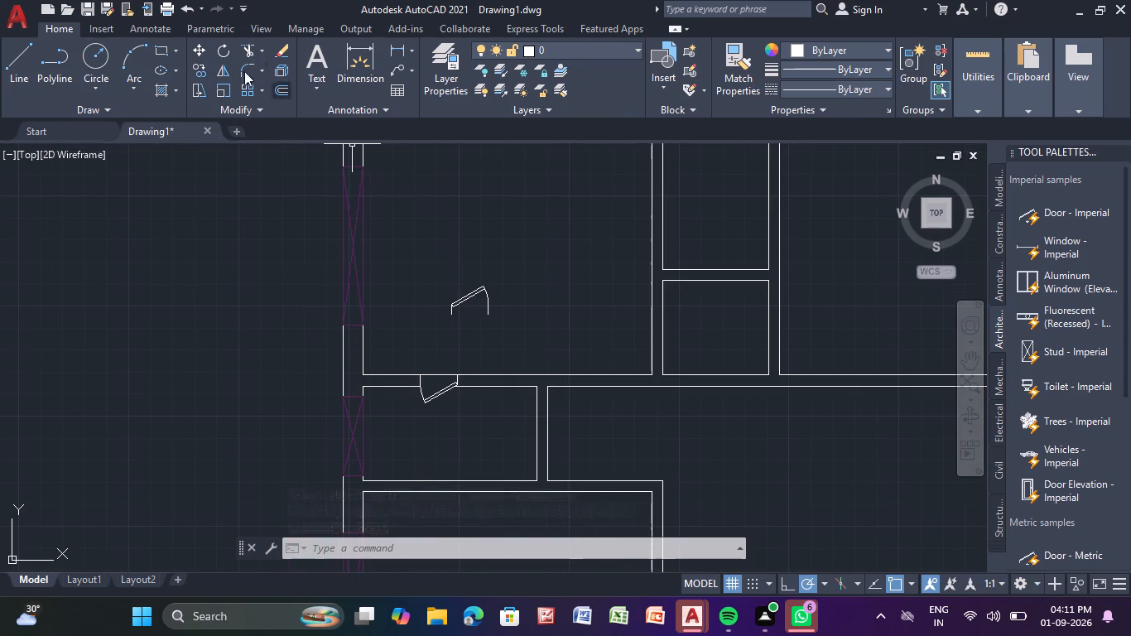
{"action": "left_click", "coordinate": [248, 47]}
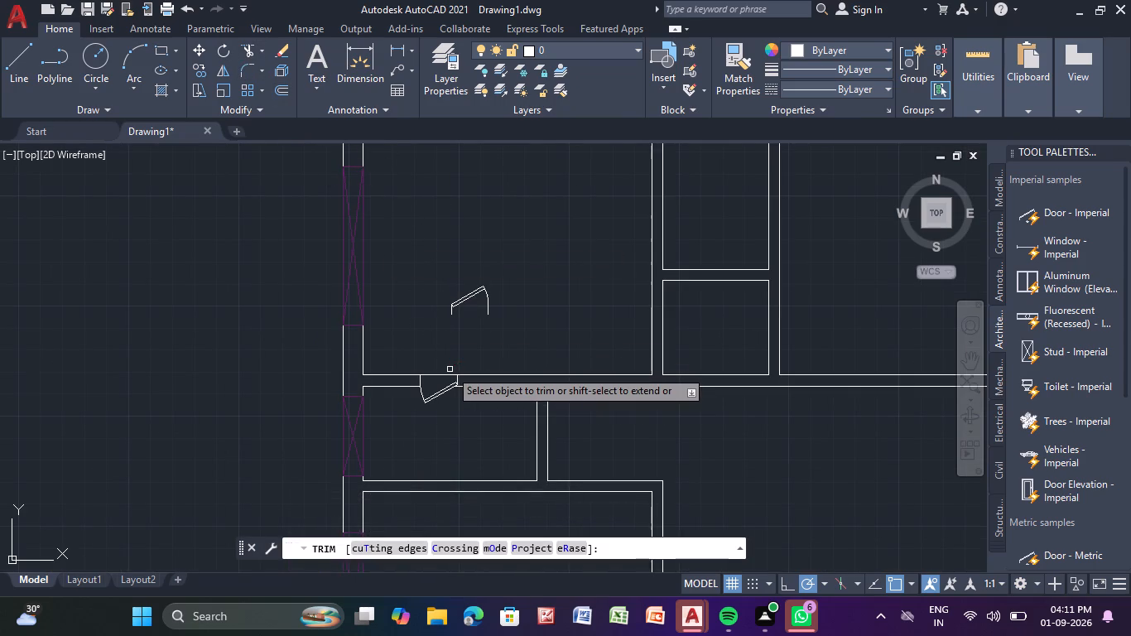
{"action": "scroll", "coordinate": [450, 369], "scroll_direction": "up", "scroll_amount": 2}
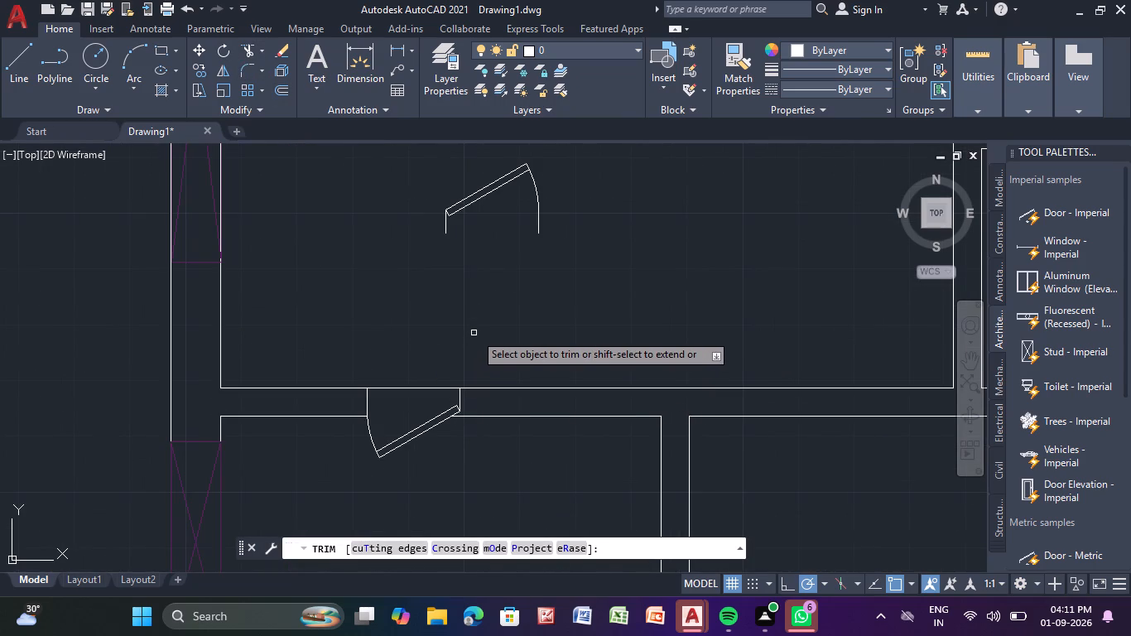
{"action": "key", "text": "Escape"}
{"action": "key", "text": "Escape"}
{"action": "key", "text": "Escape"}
Draw connected lines from the partition door's east jamb north, across to its west jamb, up above the opening and back east.
{"action": "key", "text": "l"}
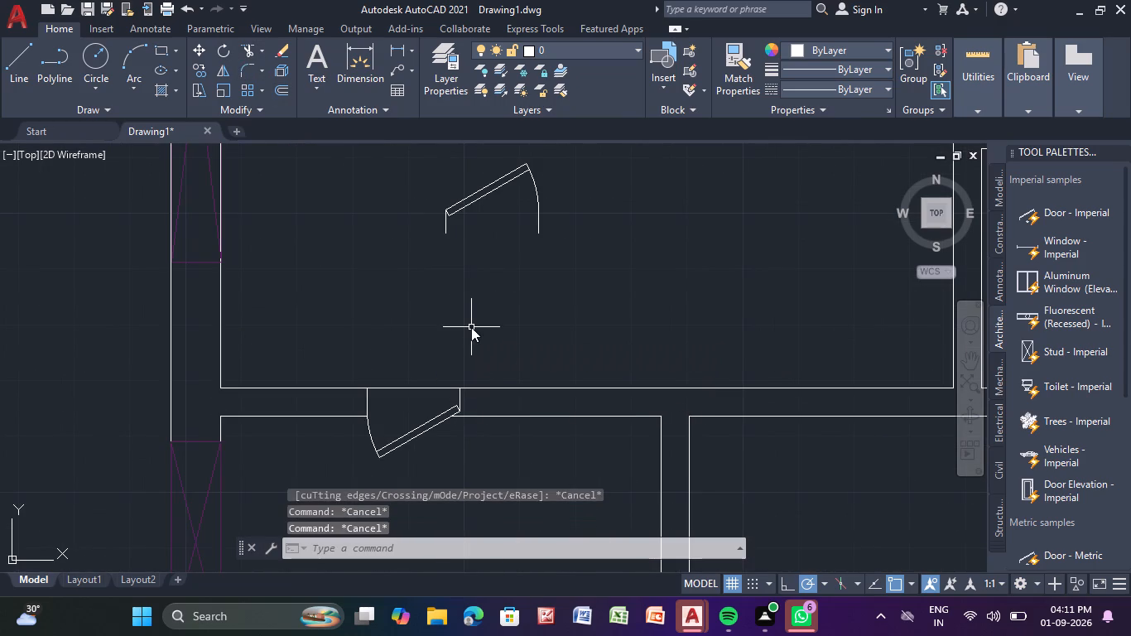
{"action": "key", "text": "Return"}
{"action": "left_click_drag", "start_coordinate": [456, 388], "coordinate": [456, 385]}
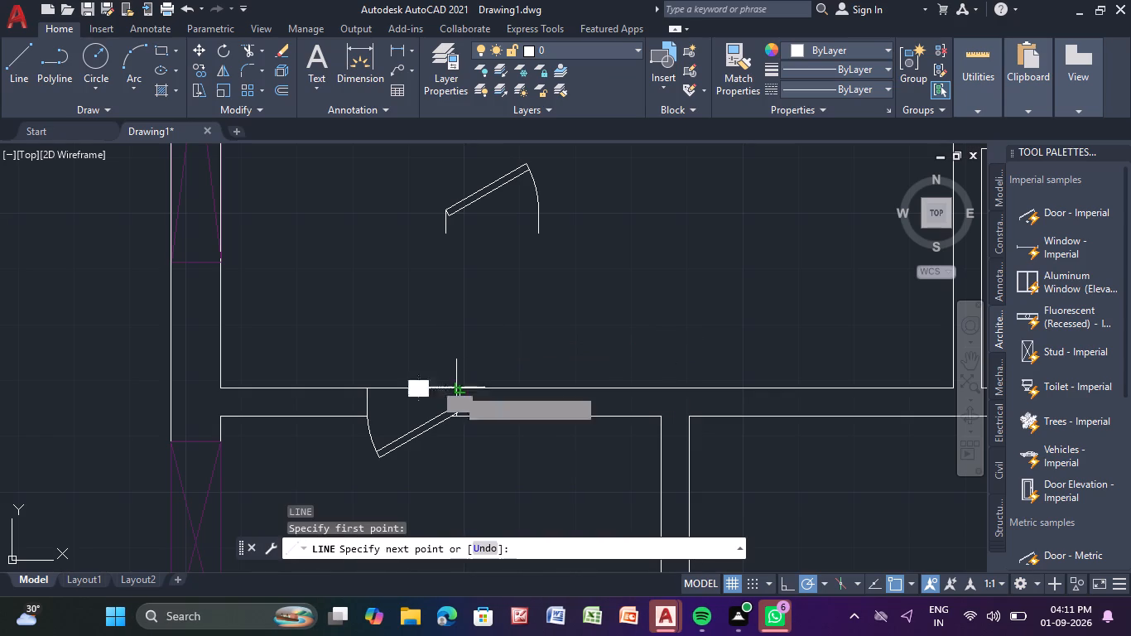
{"action": "left_click_drag", "start_coordinate": [456, 385], "coordinate": [456, 380]}
{"action": "left_click", "coordinate": [457, 352]}
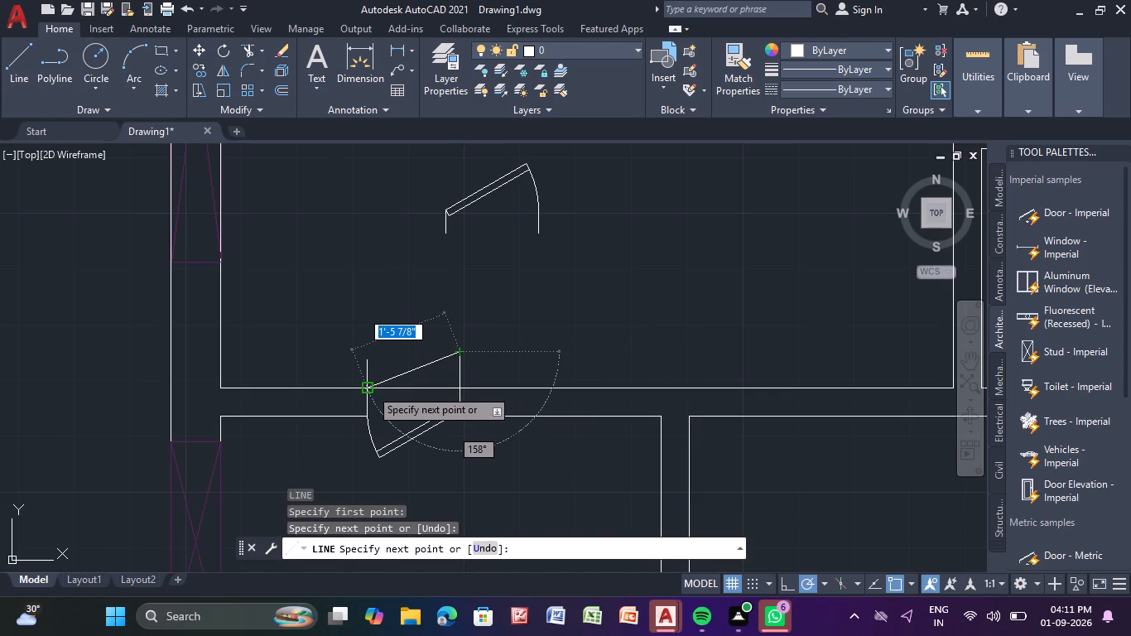
{"action": "left_click_drag", "start_coordinate": [368, 388], "coordinate": [369, 375]}
{"action": "left_click", "coordinate": [383, 330]}
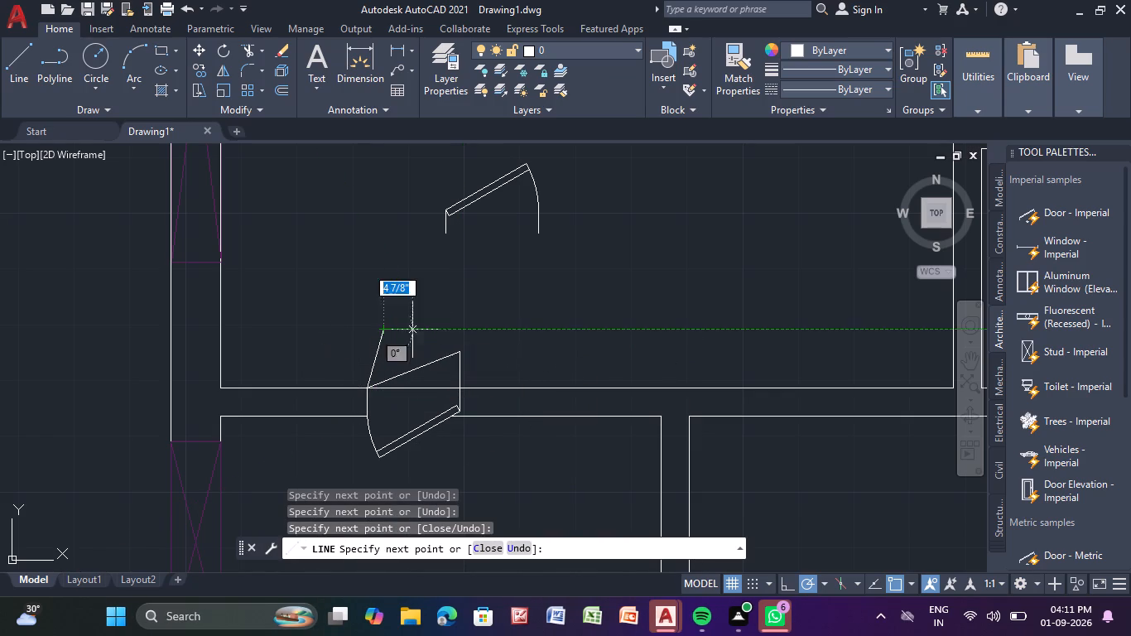
{"action": "left_click", "coordinate": [456, 344]}
{"action": "key", "text": "Escape"}
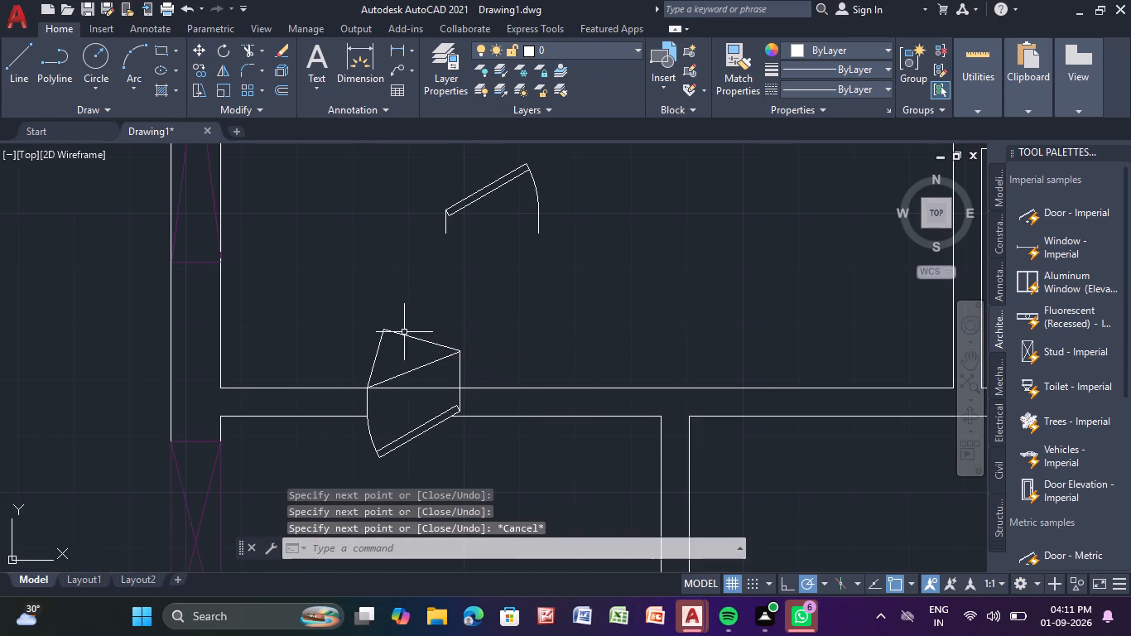
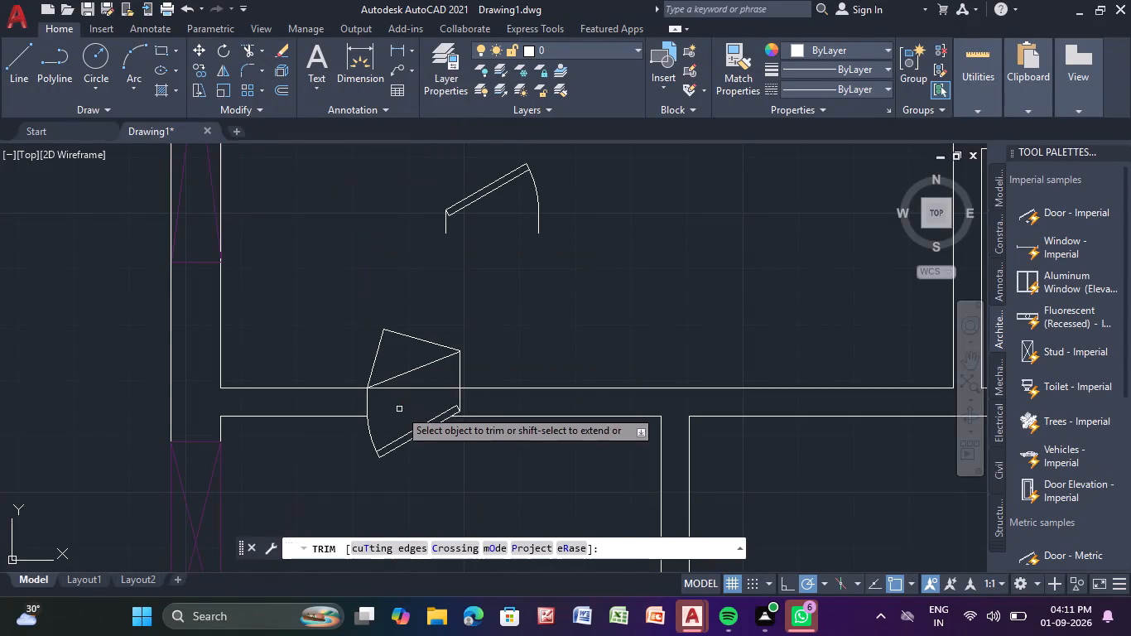
Trim away the wall line across the partition door opening and the stray connected lines above it.
{"action": "left_click", "coordinate": [408, 388]}
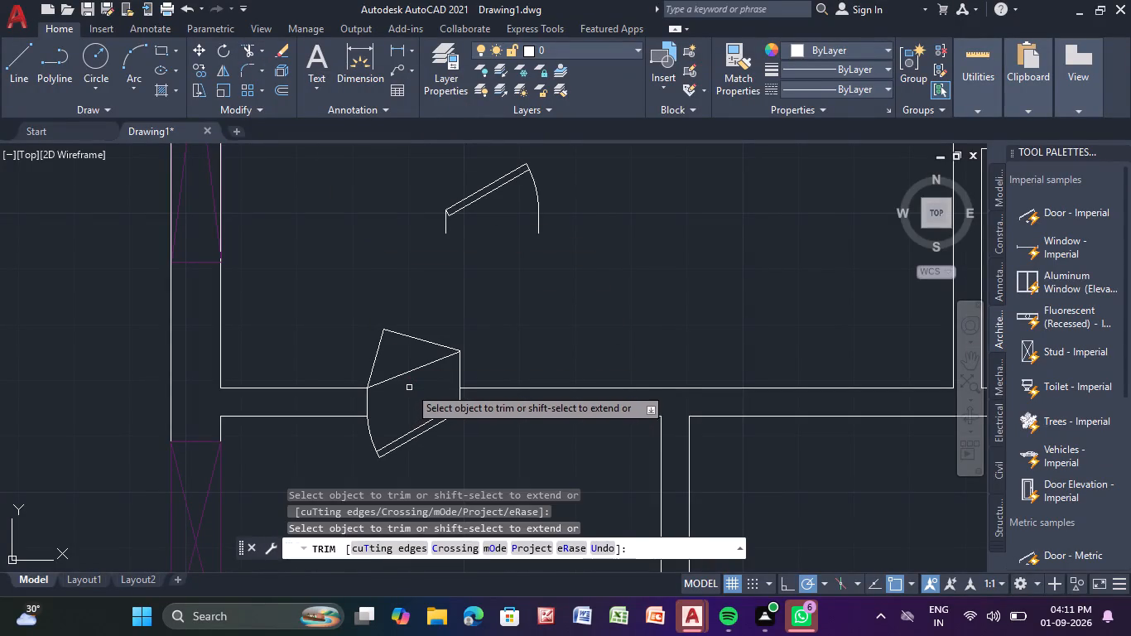
{"action": "left_click_drag", "start_coordinate": [399, 371], "coordinate": [400, 383]}
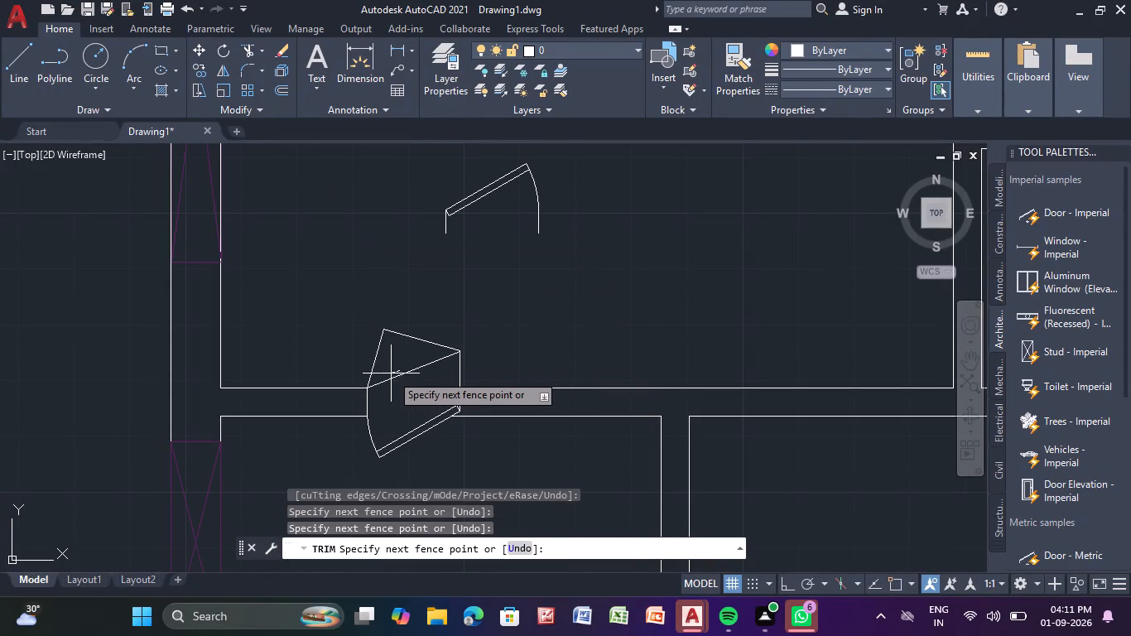
{"action": "left_click_drag", "start_coordinate": [368, 369], "coordinate": [411, 344]}
{"action": "left_click_drag", "start_coordinate": [422, 331], "coordinate": [420, 345]}
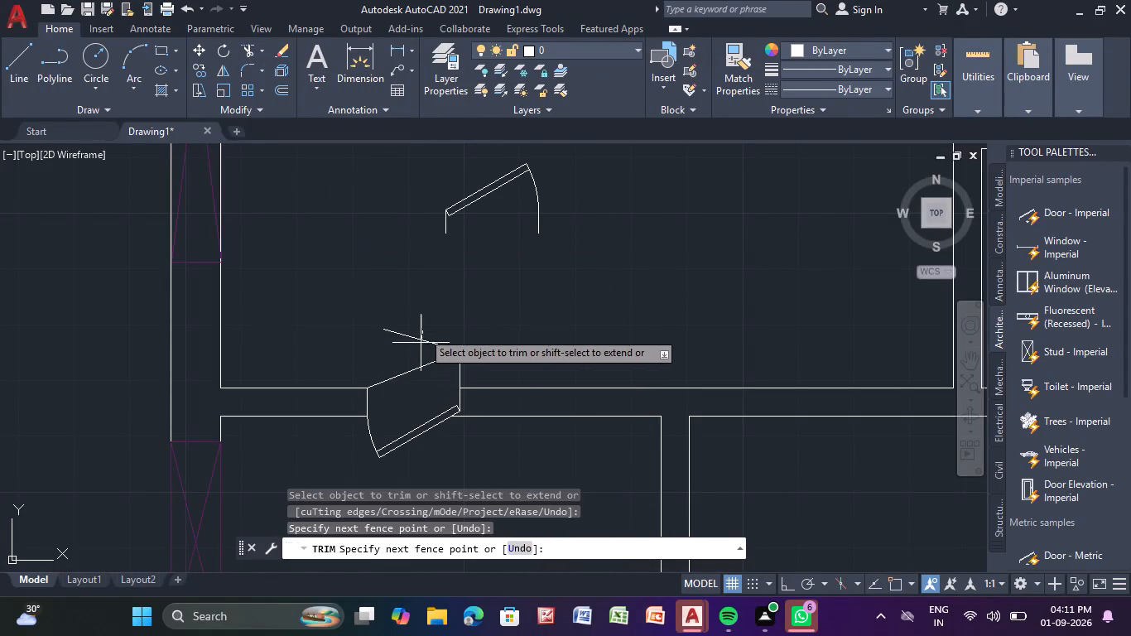
{"action": "left_click_drag", "start_coordinate": [420, 345], "coordinate": [418, 352]}
{"action": "left_click_drag", "start_coordinate": [414, 364], "coordinate": [414, 376]}
{"action": "left_click", "coordinate": [432, 376]}
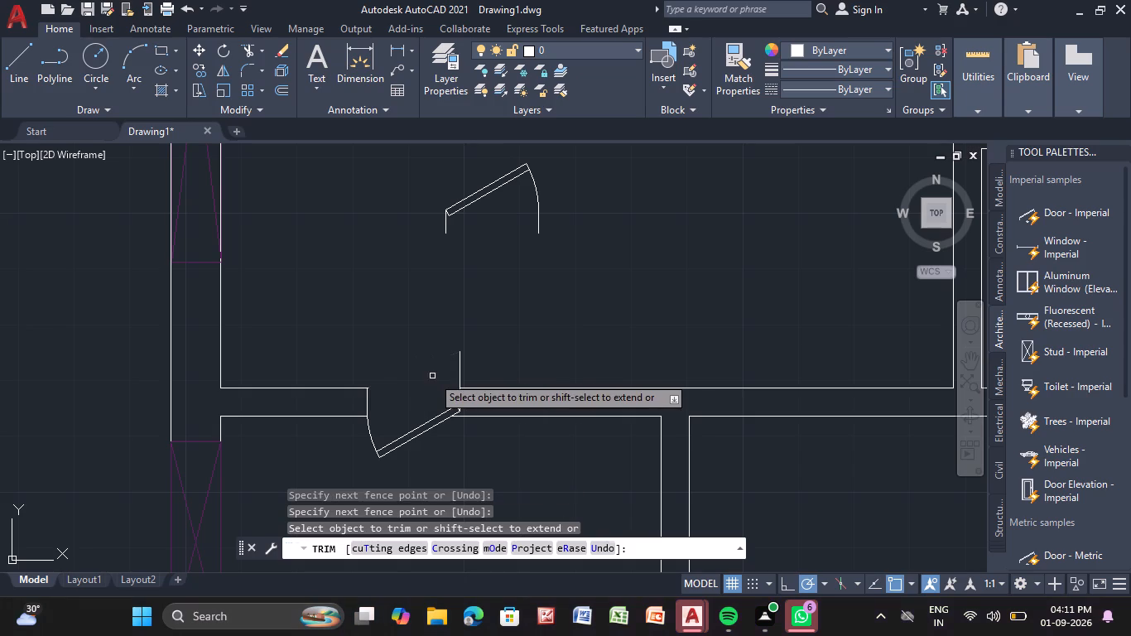
{"action": "left_click_drag", "start_coordinate": [452, 369], "coordinate": [477, 368]}
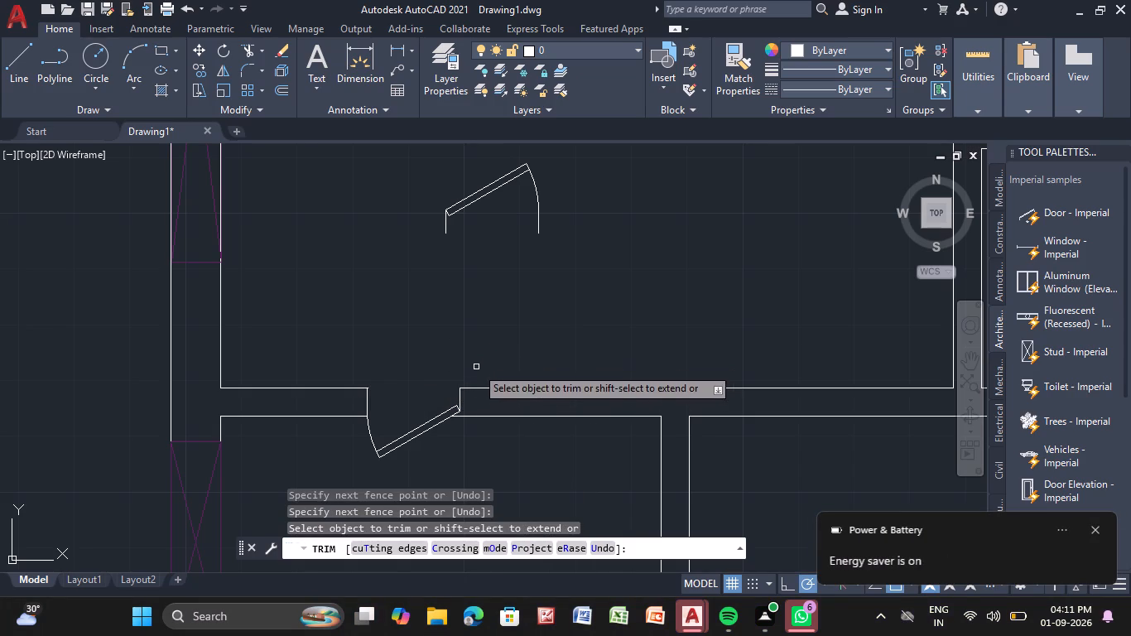
{"action": "middle_click_drag", "start_coordinate": [476, 367], "coordinate": [492, 337]}
{"action": "scroll", "coordinate": [480, 374], "scroll_direction": "up", "scroll_amount": 3}
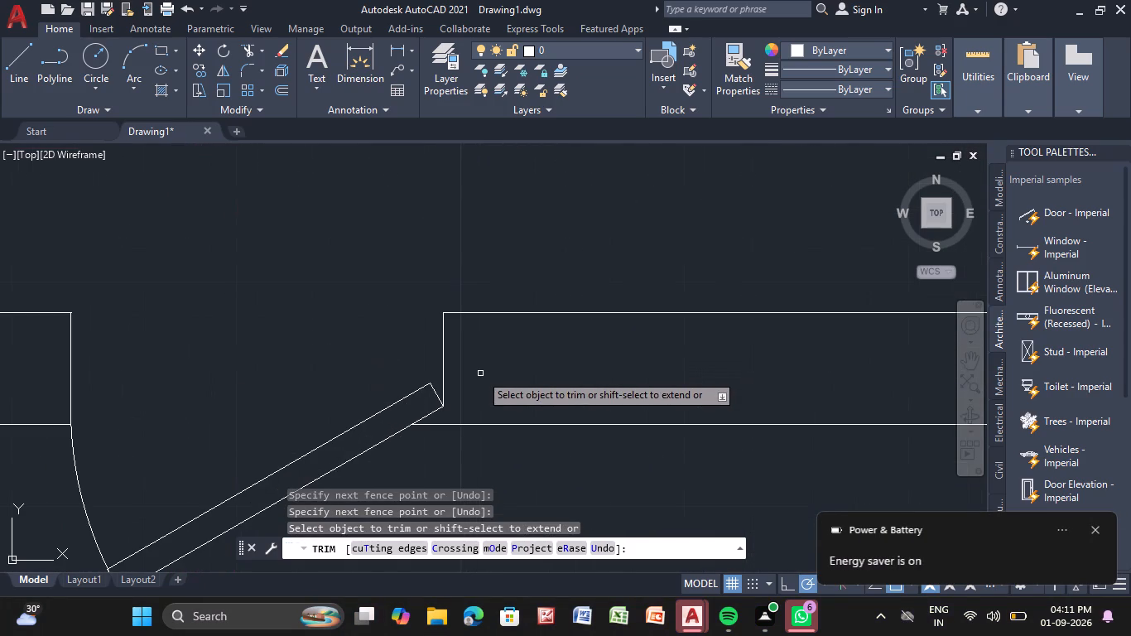
{"action": "scroll", "coordinate": [479, 373], "scroll_direction": "down", "scroll_amount": 1}
{"action": "key", "text": "Escape"}
{"action": "key", "text": "Escape"}
Move the partition door slightly north-east by its hinge-side insertion point at the east jamb.
{"action": "scroll", "coordinate": [478, 374], "scroll_direction": "down", "scroll_amount": 4}
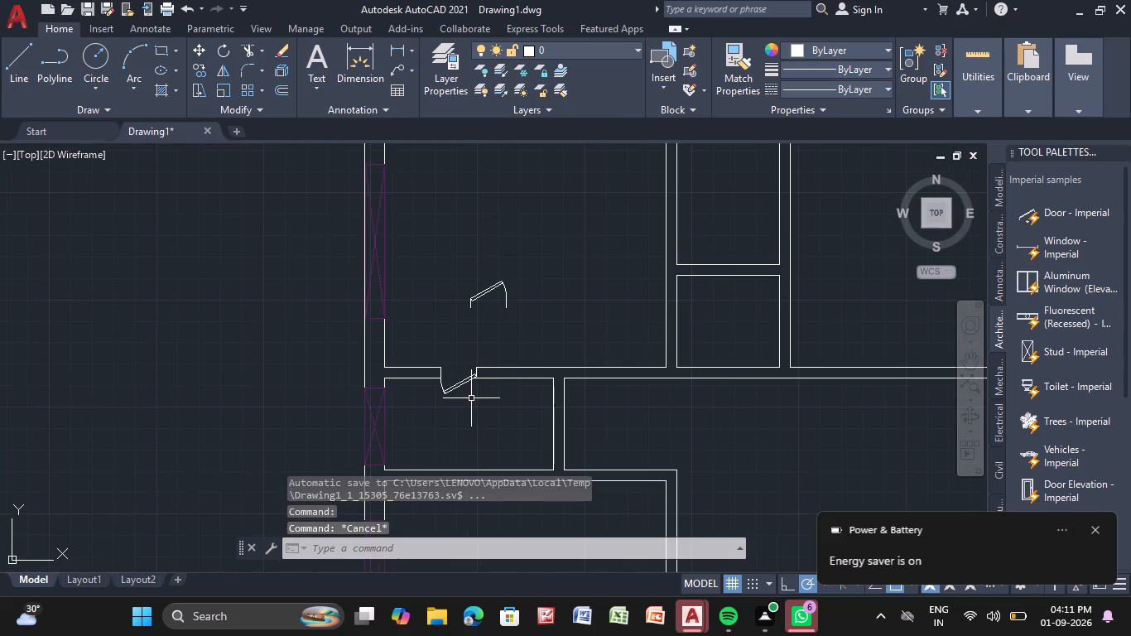
{"action": "left_click", "coordinate": [463, 378]}
{"action": "scroll", "coordinate": [489, 368], "scroll_direction": "up", "scroll_amount": 3}
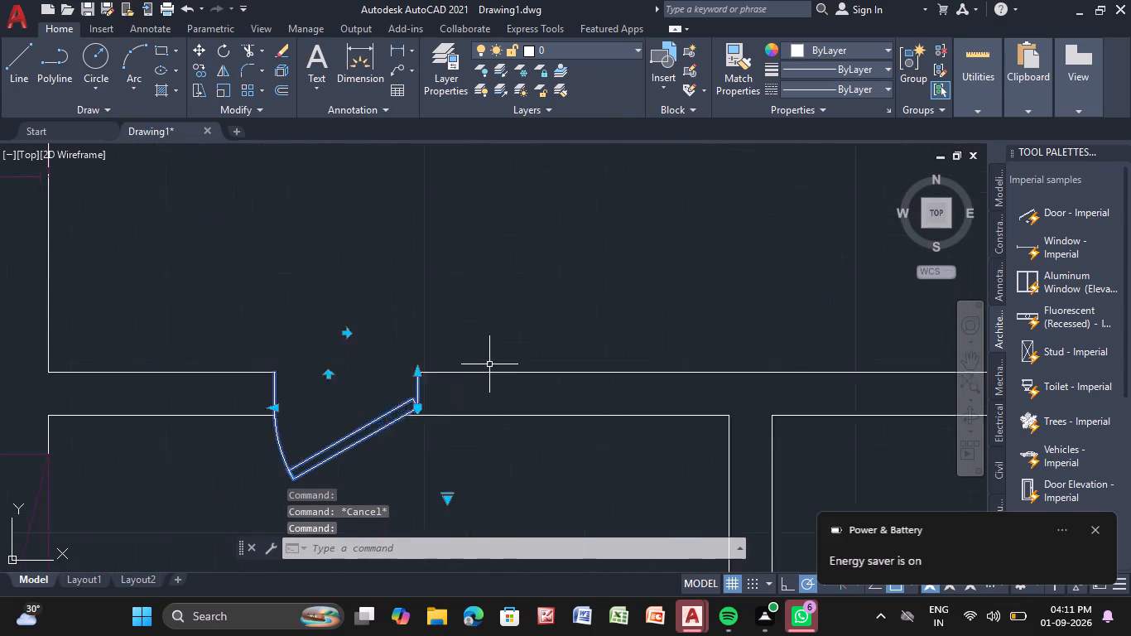
{"action": "scroll", "coordinate": [489, 364], "scroll_direction": "up", "scroll_amount": 1}
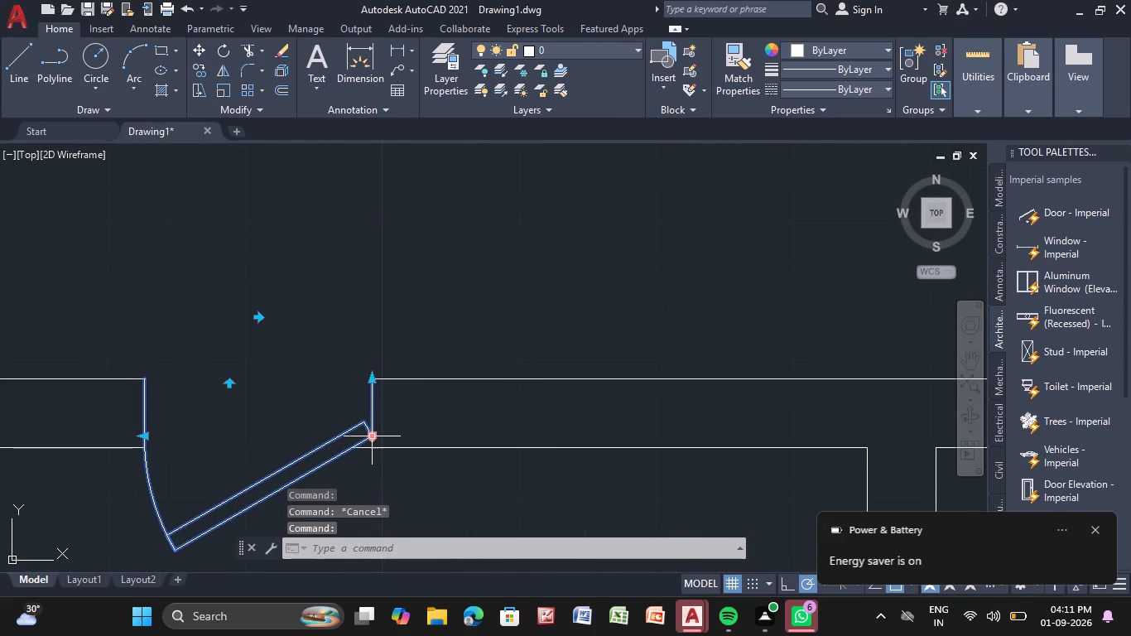
{"action": "left_click", "coordinate": [368, 436]}
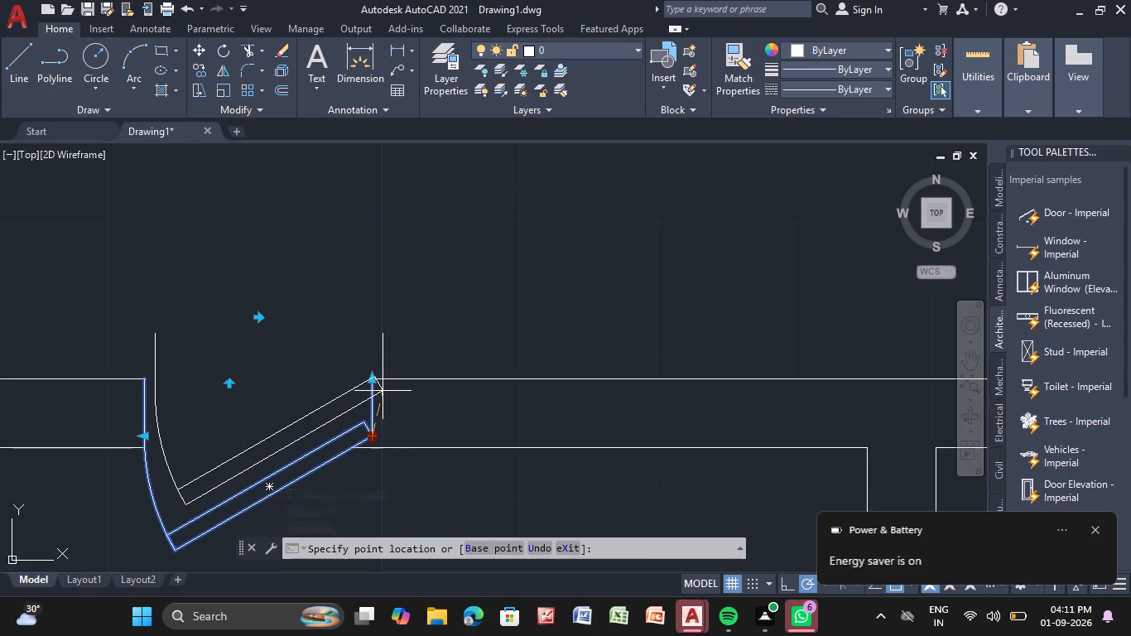
{"action": "left_click", "coordinate": [383, 391]}
{"action": "key", "text": "Escape"}
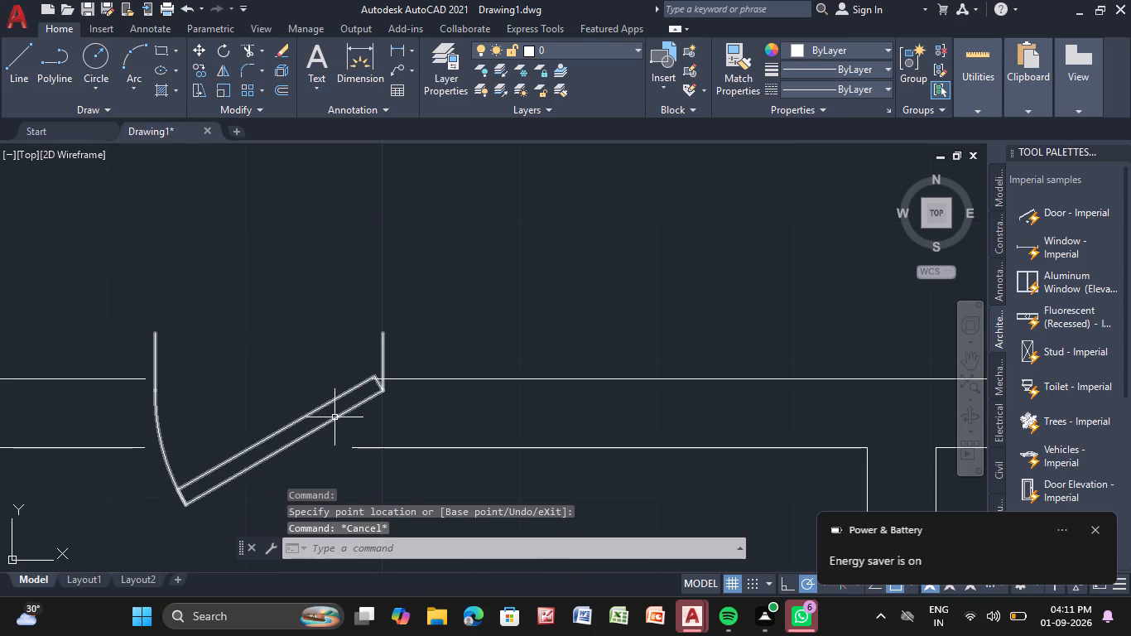
Set the partition door's opening angle to Open 30º.
{"action": "left_click", "coordinate": [334, 417]}
{"action": "middle_click_drag", "start_coordinate": [313, 382], "coordinate": [360, 328]}
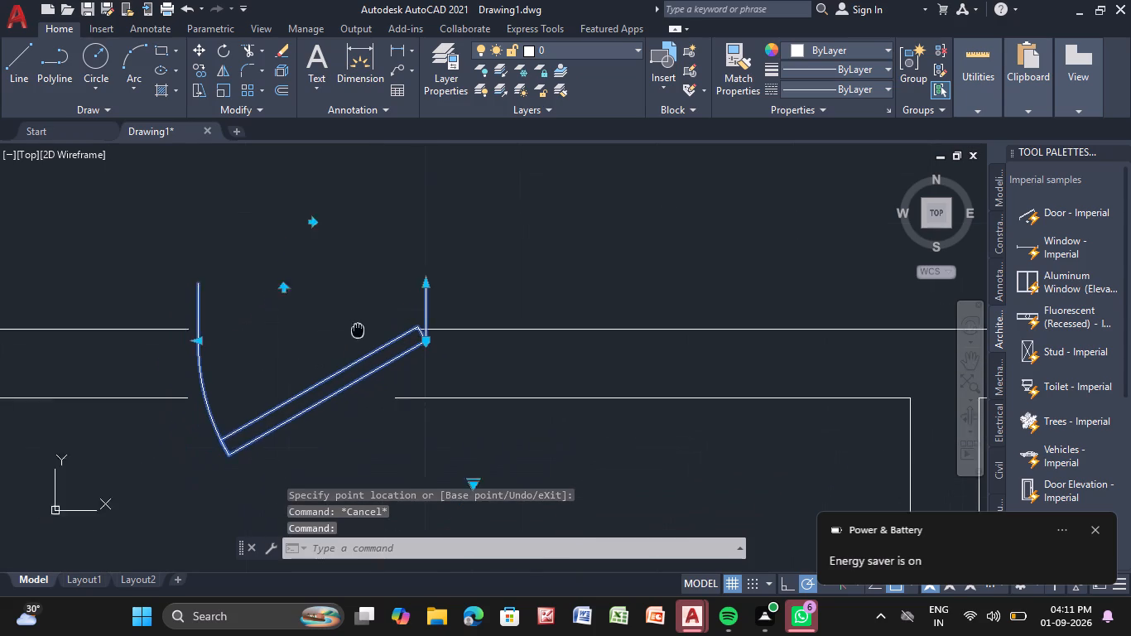
{"action": "middle_click_drag", "start_coordinate": [360, 328], "coordinate": [368, 321]}
{"action": "scroll", "coordinate": [378, 311], "scroll_direction": "down", "scroll_amount": 1}
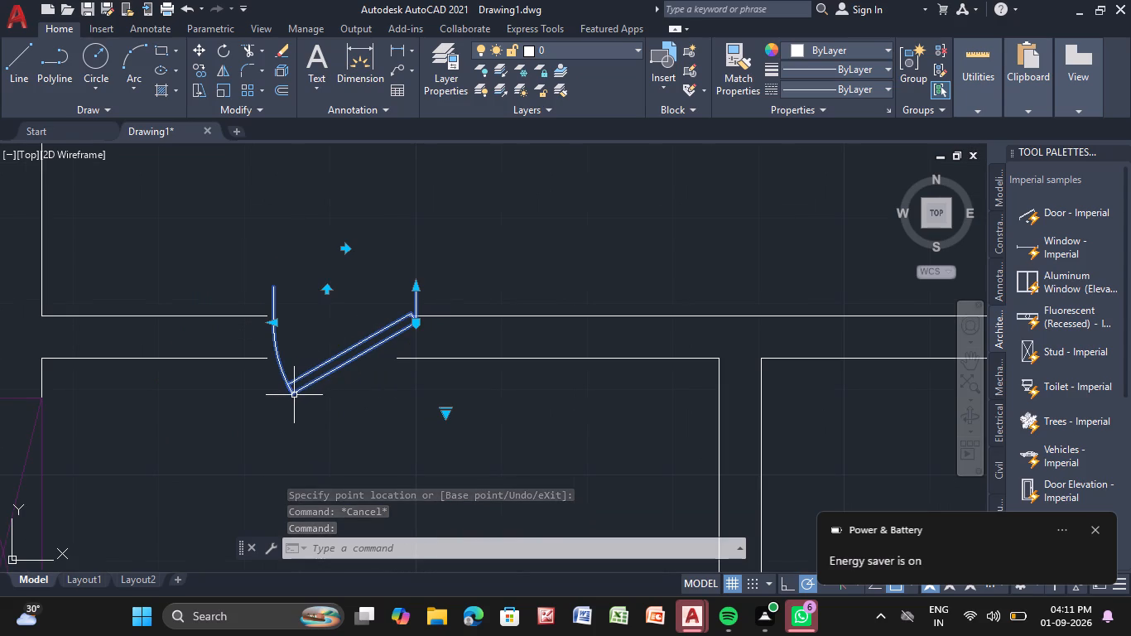
{"action": "left_click", "coordinate": [291, 390]}
{"action": "left_click", "coordinate": [444, 412]}
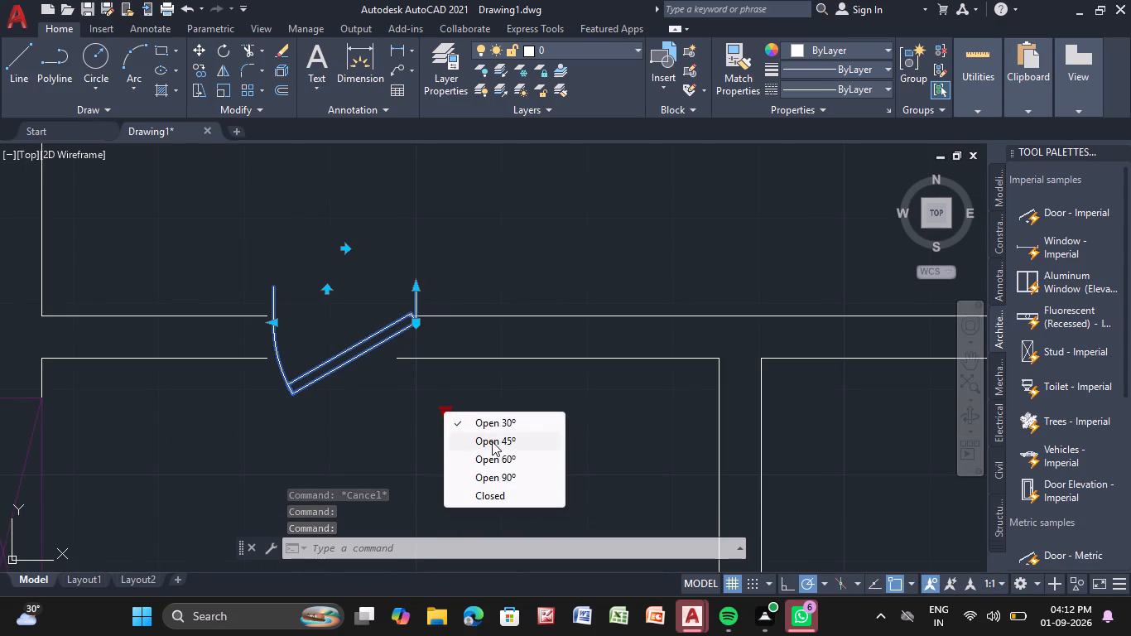
{"action": "left_click", "coordinate": [498, 421]}
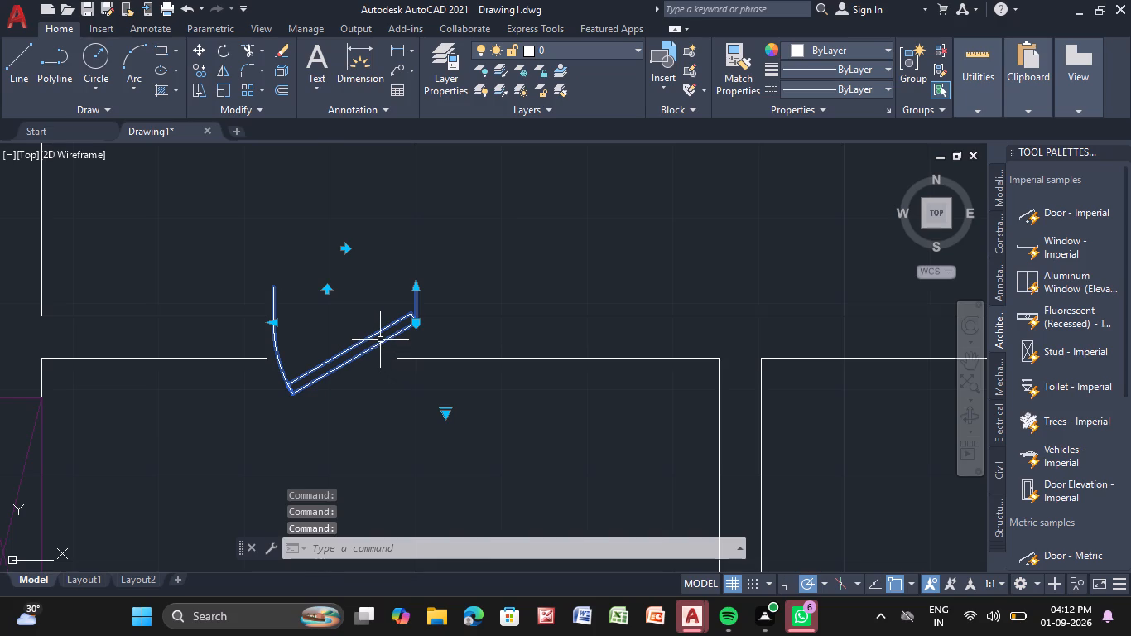
Move the partition door about 3 3/8" south from the leaf's free corner, using the Move command.
{"action": "left_click", "coordinate": [194, 46]}
{"action": "left_click_drag", "start_coordinate": [195, 46], "coordinate": [195, 68]}
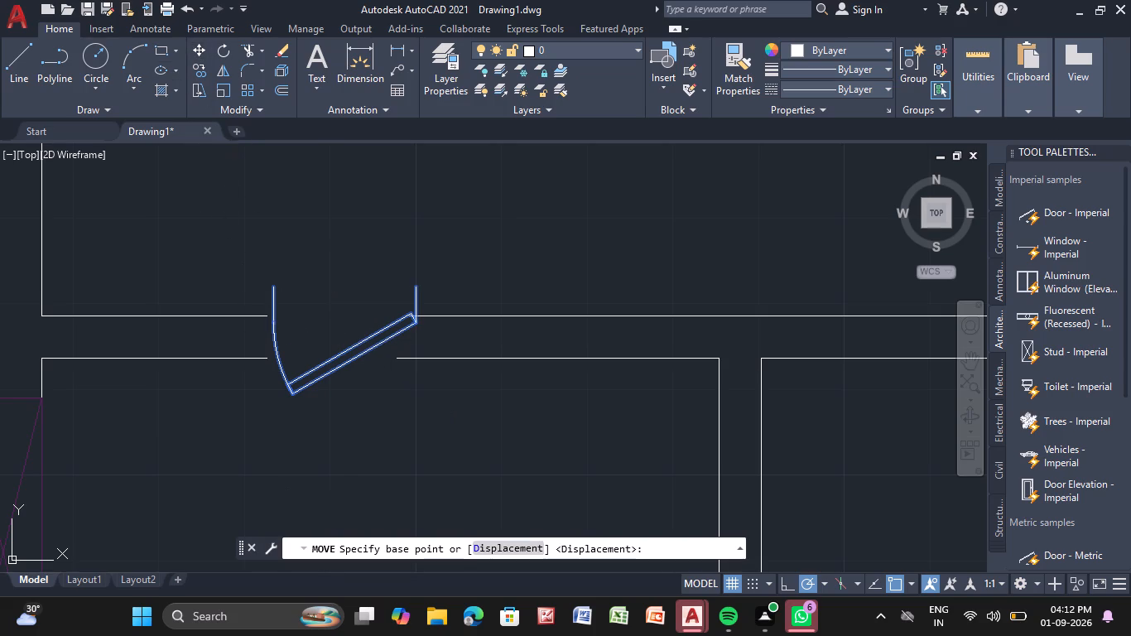
{"action": "left_click", "coordinate": [293, 393]}
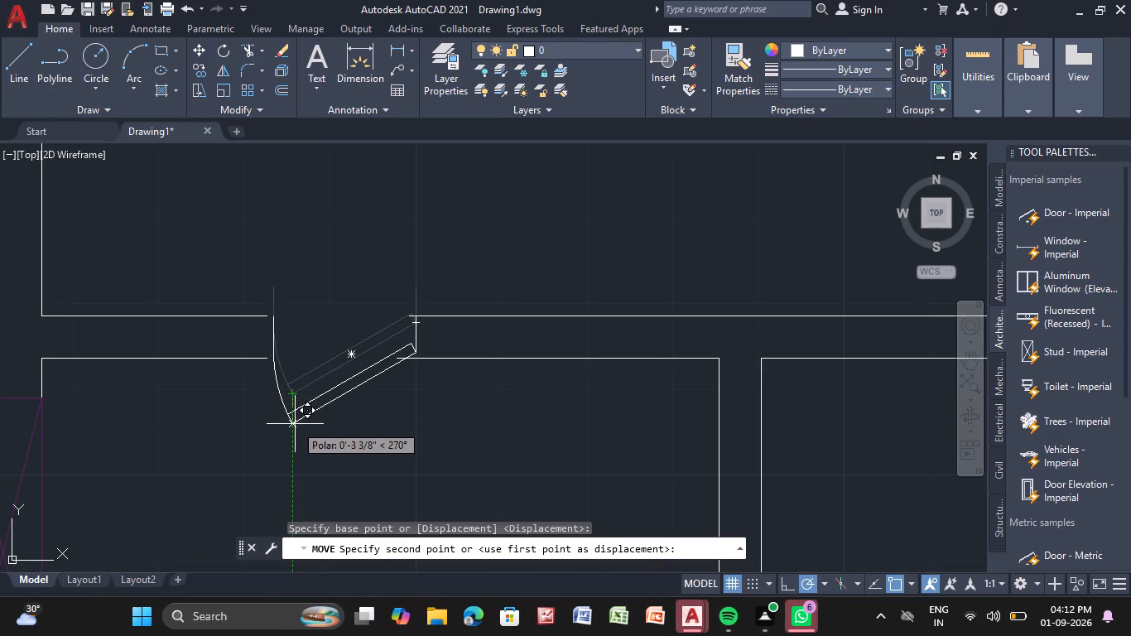
{"action": "left_click", "coordinate": [295, 424]}
{"action": "key", "text": "Escape"}
{"action": "key", "text": "Escape"}
{"action": "key", "text": "Escape"}
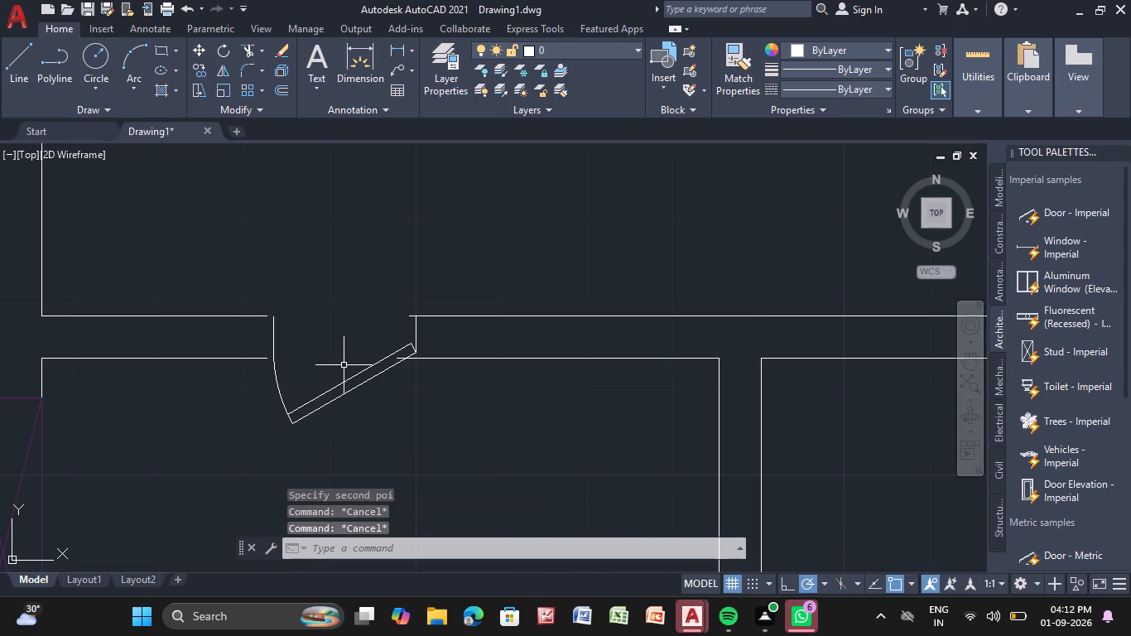
{"action": "key", "text": "Escape"}
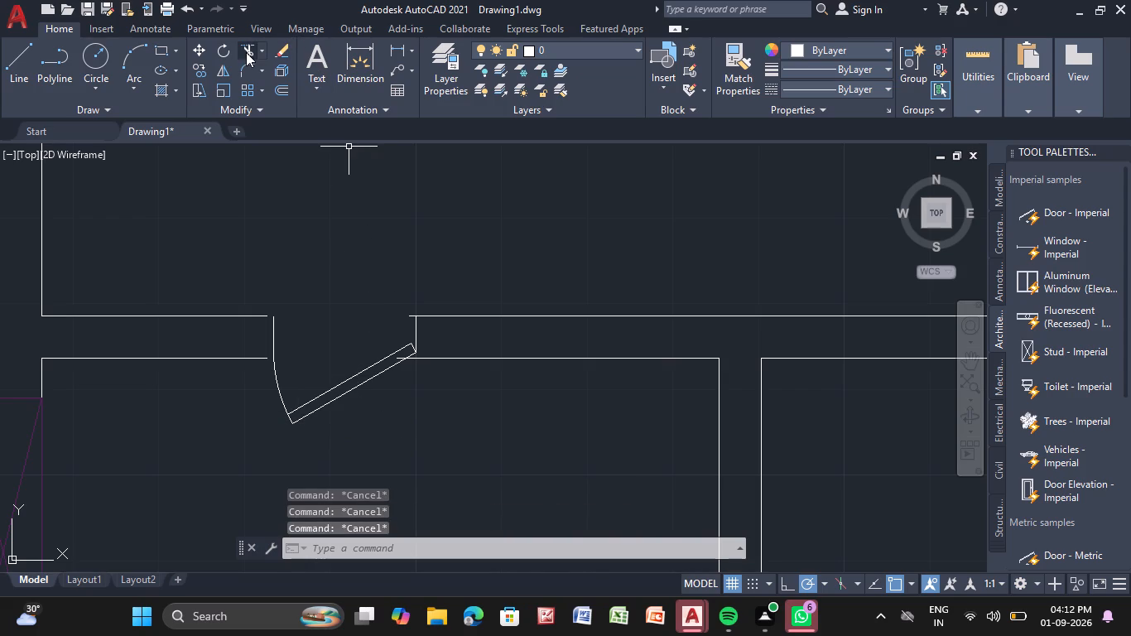
Trim the stub of the partition's south line that projects into the opening past the door leaf.
{"action": "left_click", "coordinate": [246, 52]}
{"action": "scroll", "coordinate": [406, 373], "scroll_direction": "up", "scroll_amount": 2}
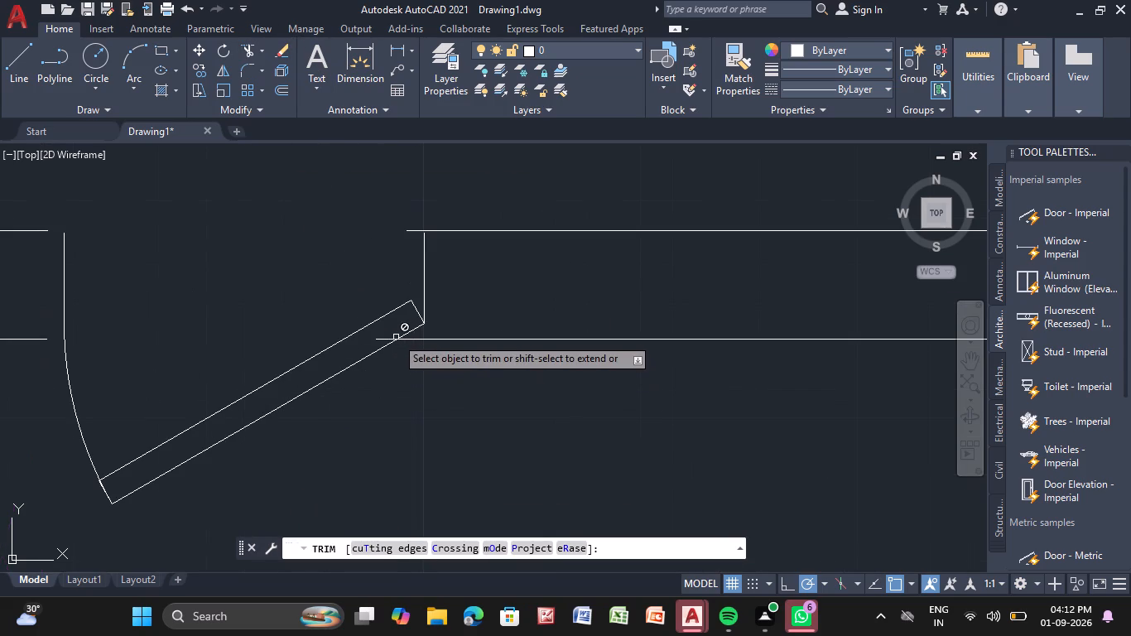
{"action": "scroll", "coordinate": [392, 338], "scroll_direction": "up", "scroll_amount": 3}
{"action": "left_click_drag", "start_coordinate": [382, 338], "coordinate": [361, 349]}
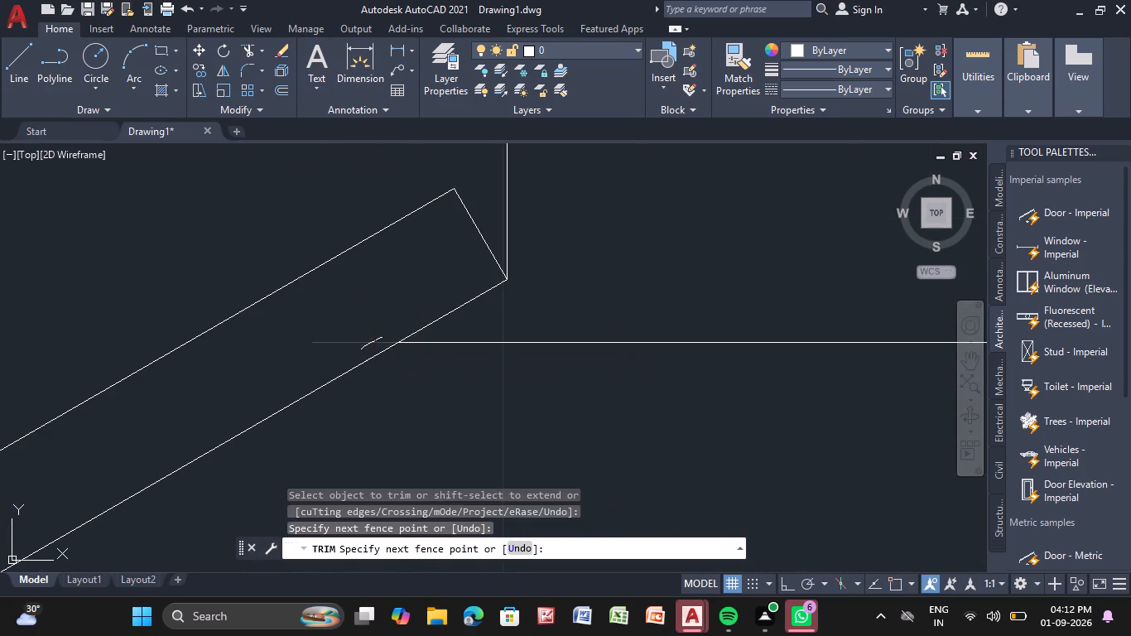
{"action": "key", "text": "Escape"}
Extend the partition's south line west of the door to meet the door's west jamb.
{"action": "scroll", "coordinate": [461, 368], "scroll_direction": "down", "scroll_amount": 3}
{"action": "middle_click_drag", "start_coordinate": [456, 381], "coordinate": [459, 380]}
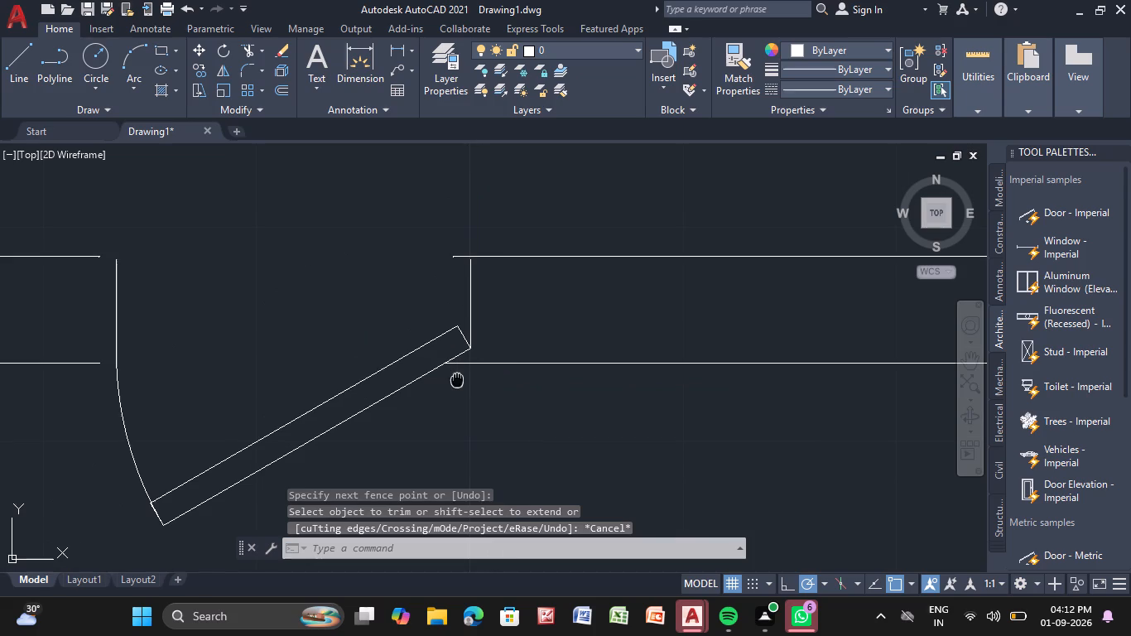
{"action": "middle_click_drag", "start_coordinate": [459, 380], "coordinate": [556, 361]}
{"action": "type", "text": "ex"}
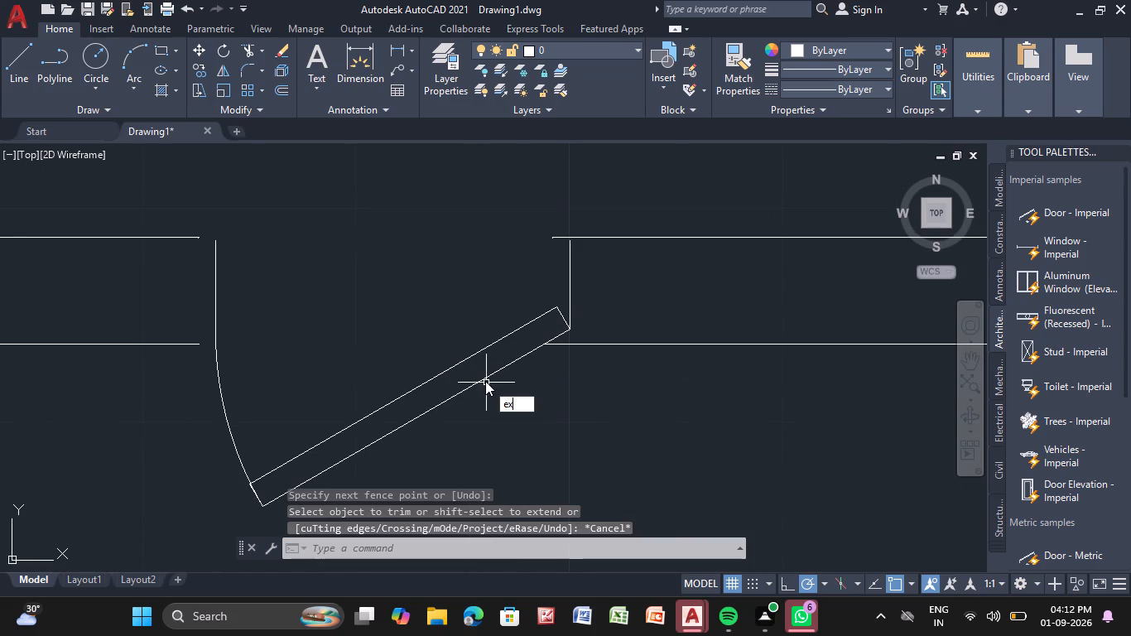
{"action": "key", "text": "Return"}
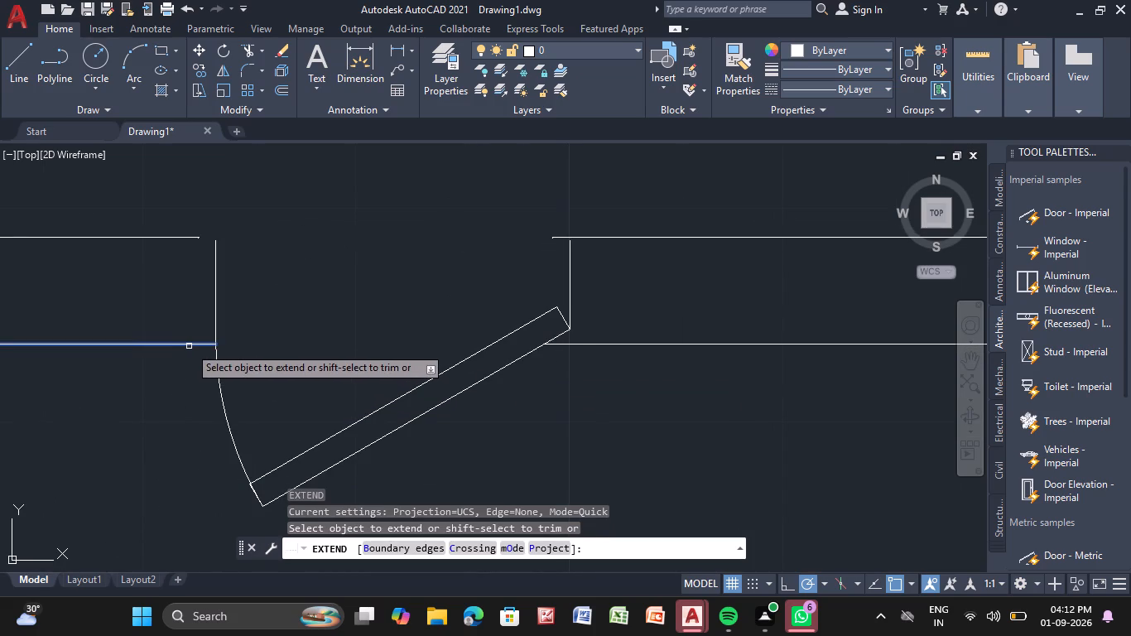
{"action": "left_click", "coordinate": [187, 346]}
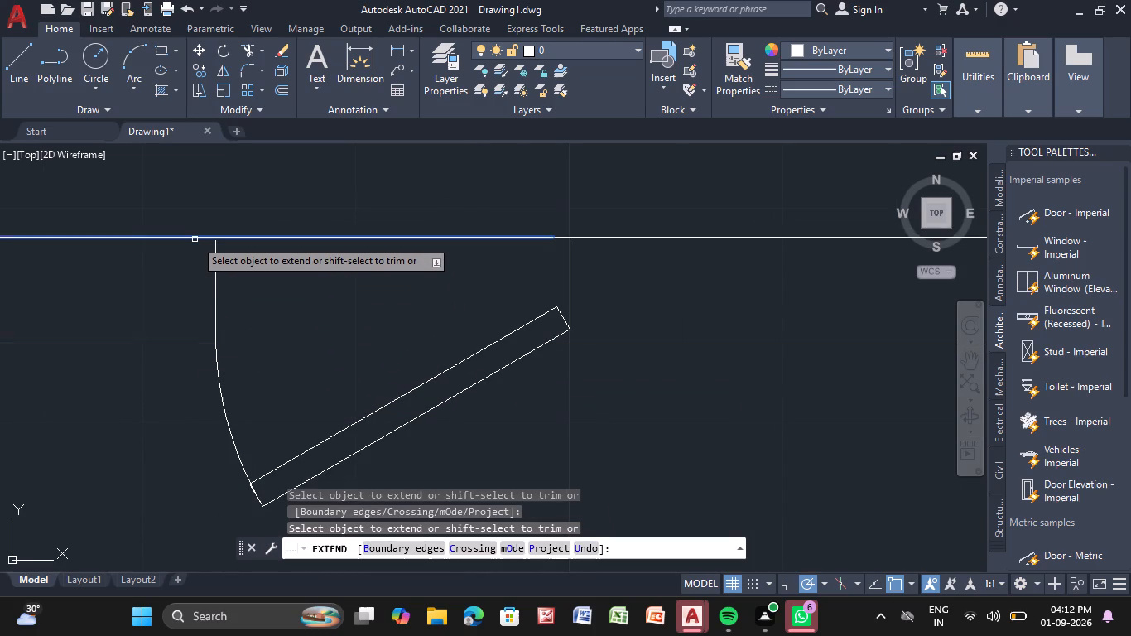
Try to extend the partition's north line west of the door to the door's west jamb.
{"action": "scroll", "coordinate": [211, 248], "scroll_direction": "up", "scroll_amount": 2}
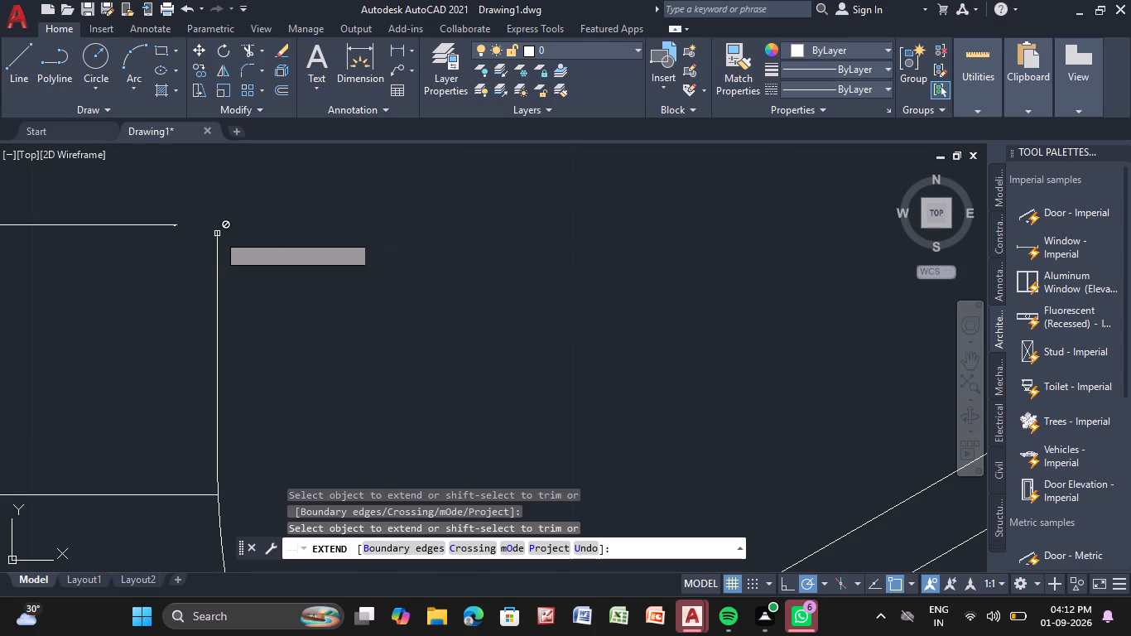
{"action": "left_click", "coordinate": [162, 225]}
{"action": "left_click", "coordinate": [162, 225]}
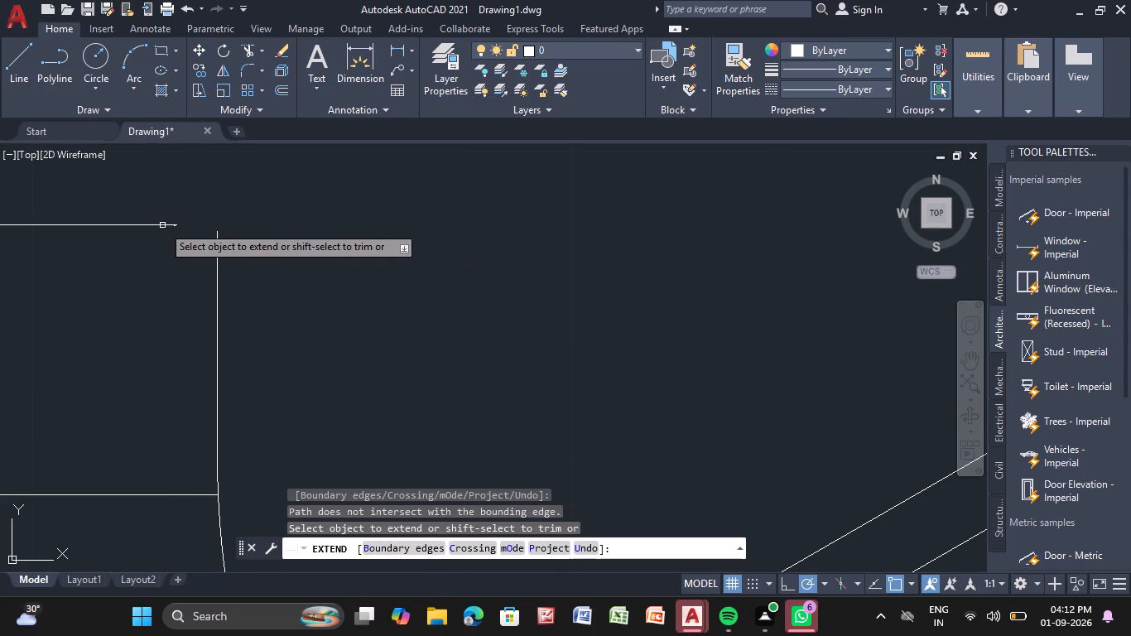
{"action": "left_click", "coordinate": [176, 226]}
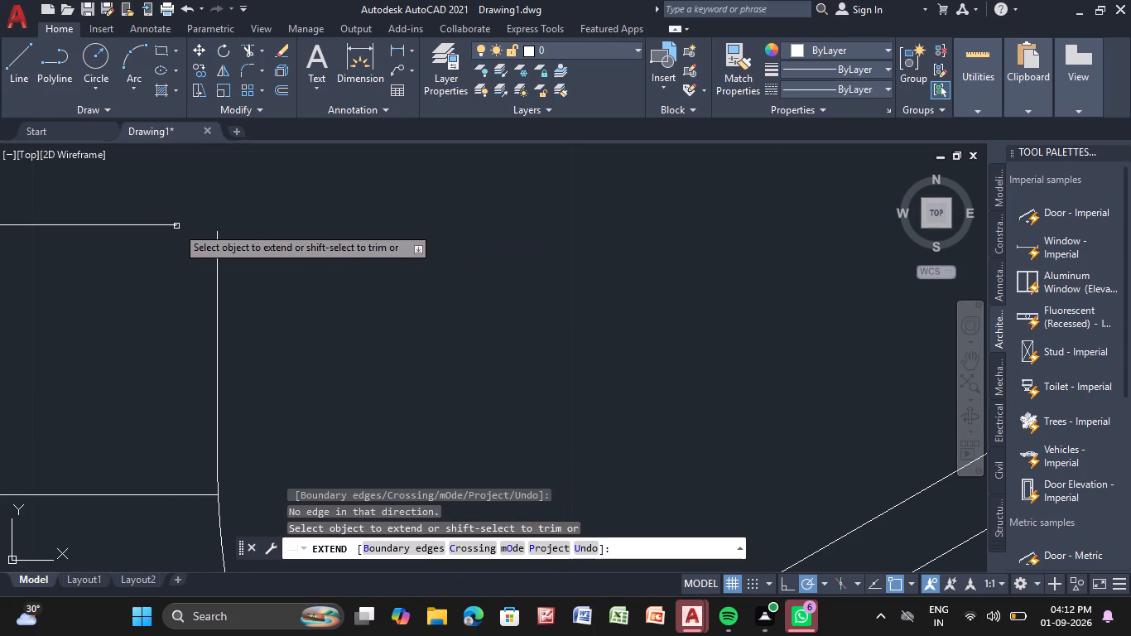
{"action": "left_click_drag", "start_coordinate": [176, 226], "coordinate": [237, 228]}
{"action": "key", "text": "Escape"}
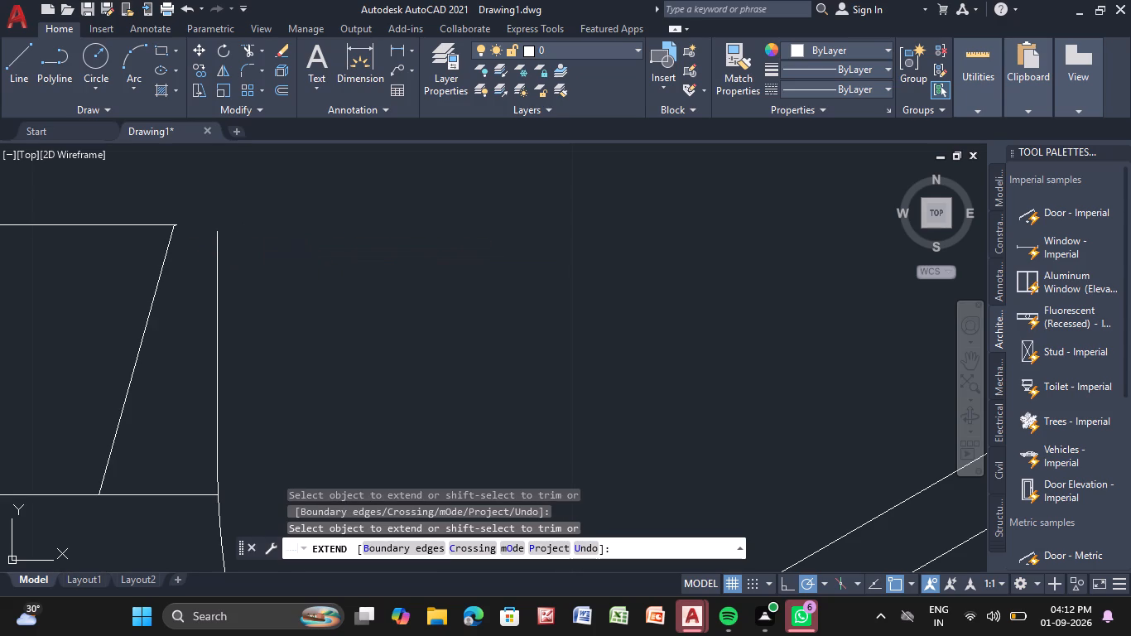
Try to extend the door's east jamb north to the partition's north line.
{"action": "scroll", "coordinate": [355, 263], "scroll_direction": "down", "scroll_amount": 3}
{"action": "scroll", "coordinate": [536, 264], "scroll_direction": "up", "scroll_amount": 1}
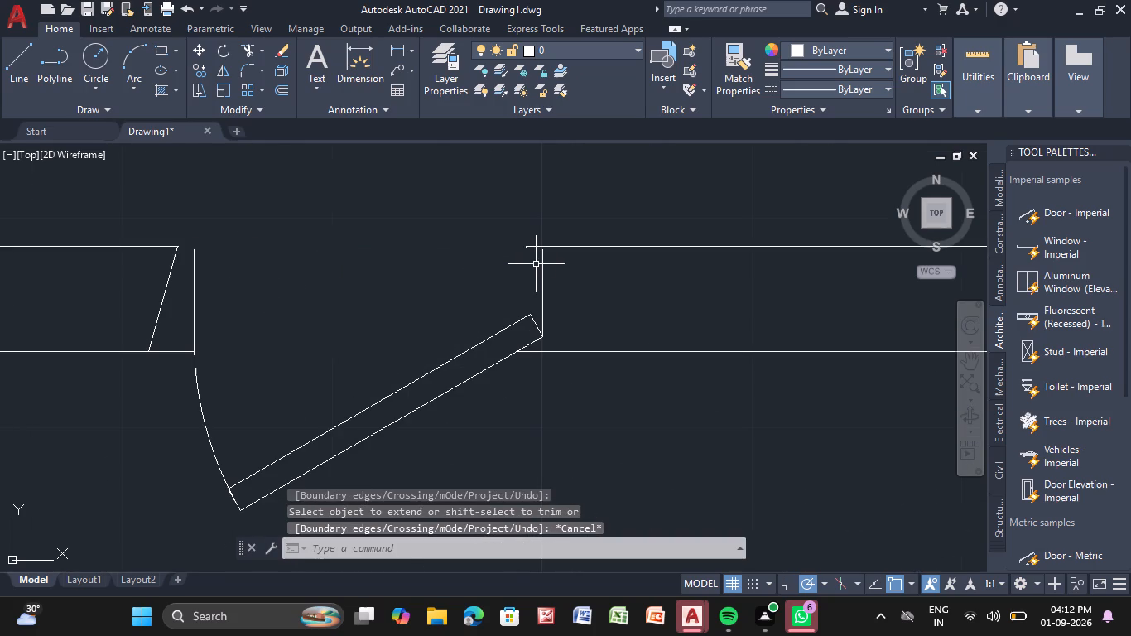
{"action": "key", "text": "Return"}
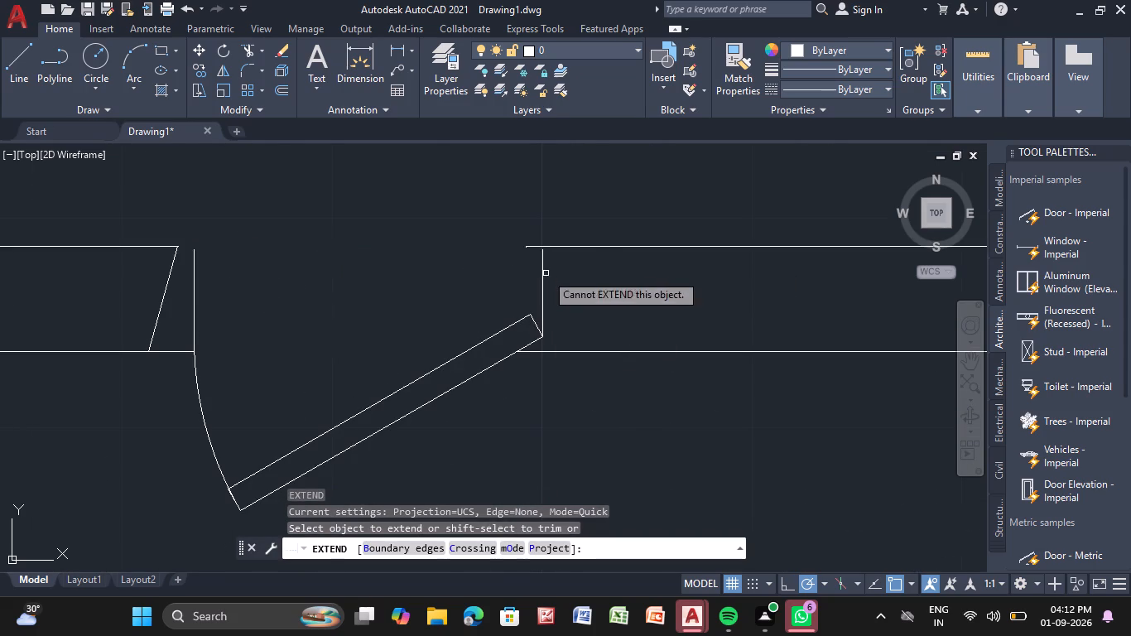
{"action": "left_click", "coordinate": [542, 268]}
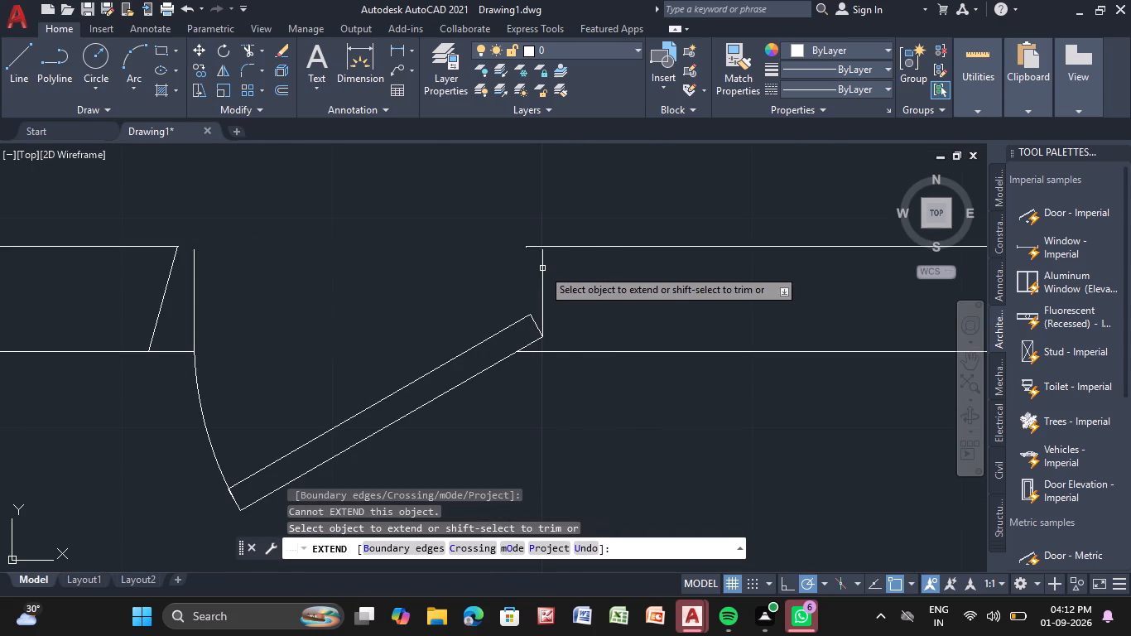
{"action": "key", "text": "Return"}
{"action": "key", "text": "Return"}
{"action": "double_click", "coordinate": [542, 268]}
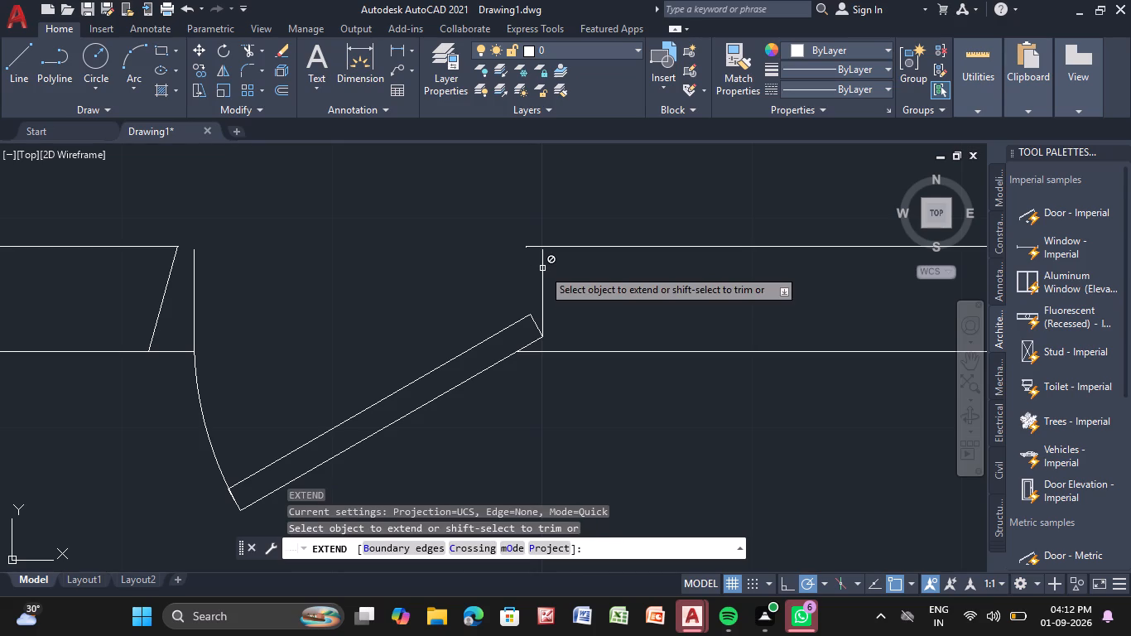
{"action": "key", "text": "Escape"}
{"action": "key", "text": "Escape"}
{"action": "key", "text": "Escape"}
Draw a short line from the top of the door's east jamb up to the partition's north line.
{"action": "key", "text": "l"}
{"action": "key", "text": "Return"}
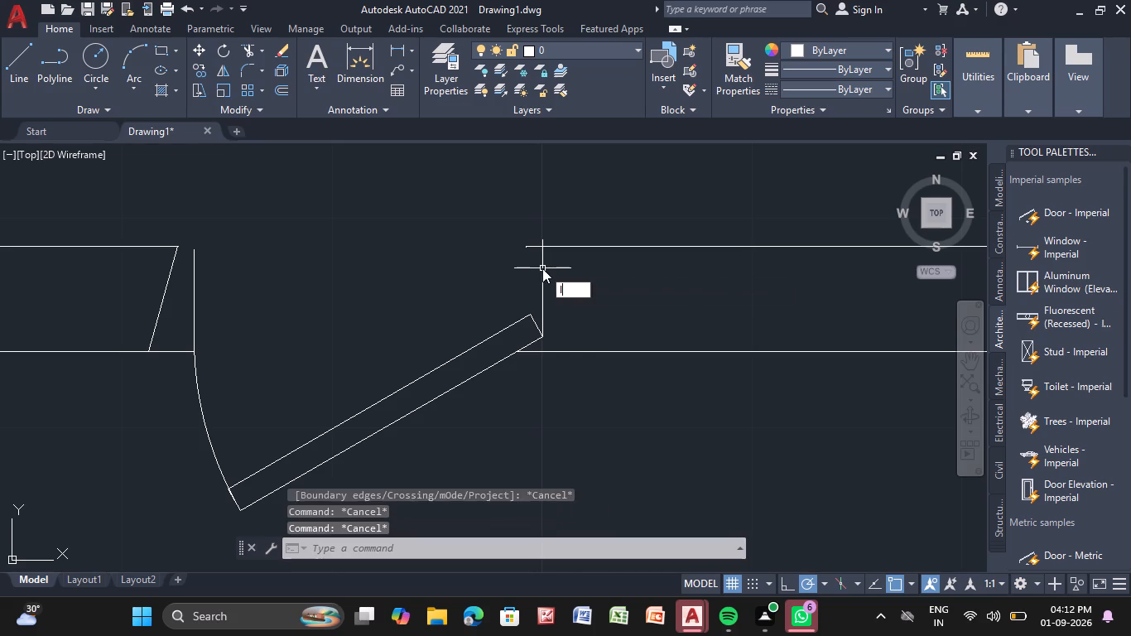
{"action": "scroll", "coordinate": [539, 261], "scroll_direction": "up", "scroll_amount": 3}
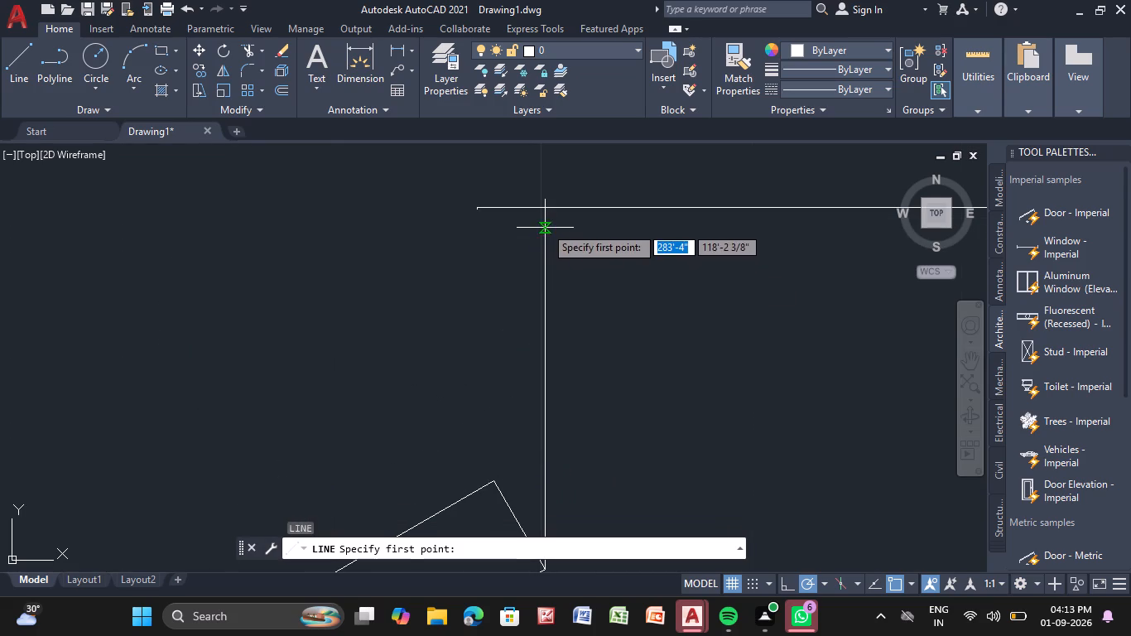
{"action": "left_click", "coordinate": [545, 224]}
{"action": "left_click", "coordinate": [545, 207]}
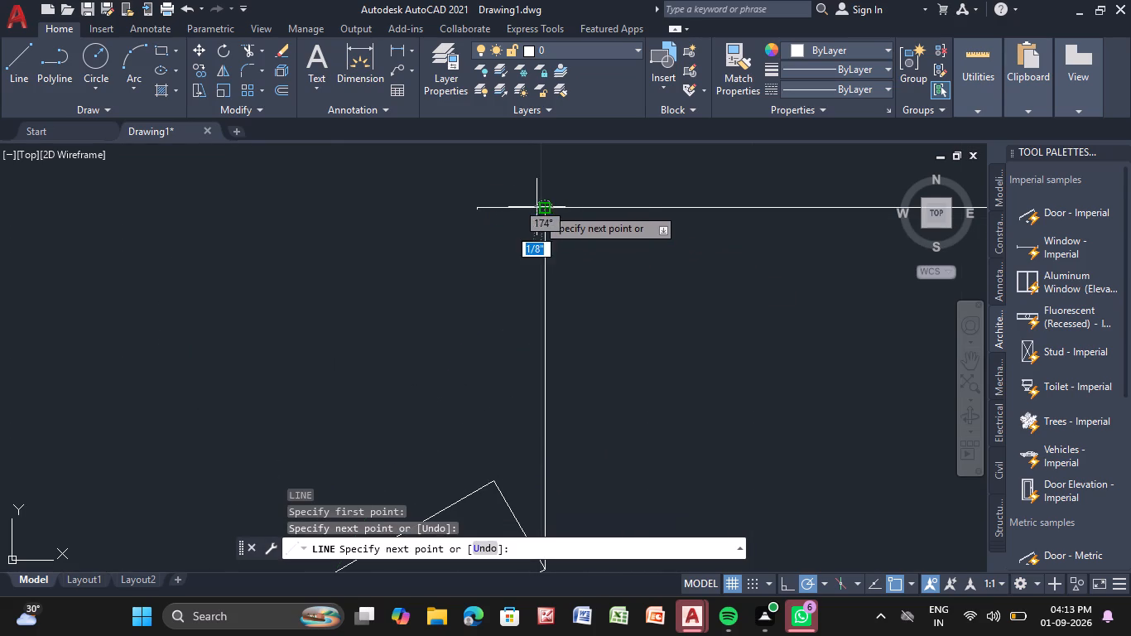
{"action": "key", "text": "Escape"}
Erase the slanted line crossing the partition just west of the door.
{"action": "scroll", "coordinate": [454, 277], "scroll_direction": "down", "scroll_amount": 3}
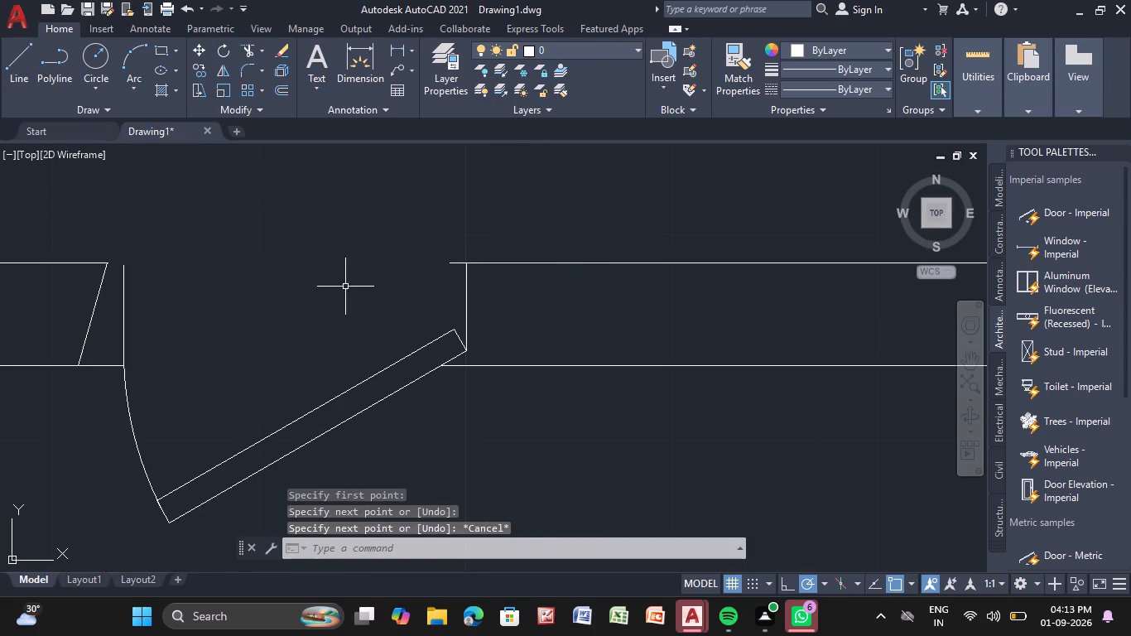
{"action": "middle_click_drag", "start_coordinate": [345, 287], "coordinate": [594, 305]}
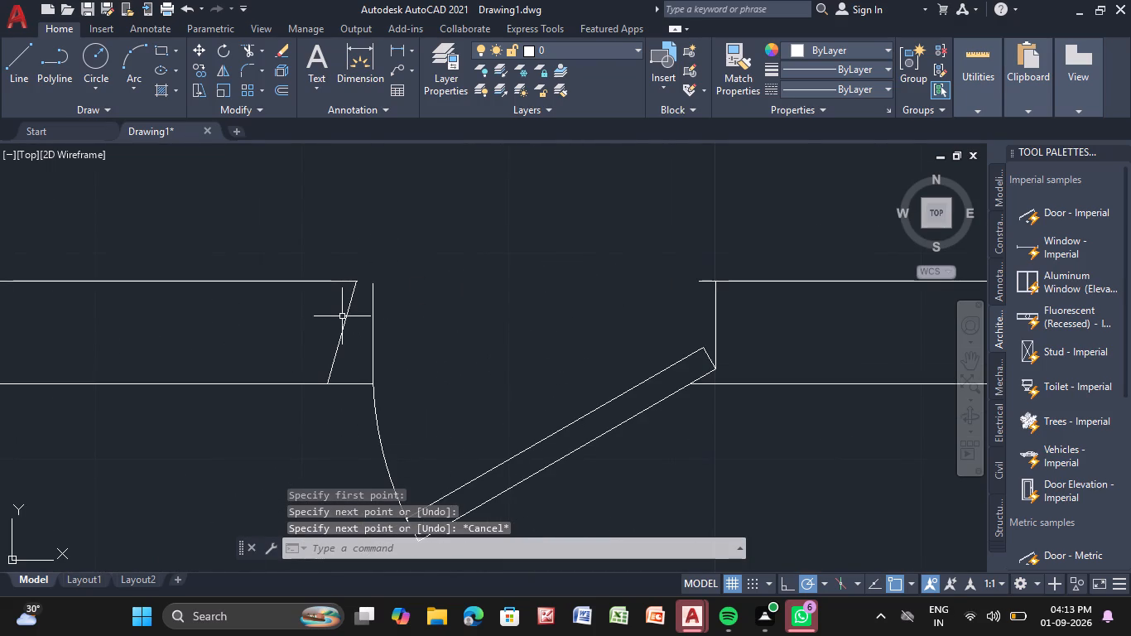
{"action": "left_click", "coordinate": [342, 325]}
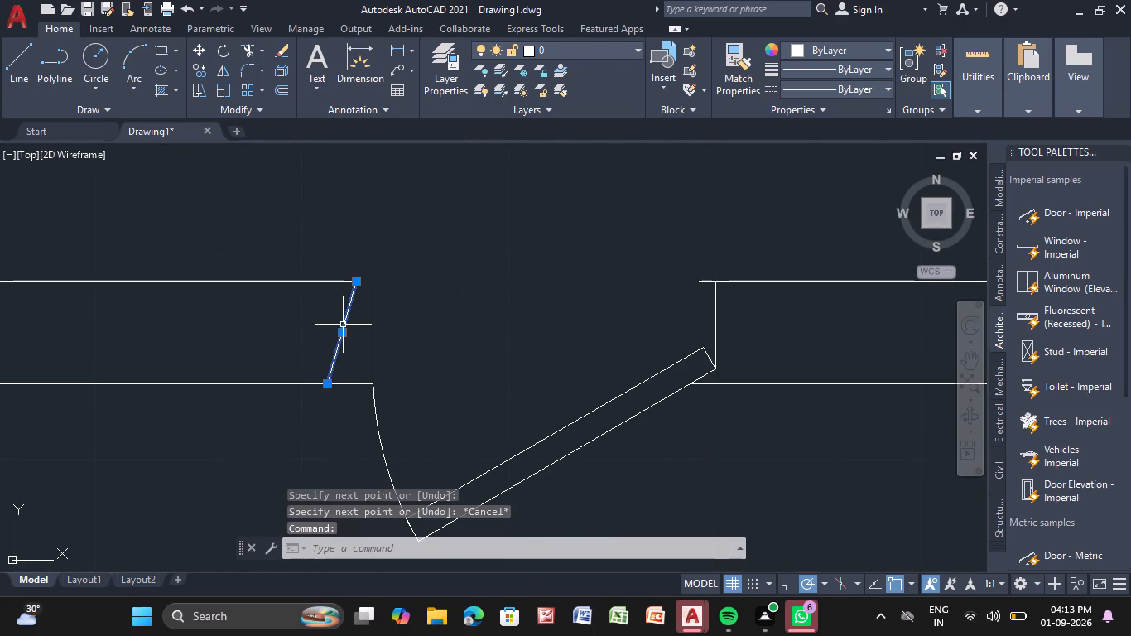
{"action": "key", "text": "Delete"}
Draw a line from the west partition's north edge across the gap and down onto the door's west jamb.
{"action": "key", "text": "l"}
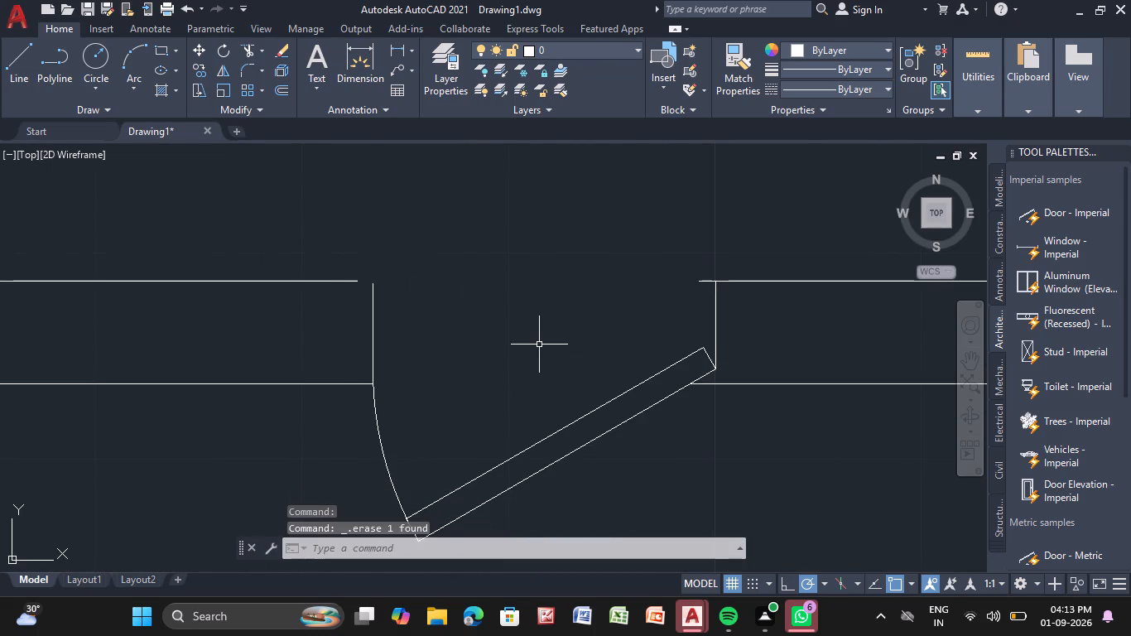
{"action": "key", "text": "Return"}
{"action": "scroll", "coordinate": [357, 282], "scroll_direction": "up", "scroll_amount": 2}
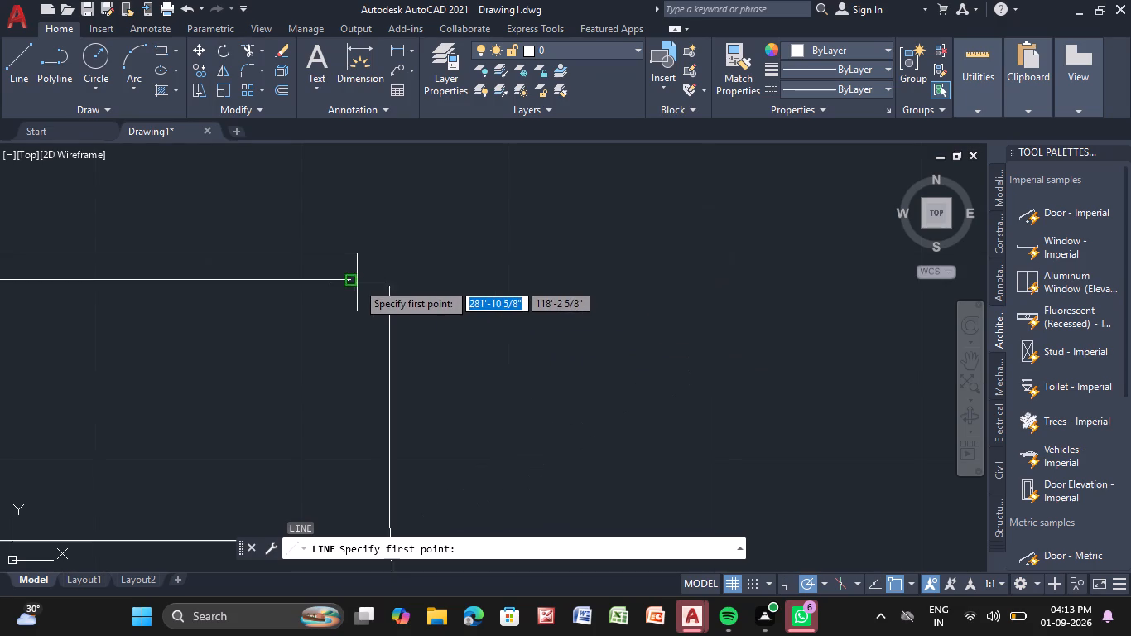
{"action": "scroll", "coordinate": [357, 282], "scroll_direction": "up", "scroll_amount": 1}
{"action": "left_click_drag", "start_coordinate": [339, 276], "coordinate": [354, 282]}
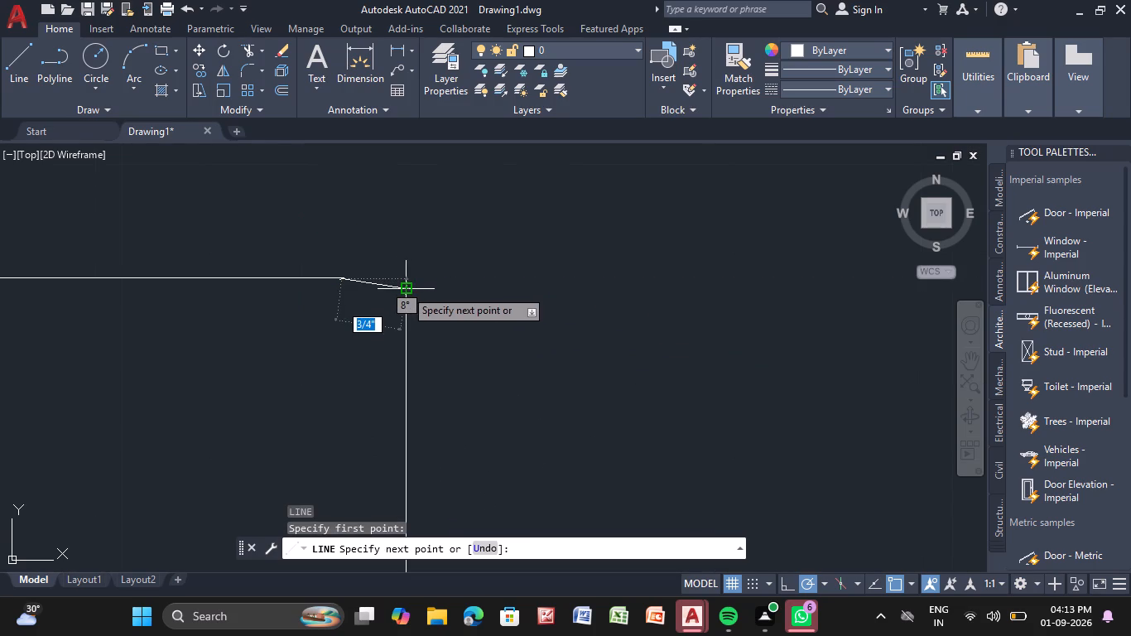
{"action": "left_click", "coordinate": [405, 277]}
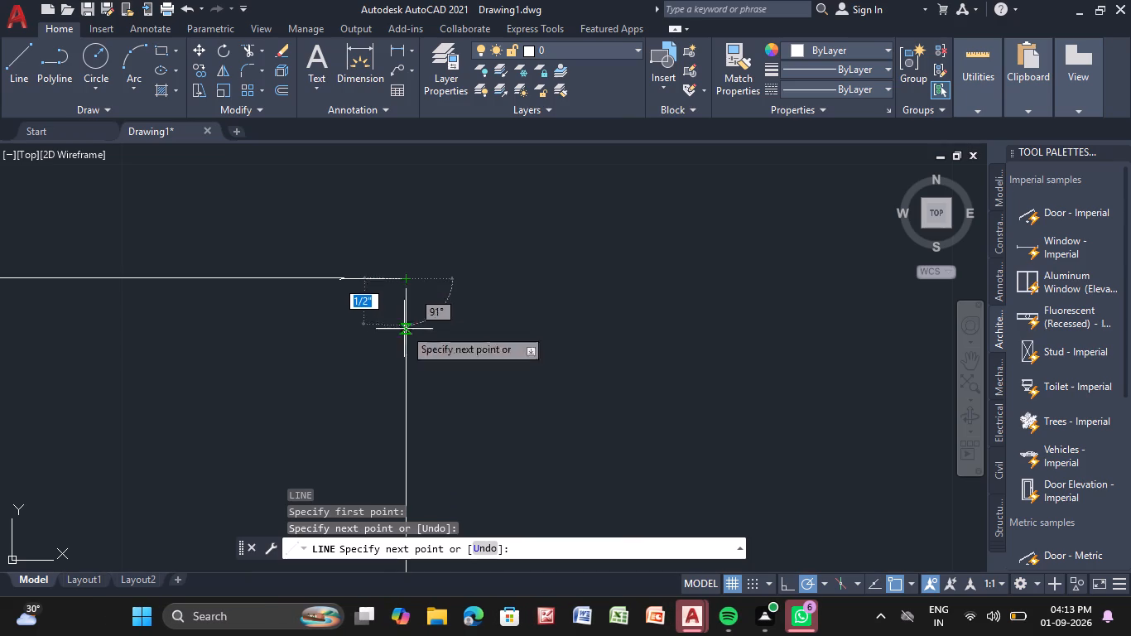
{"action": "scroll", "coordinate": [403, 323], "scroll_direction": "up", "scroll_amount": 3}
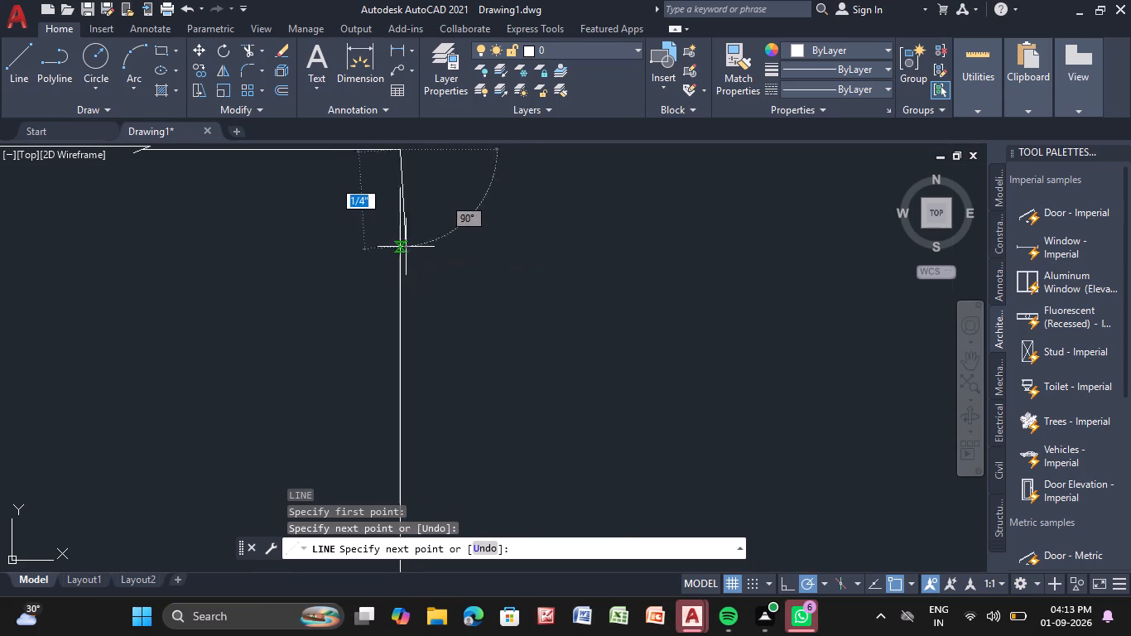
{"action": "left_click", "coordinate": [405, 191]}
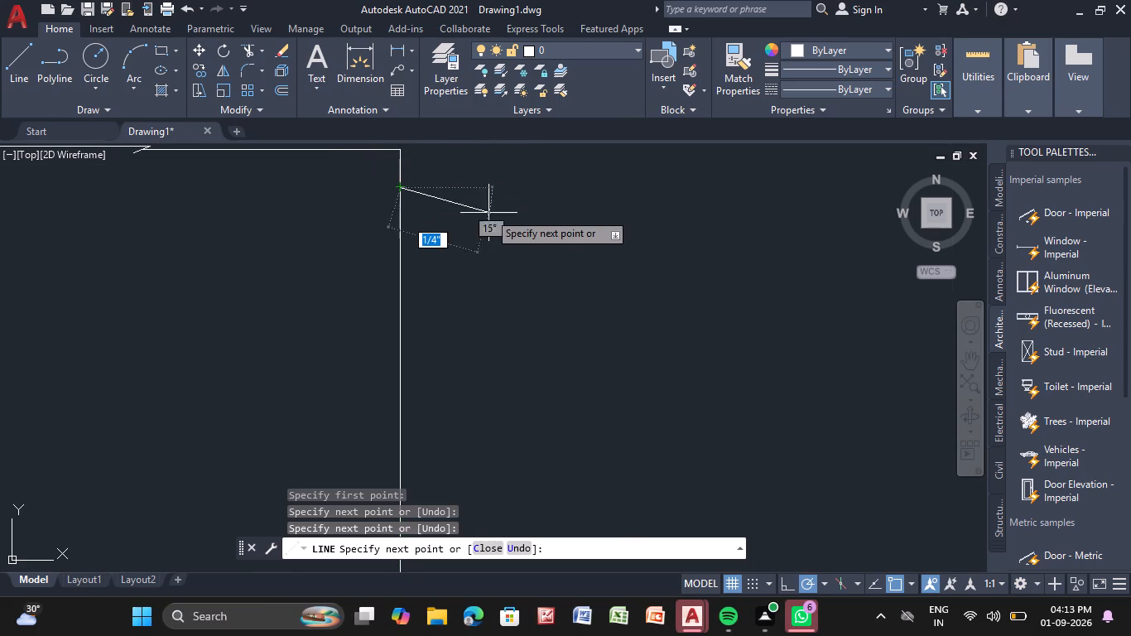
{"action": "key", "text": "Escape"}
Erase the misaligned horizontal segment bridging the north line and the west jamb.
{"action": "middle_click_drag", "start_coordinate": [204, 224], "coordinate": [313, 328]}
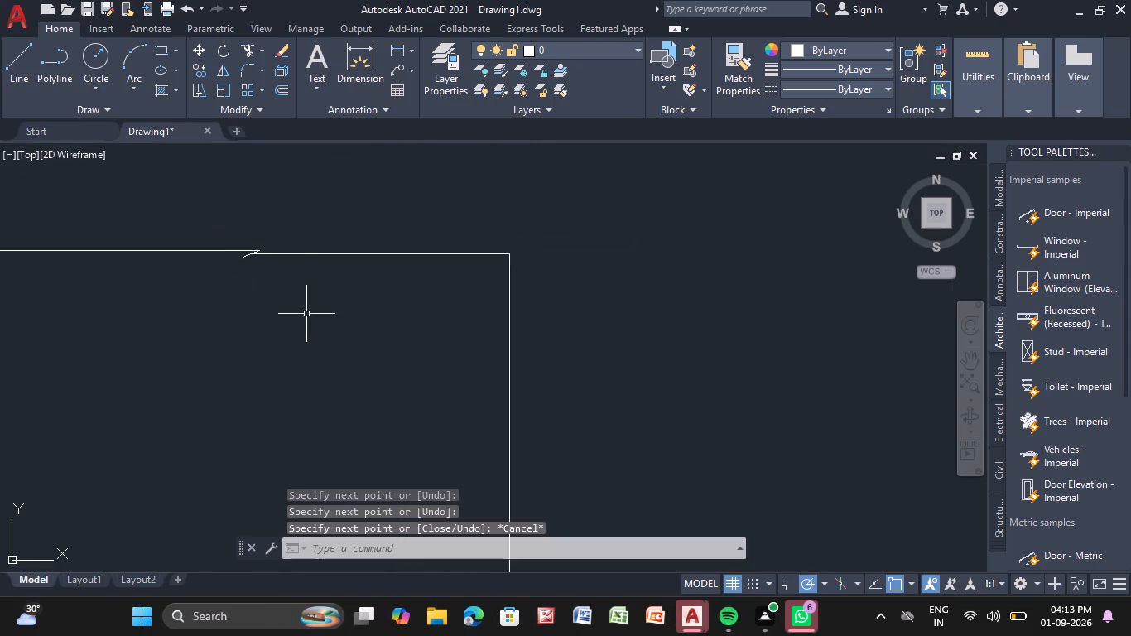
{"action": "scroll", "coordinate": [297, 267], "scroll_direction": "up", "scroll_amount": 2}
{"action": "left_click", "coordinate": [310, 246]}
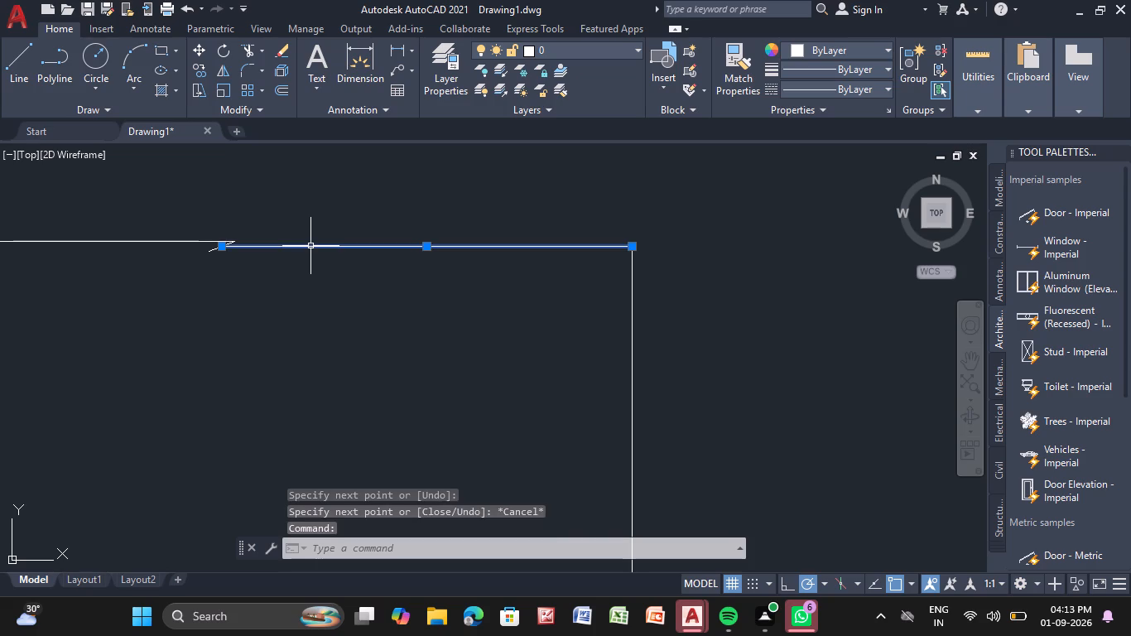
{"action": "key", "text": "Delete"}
Draw a horizontal line about 3/4" from the north line's endpoint to above the west jamb, continuing down onto the jamb.
{"action": "key", "text": "l"}
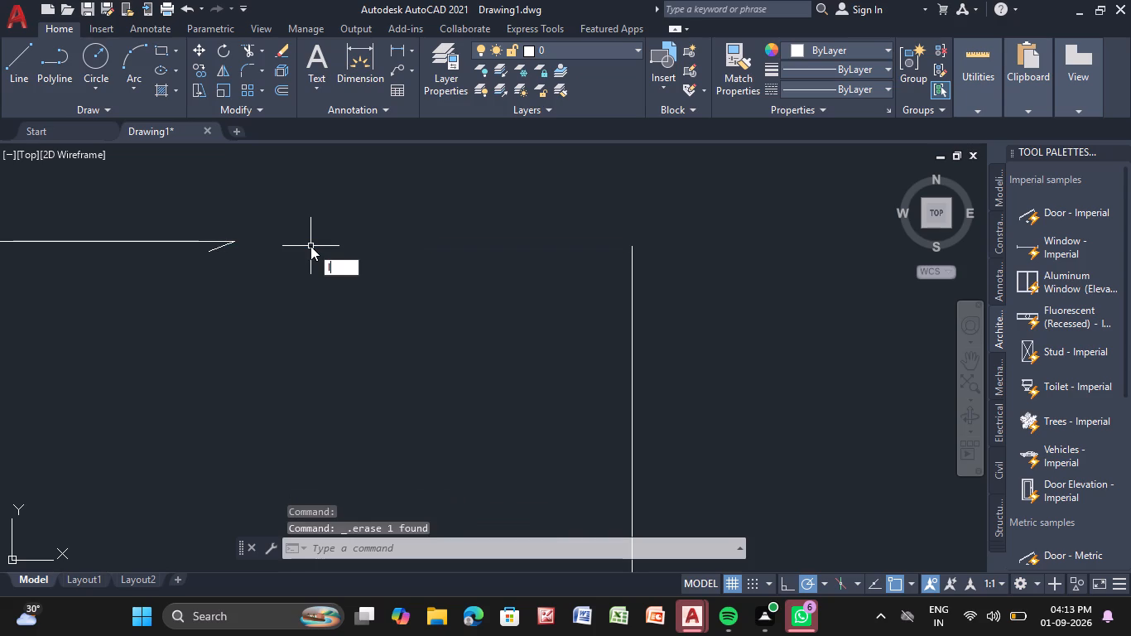
{"action": "key", "text": "Return"}
{"action": "scroll", "coordinate": [242, 258], "scroll_direction": "up", "scroll_amount": 1}
{"action": "middle_click_drag", "start_coordinate": [241, 258], "coordinate": [250, 320]}
{"action": "scroll", "coordinate": [250, 319], "scroll_direction": "down", "scroll_amount": 1}
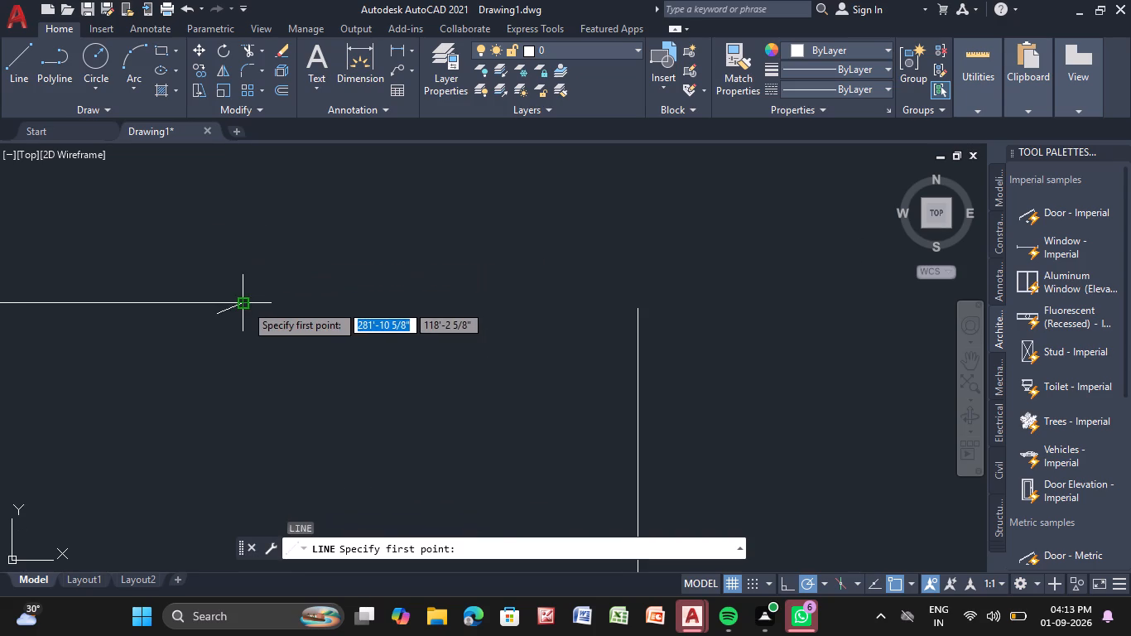
{"action": "left_click", "coordinate": [245, 303]}
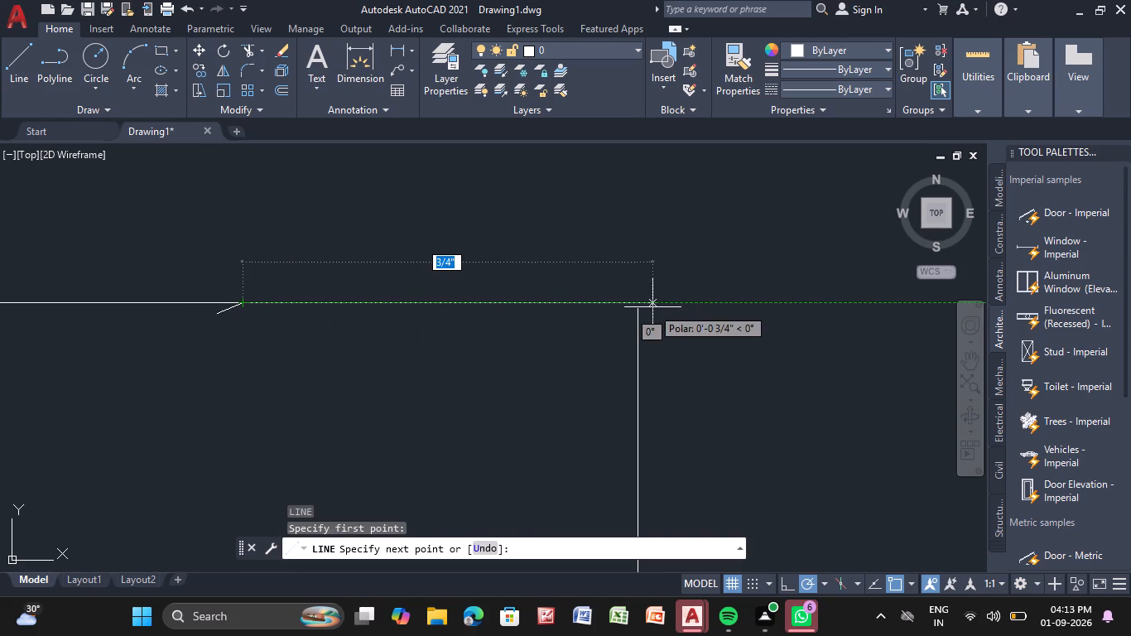
{"action": "left_click", "coordinate": [640, 303]}
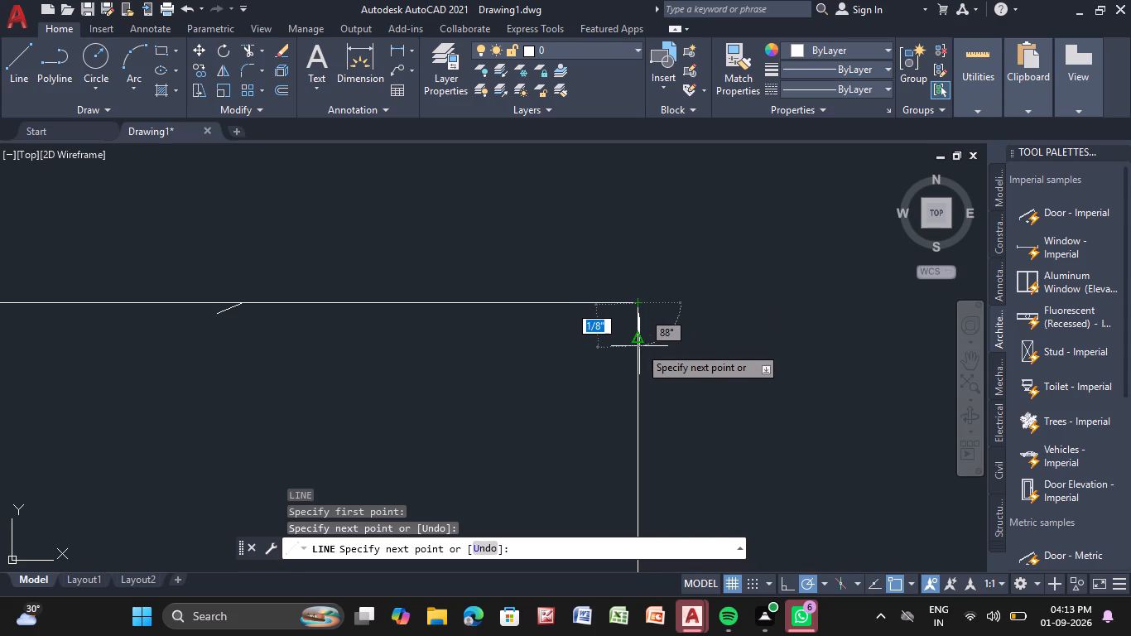
{"action": "left_click", "coordinate": [639, 346]}
{"action": "key", "text": "Escape"}
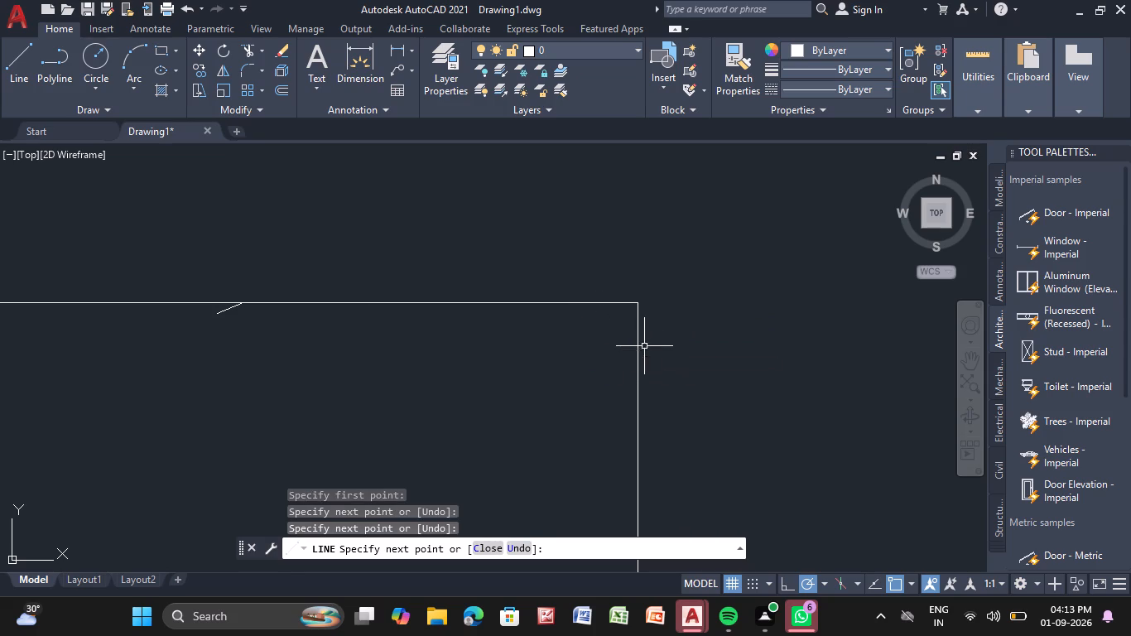
Erase the tiny slanted line left under the partition's north line near the west jamb.
{"action": "left_click", "coordinate": [229, 309]}
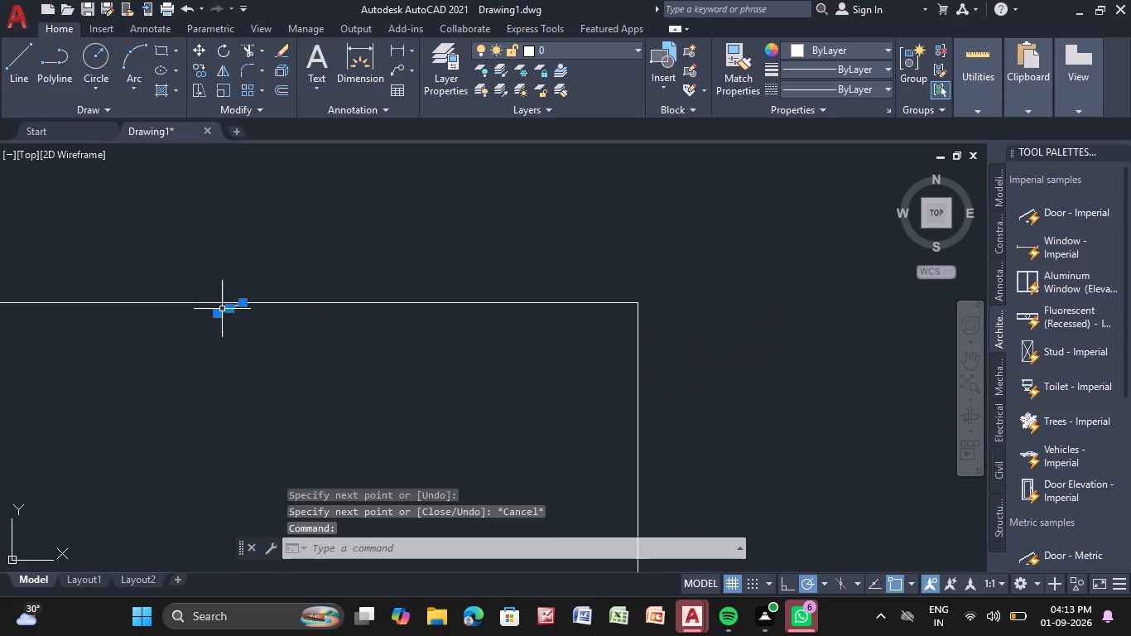
{"action": "key", "text": "Delete"}
Trim the stub of the partition's north line that projects into the opening past the door's east jamb.
{"action": "scroll", "coordinate": [377, 306], "scroll_direction": "down", "scroll_amount": 2}
{"action": "scroll", "coordinate": [528, 306], "scroll_direction": "down", "scroll_amount": 2}
{"action": "scroll", "coordinate": [656, 334], "scroll_direction": "down", "scroll_amount": 2}
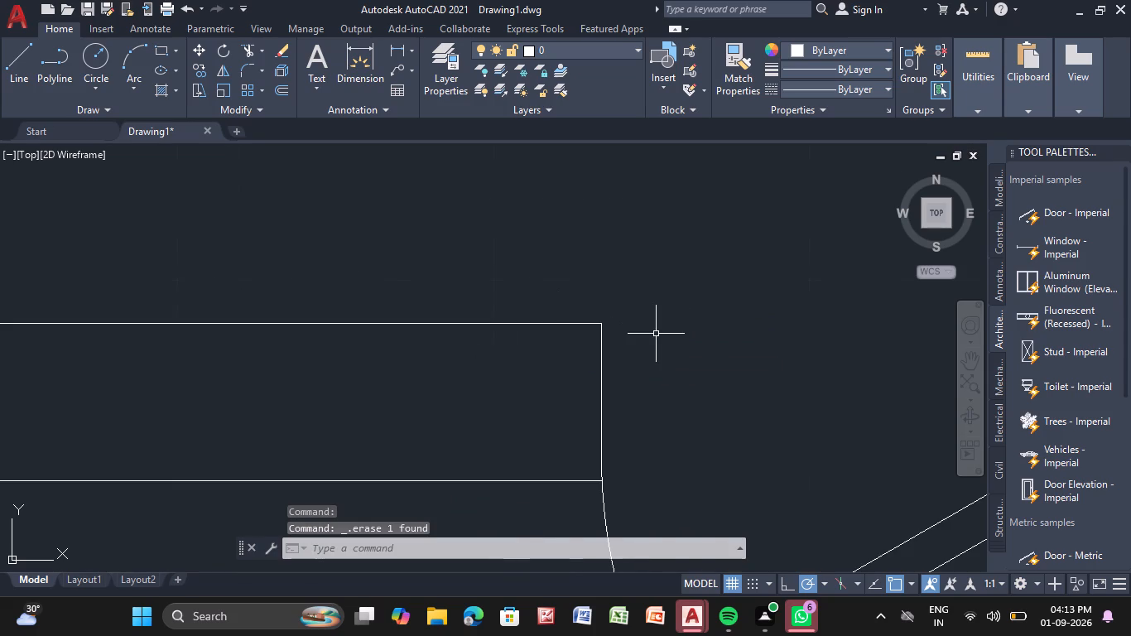
{"action": "scroll", "coordinate": [700, 336], "scroll_direction": "down", "scroll_amount": 2}
{"action": "middle_click_drag", "start_coordinate": [701, 335], "coordinate": [344, 335]}
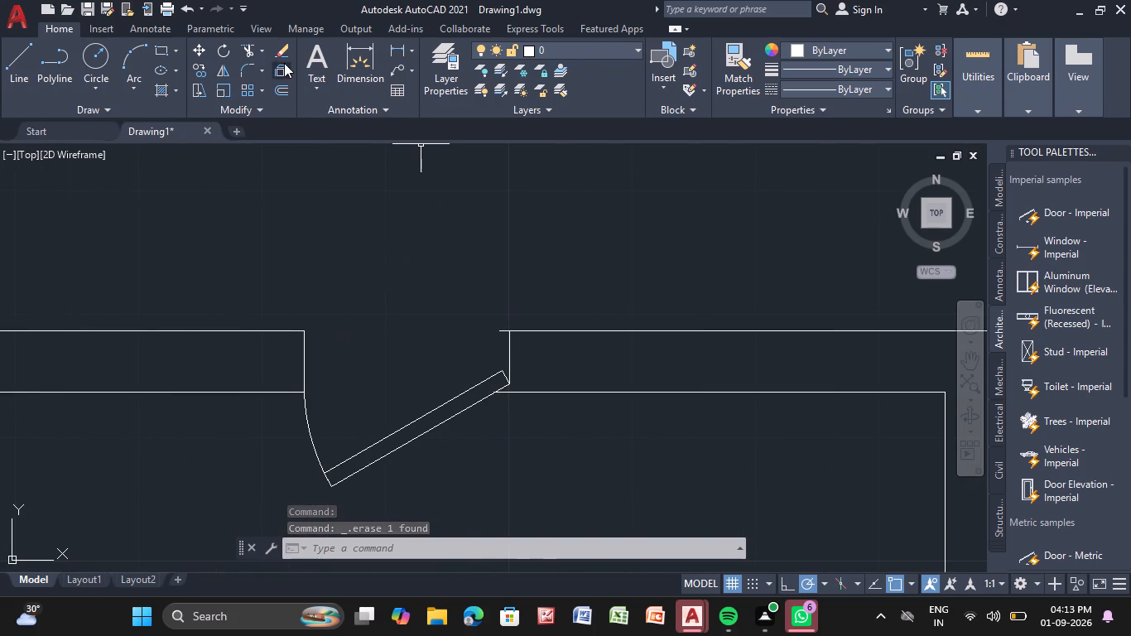
{"action": "left_click", "coordinate": [243, 48]}
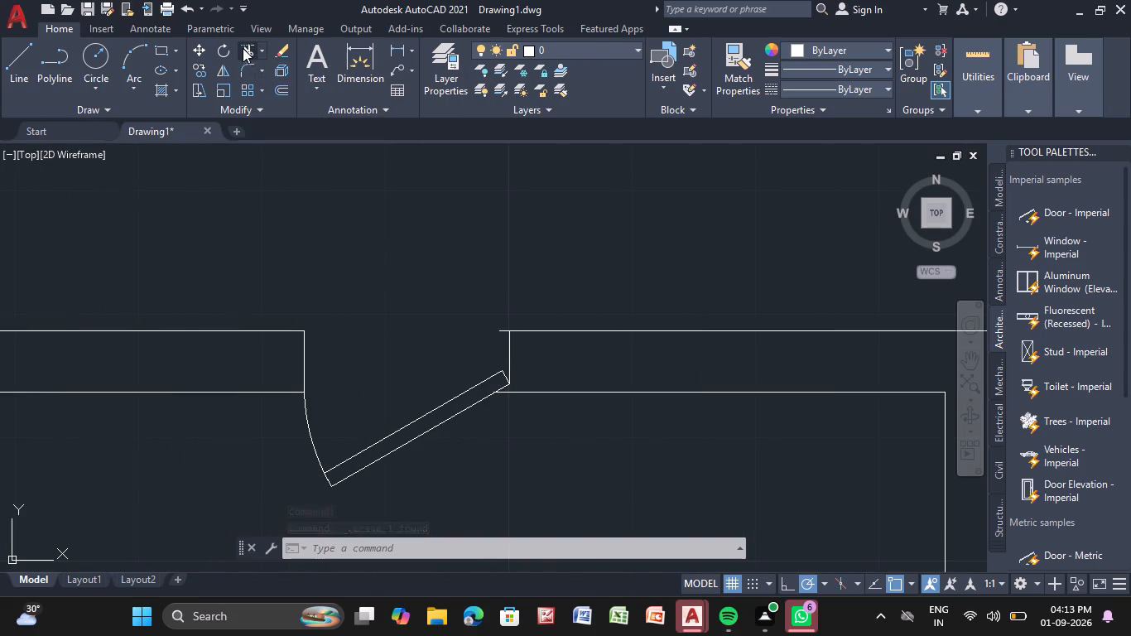
{"action": "middle_click_drag", "start_coordinate": [479, 325], "coordinate": [458, 263]}
{"action": "scroll", "coordinate": [460, 289], "scroll_direction": "up", "scroll_amount": 3}
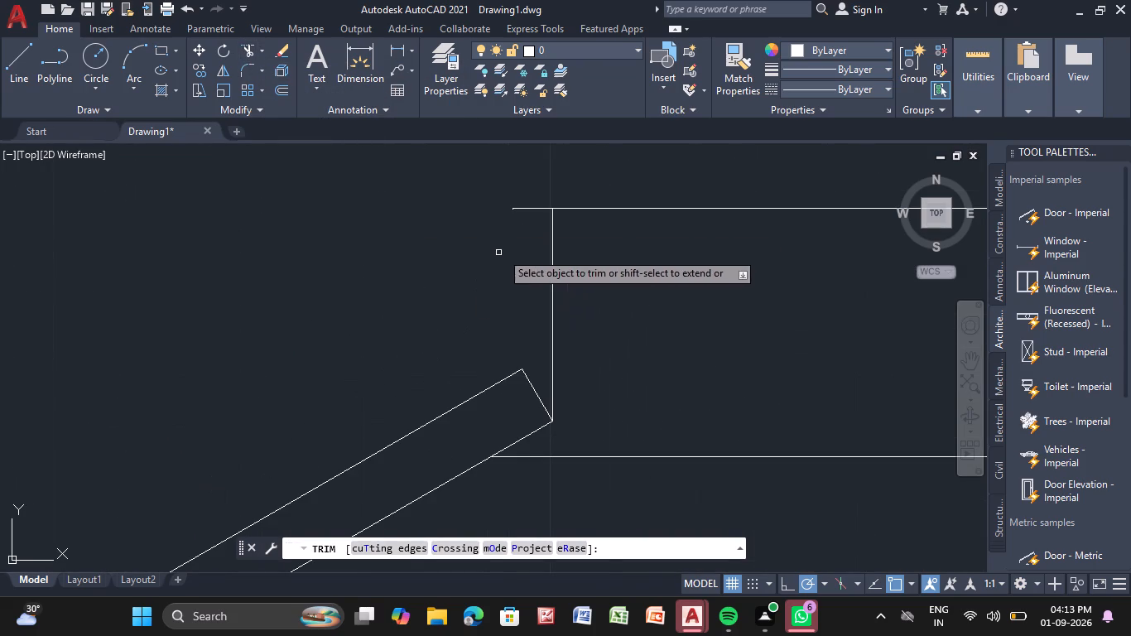
{"action": "left_click_drag", "start_coordinate": [531, 201], "coordinate": [522, 235]}
{"action": "left_click_drag", "start_coordinate": [518, 206], "coordinate": [515, 210]}
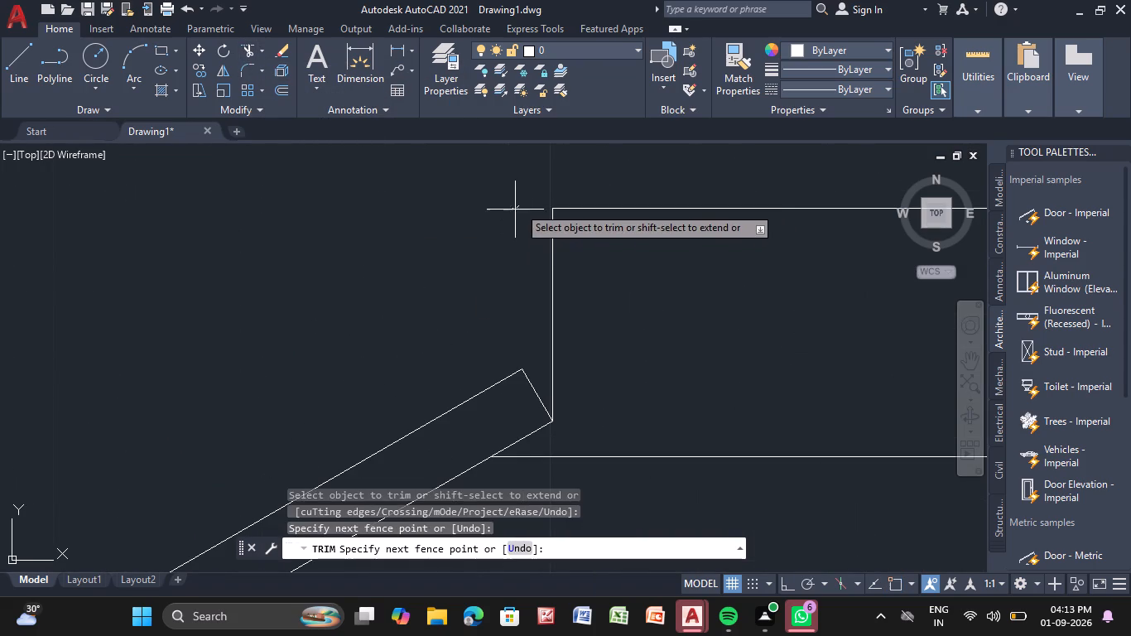
{"action": "left_click_drag", "start_coordinate": [515, 210], "coordinate": [494, 220]}
{"action": "left_click_drag", "start_coordinate": [518, 195], "coordinate": [476, 237]}
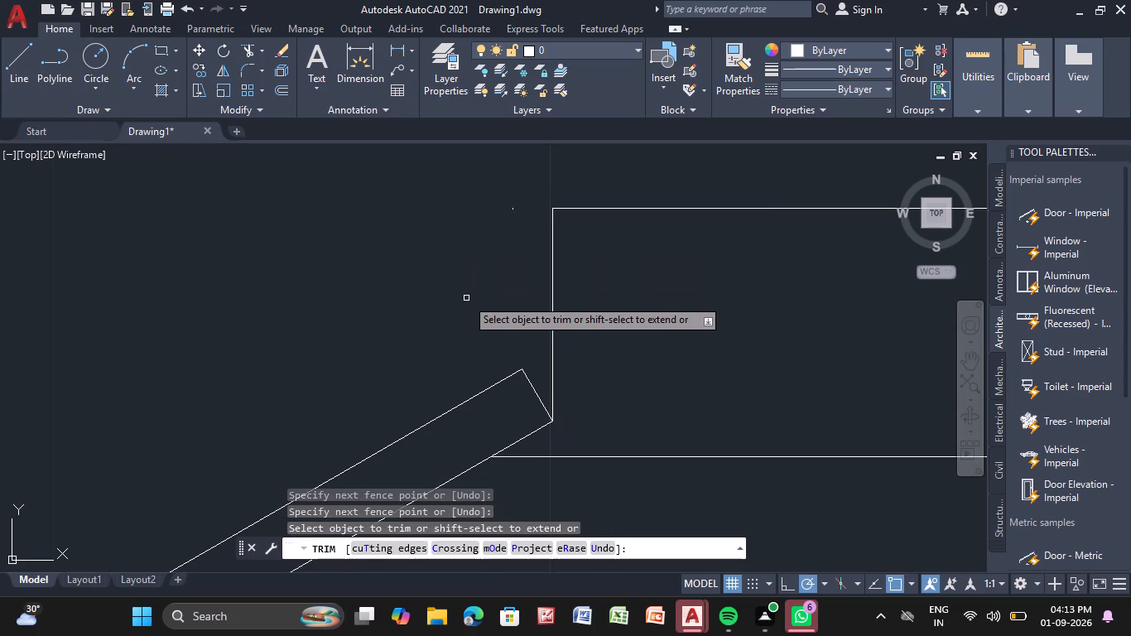
{"action": "key", "text": "Escape"}
Erase the tiny leftover fragment of the north line inside the door opening.
{"action": "left_click_drag", "start_coordinate": [470, 204], "coordinate": [532, 209]}
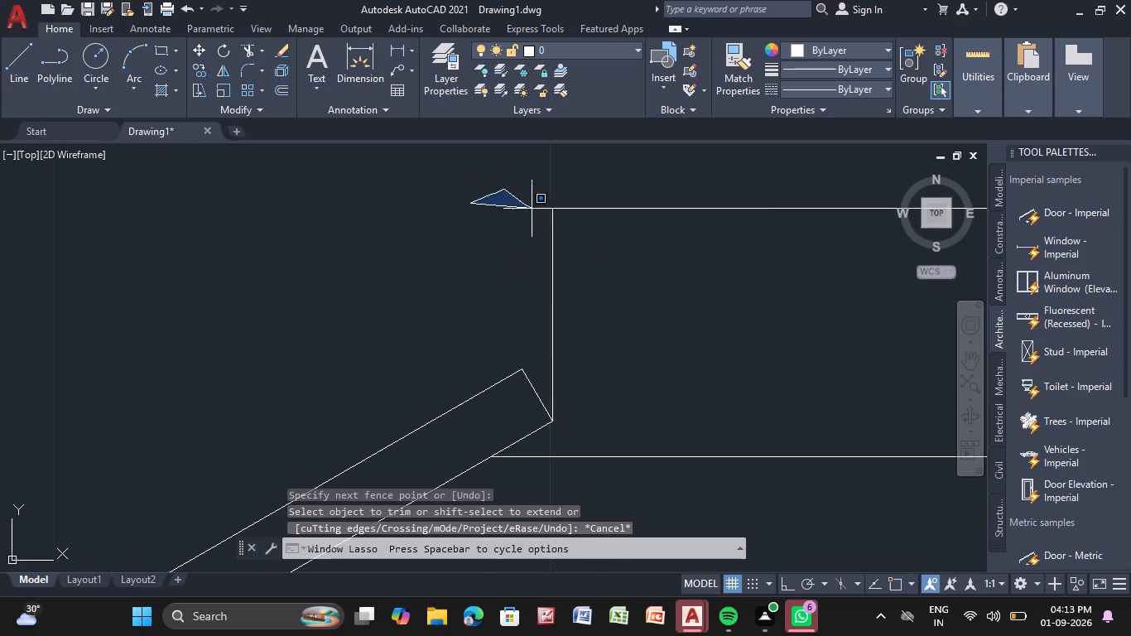
{"action": "left_click_drag", "start_coordinate": [532, 209], "coordinate": [481, 236]}
{"action": "key", "text": "Delete"}
Copy the spare door from the northwest room onto the horizontal partition, just east of the short vertical partition below it.
{"action": "scroll", "coordinate": [451, 216], "scroll_direction": "down", "scroll_amount": 1}
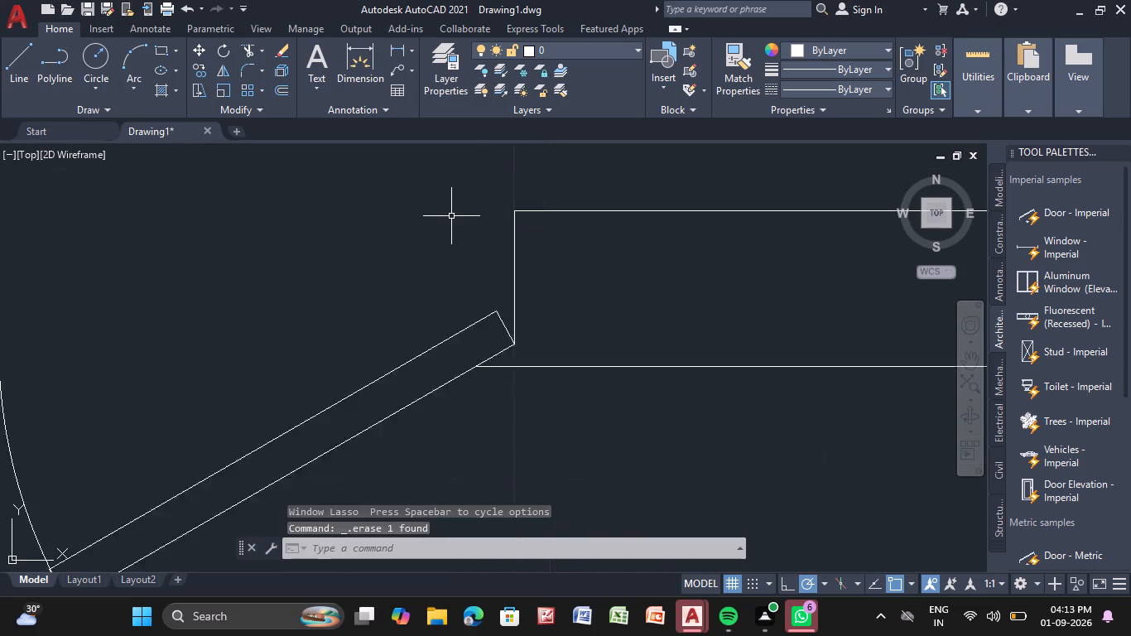
{"action": "scroll", "coordinate": [451, 216], "scroll_direction": "down", "scroll_amount": 4}
{"action": "middle_click_drag", "start_coordinate": [451, 216], "coordinate": [436, 311]}
{"action": "scroll", "coordinate": [436, 311], "scroll_direction": "down", "scroll_amount": 1}
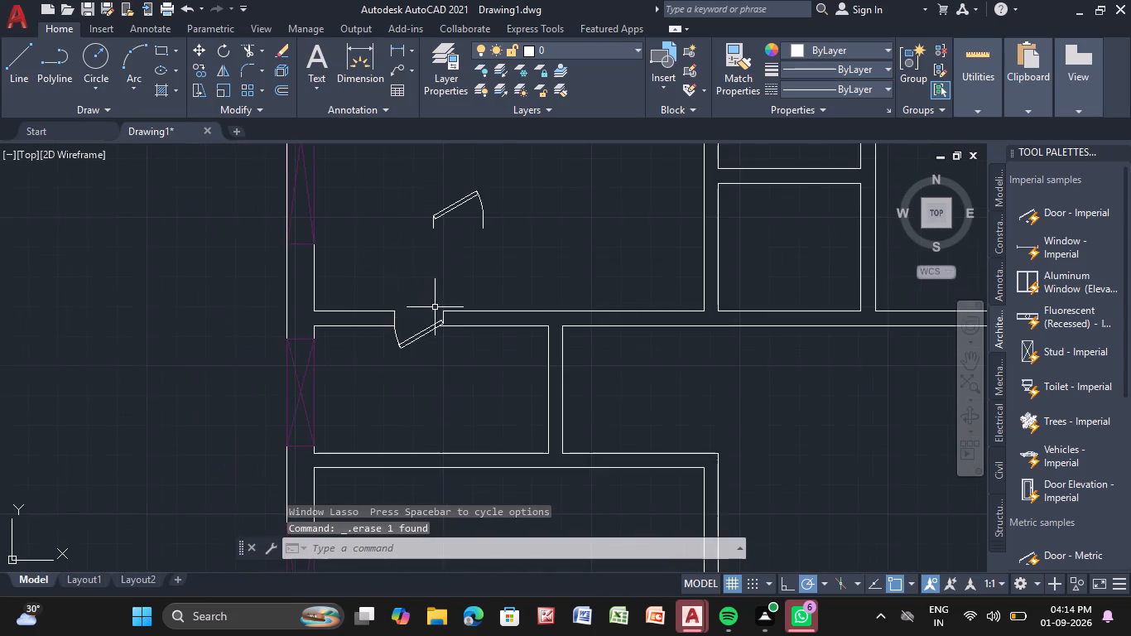
{"action": "scroll", "coordinate": [431, 286], "scroll_direction": "down", "scroll_amount": 1}
{"action": "middle_click_drag", "start_coordinate": [430, 276], "coordinate": [402, 316]}
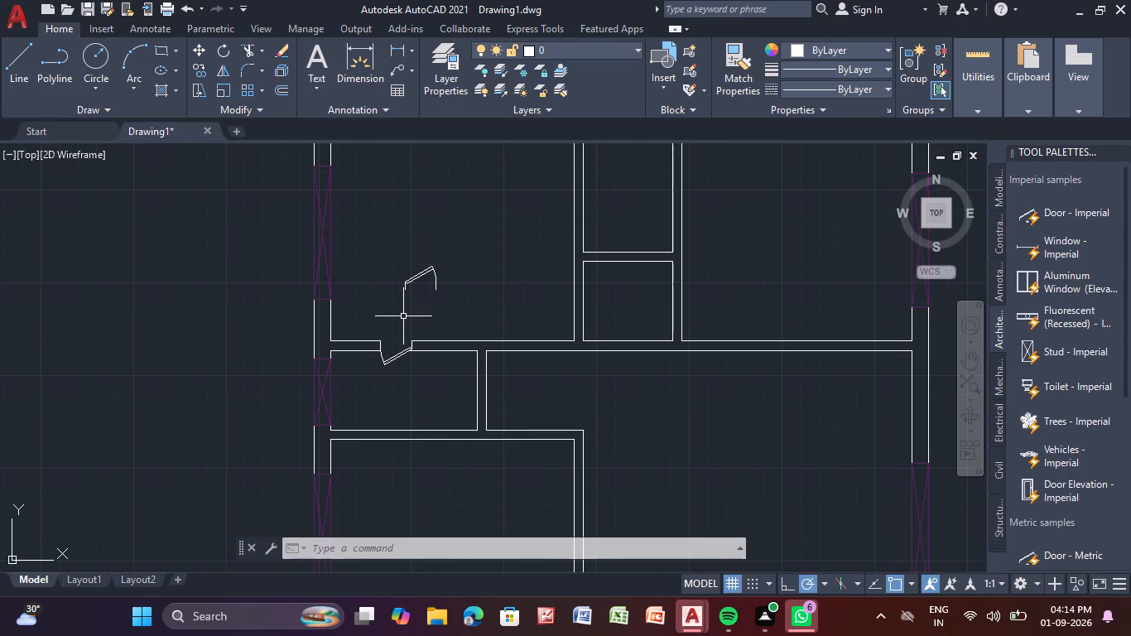
{"action": "middle_click_drag", "start_coordinate": [450, 280], "coordinate": [433, 408]}
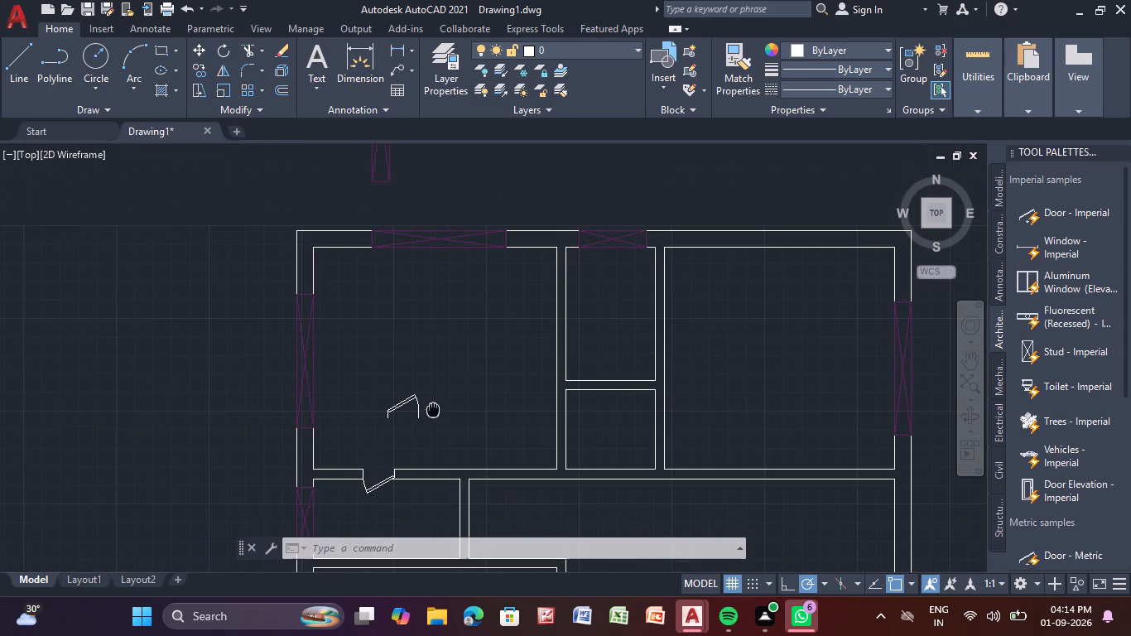
{"action": "middle_click_drag", "start_coordinate": [433, 408], "coordinate": [439, 379]}
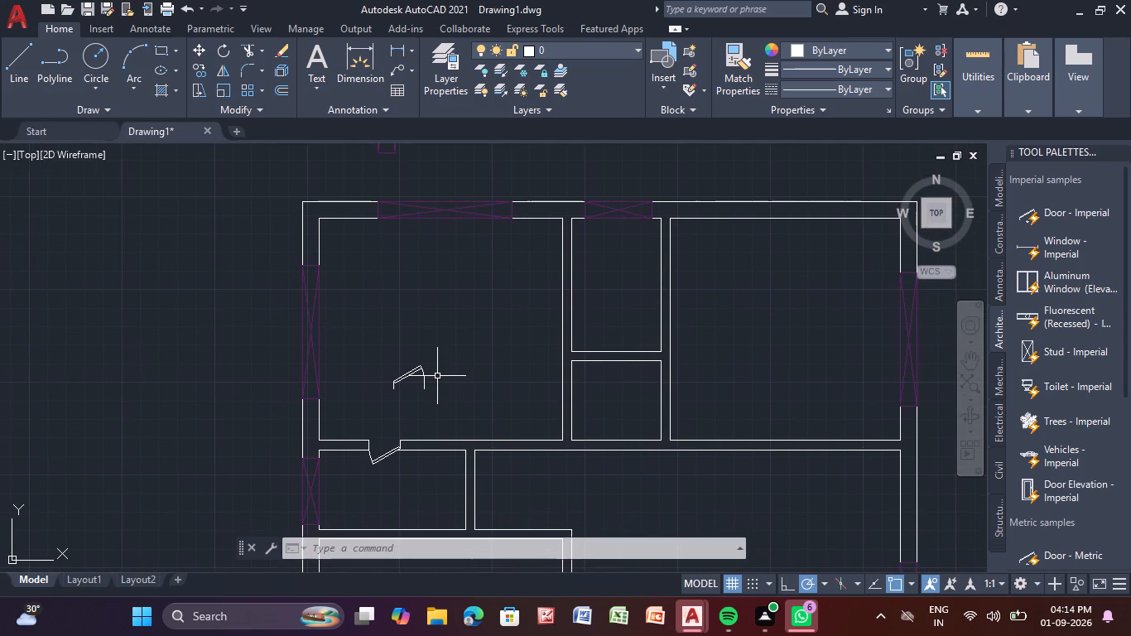
{"action": "left_click", "coordinate": [395, 379]}
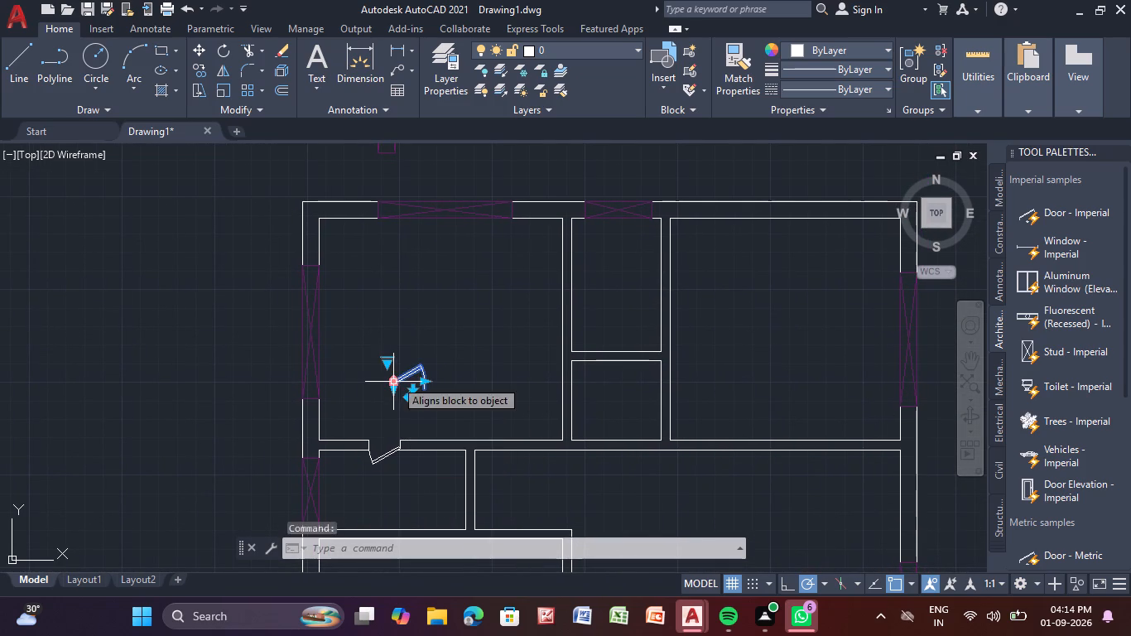
{"action": "left_click", "coordinate": [200, 63]}
{"action": "left_click_drag", "start_coordinate": [200, 63], "coordinate": [235, 123]}
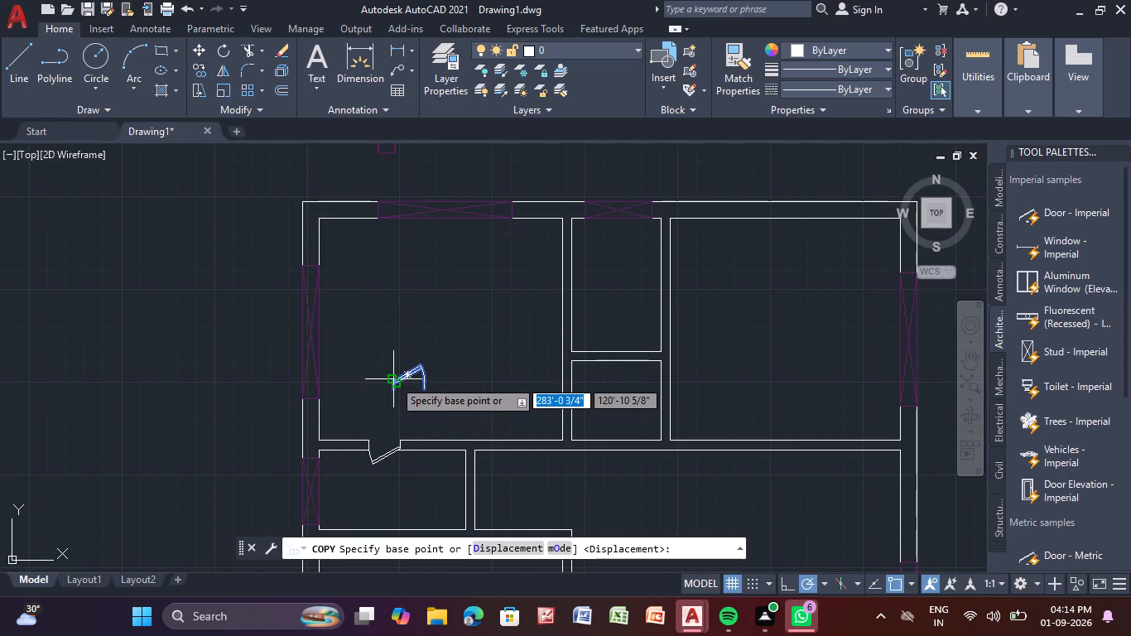
{"action": "left_click", "coordinate": [397, 380]}
{"action": "scroll", "coordinate": [512, 453], "scroll_direction": "up", "scroll_amount": 4}
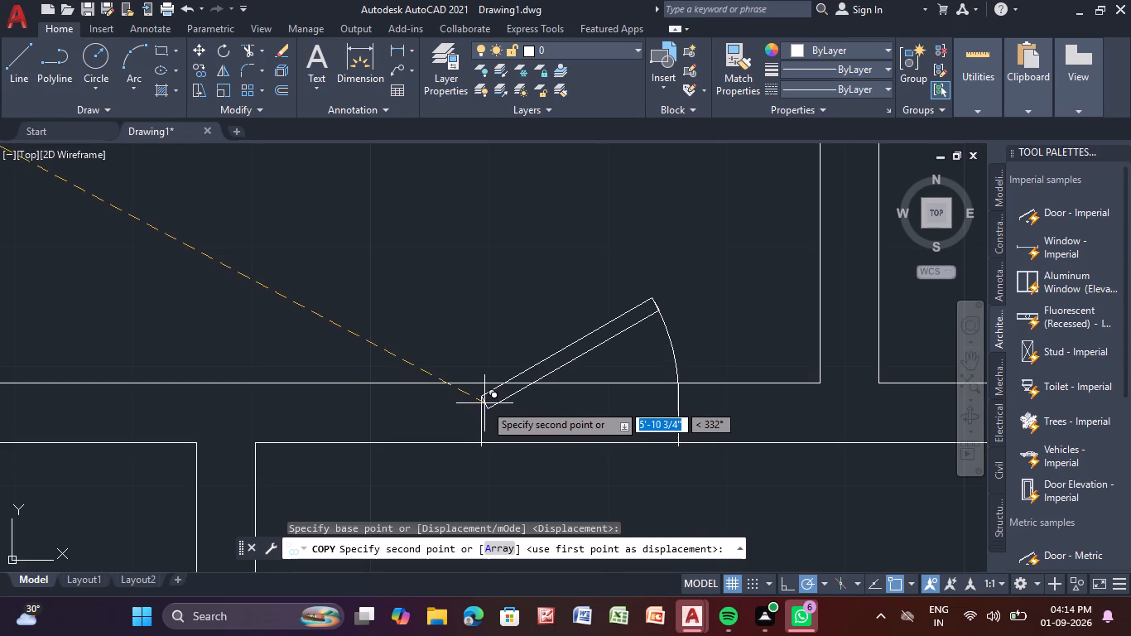
{"action": "scroll", "coordinate": [485, 397], "scroll_direction": "up", "scroll_amount": 2}
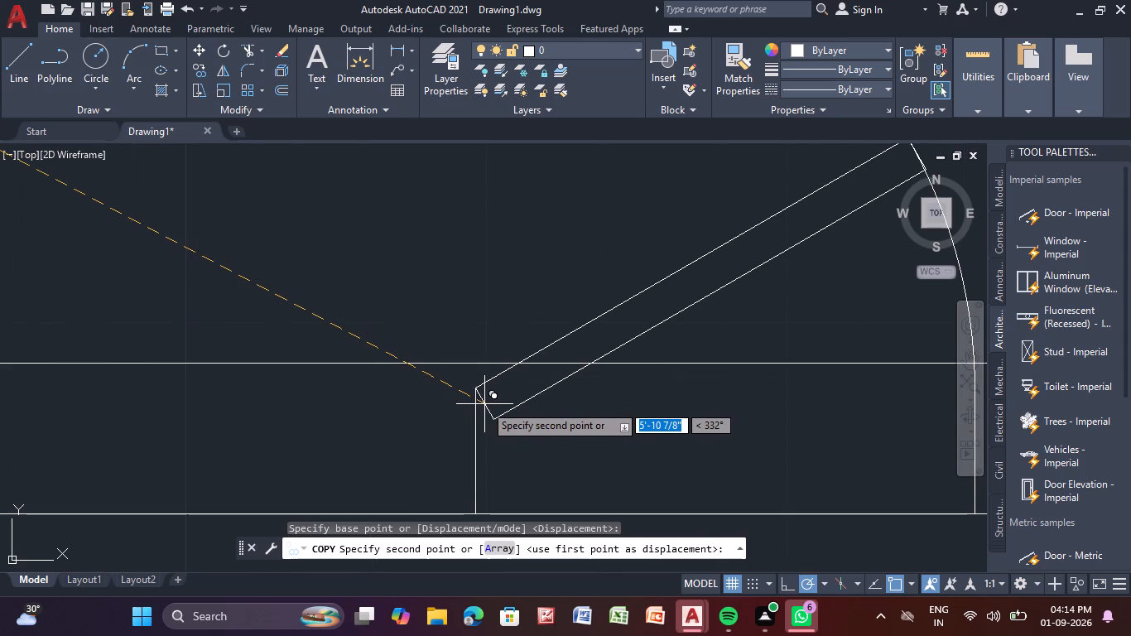
{"action": "left_click", "coordinate": [484, 404]}
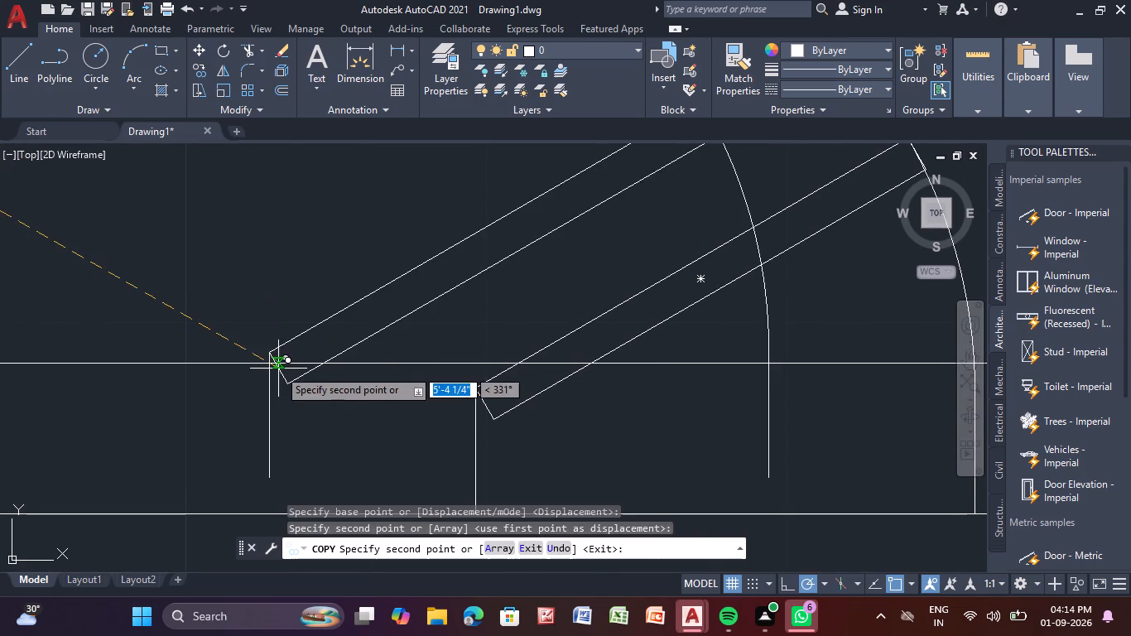
{"action": "key", "text": "Escape"}
{"action": "scroll", "coordinate": [343, 422], "scroll_direction": "down", "scroll_amount": 4}
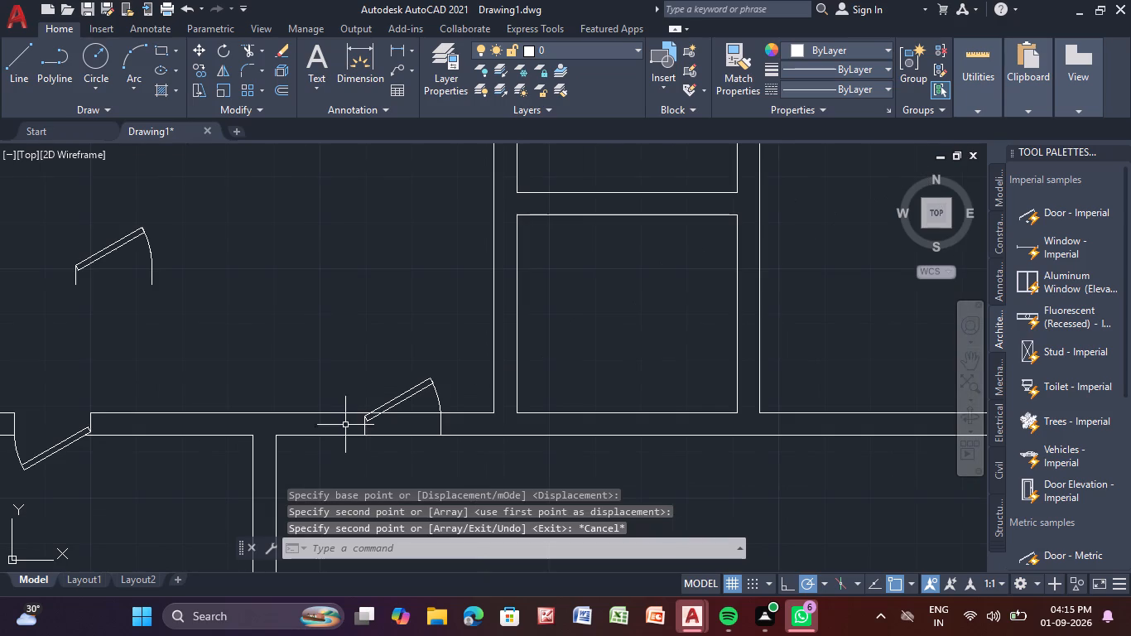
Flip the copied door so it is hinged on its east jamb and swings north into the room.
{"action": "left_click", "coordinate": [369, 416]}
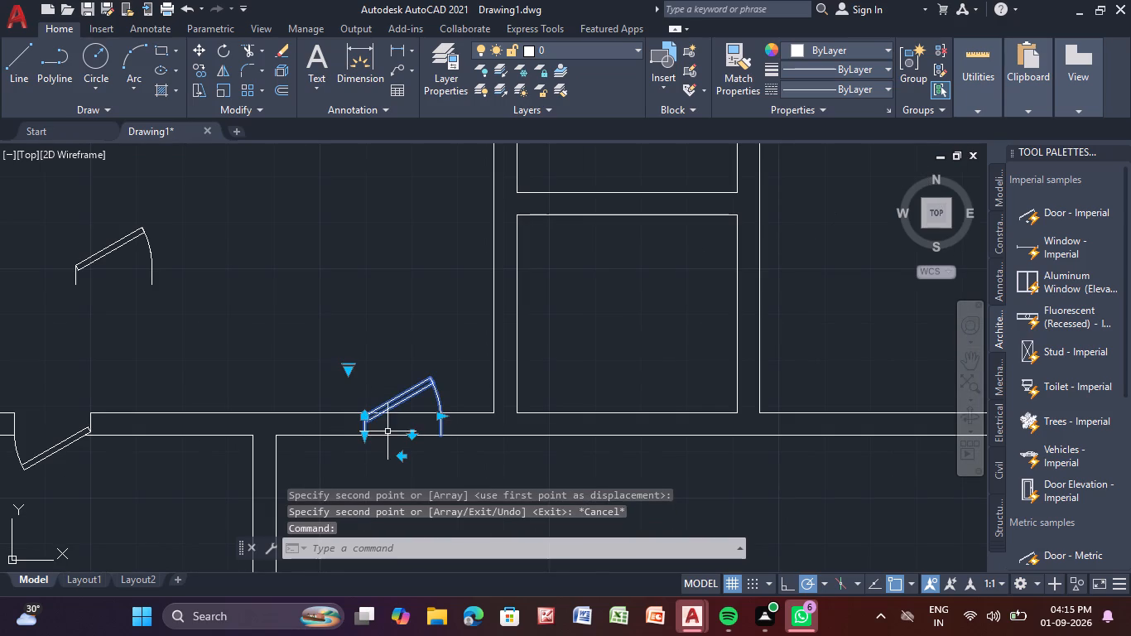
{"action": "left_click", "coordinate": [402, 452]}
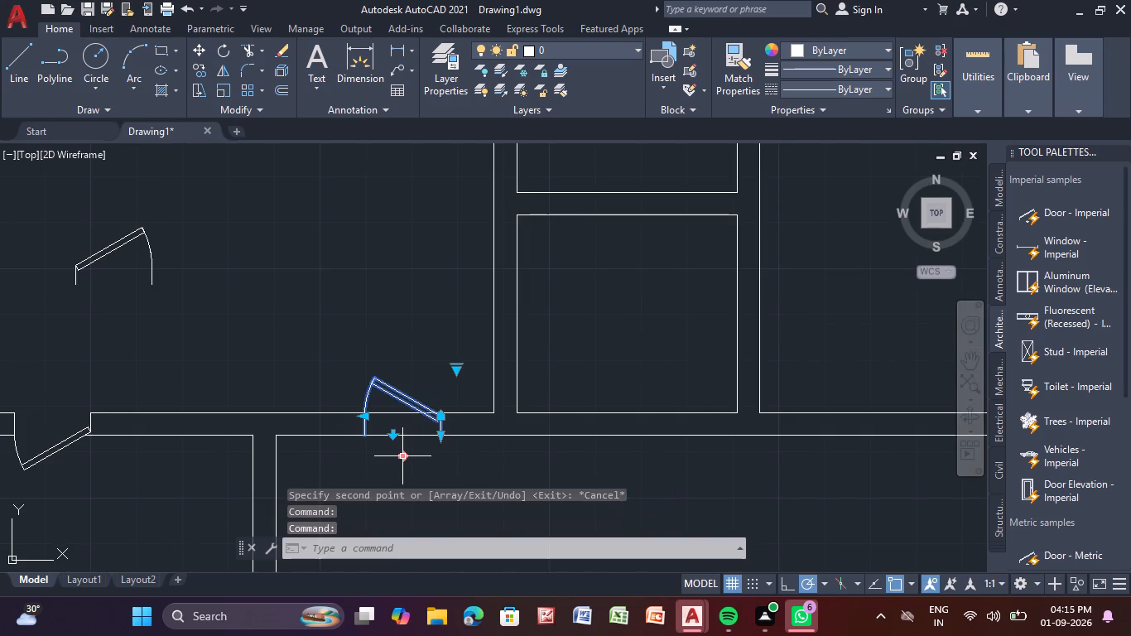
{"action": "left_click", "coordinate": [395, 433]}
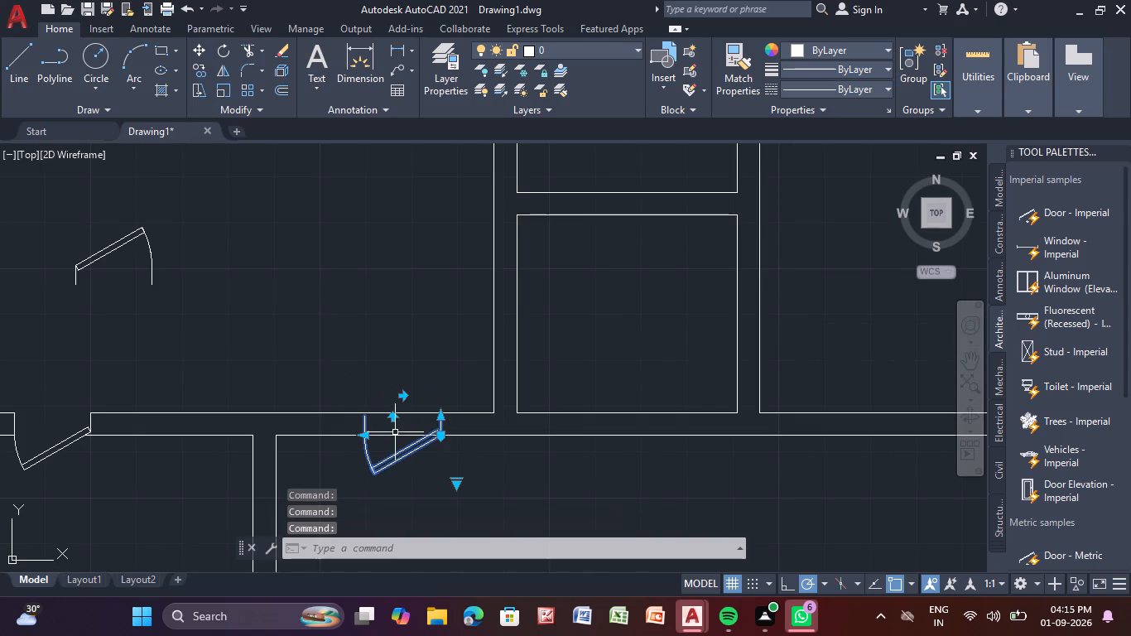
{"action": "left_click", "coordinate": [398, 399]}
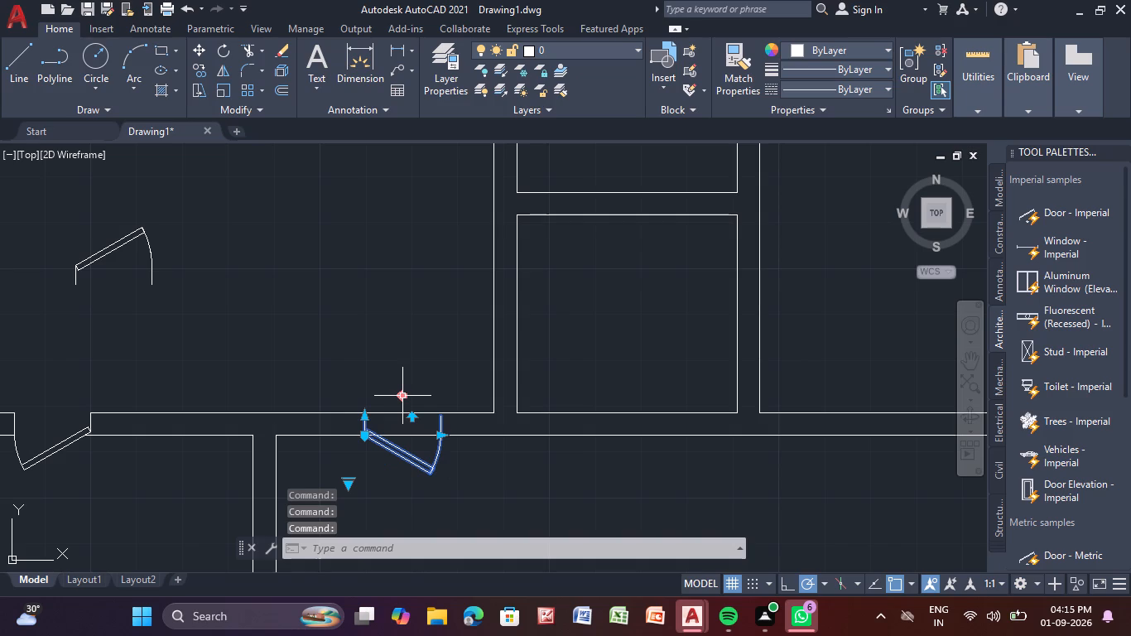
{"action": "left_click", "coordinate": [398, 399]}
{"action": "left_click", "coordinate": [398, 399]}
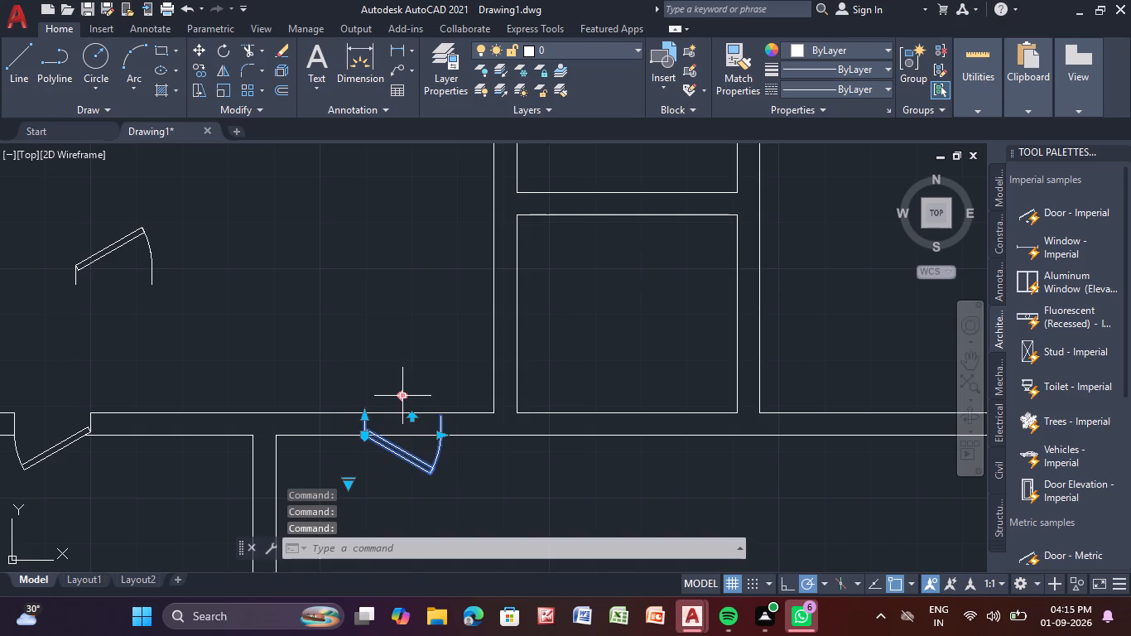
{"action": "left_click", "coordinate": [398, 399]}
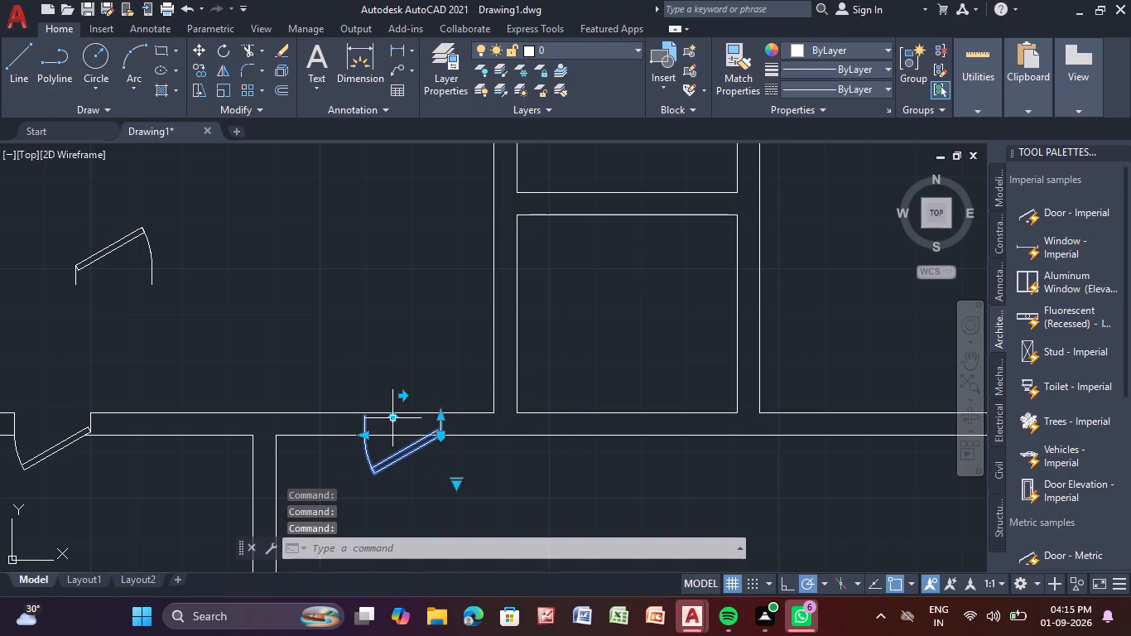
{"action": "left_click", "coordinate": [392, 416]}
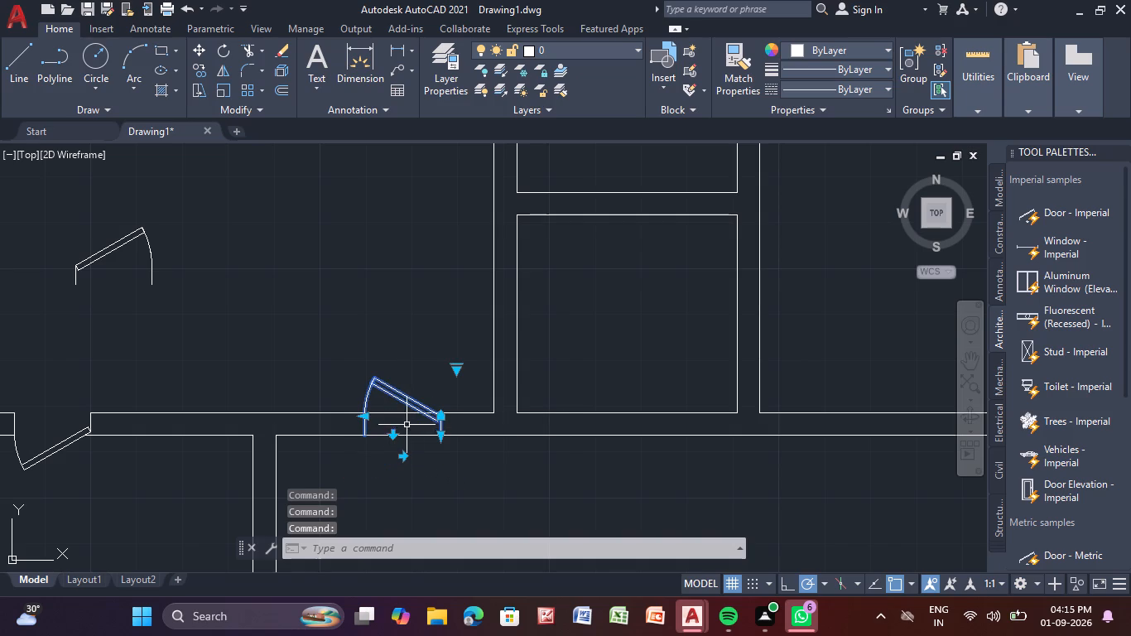
Try the copied door at Open 90º, and set its opening angle to Open 60º.
{"action": "left_click", "coordinate": [456, 372]}
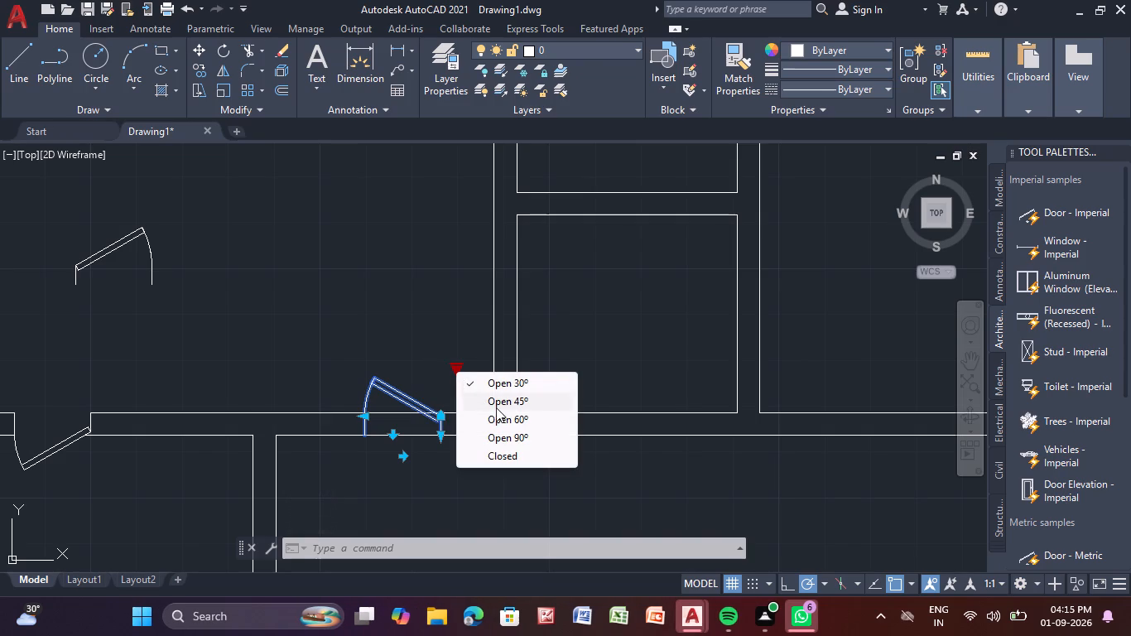
{"action": "left_click", "coordinate": [517, 436]}
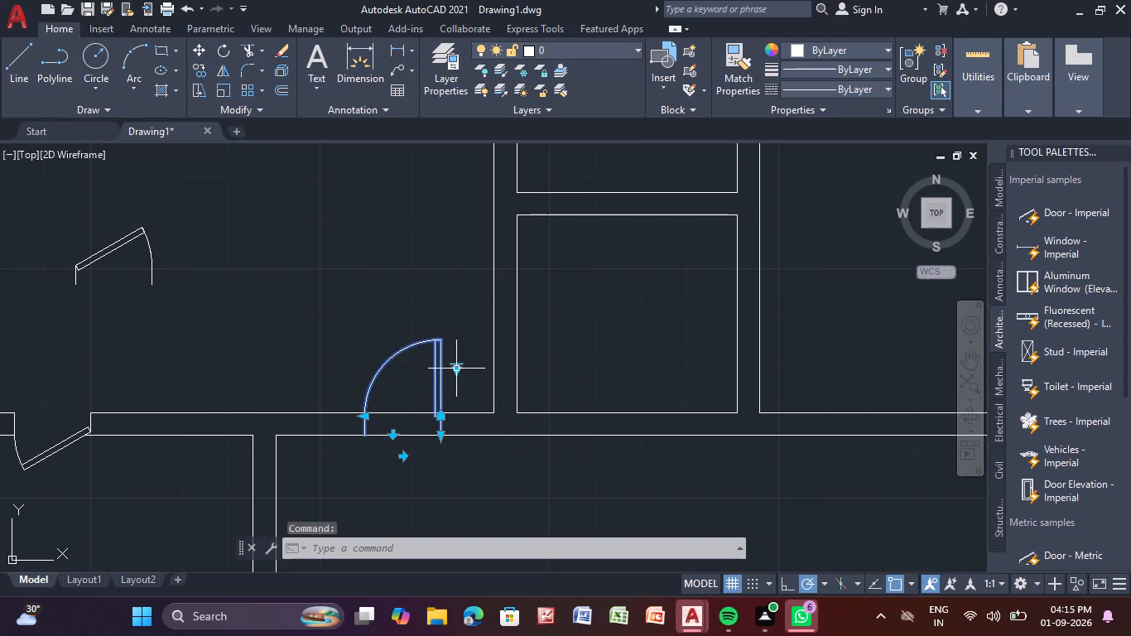
{"action": "left_click", "coordinate": [456, 366]}
{"action": "left_click", "coordinate": [513, 412]}
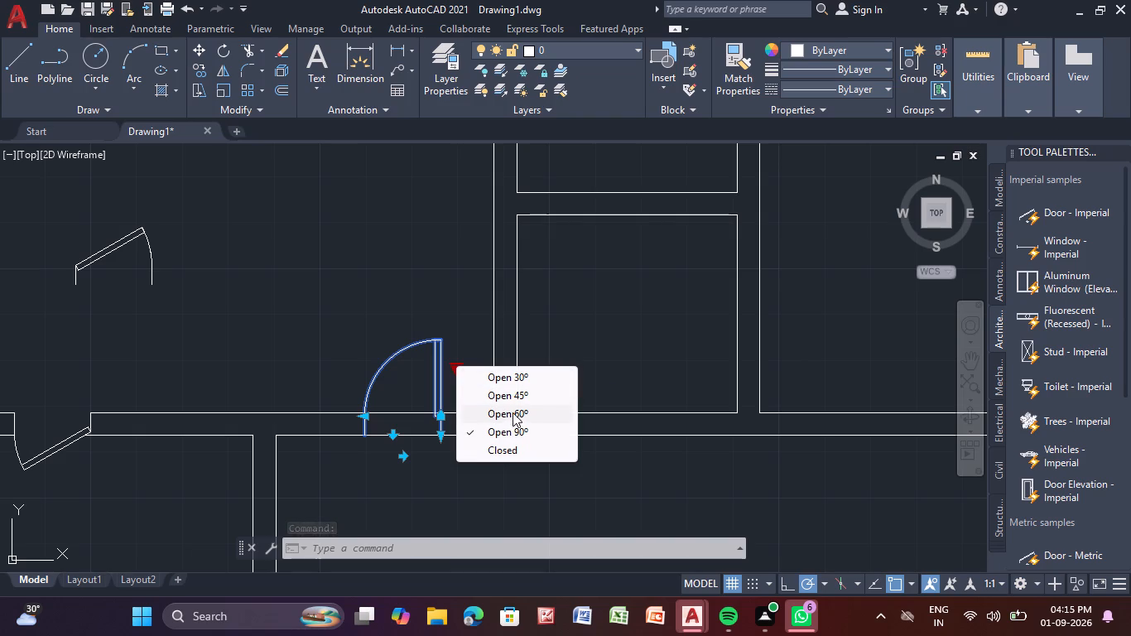
{"action": "left_click", "coordinate": [366, 417]}
{"action": "left_click", "coordinate": [441, 417]}
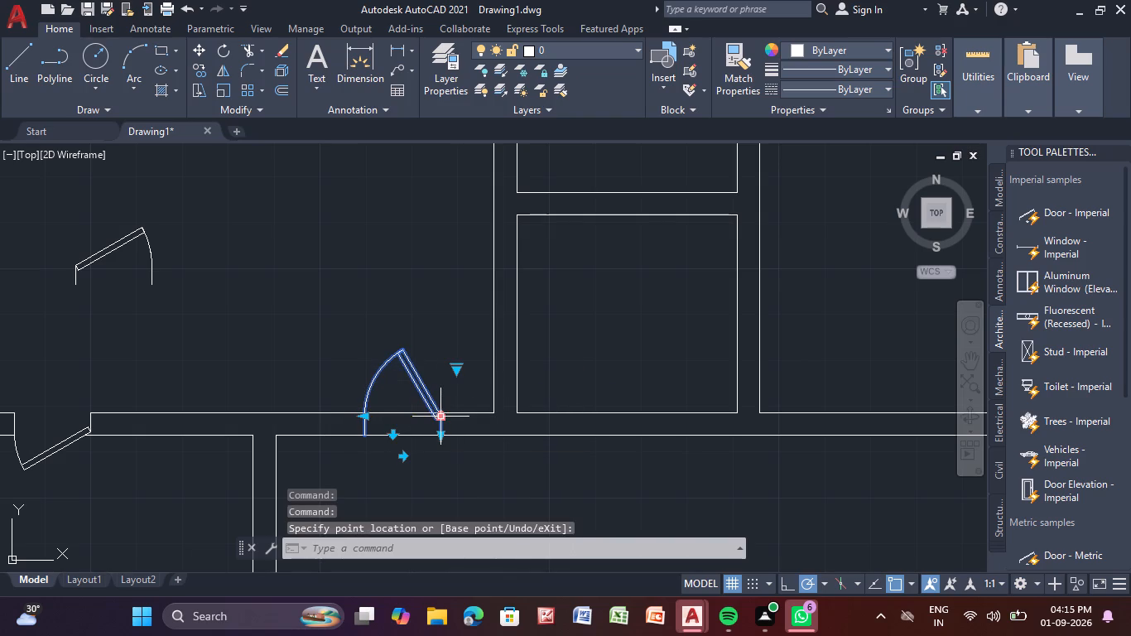
Flip the copied door so it is hinged on its west jamb and swings north into the room.
{"action": "scroll", "coordinate": [393, 430], "scroll_direction": "up", "scroll_amount": 3}
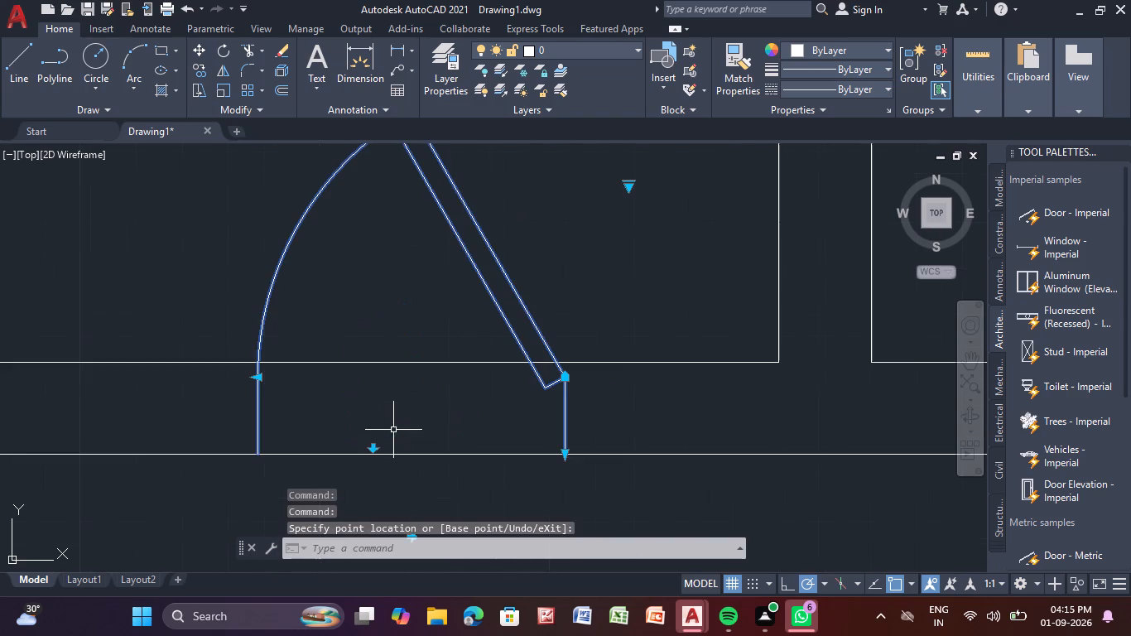
{"action": "left_click", "coordinate": [374, 446]}
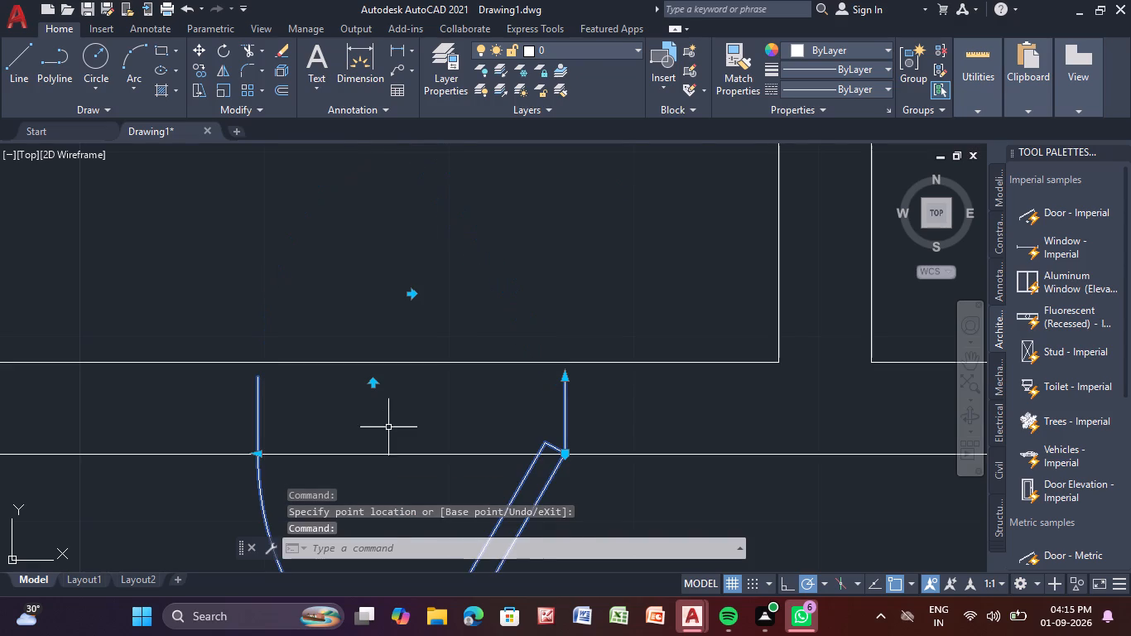
{"action": "scroll", "coordinate": [389, 418], "scroll_direction": "down", "scroll_amount": 2}
{"action": "middle_click_drag", "start_coordinate": [387, 417], "coordinate": [379, 402]}
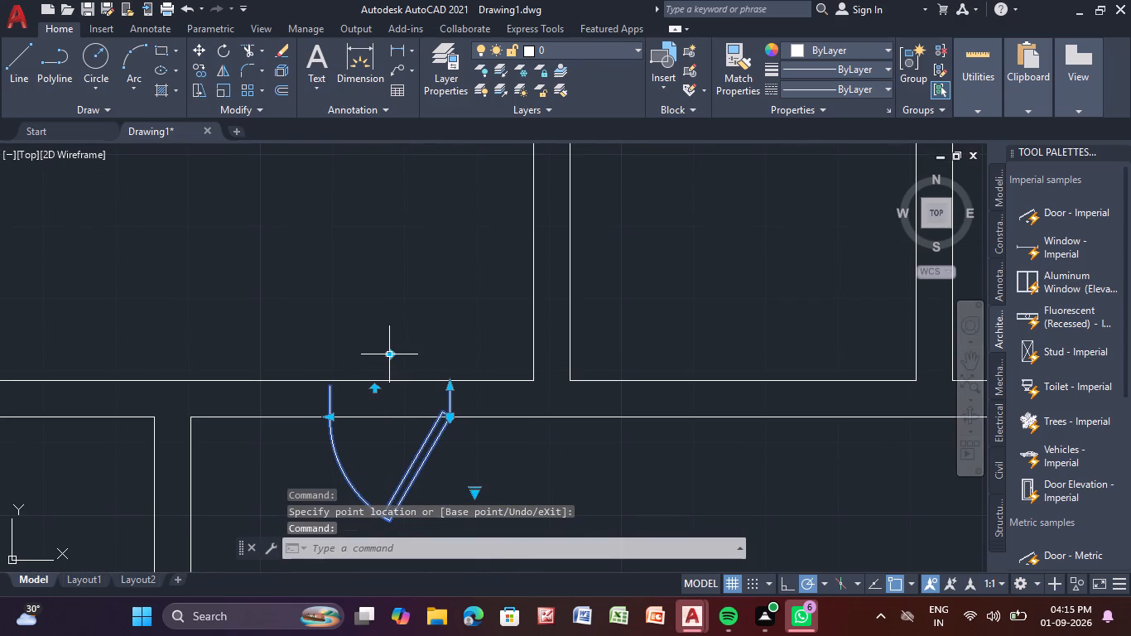
{"action": "left_click", "coordinate": [388, 355]}
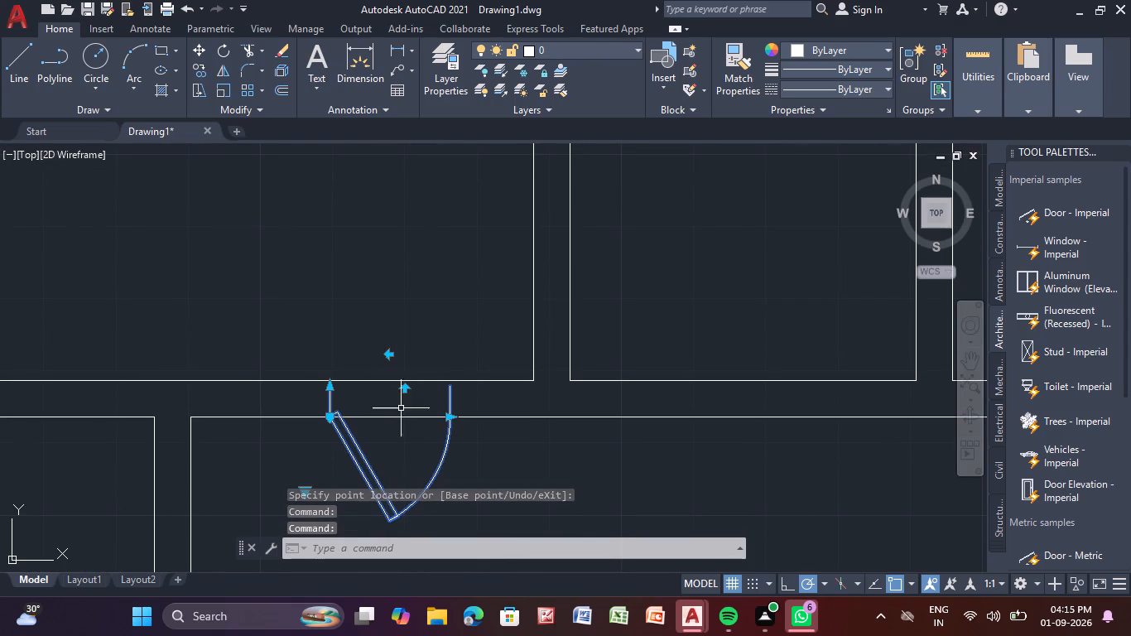
{"action": "middle_click_drag", "start_coordinate": [402, 421], "coordinate": [396, 364]}
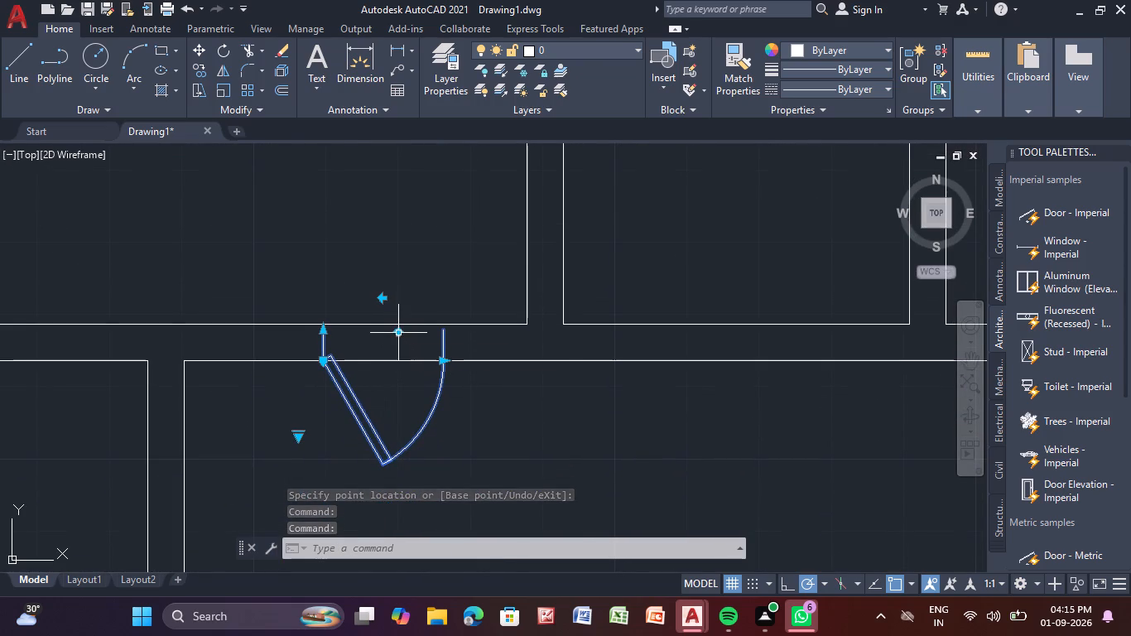
{"action": "left_click", "coordinate": [402, 335]}
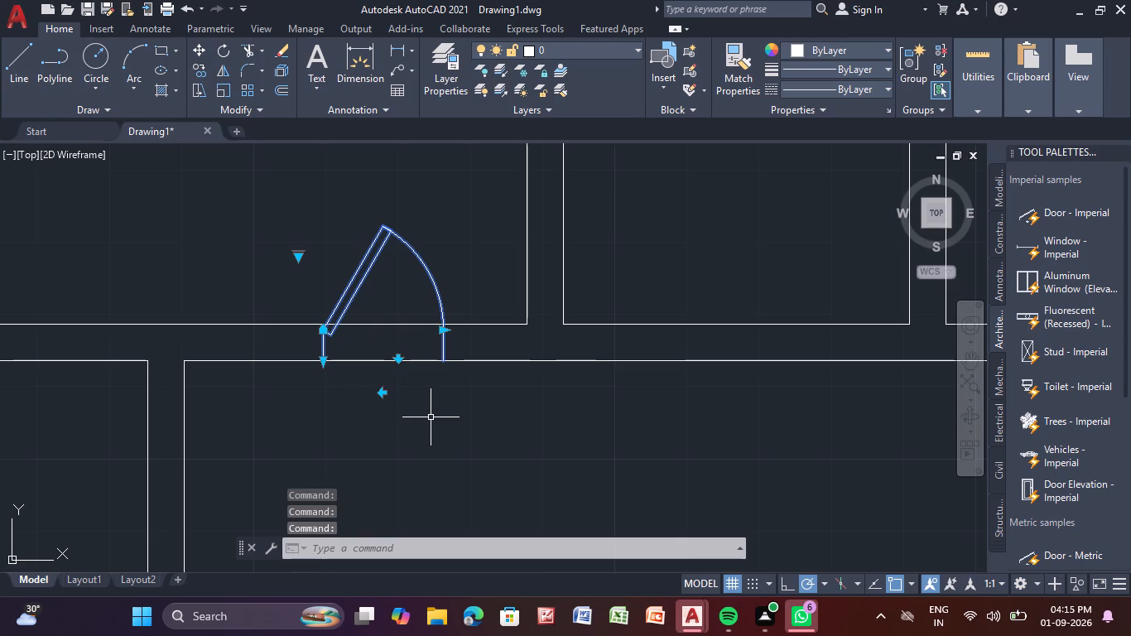
{"action": "key", "text": "Escape"}
{"action": "key", "text": "Escape"}
{"action": "key", "text": "Escape"}
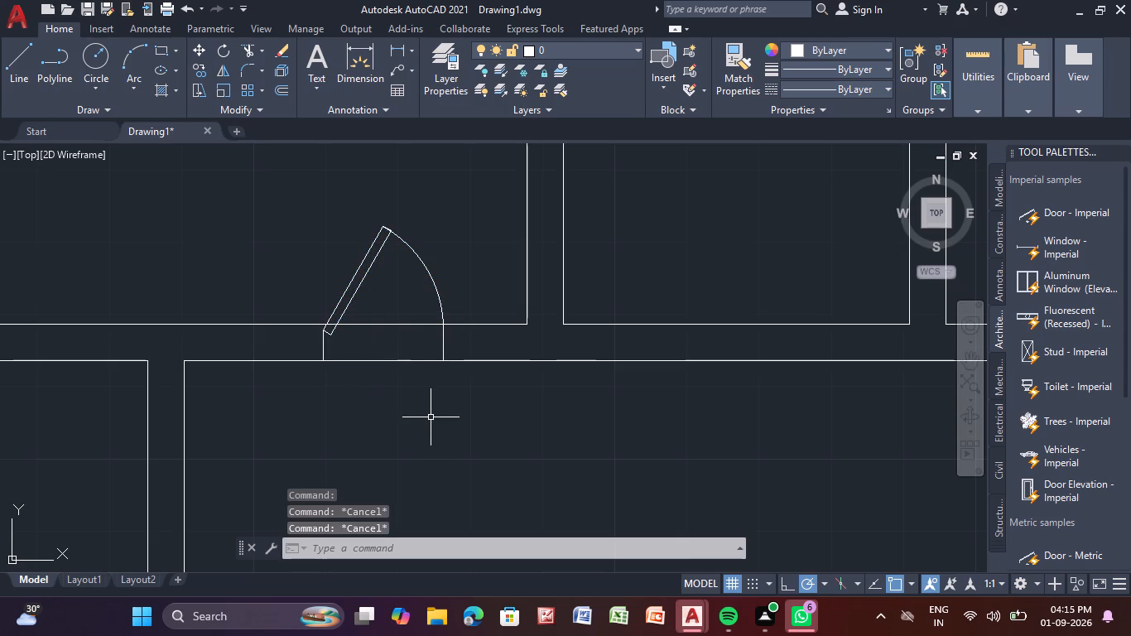
Trim the upper partition line between the leaf and the east jamb of the copied door to open up the wall.
{"action": "scroll", "coordinate": [431, 417], "scroll_direction": "down", "scroll_amount": 3}
{"action": "middle_click_drag", "start_coordinate": [431, 417], "coordinate": [407, 369]}
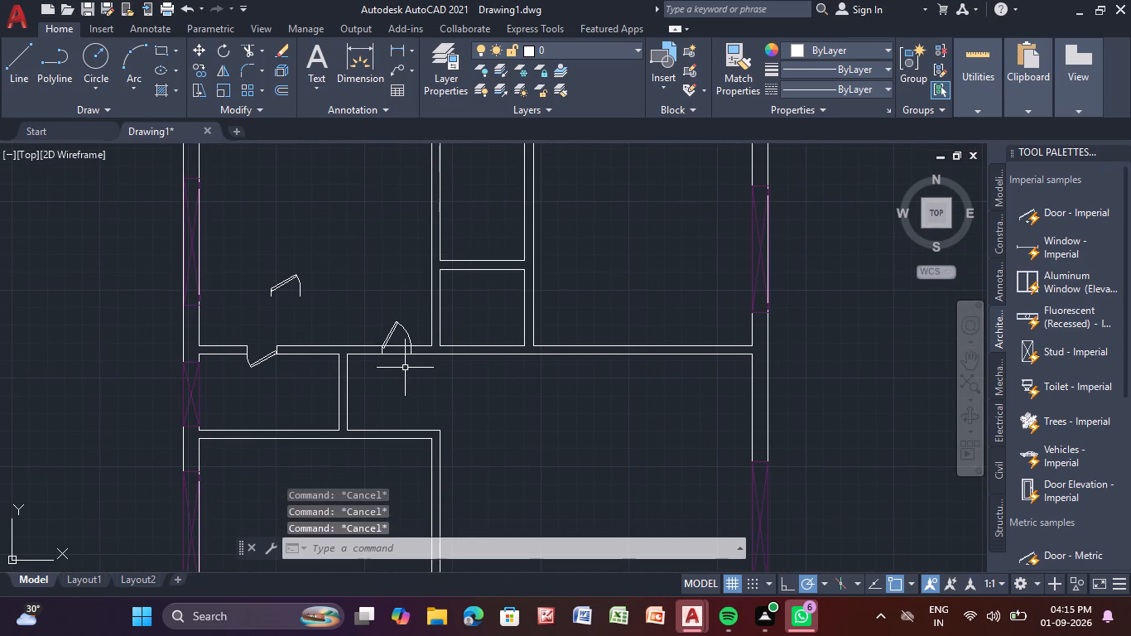
{"action": "middle_click_drag", "start_coordinate": [404, 367], "coordinate": [405, 393]}
{"action": "scroll", "coordinate": [404, 390], "scroll_direction": "up", "scroll_amount": 1}
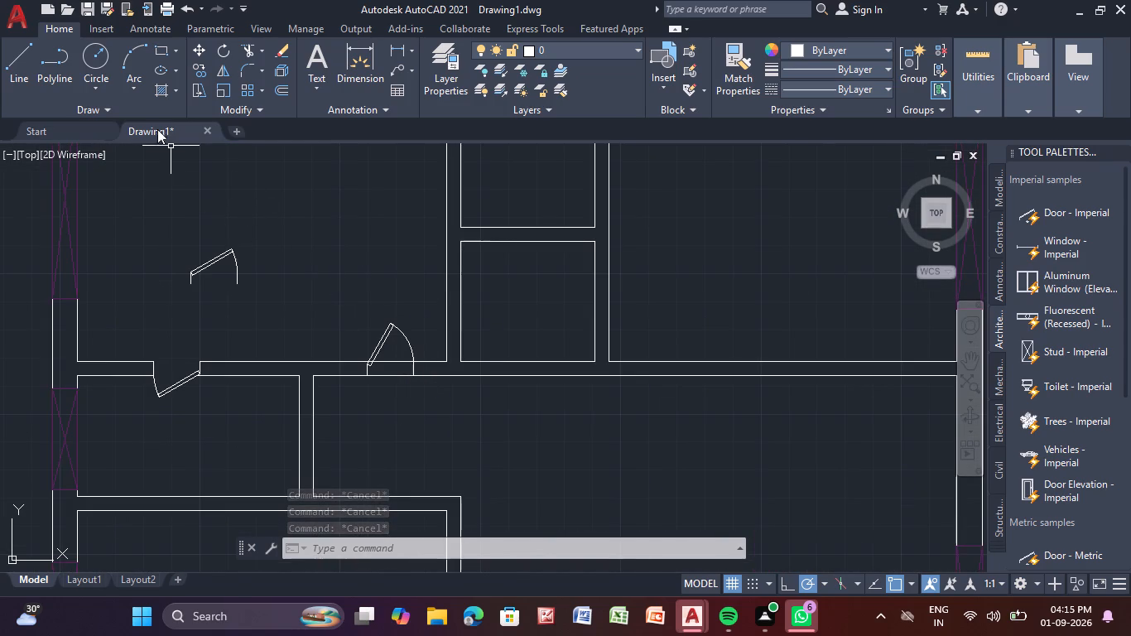
{"action": "scroll", "coordinate": [387, 378], "scroll_direction": "up", "scroll_amount": 2}
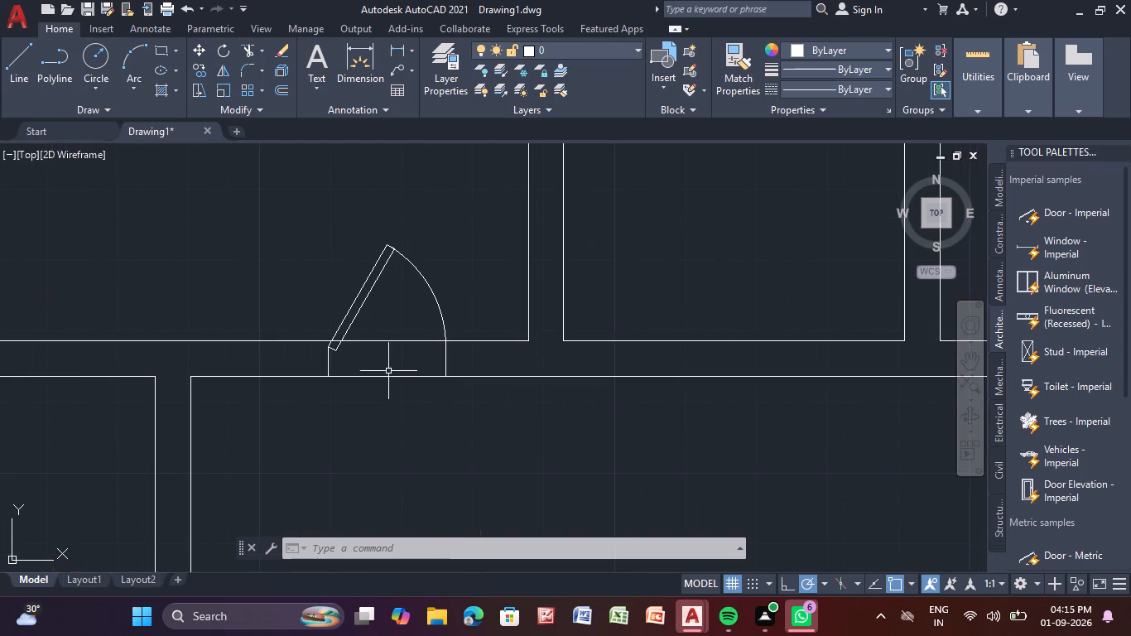
{"action": "middle_click_drag", "start_coordinate": [383, 351], "coordinate": [385, 330]}
{"action": "scroll", "coordinate": [385, 330], "scroll_direction": "up", "scroll_amount": 2}
{"action": "middle_click_drag", "start_coordinate": [385, 330], "coordinate": [388, 375]}
{"action": "double_click", "coordinate": [248, 51]}
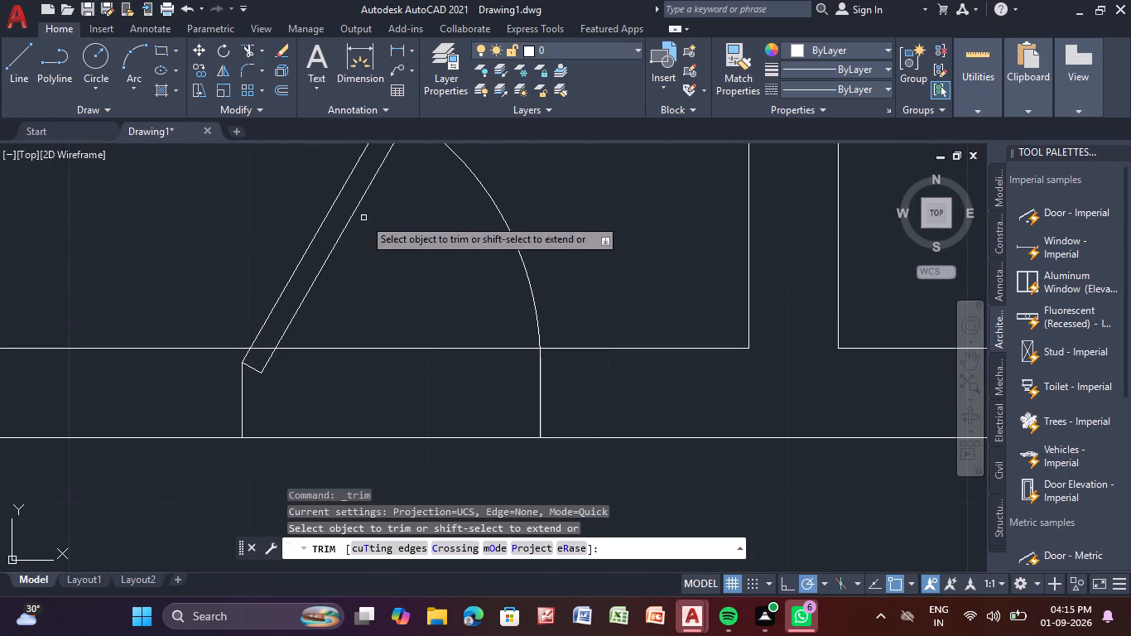
{"action": "left_click_drag", "start_coordinate": [373, 304], "coordinate": [372, 368]}
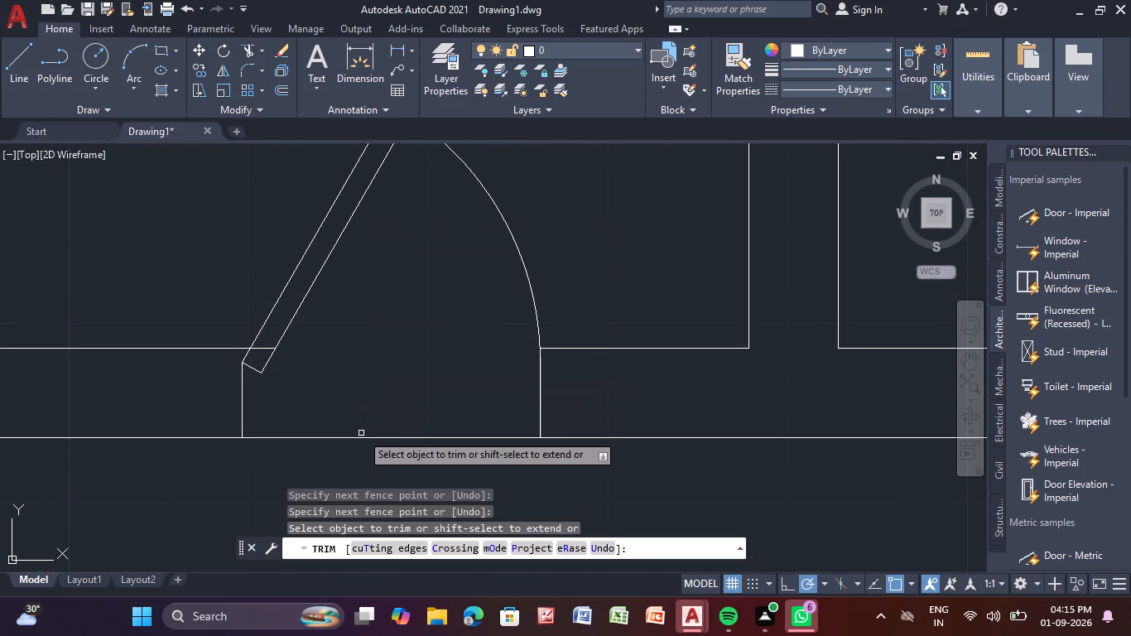
{"action": "scroll", "coordinate": [368, 368], "scroll_direction": "down", "scroll_amount": 2}
{"action": "middle_click_drag", "start_coordinate": [368, 368], "coordinate": [384, 330]}
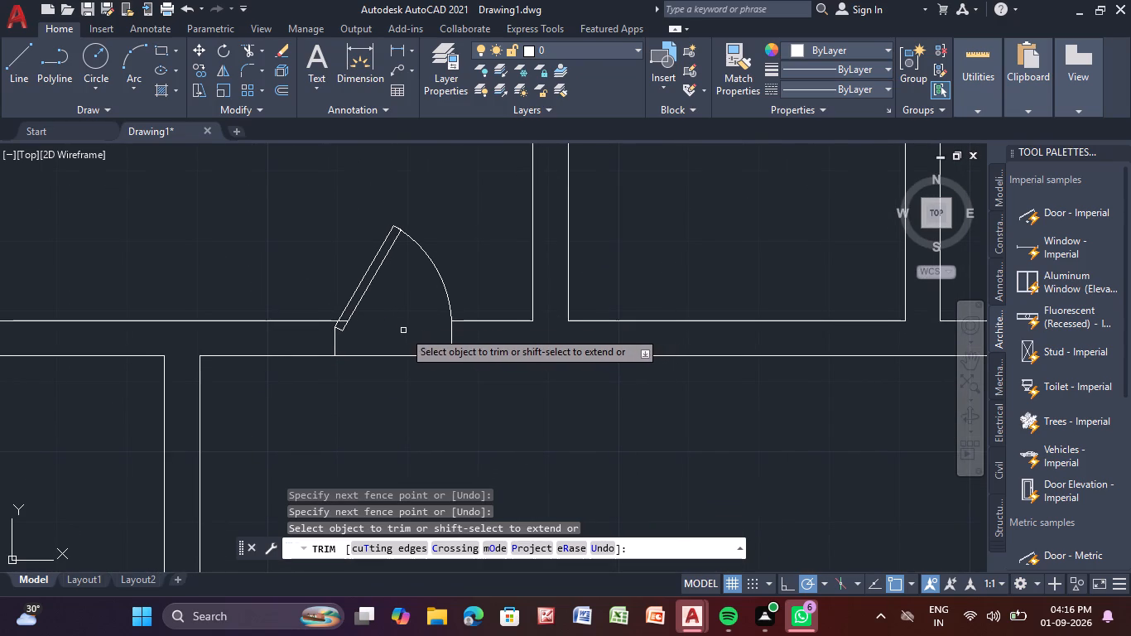
{"action": "scroll", "coordinate": [404, 330], "scroll_direction": "down", "scroll_amount": 2}
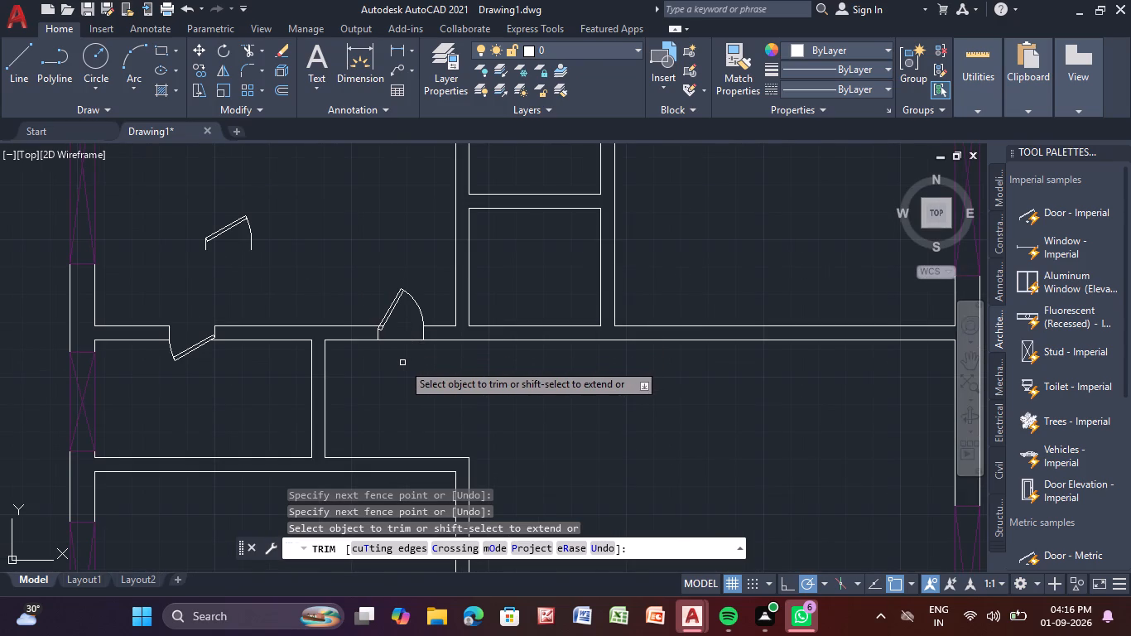
{"action": "key", "text": "l"}
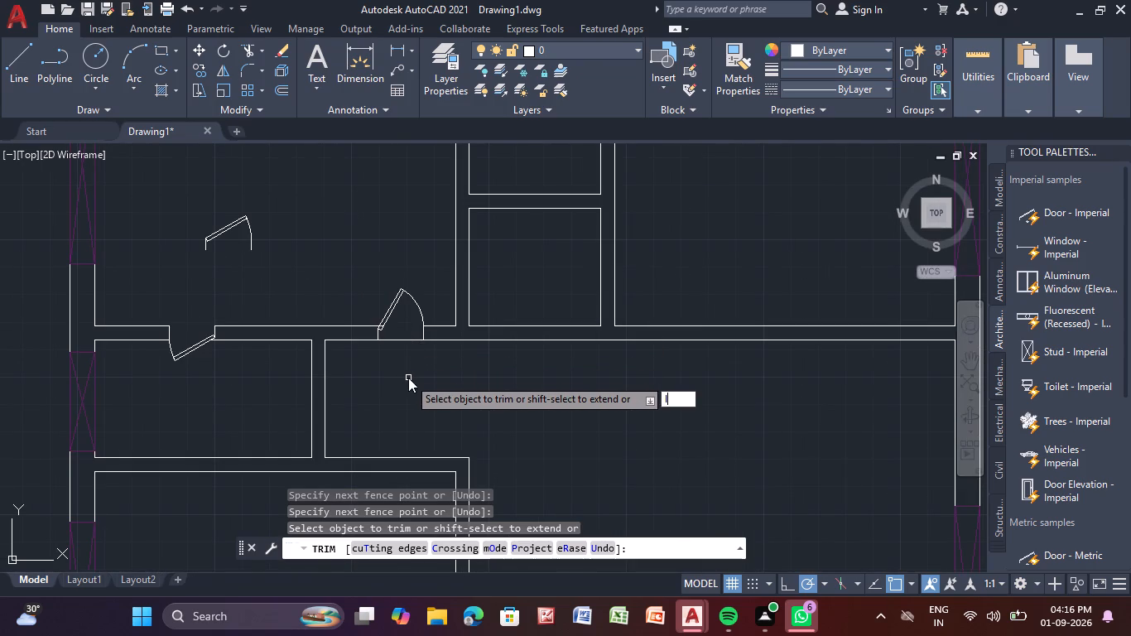
{"action": "key", "text": "Return"}
{"action": "key", "text": "Escape"}
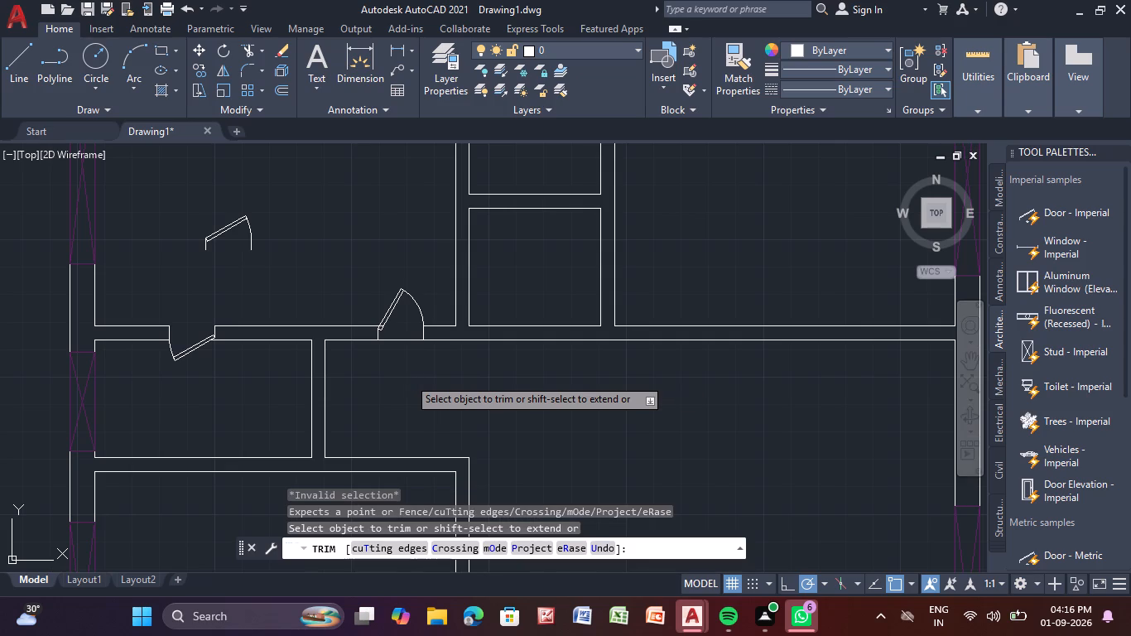
{"action": "key", "text": "Escape"}
{"action": "key", "text": "Escape"}
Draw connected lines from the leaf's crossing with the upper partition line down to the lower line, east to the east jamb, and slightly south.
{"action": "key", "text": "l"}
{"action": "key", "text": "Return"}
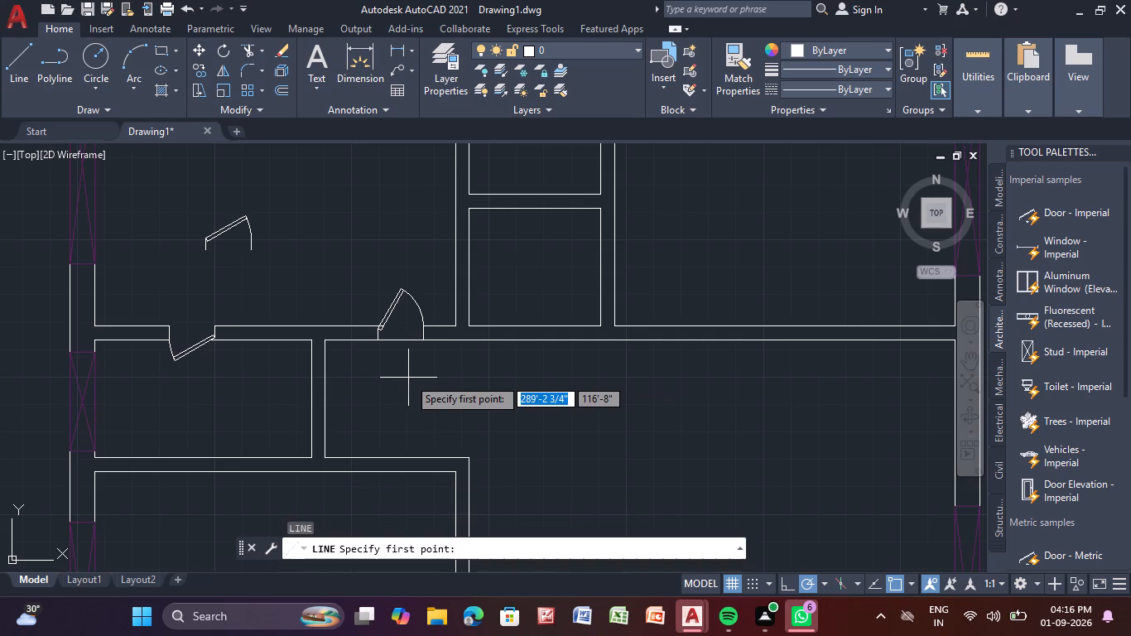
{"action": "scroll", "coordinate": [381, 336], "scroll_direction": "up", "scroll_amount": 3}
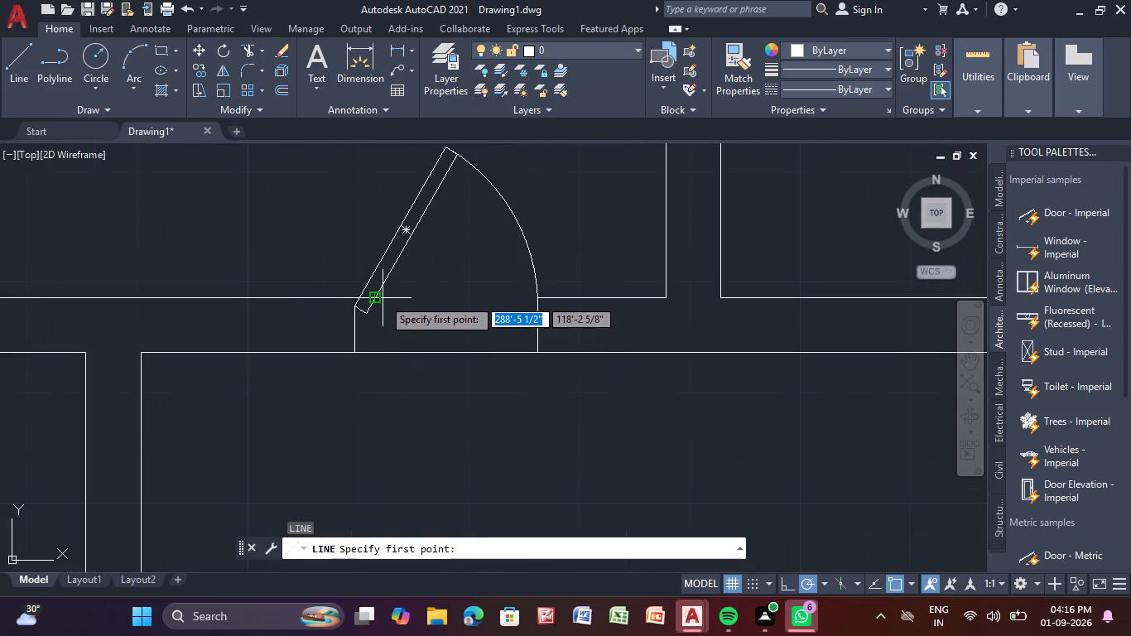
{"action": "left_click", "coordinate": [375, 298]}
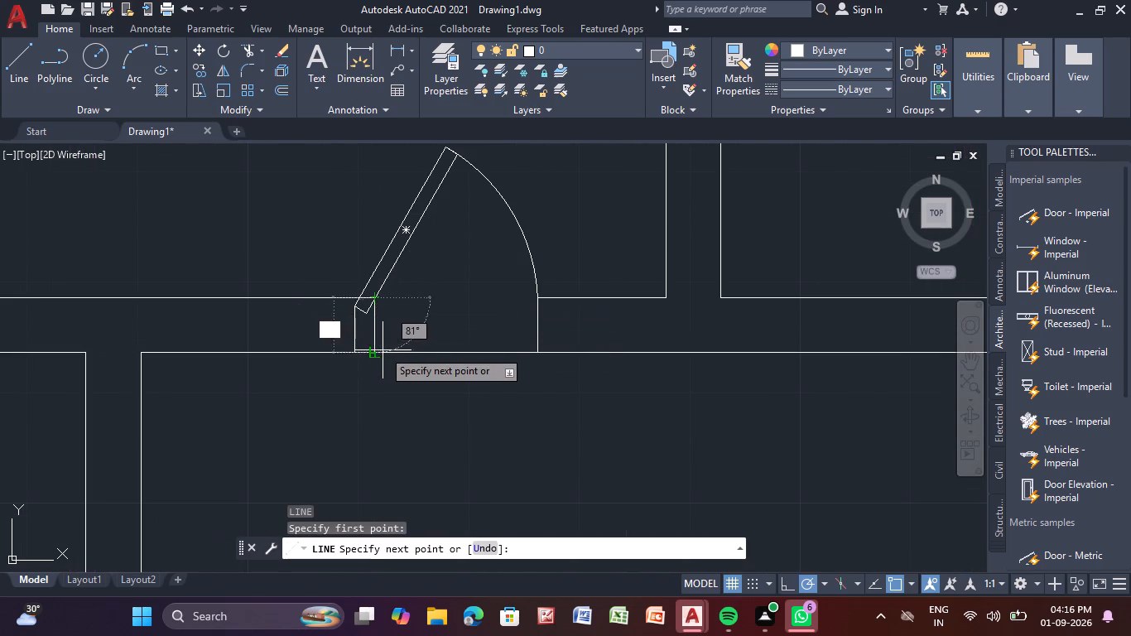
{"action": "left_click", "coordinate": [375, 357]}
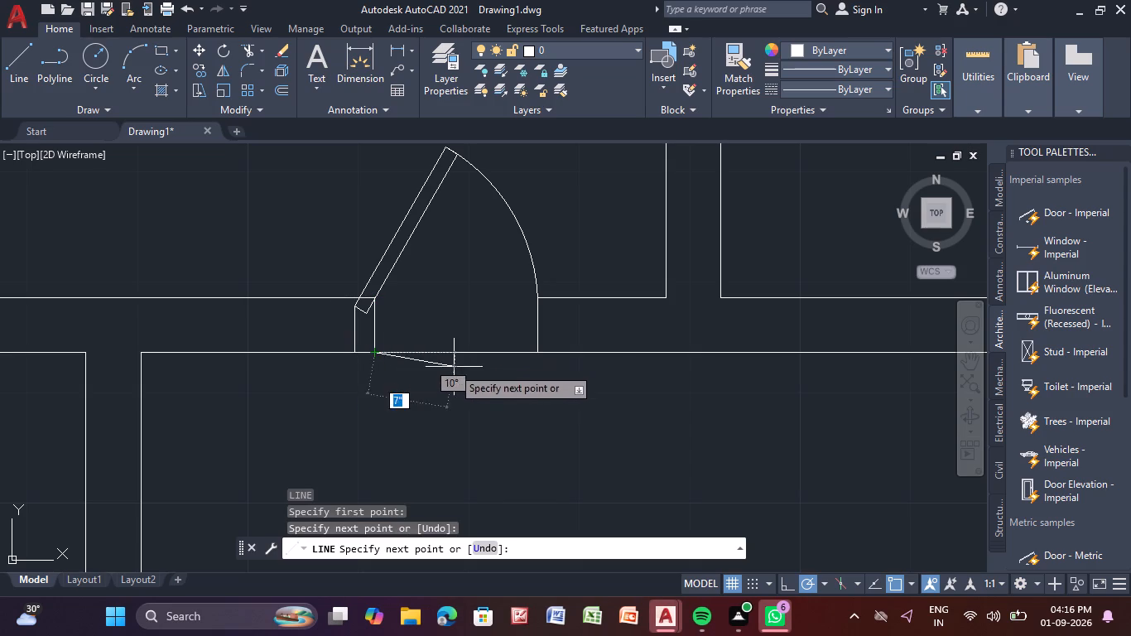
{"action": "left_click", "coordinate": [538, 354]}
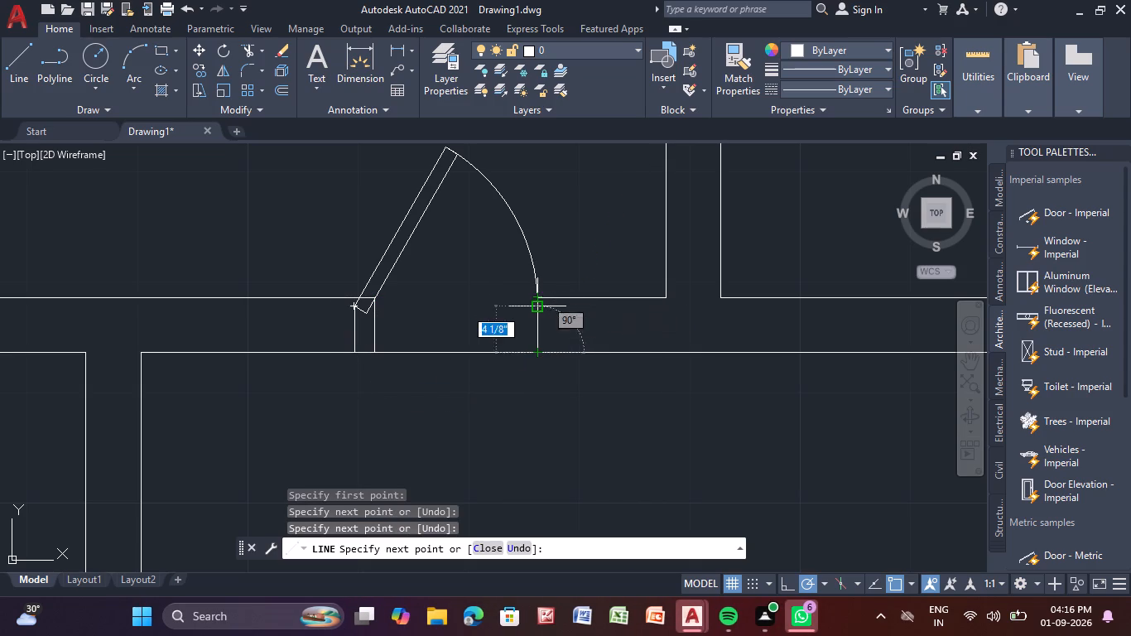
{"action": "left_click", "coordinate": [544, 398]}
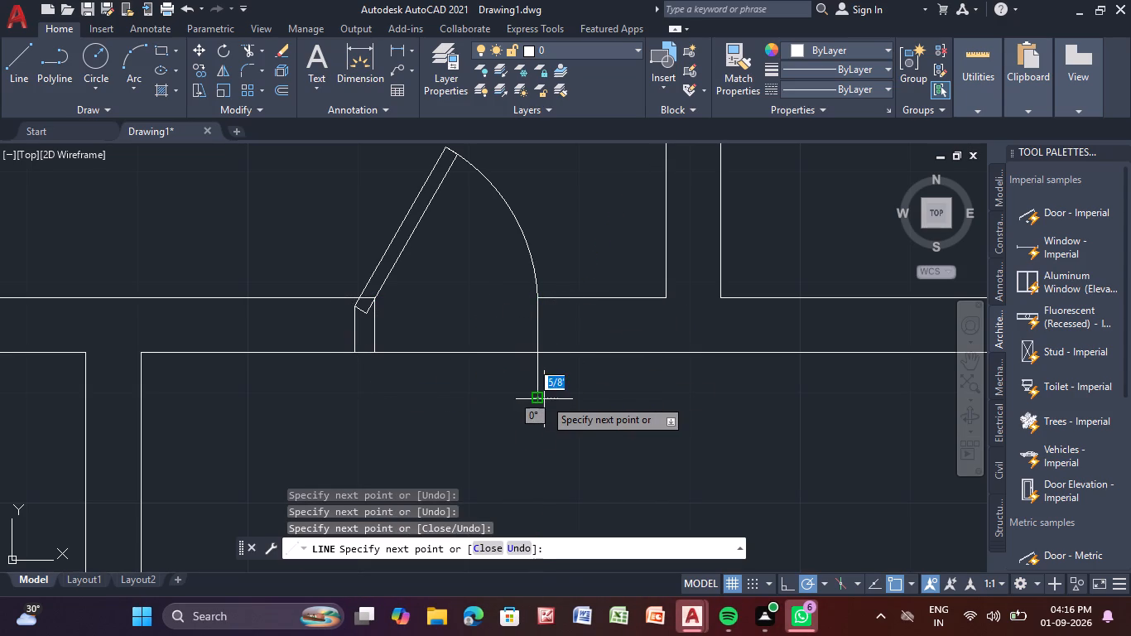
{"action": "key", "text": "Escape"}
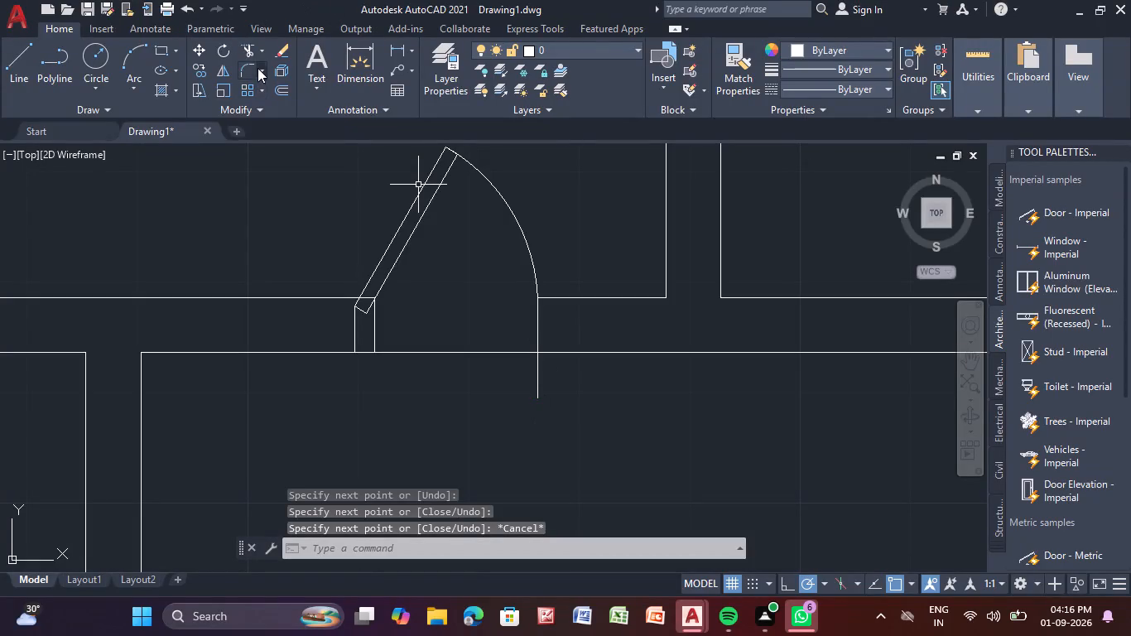
Trim the lower partition line across the door opening and remove the short vertical line beside the west jamb.
{"action": "left_click", "coordinate": [249, 51]}
{"action": "left_click_drag", "start_coordinate": [439, 333], "coordinate": [431, 372]}
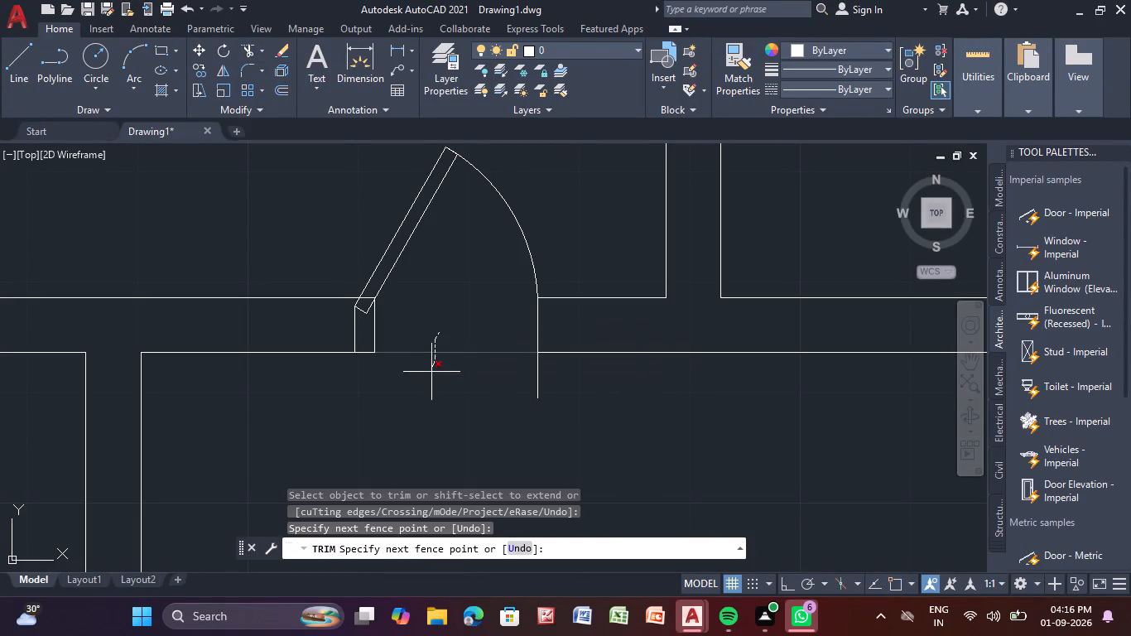
{"action": "left_click_drag", "start_coordinate": [431, 372], "coordinate": [431, 375]}
{"action": "left_click", "coordinate": [374, 336]}
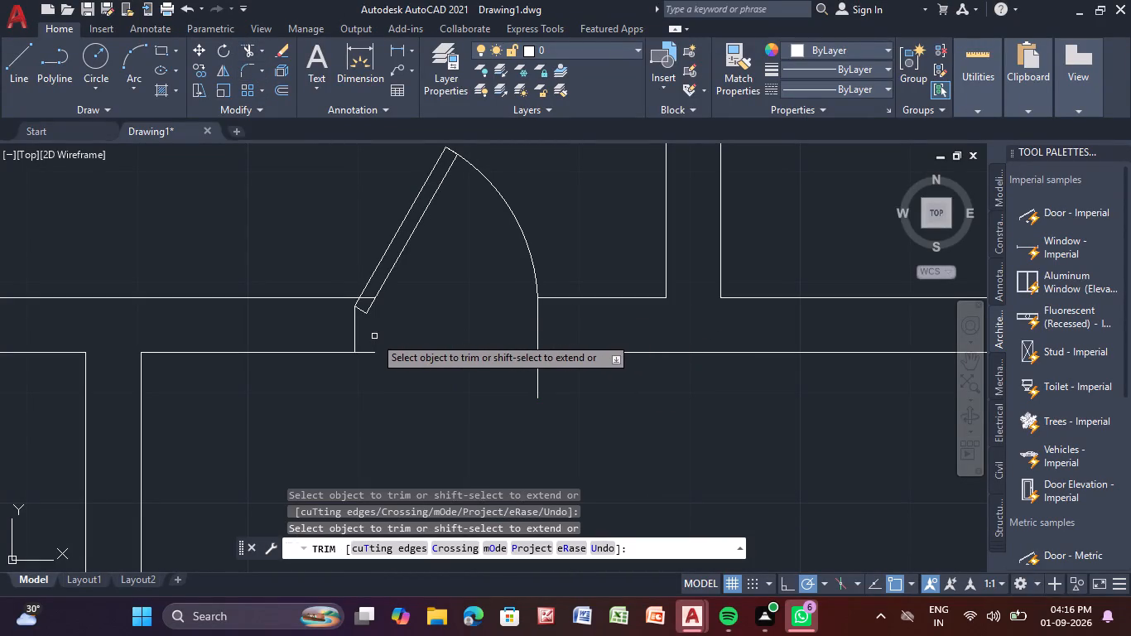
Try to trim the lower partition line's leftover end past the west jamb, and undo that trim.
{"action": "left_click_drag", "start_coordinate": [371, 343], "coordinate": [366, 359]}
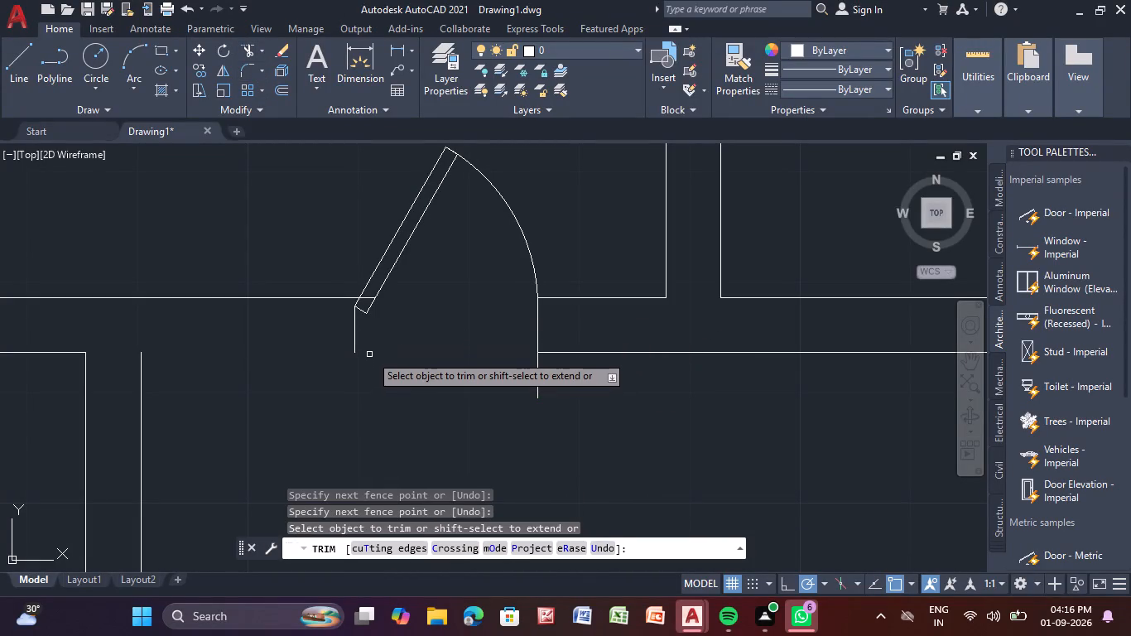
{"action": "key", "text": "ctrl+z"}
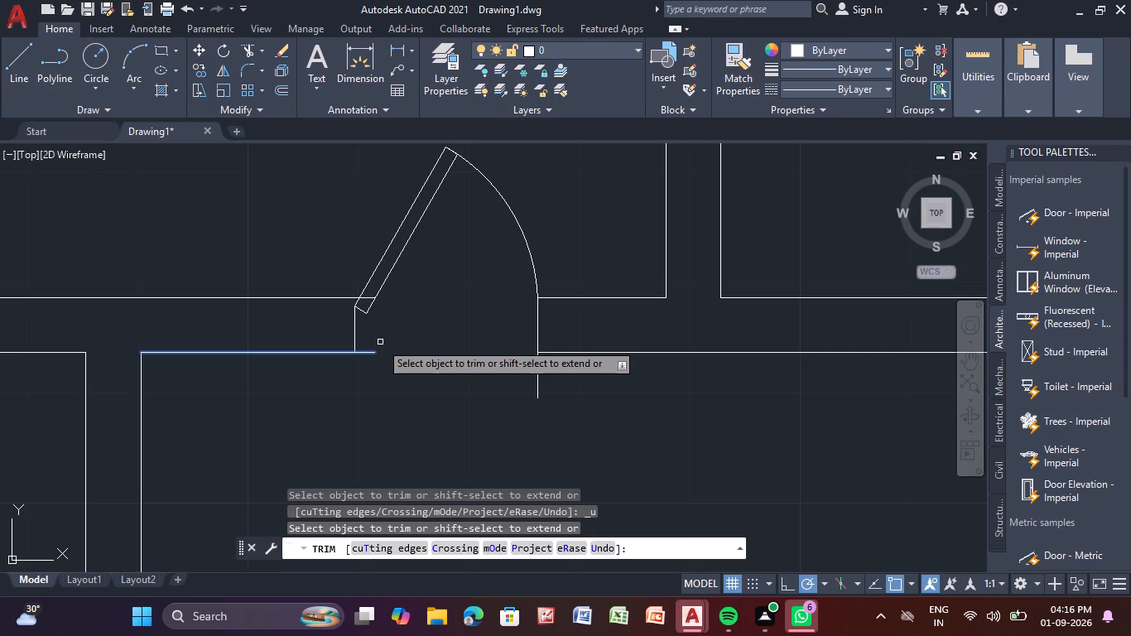
Trim the line stub south of the east jamb and the upper partition line's leftover inside the door leaf.
{"action": "left_click", "coordinate": [537, 382]}
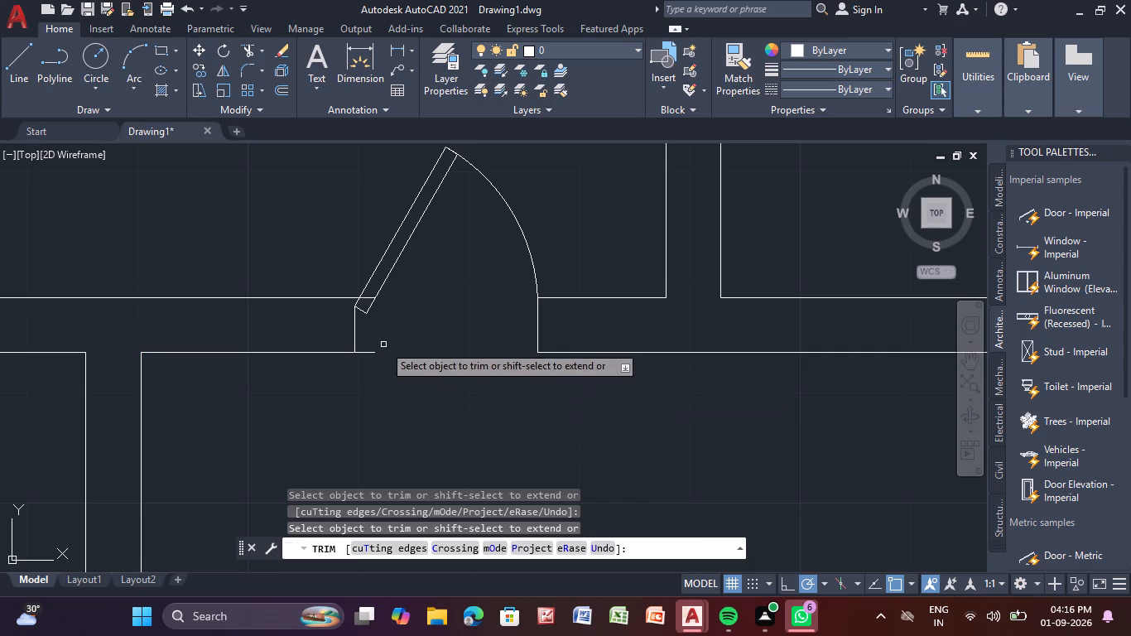
{"action": "middle_click_drag", "start_coordinate": [377, 326], "coordinate": [406, 400]}
{"action": "scroll", "coordinate": [392, 381], "scroll_direction": "up", "scroll_amount": 4}
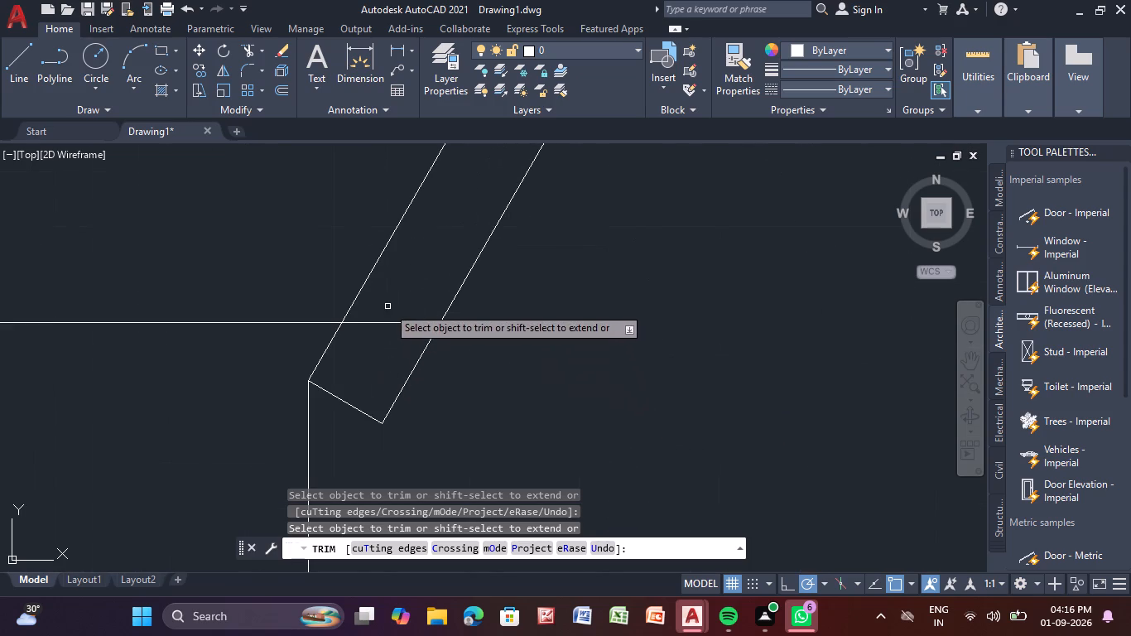
{"action": "left_click_drag", "start_coordinate": [387, 306], "coordinate": [391, 341]}
{"action": "scroll", "coordinate": [400, 349], "scroll_direction": "down", "scroll_amount": 5}
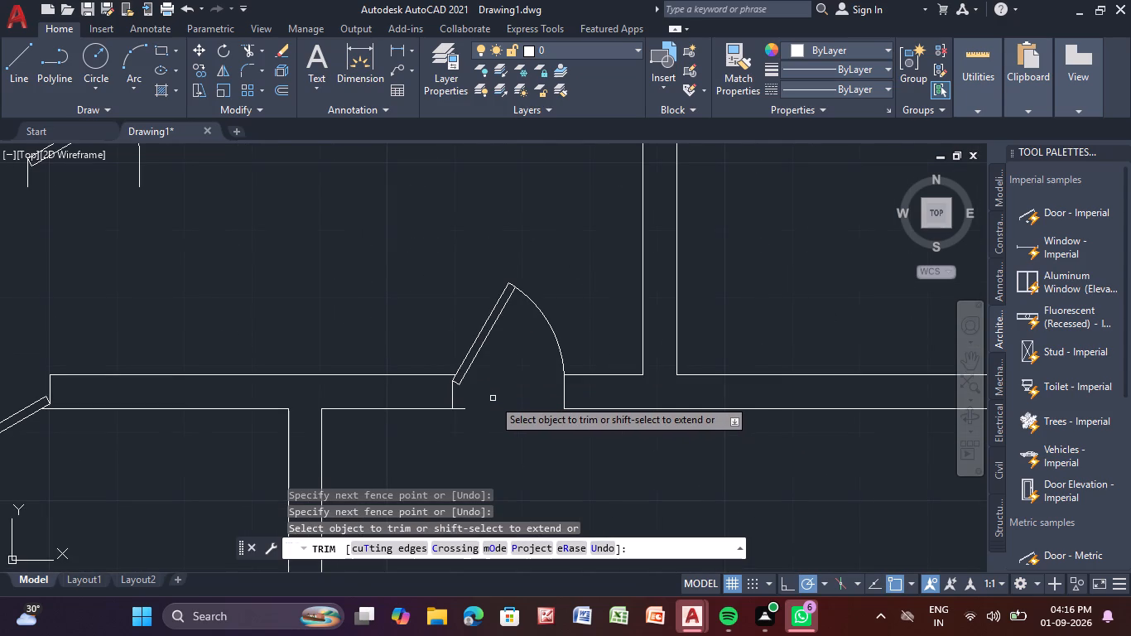
{"action": "scroll", "coordinate": [493, 398], "scroll_direction": "down", "scroll_amount": 1}
{"action": "middle_click", "coordinate": [493, 398]}
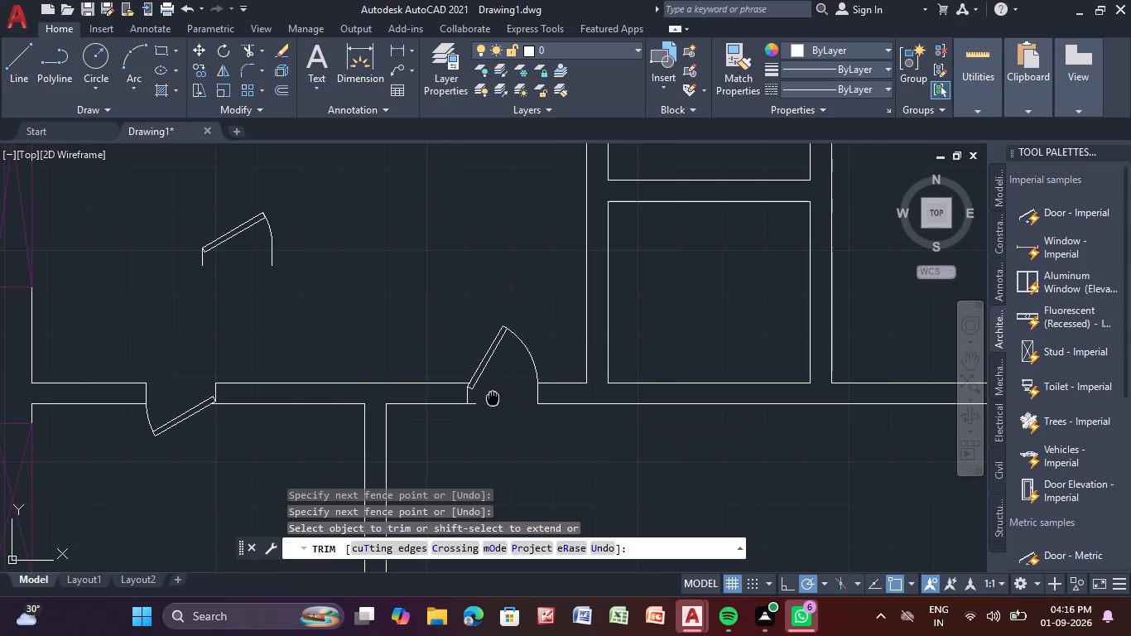
{"action": "scroll", "coordinate": [494, 398], "scroll_direction": "up", "scroll_amount": 1}
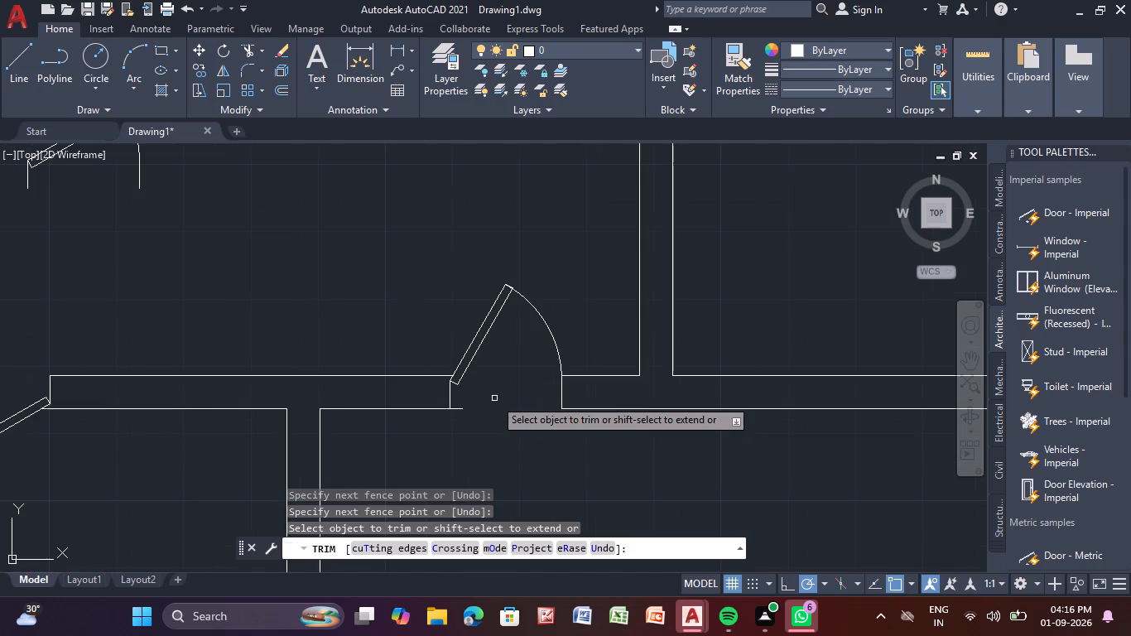
{"action": "key", "text": "Escape"}
{"action": "key", "text": "Escape"}
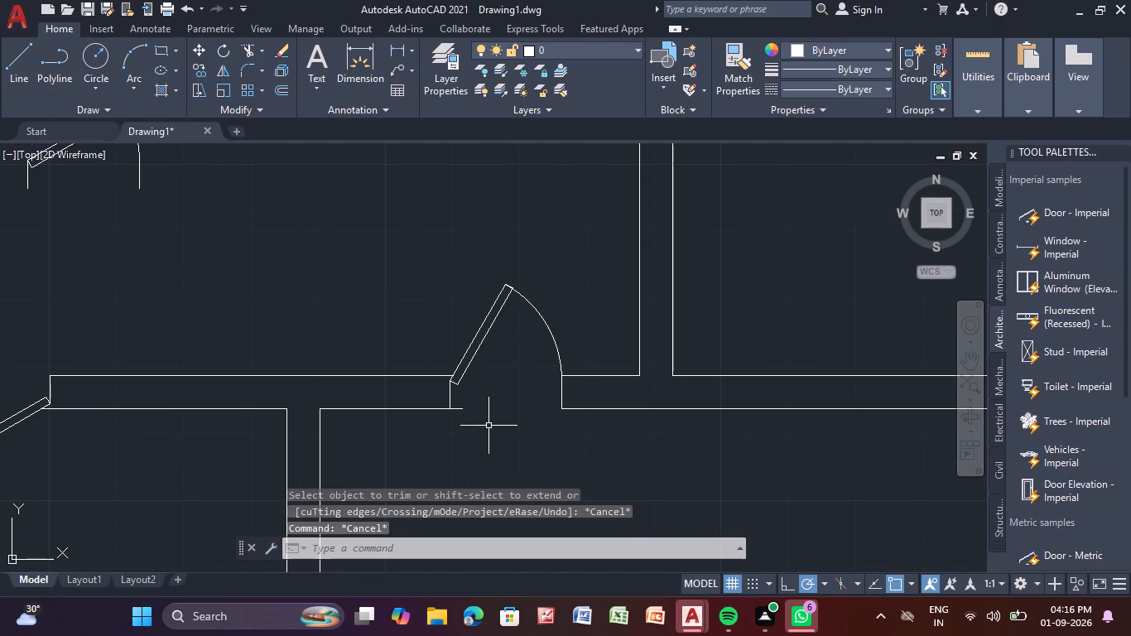
Replace the overrunning lower partition line with a new line from the vertical partition's corner to the door's west jamb.
{"action": "scroll", "coordinate": [488, 426], "scroll_direction": "up", "scroll_amount": 2}
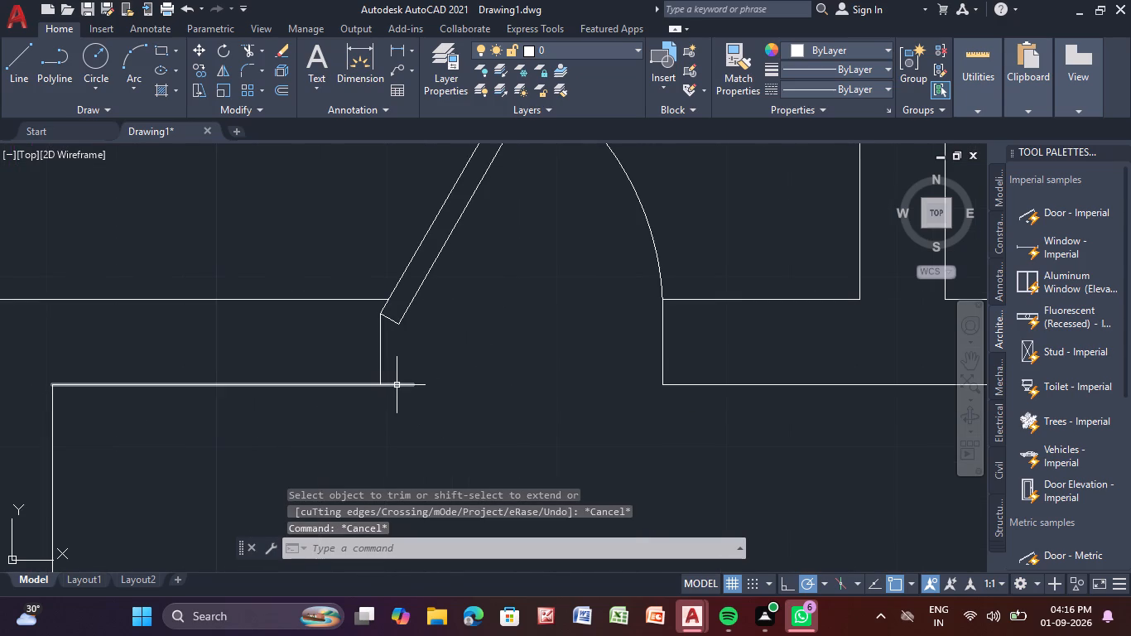
{"action": "left_click", "coordinate": [397, 385]}
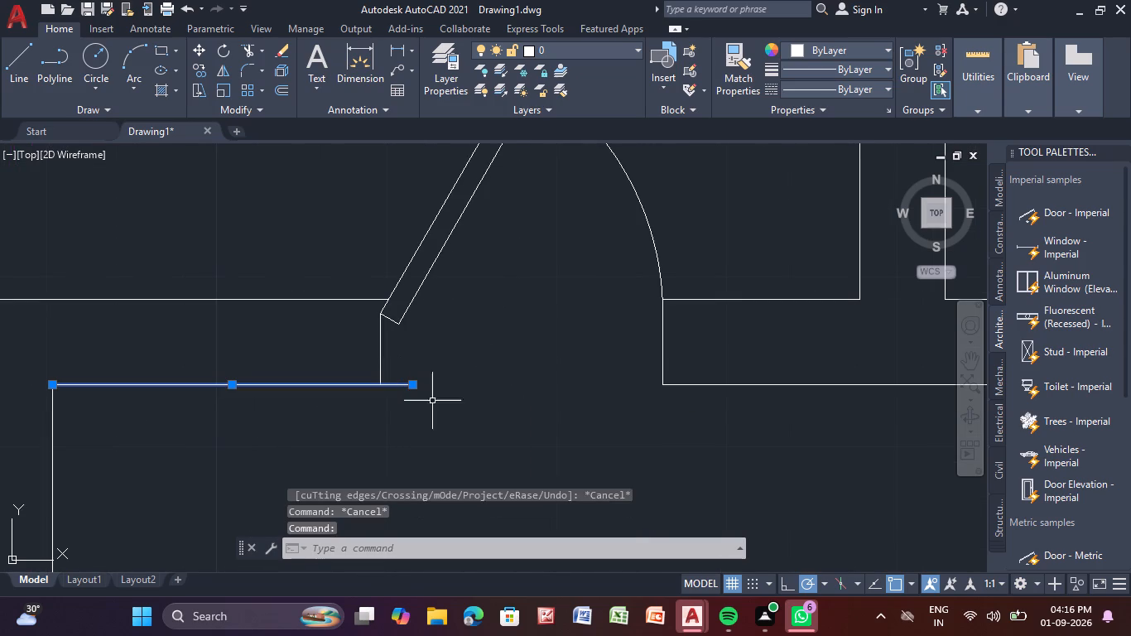
{"action": "key", "text": "Delete"}
{"action": "key", "text": "l"}
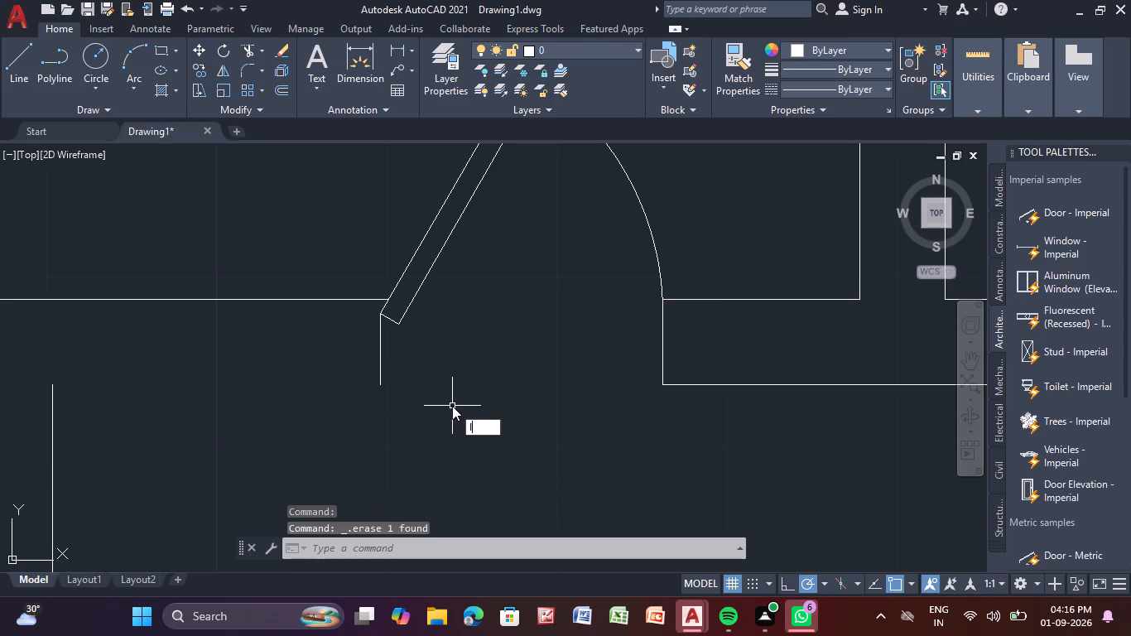
{"action": "key", "text": "Return"}
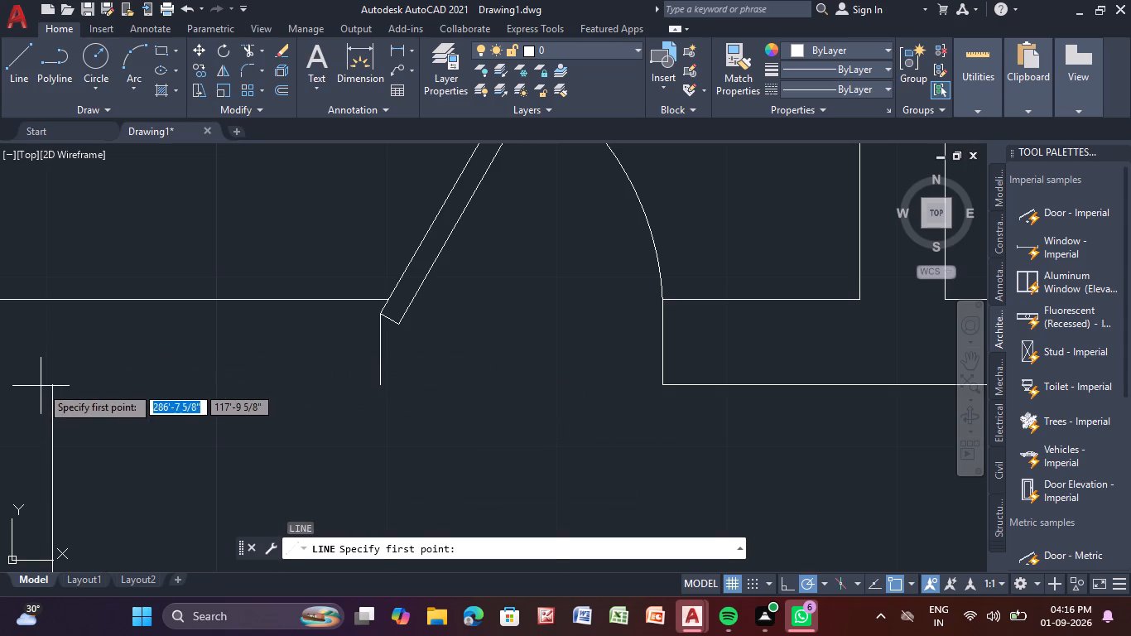
{"action": "left_click", "coordinate": [51, 385]}
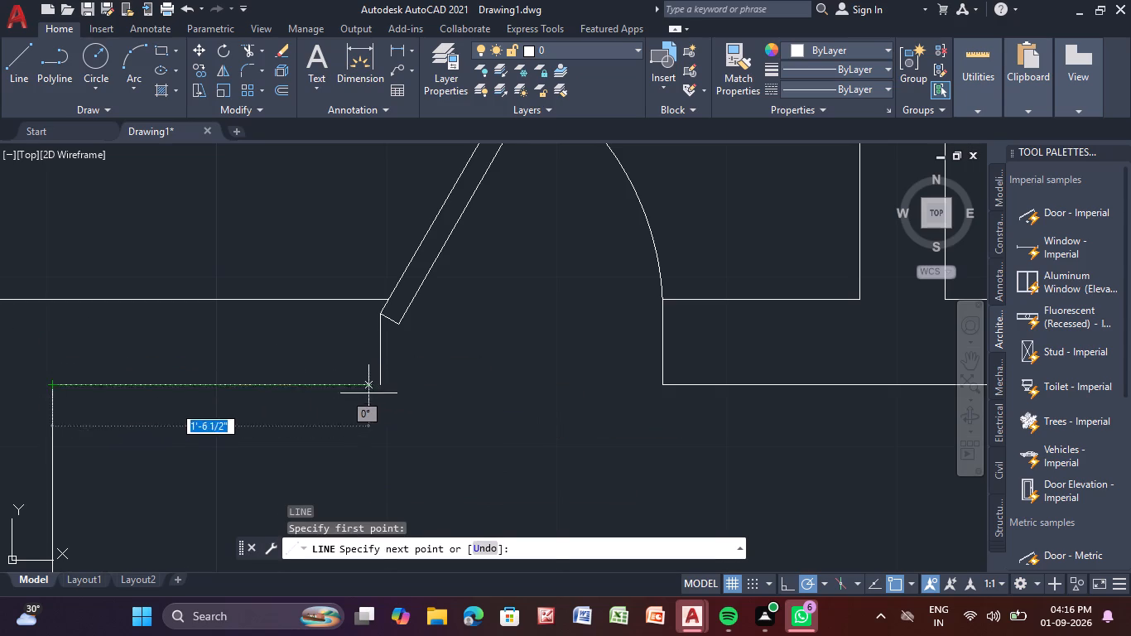
{"action": "left_click", "coordinate": [380, 383]}
{"action": "key", "text": "Escape"}
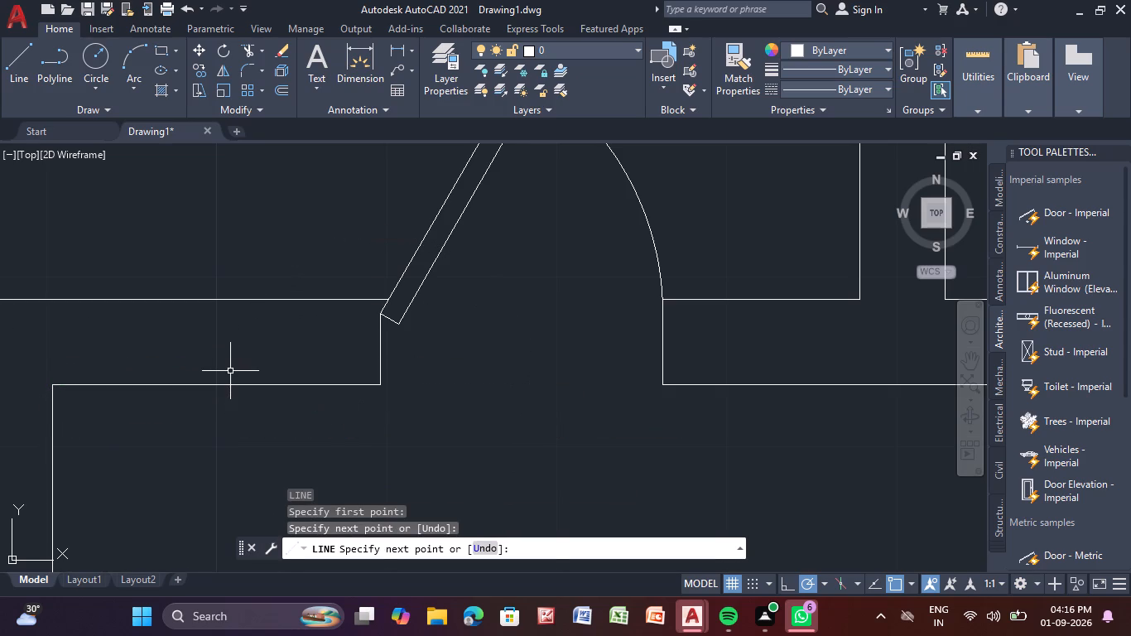
{"action": "scroll", "coordinate": [243, 402], "scroll_direction": "down", "scroll_amount": 2}
{"action": "scroll", "coordinate": [354, 362], "scroll_direction": "down", "scroll_amount": 1}
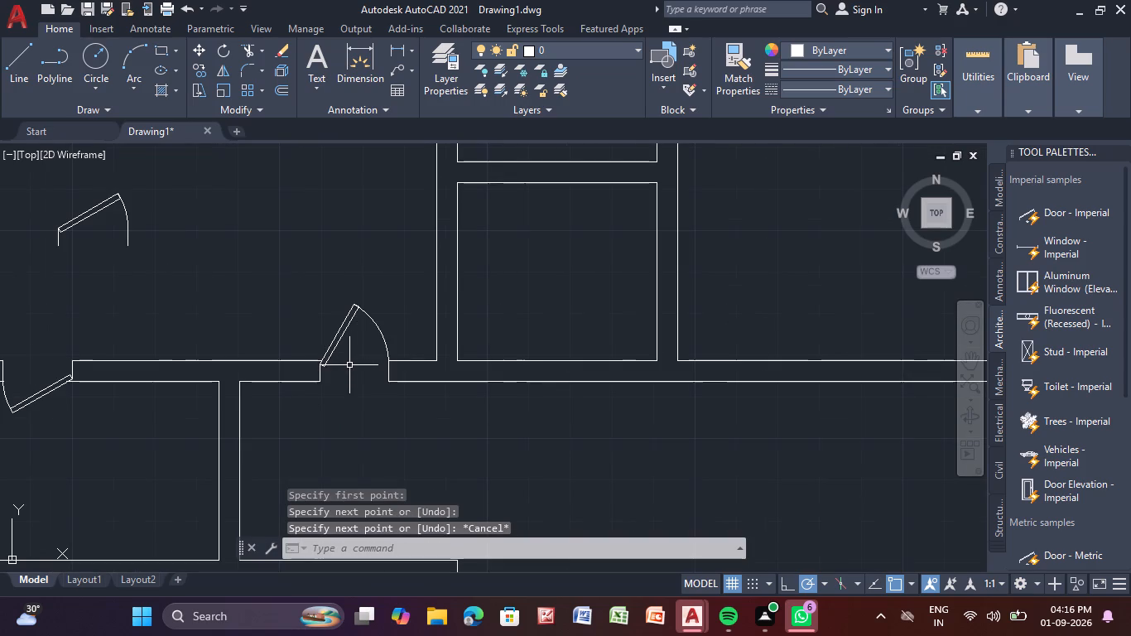
Move the door block so its hinge corner sits on the end of the upper partition line west of the opening.
{"action": "scroll", "coordinate": [325, 353], "scroll_direction": "up", "scroll_amount": 2}
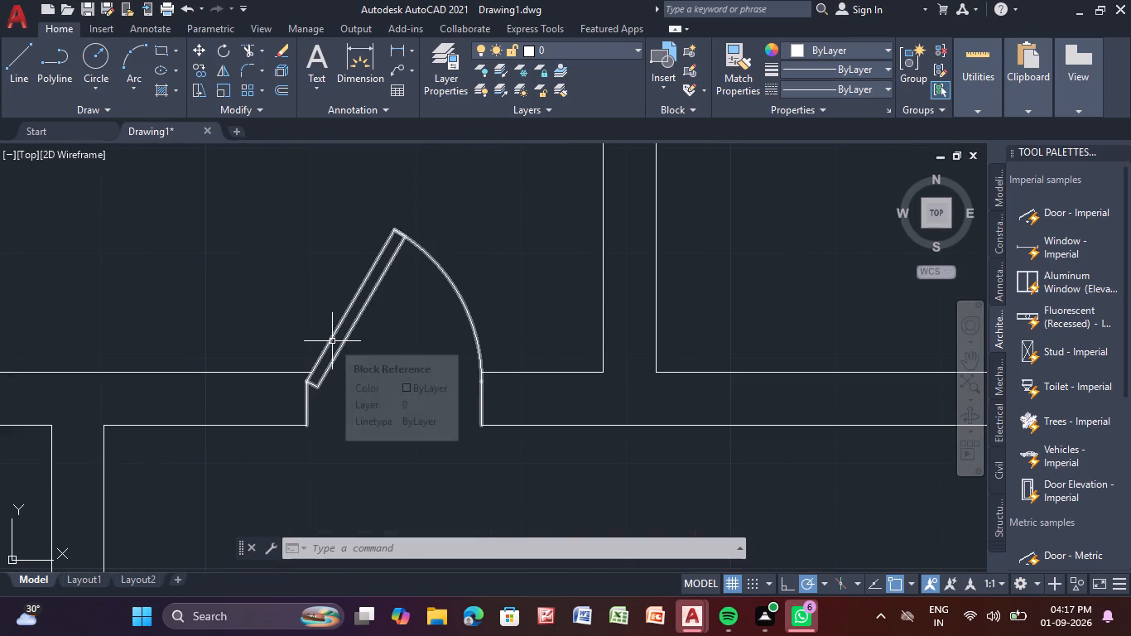
{"action": "left_click", "coordinate": [332, 341]}
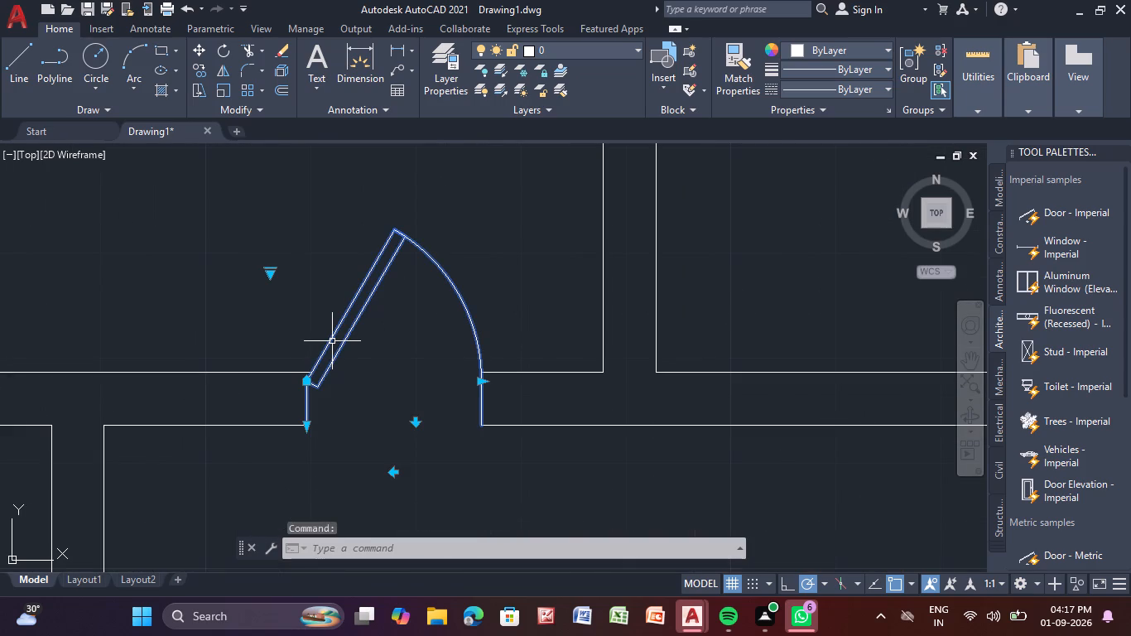
{"action": "left_click", "coordinate": [307, 378]}
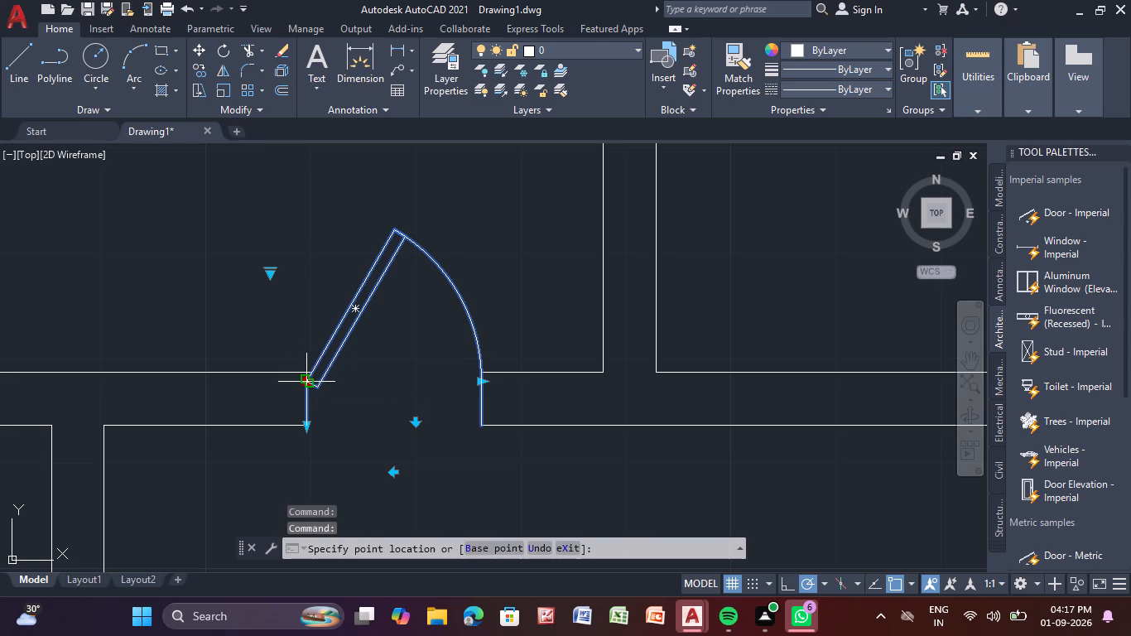
{"action": "scroll", "coordinate": [315, 373], "scroll_direction": "up", "scroll_amount": 3}
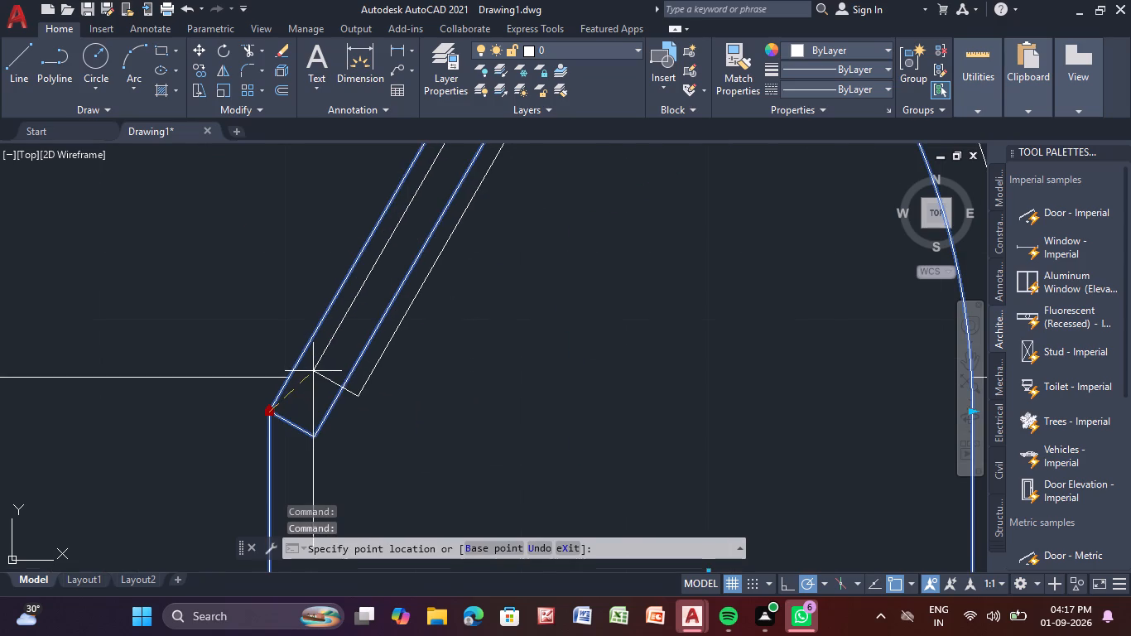
{"action": "left_click", "coordinate": [293, 377]}
{"action": "scroll", "coordinate": [377, 391], "scroll_direction": "down", "scroll_amount": 1}
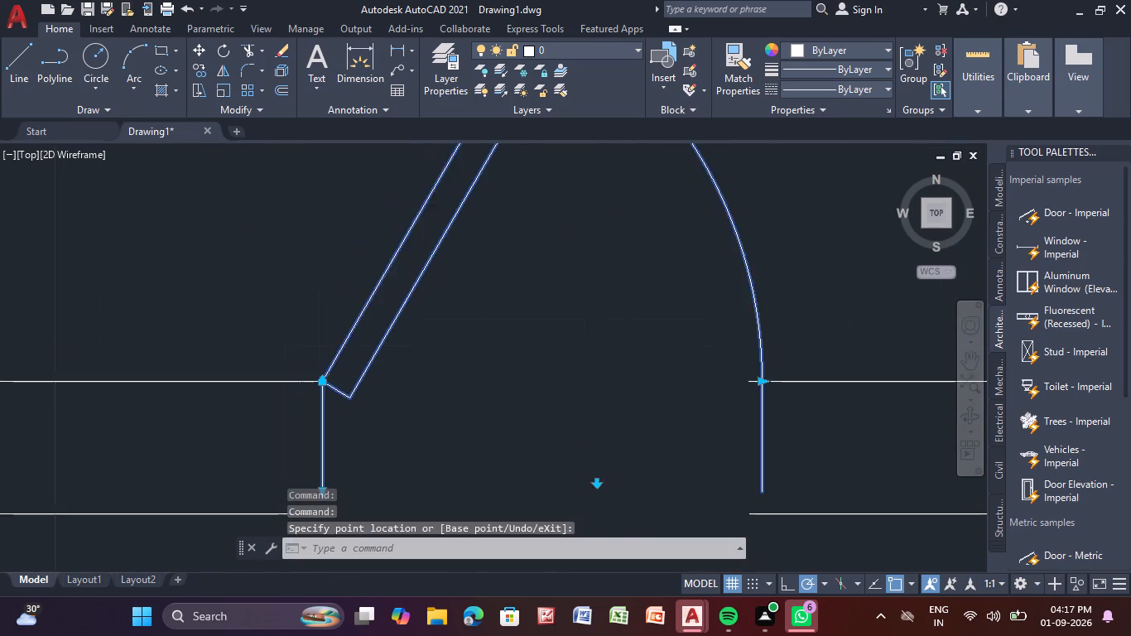
{"action": "scroll", "coordinate": [377, 391], "scroll_direction": "down", "scroll_amount": 2}
{"action": "key", "text": "Escape"}
{"action": "key", "text": "Escape"}
{"action": "key", "text": "Escape"}
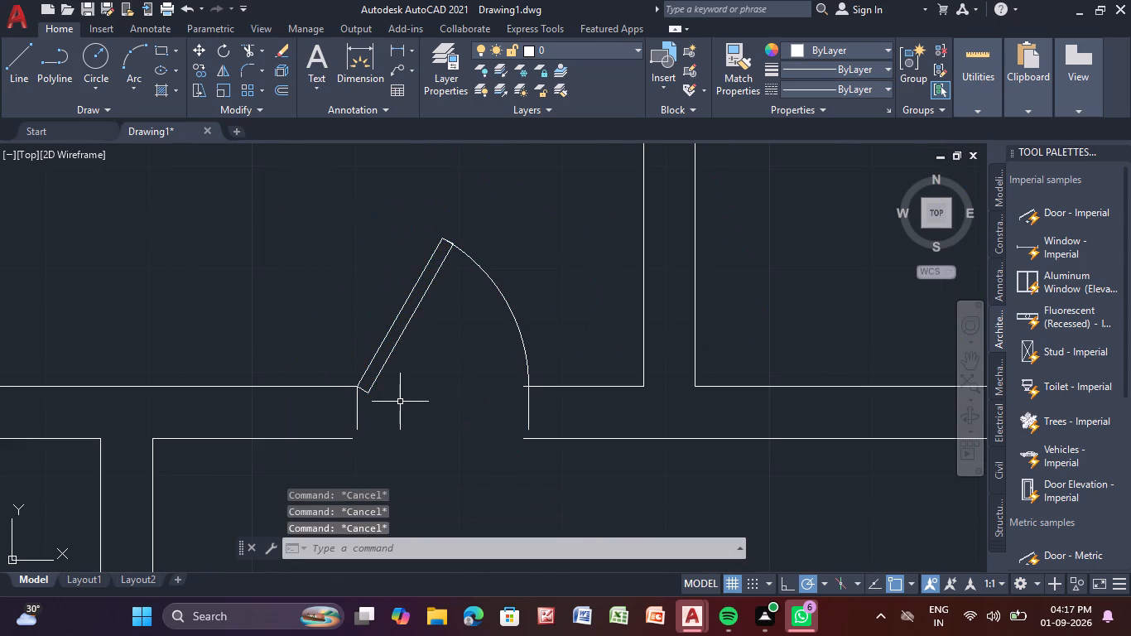
{"action": "key", "text": "Escape"}
{"action": "key", "text": "Escape"}
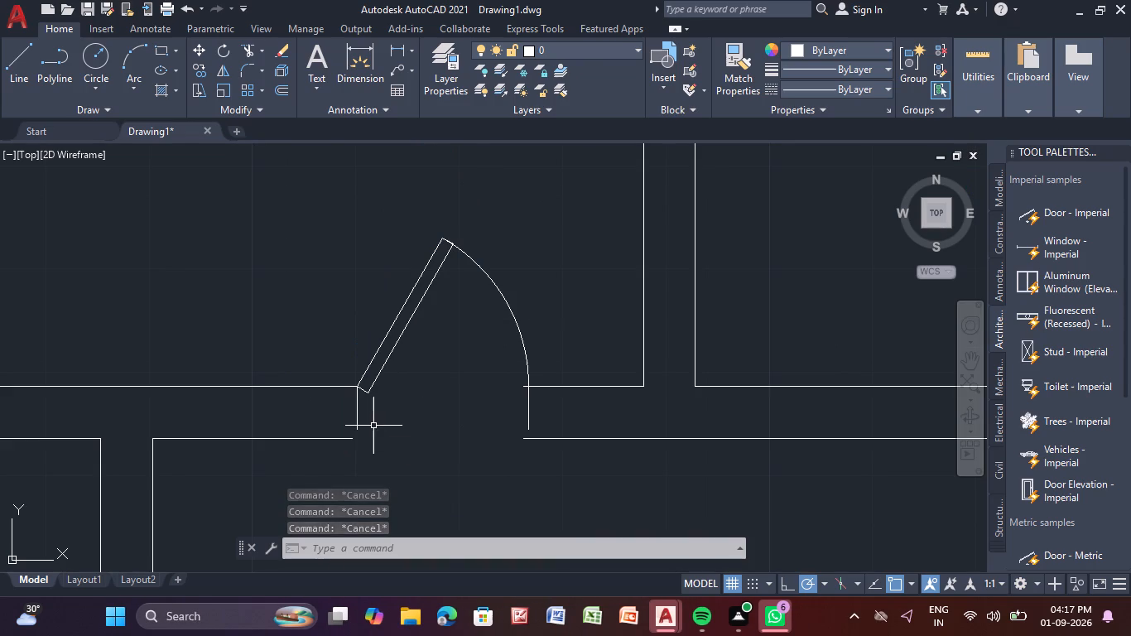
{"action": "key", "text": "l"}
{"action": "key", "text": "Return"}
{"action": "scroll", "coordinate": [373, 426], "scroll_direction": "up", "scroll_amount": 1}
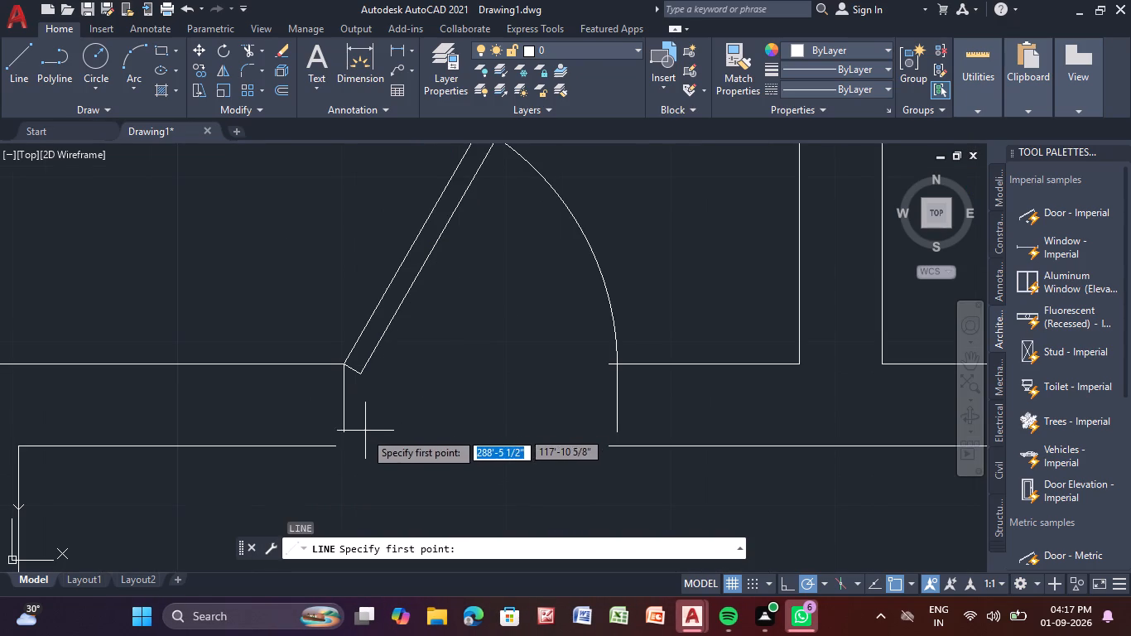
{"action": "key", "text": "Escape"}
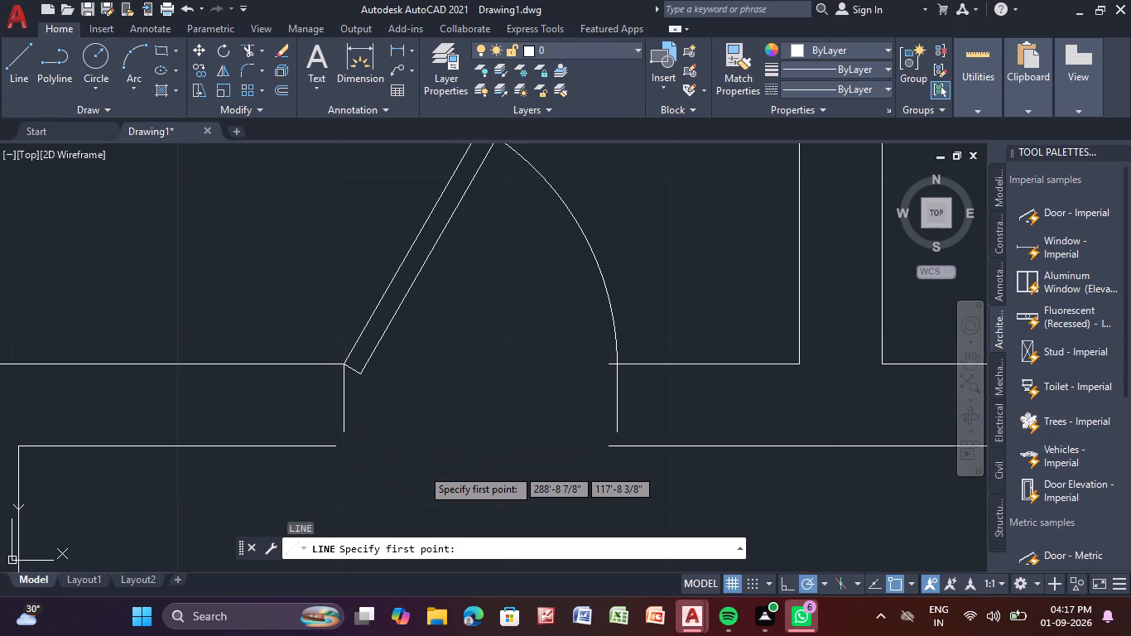
Move the door block about 1" straight south so its jambs reach the lower partition line.
{"action": "left_click", "coordinate": [352, 354]}
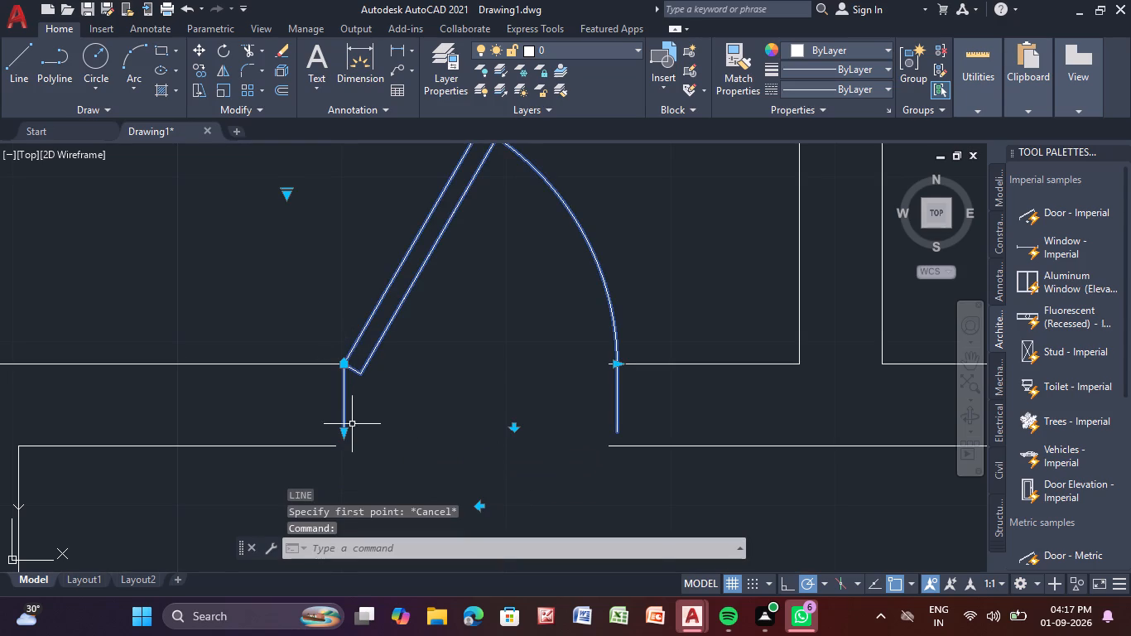
{"action": "left_click", "coordinate": [346, 363]}
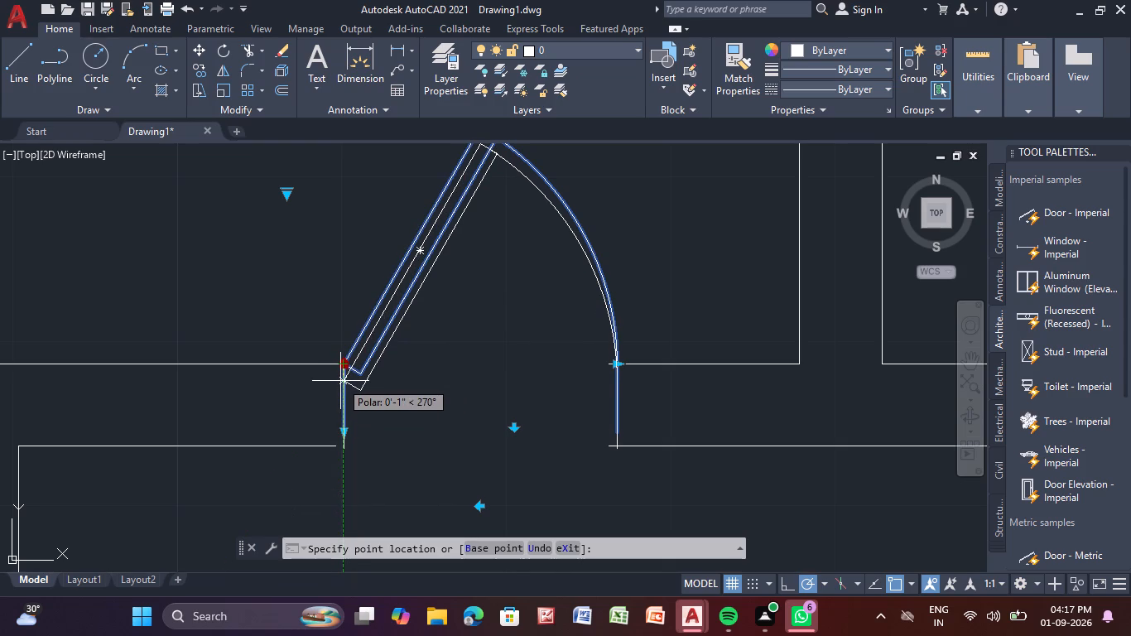
{"action": "left_click", "coordinate": [340, 378]}
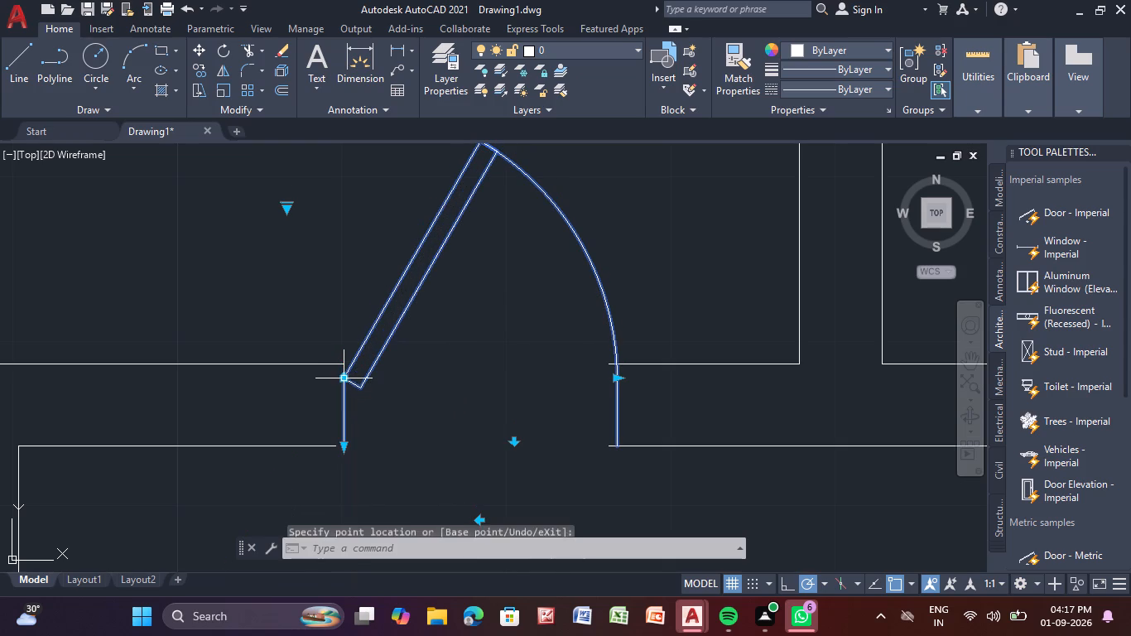
{"action": "key", "text": "Escape"}
{"action": "key", "text": "Escape"}
{"action": "key", "text": "Escape"}
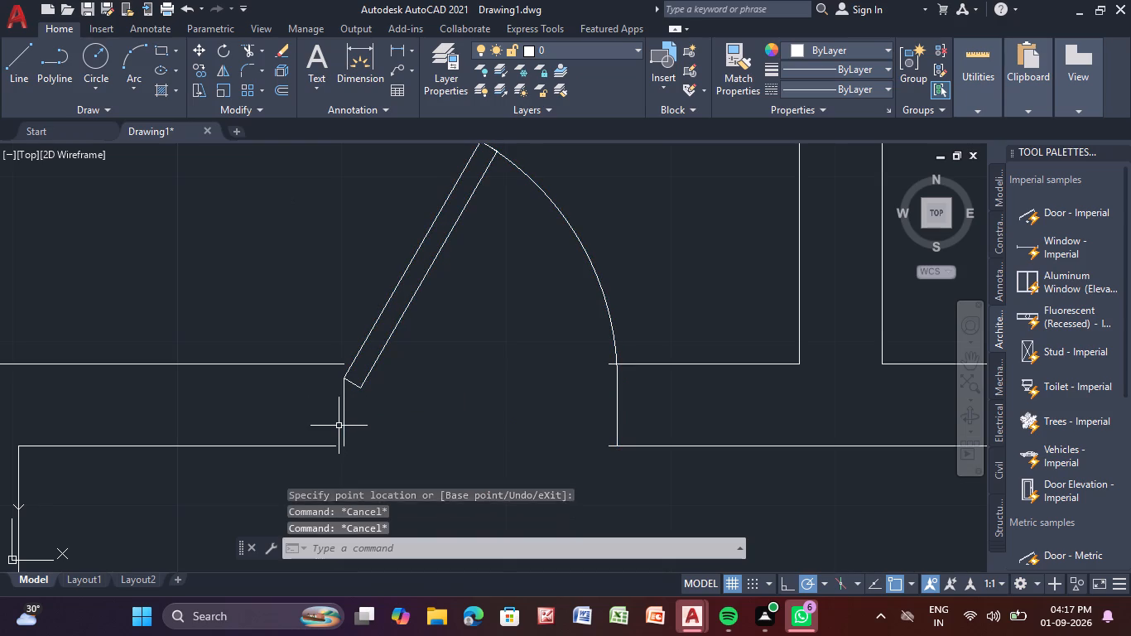
{"action": "key", "text": "Escape"}
{"action": "key", "text": "Escape"}
{"action": "key", "text": "Escape"}
{"action": "key", "text": "Escape"}
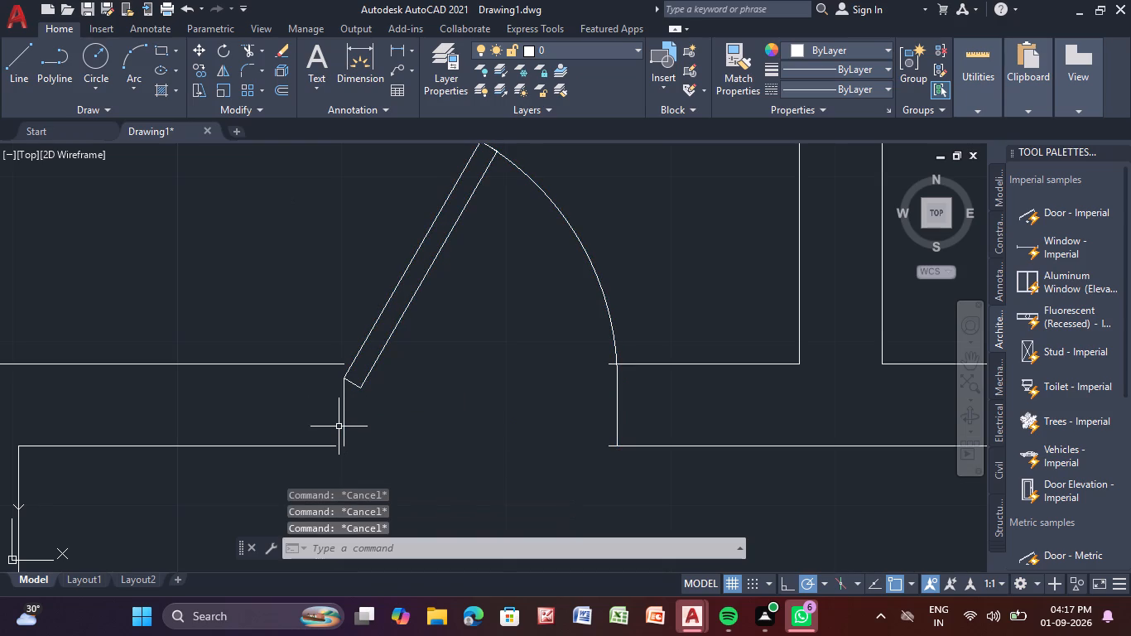
Draw a short line joining the lower partition line's end to the foot of the door's west jamb.
{"action": "key", "text": "l"}
{"action": "key", "text": "Return"}
{"action": "scroll", "coordinate": [341, 445], "scroll_direction": "up", "scroll_amount": 3}
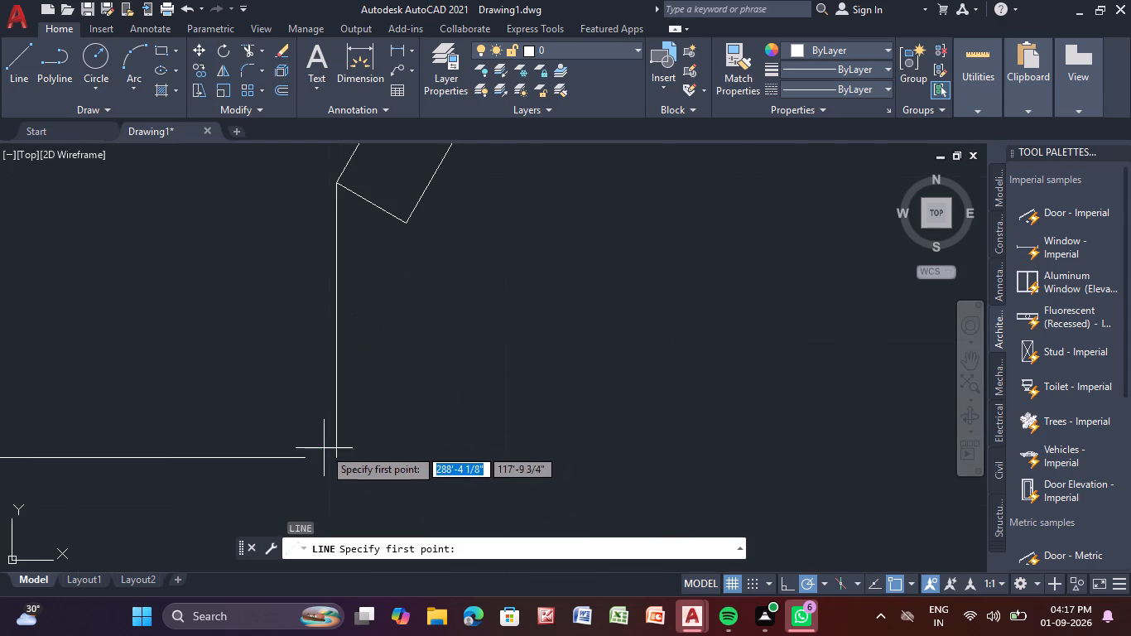
{"action": "left_click", "coordinate": [310, 459]}
{"action": "left_click", "coordinate": [339, 455]}
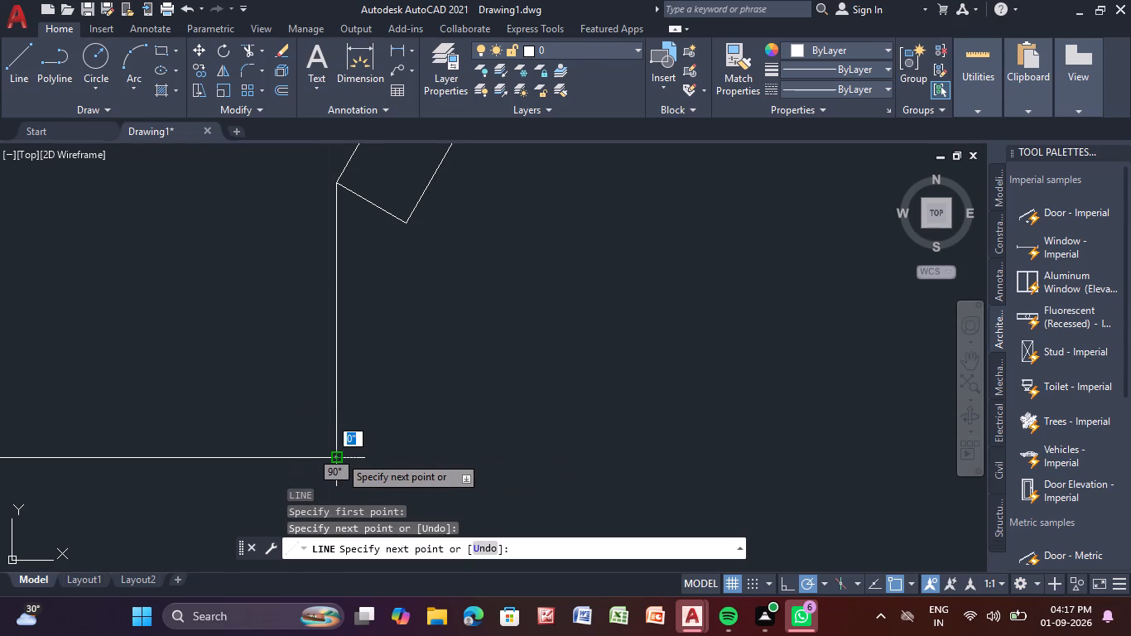
{"action": "key", "text": "Escape"}
With Ortho on, draw a line about 1/2" long from the upper partition line's west portion to the door leaf's edge.
{"action": "key", "text": "l"}
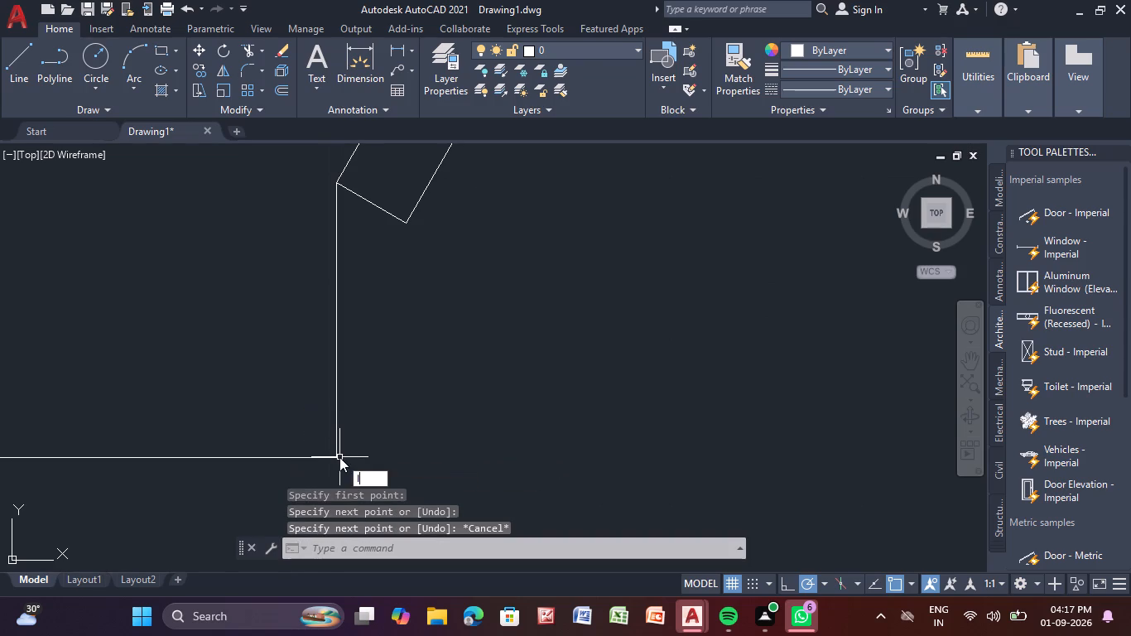
{"action": "key", "text": "Return"}
{"action": "middle_click_drag", "start_coordinate": [451, 294], "coordinate": [471, 499]}
{"action": "scroll", "coordinate": [349, 330], "scroll_direction": "up", "scroll_amount": 3}
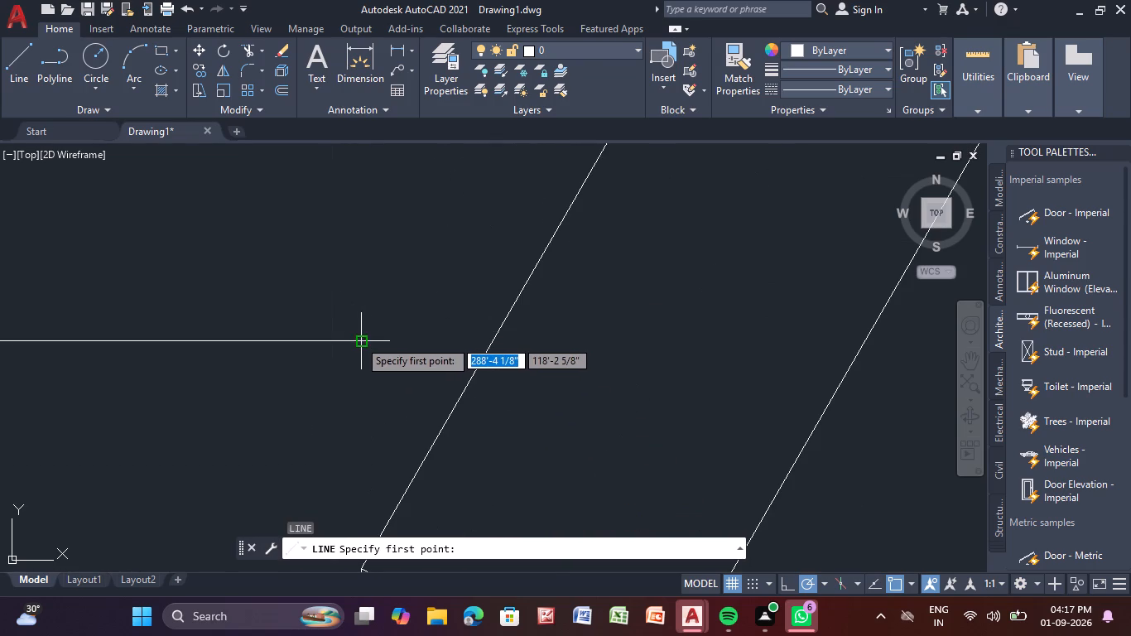
{"action": "left_click", "coordinate": [359, 340]}
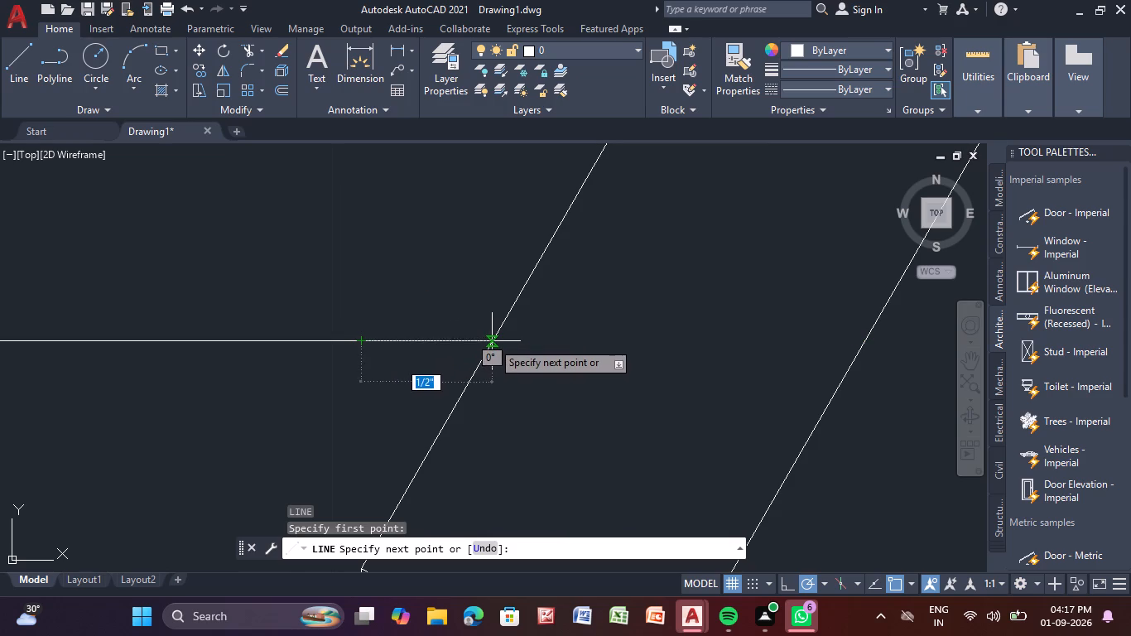
{"action": "scroll", "coordinate": [493, 340], "scroll_direction": "up", "scroll_amount": 2}
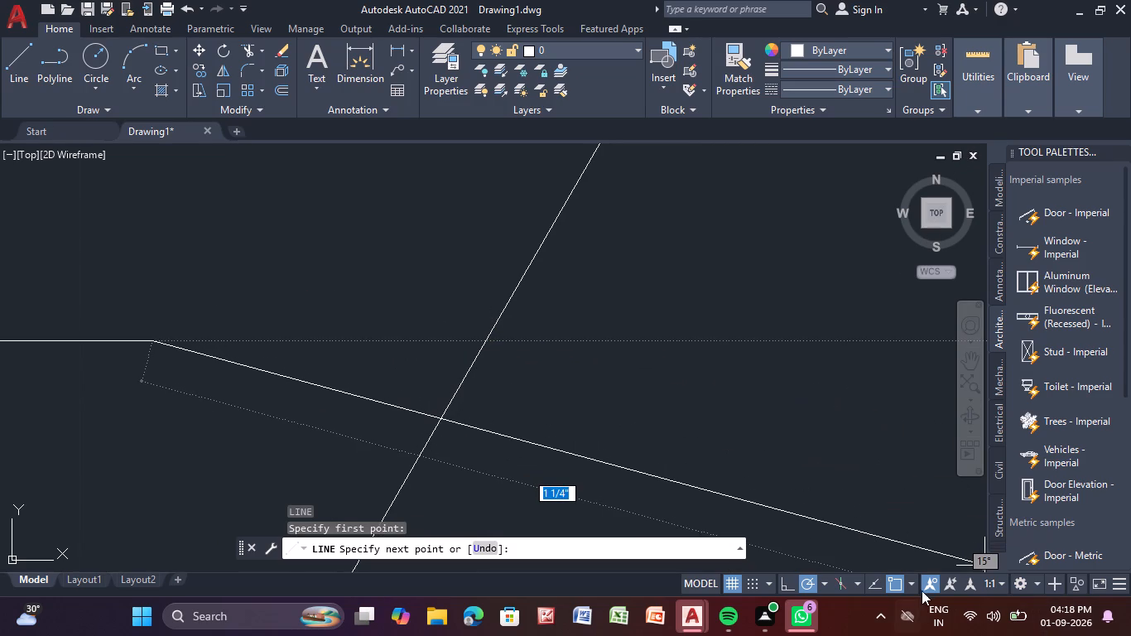
{"action": "left_click", "coordinate": [780, 584]}
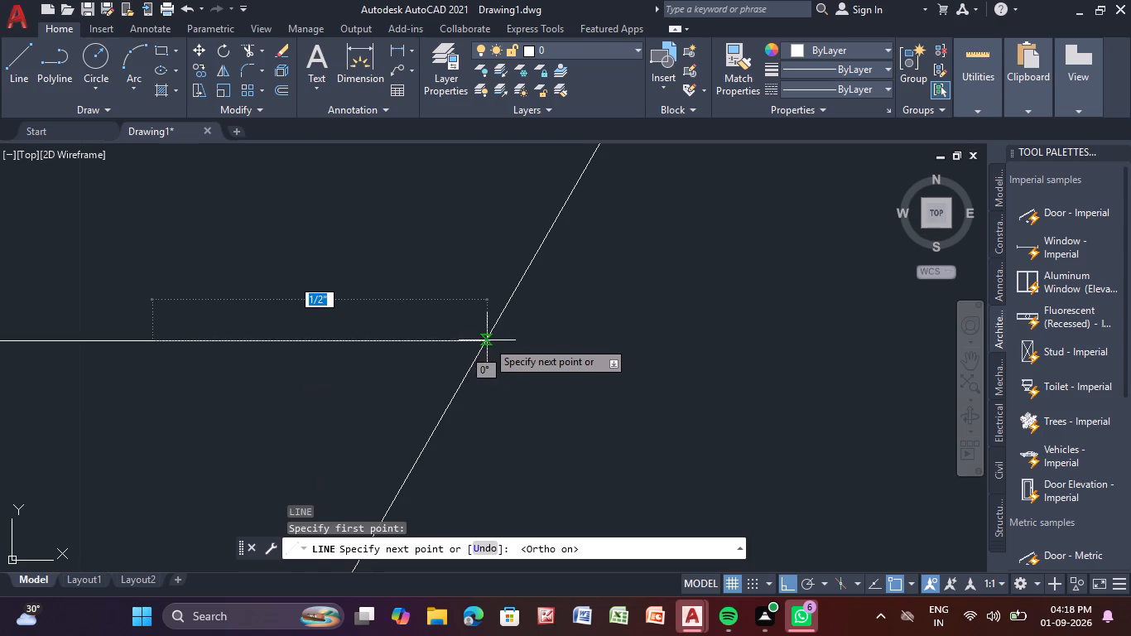
{"action": "scroll", "coordinate": [487, 340], "scroll_direction": "up", "scroll_amount": 4}
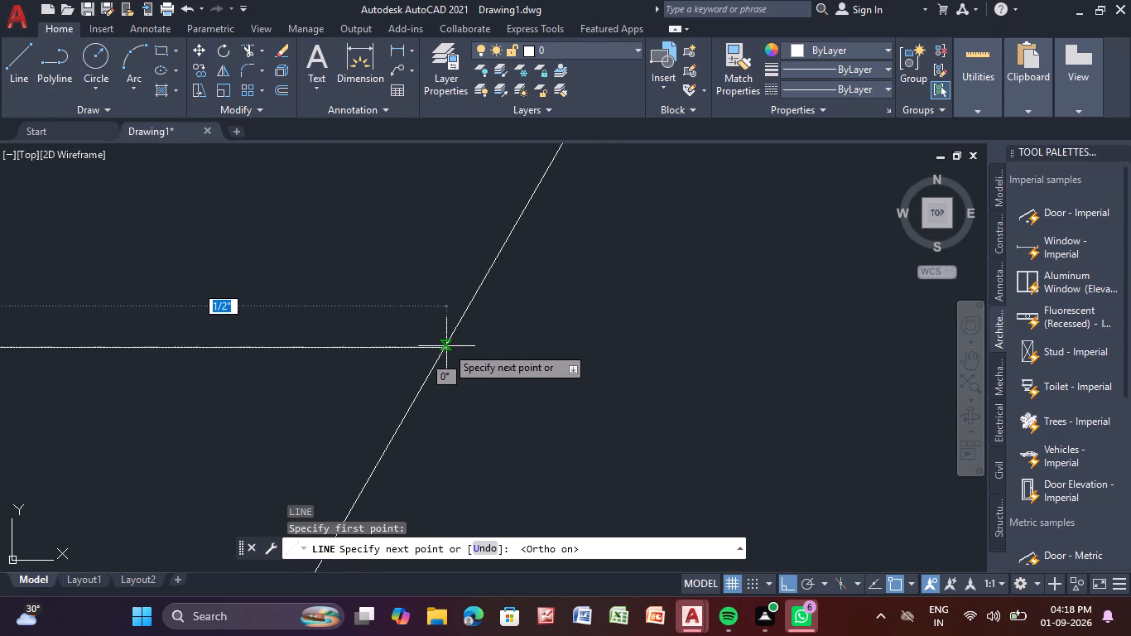
{"action": "left_click", "coordinate": [445, 347]}
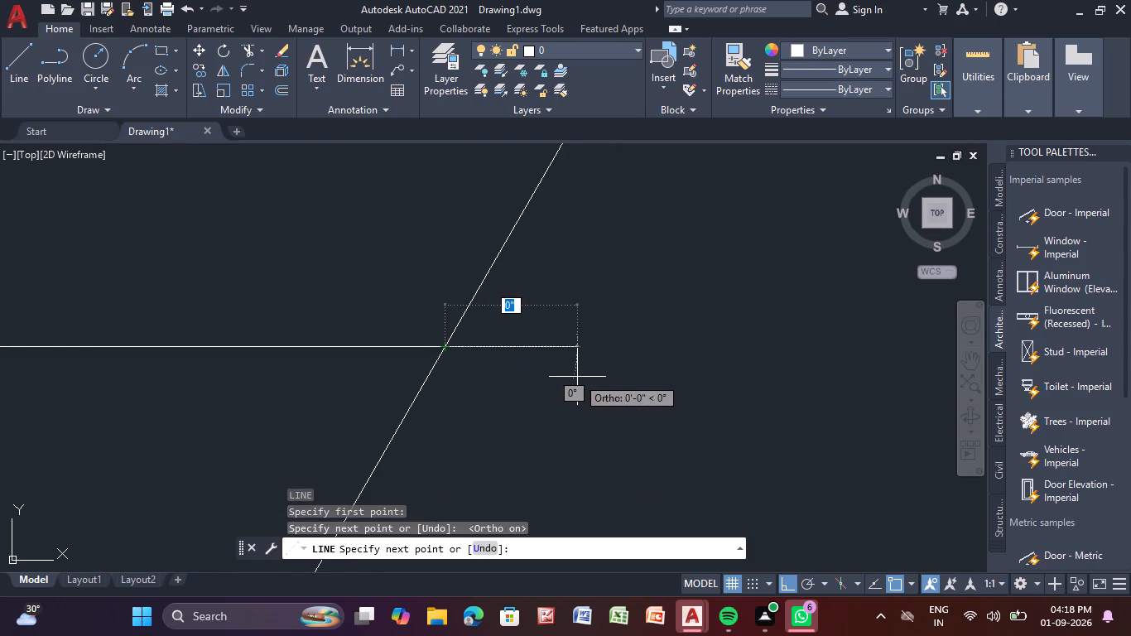
{"action": "key", "text": "Escape"}
Trim the upper partition line's stub that projects into the opening past the door's east jamb.
{"action": "scroll", "coordinate": [577, 377], "scroll_direction": "up", "scroll_amount": 1}
{"action": "scroll", "coordinate": [577, 377], "scroll_direction": "down", "scroll_amount": 7}
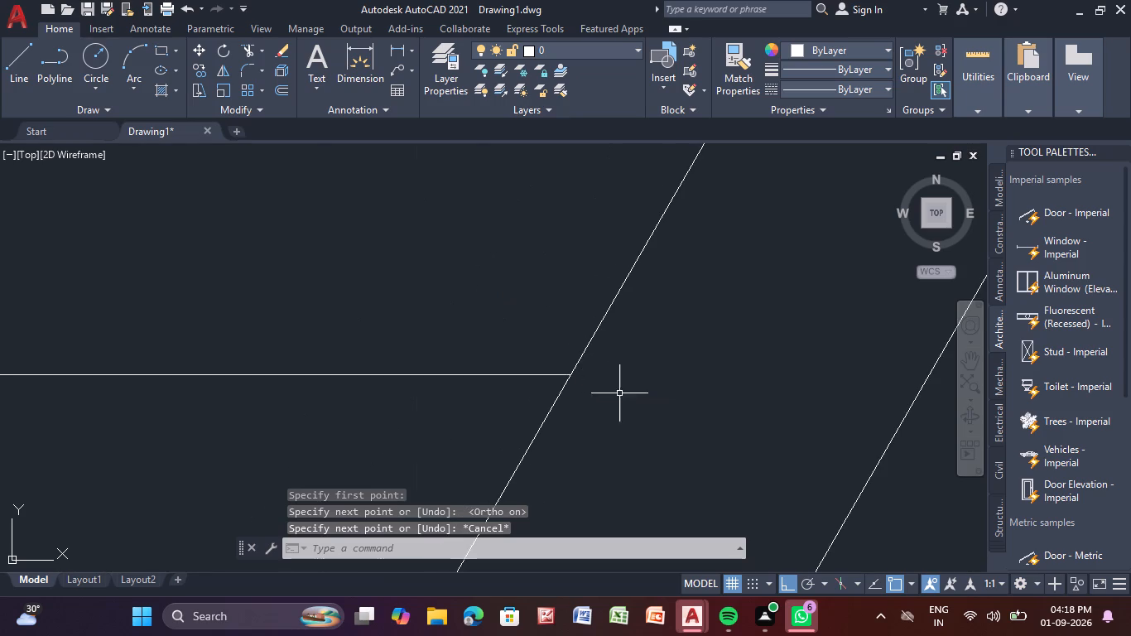
{"action": "scroll", "coordinate": [660, 402], "scroll_direction": "down", "scroll_amount": 6}
{"action": "middle_click_drag", "start_coordinate": [737, 412], "coordinate": [402, 449]}
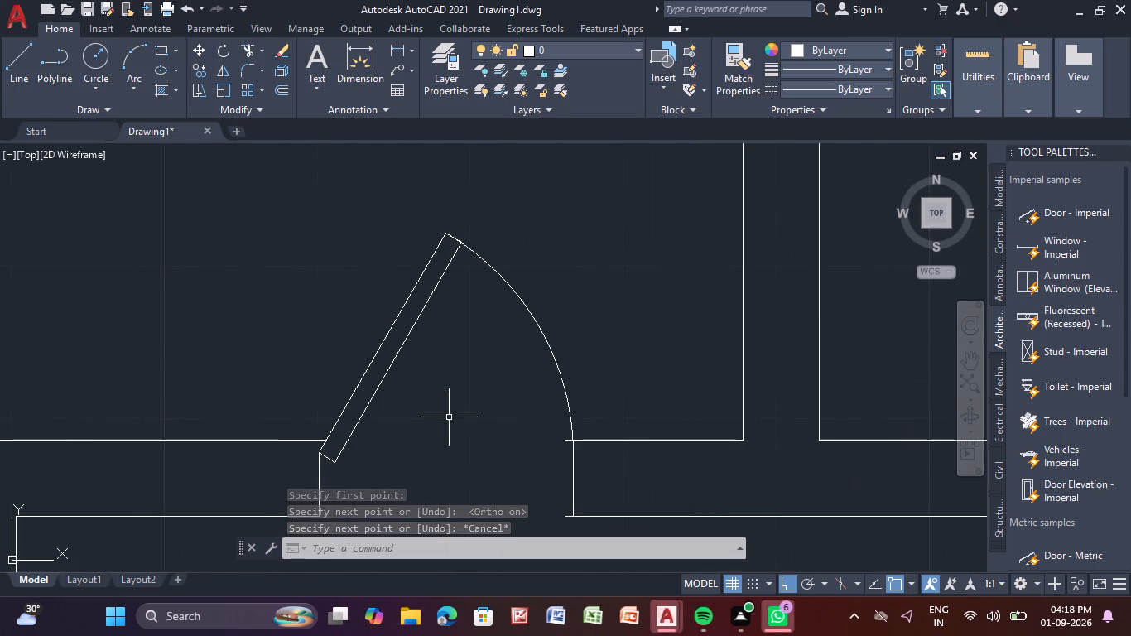
{"action": "middle_click_drag", "start_coordinate": [453, 414], "coordinate": [409, 320]}
{"action": "scroll", "coordinate": [402, 316], "scroll_direction": "up", "scroll_amount": 2}
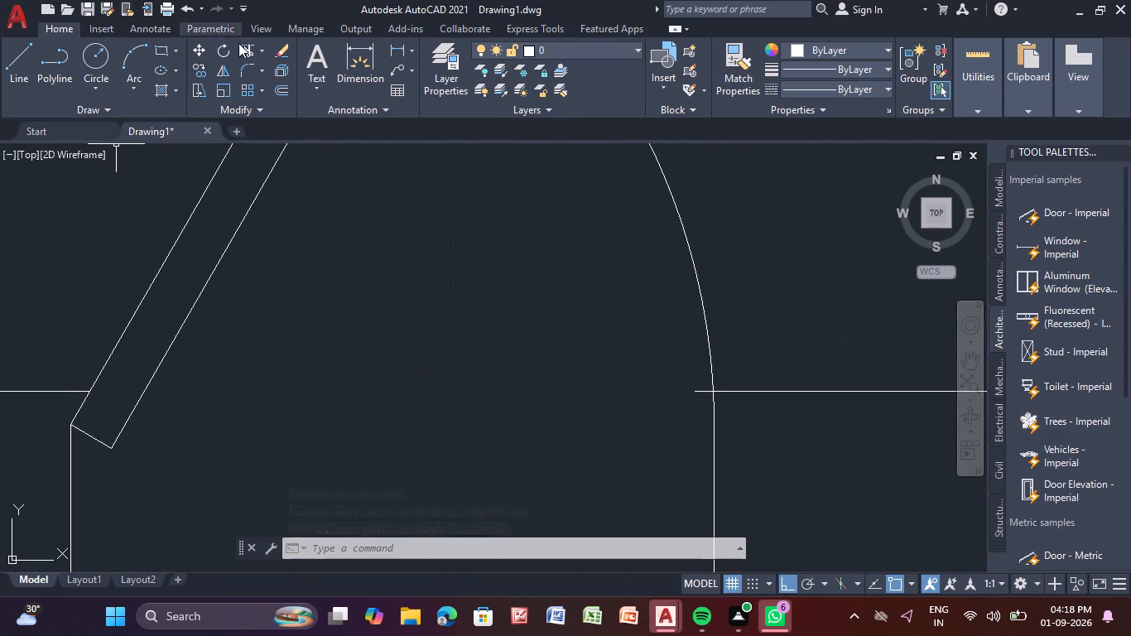
{"action": "left_click", "coordinate": [243, 46]}
{"action": "scroll", "coordinate": [439, 407], "scroll_direction": "down", "scroll_amount": 2}
{"action": "middle_click_drag", "start_coordinate": [461, 427], "coordinate": [383, 324]}
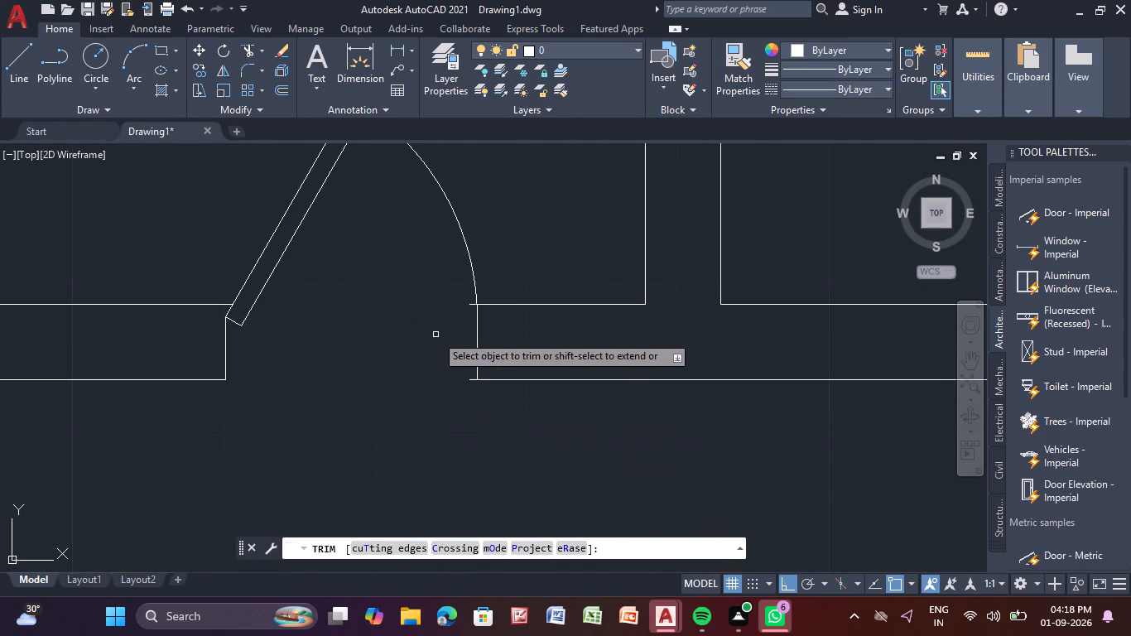
{"action": "scroll", "coordinate": [436, 335], "scroll_direction": "up", "scroll_amount": 3}
{"action": "middle_click_drag", "start_coordinate": [545, 245], "coordinate": [502, 316]}
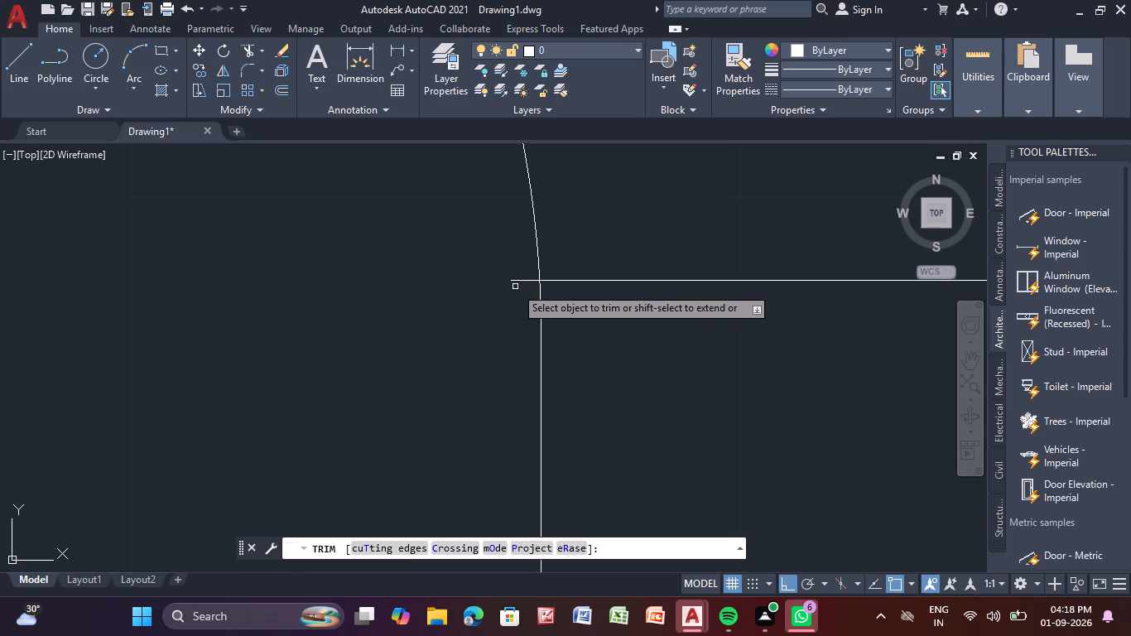
{"action": "left_click", "coordinate": [520, 281]}
Trim the lower partition line's stub that projects into the opening past the door's east jamb.
{"action": "scroll", "coordinate": [517, 289], "scroll_direction": "down", "scroll_amount": 3}
{"action": "middle_click_drag", "start_coordinate": [487, 339], "coordinate": [479, 311]}
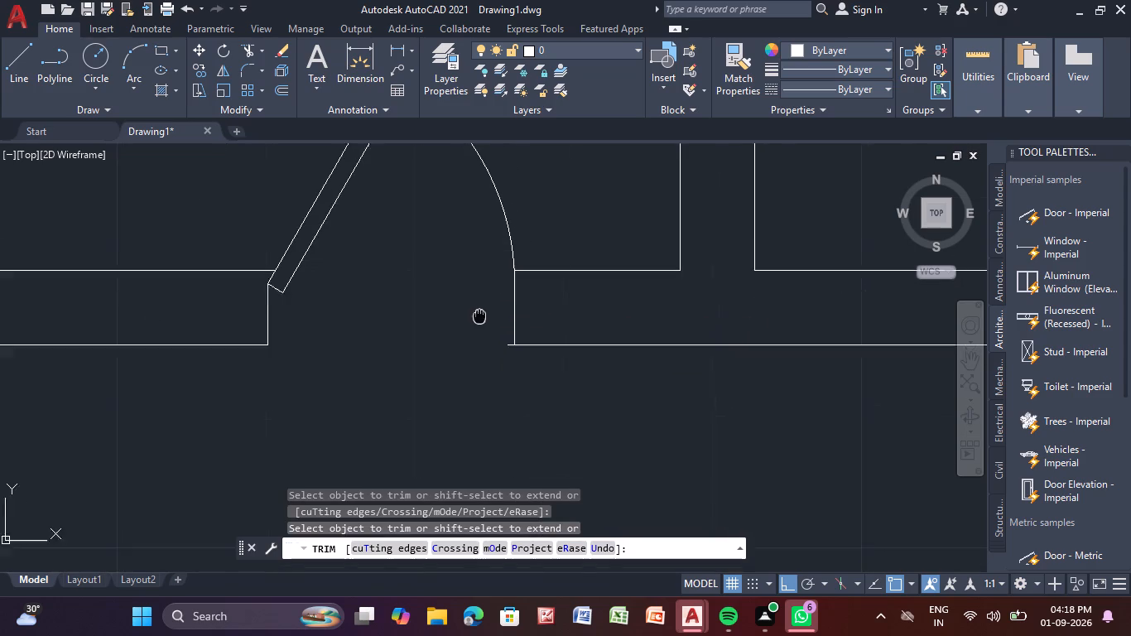
{"action": "middle_click_drag", "start_coordinate": [479, 311], "coordinate": [469, 253]}
{"action": "scroll", "coordinate": [490, 262], "scroll_direction": "up", "scroll_amount": 3}
{"action": "left_click", "coordinate": [513, 332]}
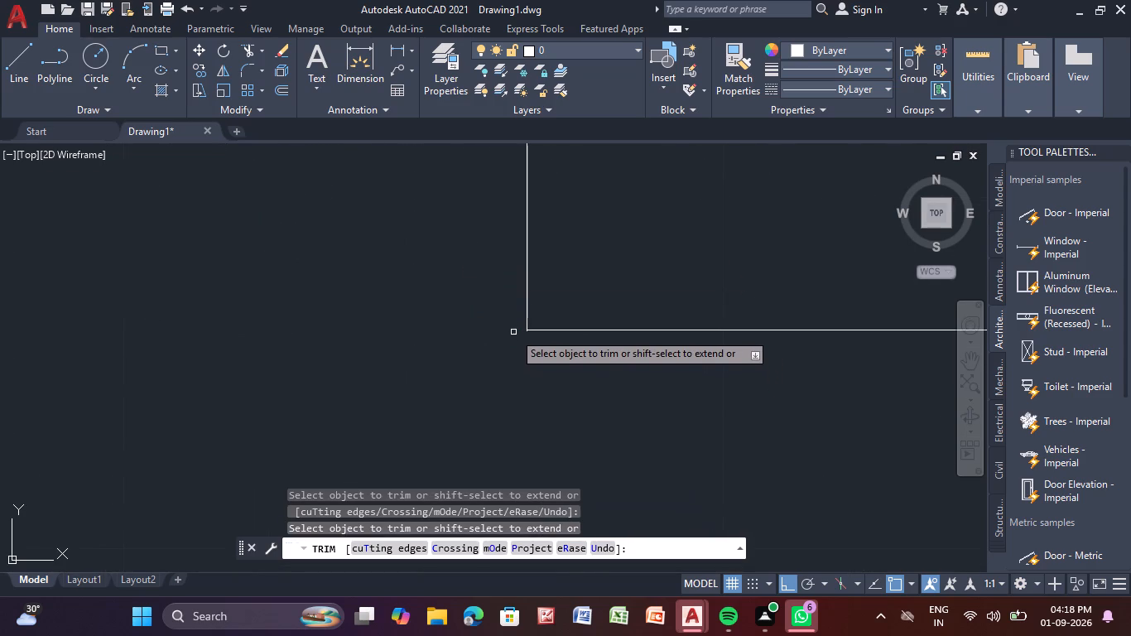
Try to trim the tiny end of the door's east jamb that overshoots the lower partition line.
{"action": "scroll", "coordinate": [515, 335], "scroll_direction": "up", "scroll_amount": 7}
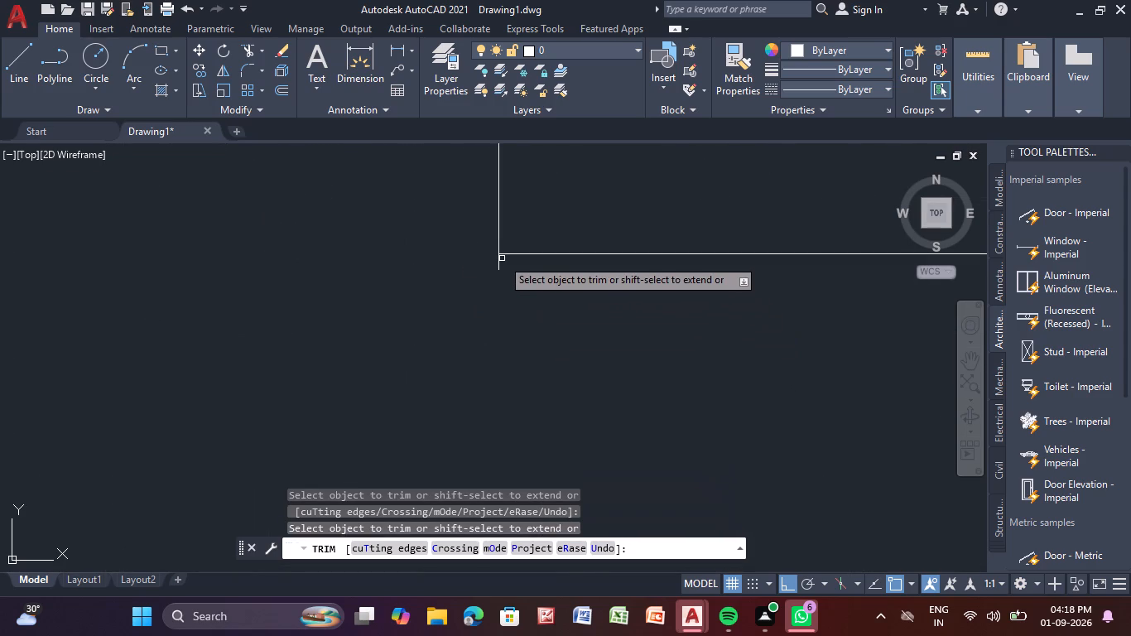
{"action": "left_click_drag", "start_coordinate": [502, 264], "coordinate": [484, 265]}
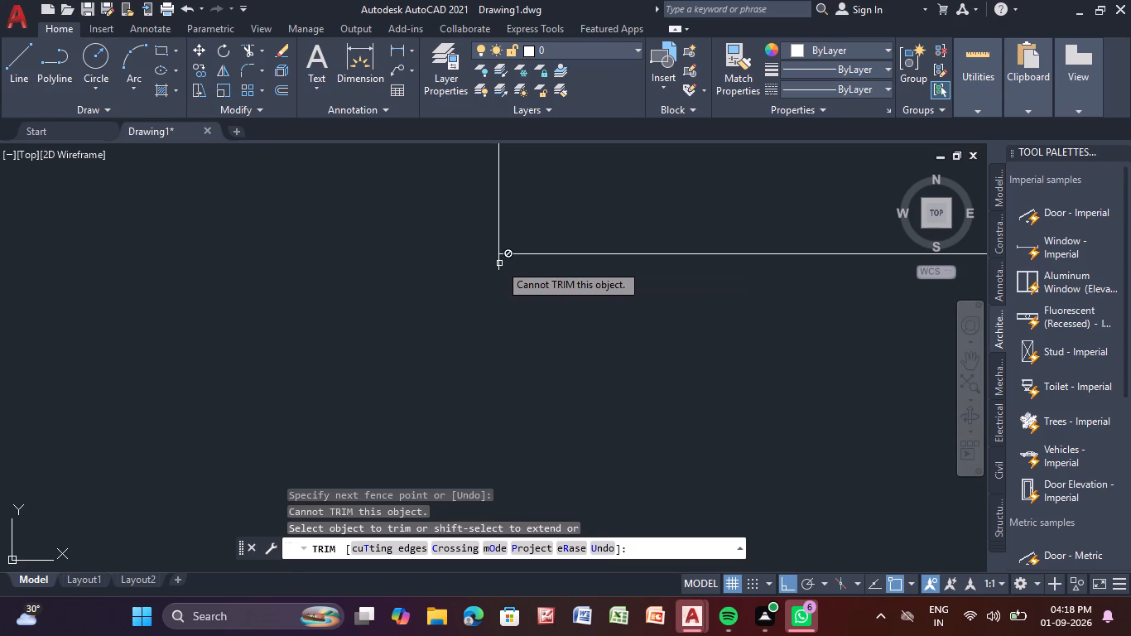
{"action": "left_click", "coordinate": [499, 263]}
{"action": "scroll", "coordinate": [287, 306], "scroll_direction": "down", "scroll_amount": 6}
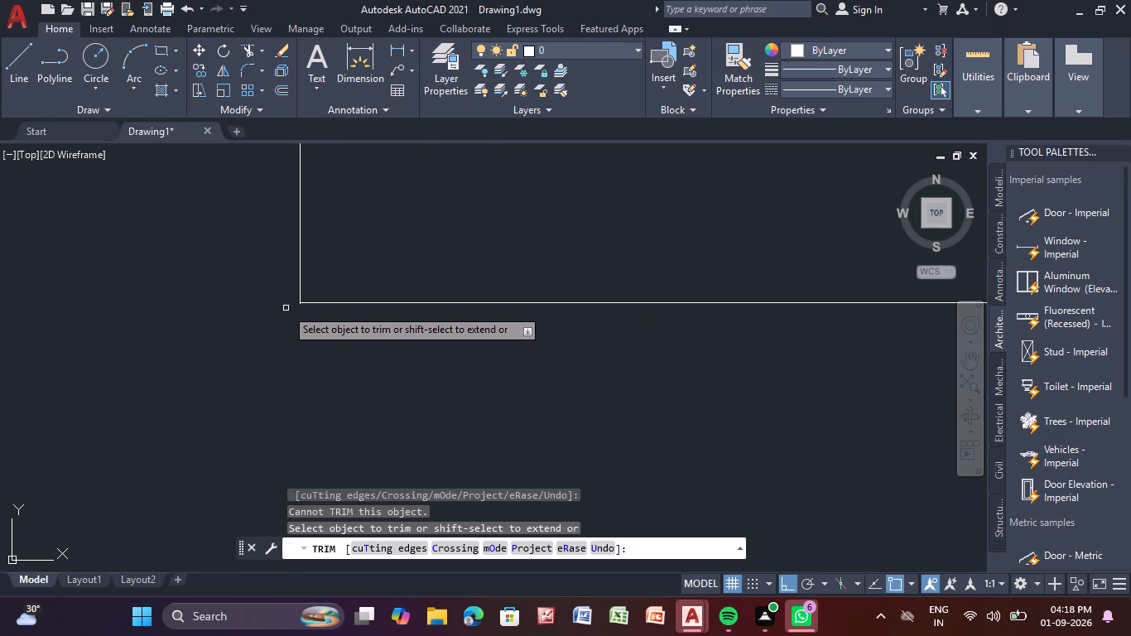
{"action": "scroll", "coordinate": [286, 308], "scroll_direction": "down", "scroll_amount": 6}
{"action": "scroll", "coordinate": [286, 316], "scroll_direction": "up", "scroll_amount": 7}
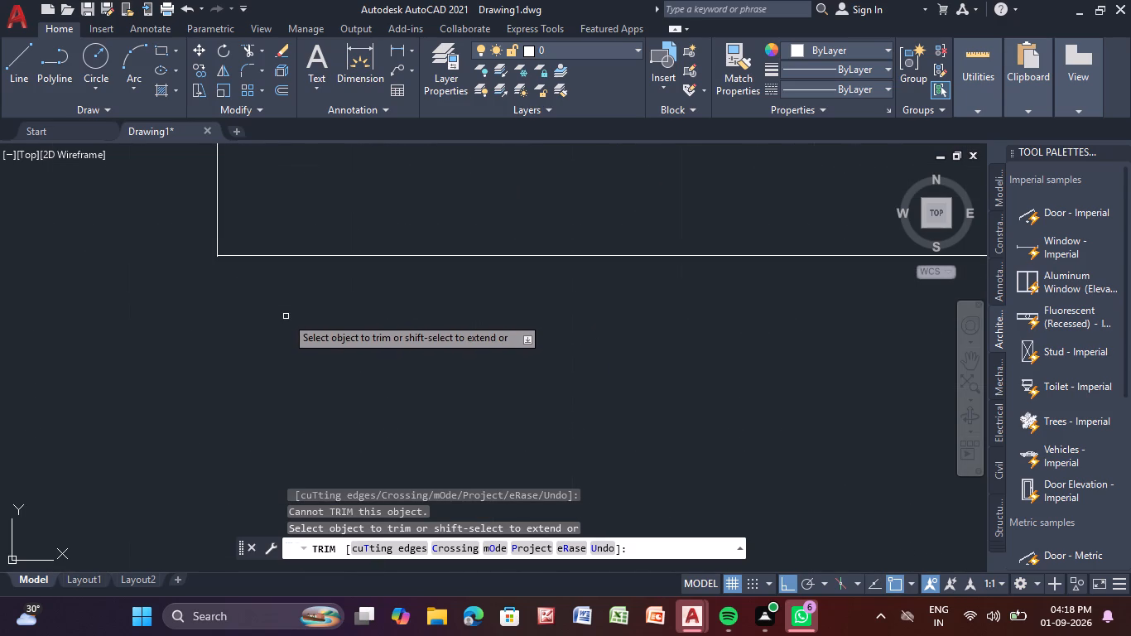
End the Trim command at the copied door's opening.
{"action": "middle_click_drag", "start_coordinate": [286, 316], "coordinate": [488, 394]}
{"action": "scroll", "coordinate": [488, 392], "scroll_direction": "down", "scroll_amount": 3}
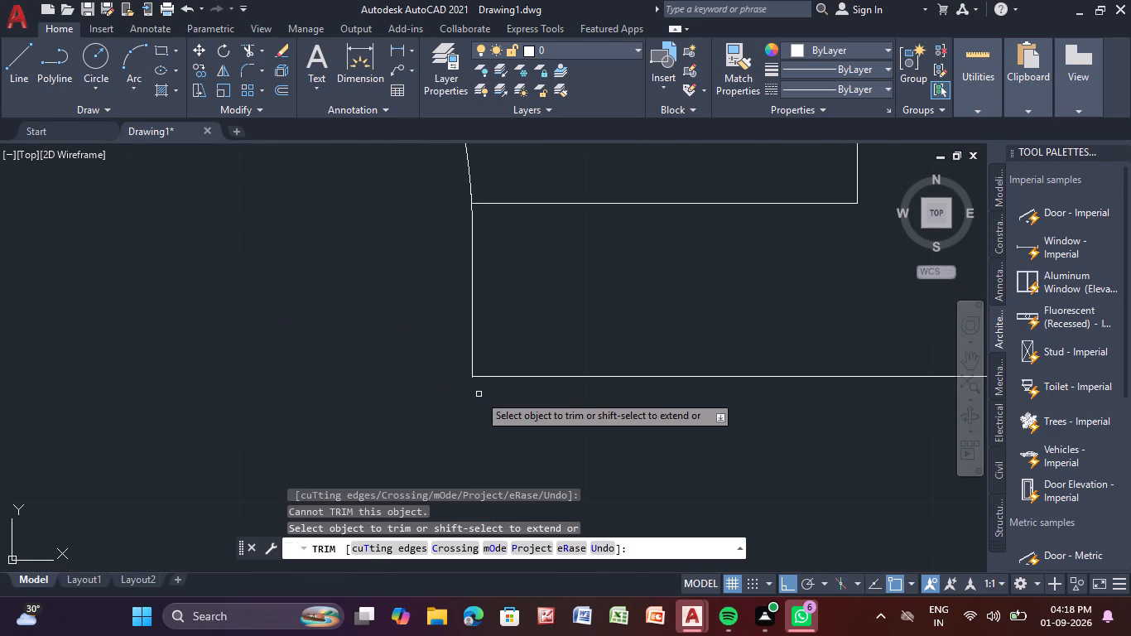
{"action": "scroll", "coordinate": [479, 394], "scroll_direction": "down", "scroll_amount": 5}
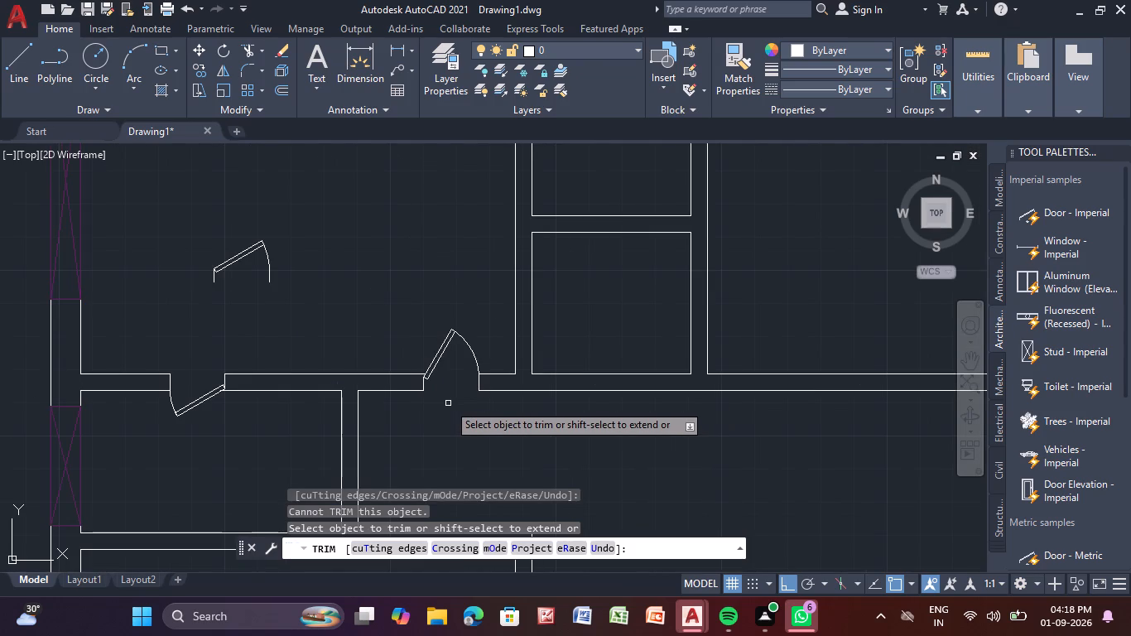
{"action": "key", "text": "Escape"}
{"action": "key", "text": "Escape"}
{"action": "key", "text": "Escape"}
{"action": "key", "text": "Escape"}
{"action": "key", "text": "Escape"}
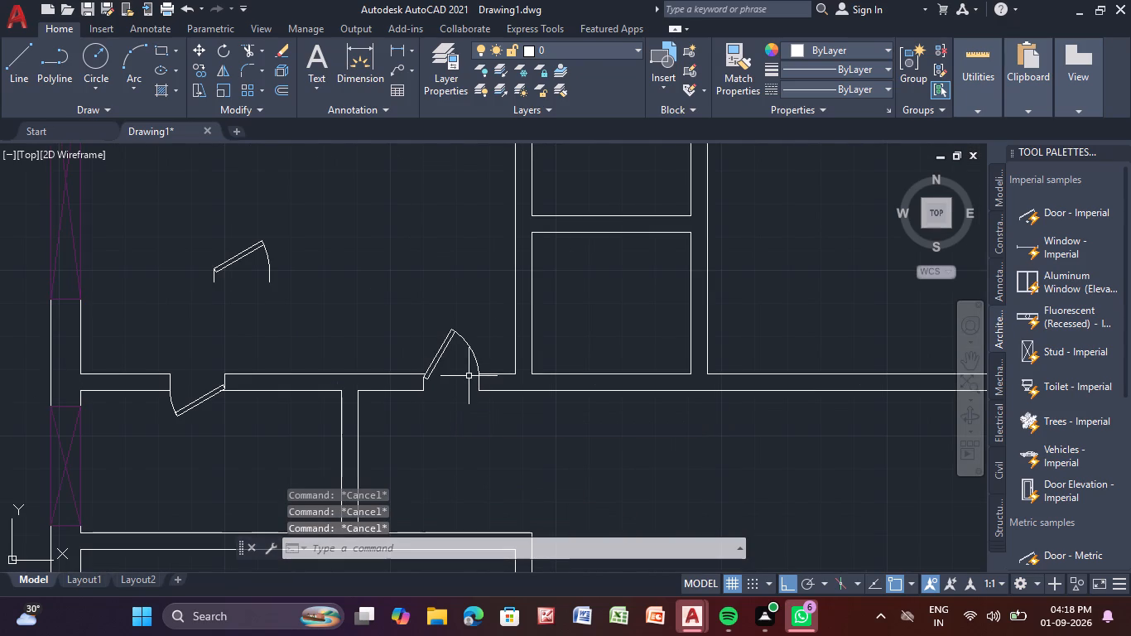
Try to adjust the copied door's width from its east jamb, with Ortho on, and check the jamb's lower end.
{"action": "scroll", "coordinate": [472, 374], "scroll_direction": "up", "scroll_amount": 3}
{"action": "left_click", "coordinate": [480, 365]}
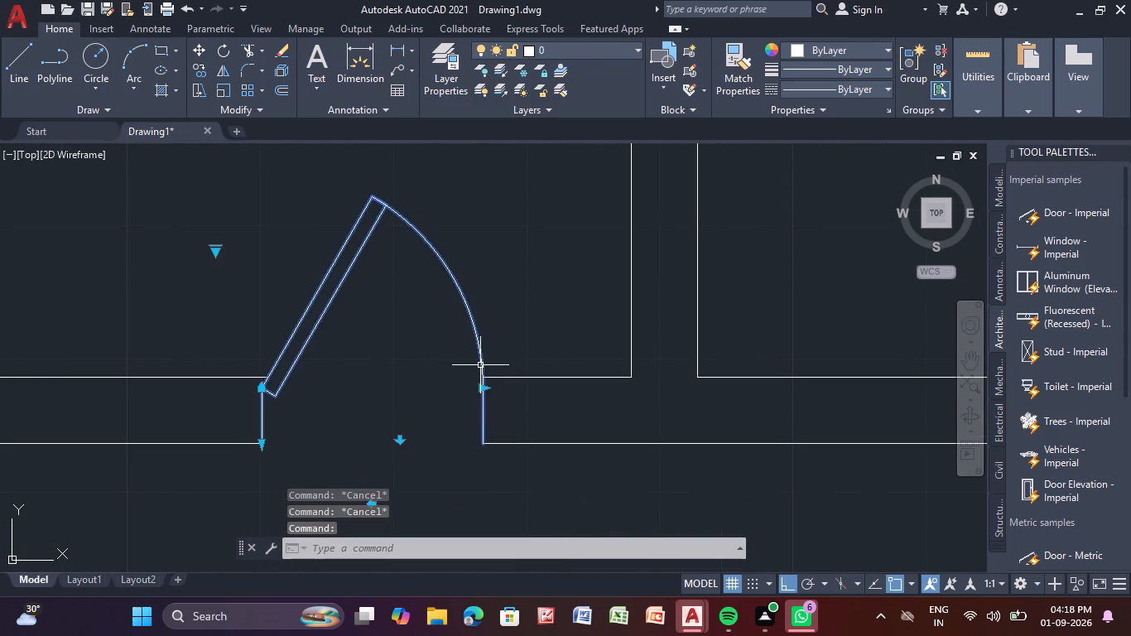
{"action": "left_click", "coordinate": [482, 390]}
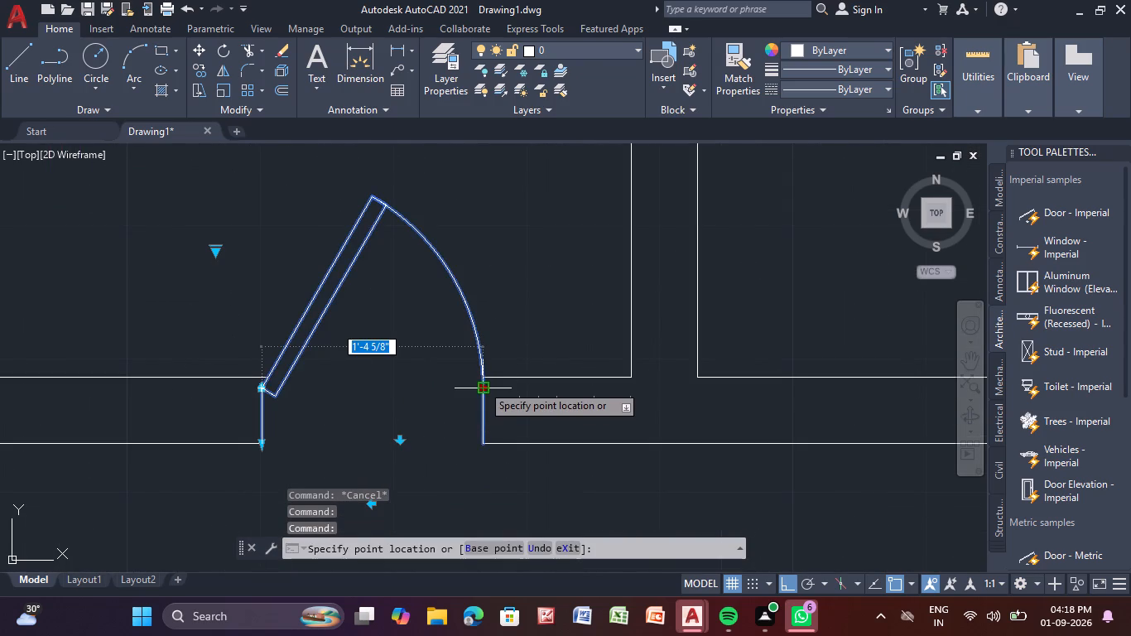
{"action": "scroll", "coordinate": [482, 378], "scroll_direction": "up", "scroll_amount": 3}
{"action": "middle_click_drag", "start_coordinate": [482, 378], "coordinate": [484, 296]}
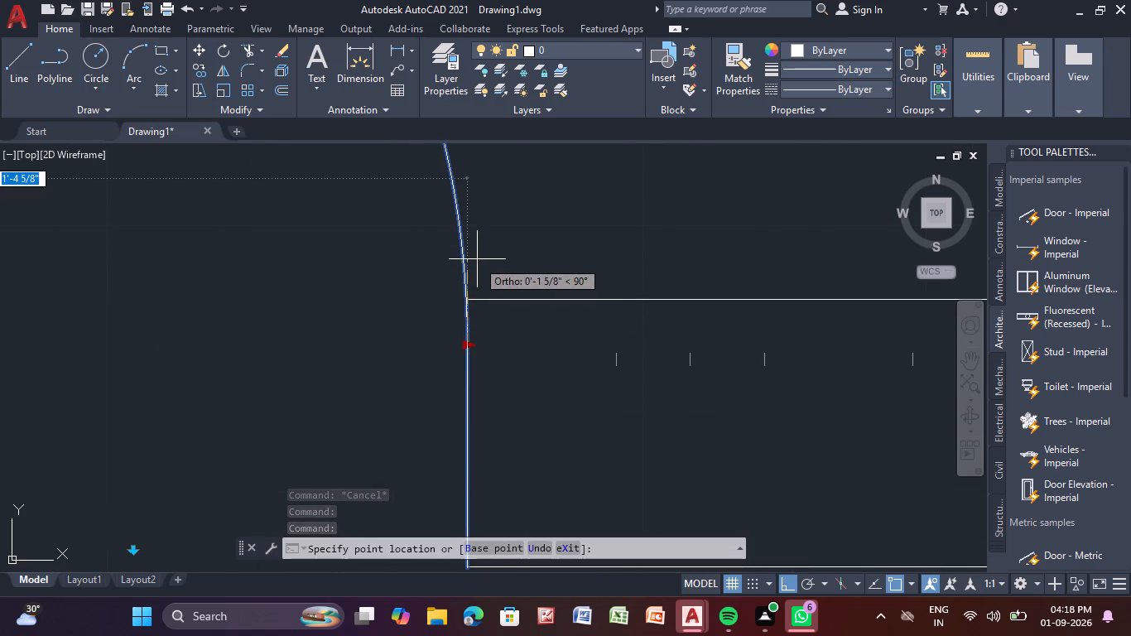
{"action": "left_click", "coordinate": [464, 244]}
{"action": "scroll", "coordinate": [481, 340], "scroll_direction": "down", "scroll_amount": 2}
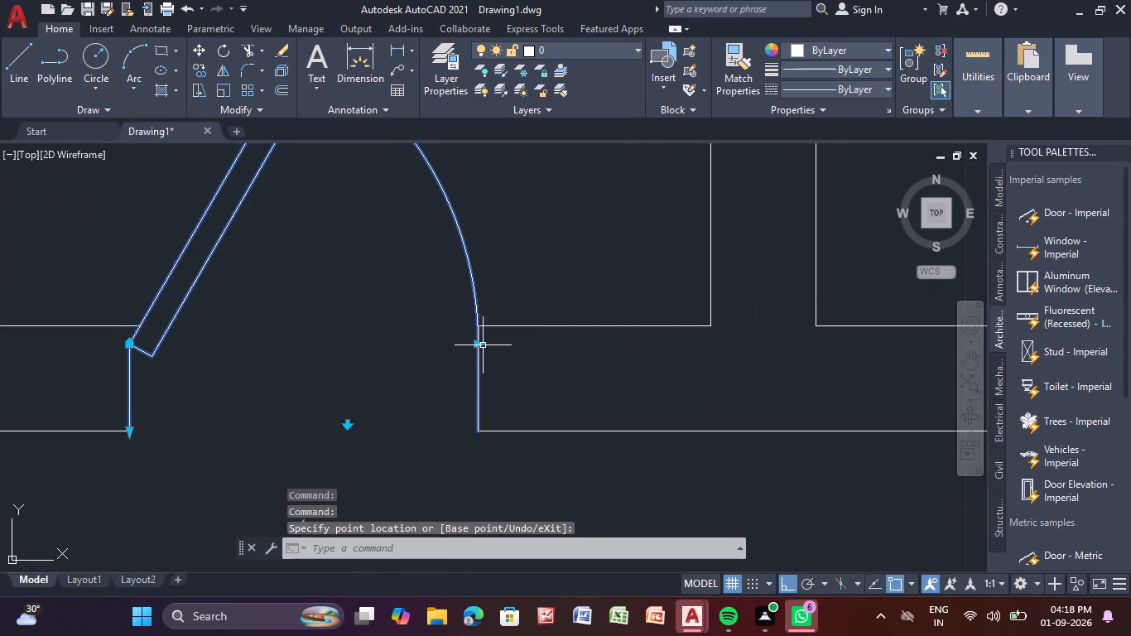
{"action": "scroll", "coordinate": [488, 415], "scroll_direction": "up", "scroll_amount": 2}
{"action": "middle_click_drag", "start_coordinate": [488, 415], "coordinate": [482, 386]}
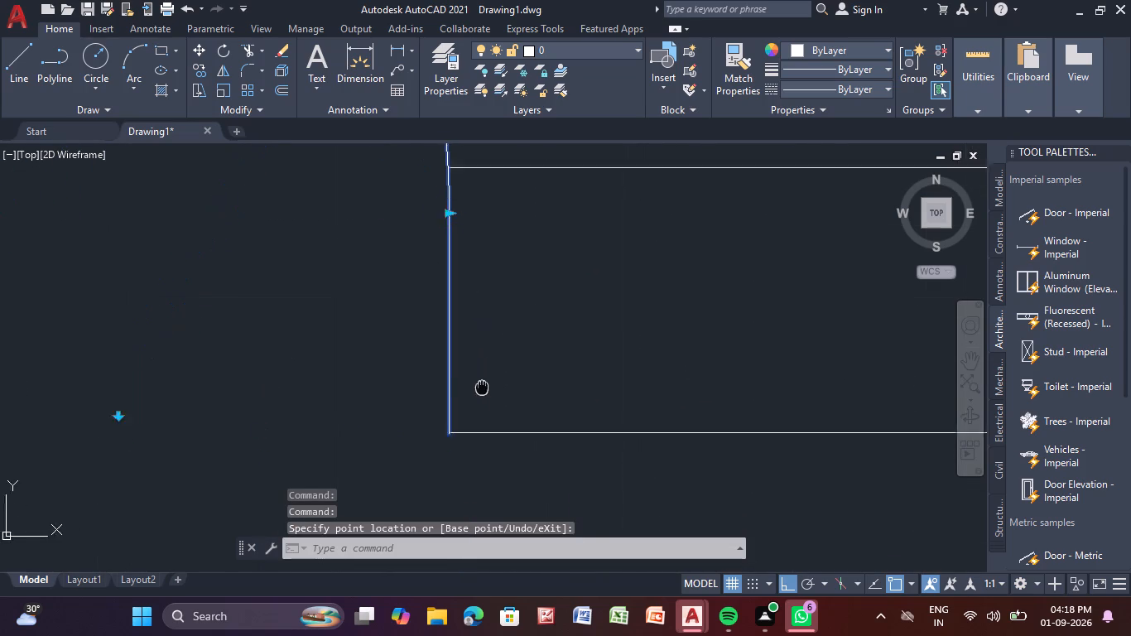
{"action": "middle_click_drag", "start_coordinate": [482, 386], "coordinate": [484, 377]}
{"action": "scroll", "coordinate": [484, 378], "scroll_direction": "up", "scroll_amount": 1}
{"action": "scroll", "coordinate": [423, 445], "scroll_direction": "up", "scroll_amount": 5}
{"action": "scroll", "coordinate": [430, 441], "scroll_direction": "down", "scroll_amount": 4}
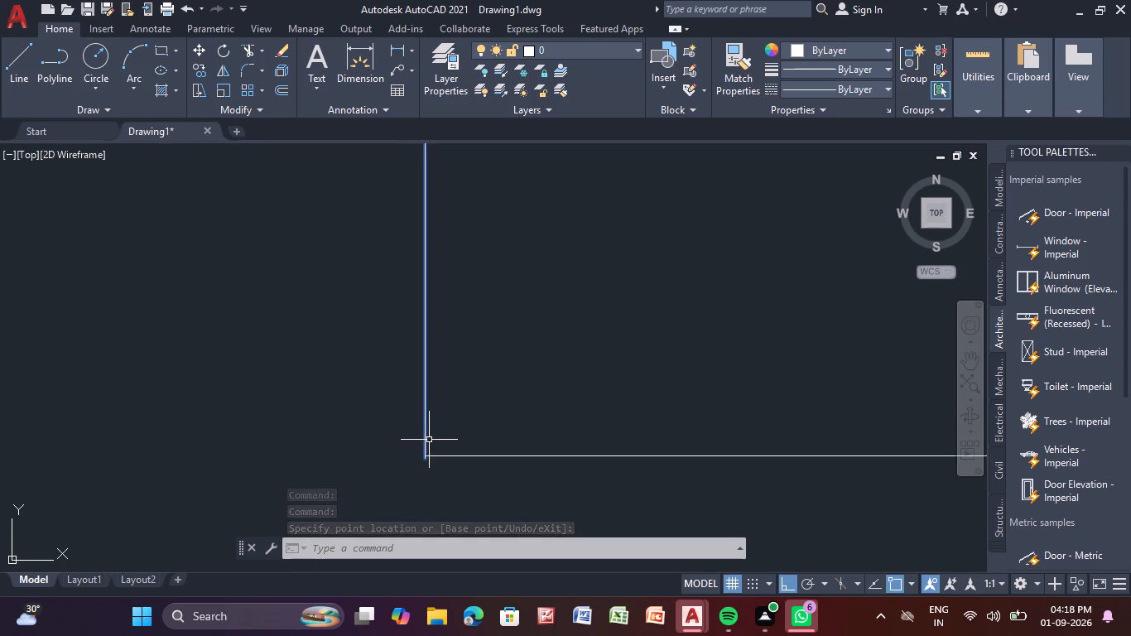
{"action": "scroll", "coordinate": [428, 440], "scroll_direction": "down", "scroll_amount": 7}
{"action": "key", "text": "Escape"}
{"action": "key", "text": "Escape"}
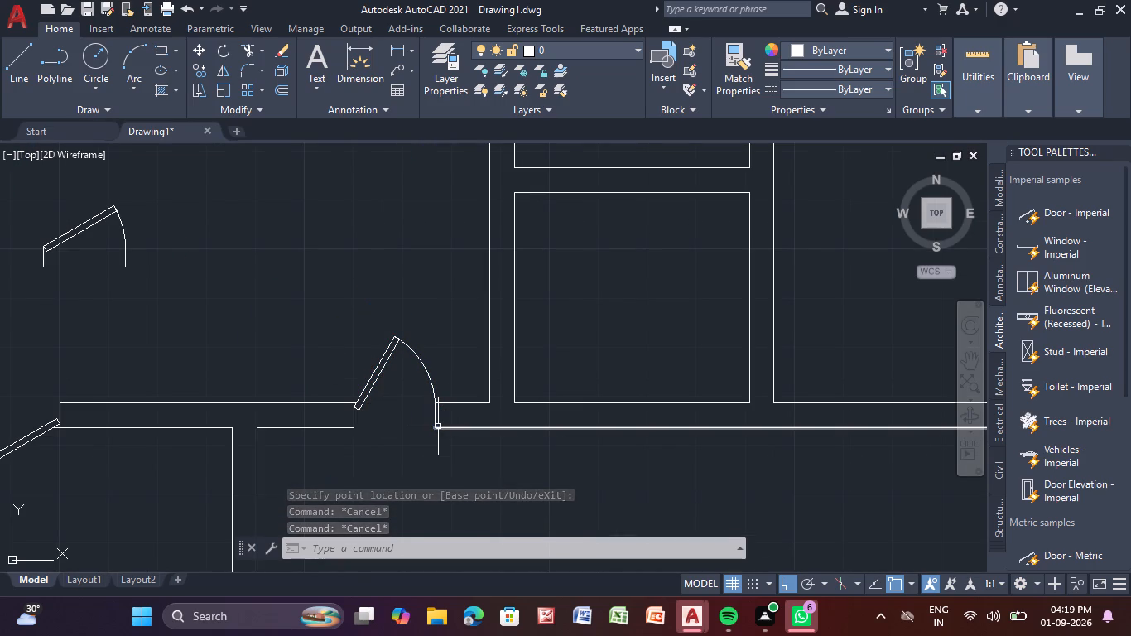
Copy the door about 15' east onto the lower partition of the east room, near the outer wall.
{"action": "scroll", "coordinate": [464, 456], "scroll_direction": "down", "scroll_amount": 2}
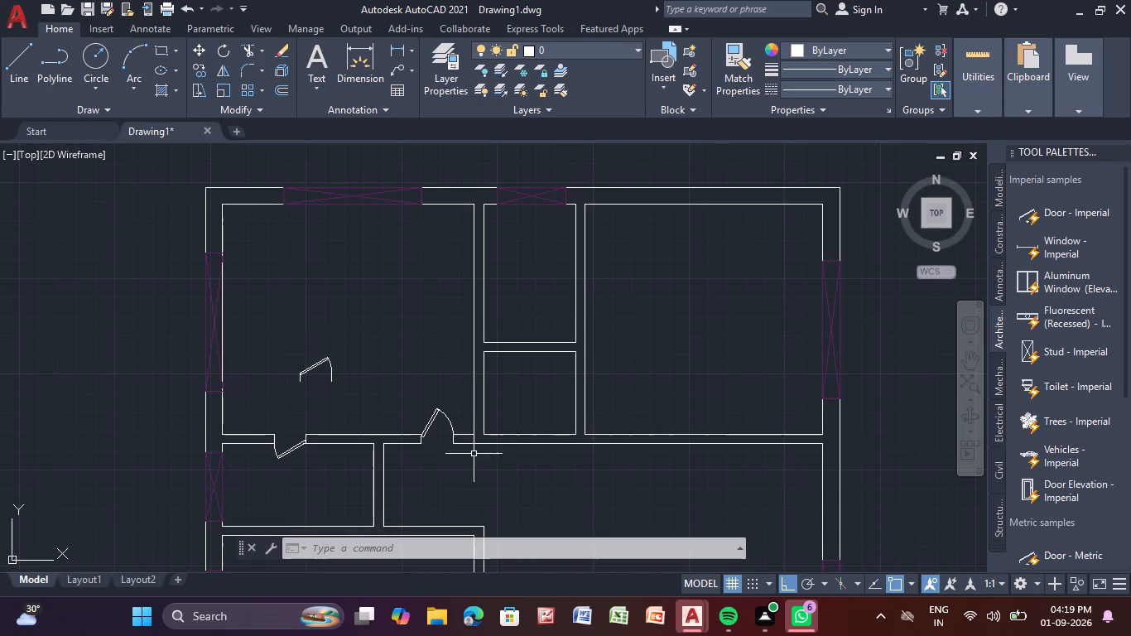
{"action": "middle_click_drag", "start_coordinate": [557, 349], "coordinate": [516, 351]}
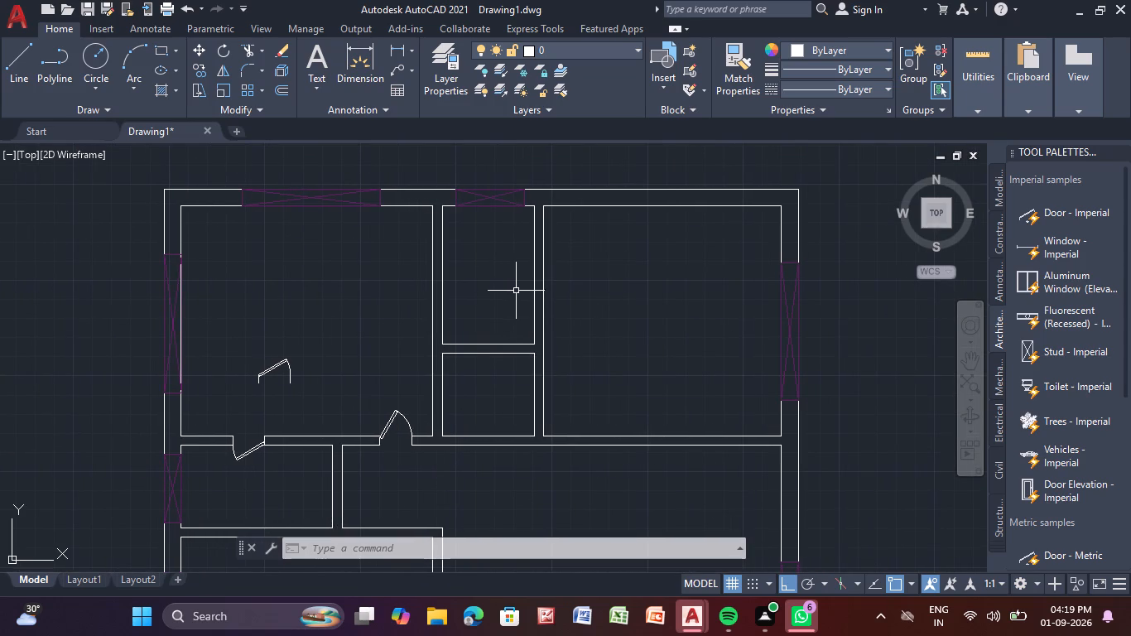
{"action": "left_click", "coordinate": [392, 415]}
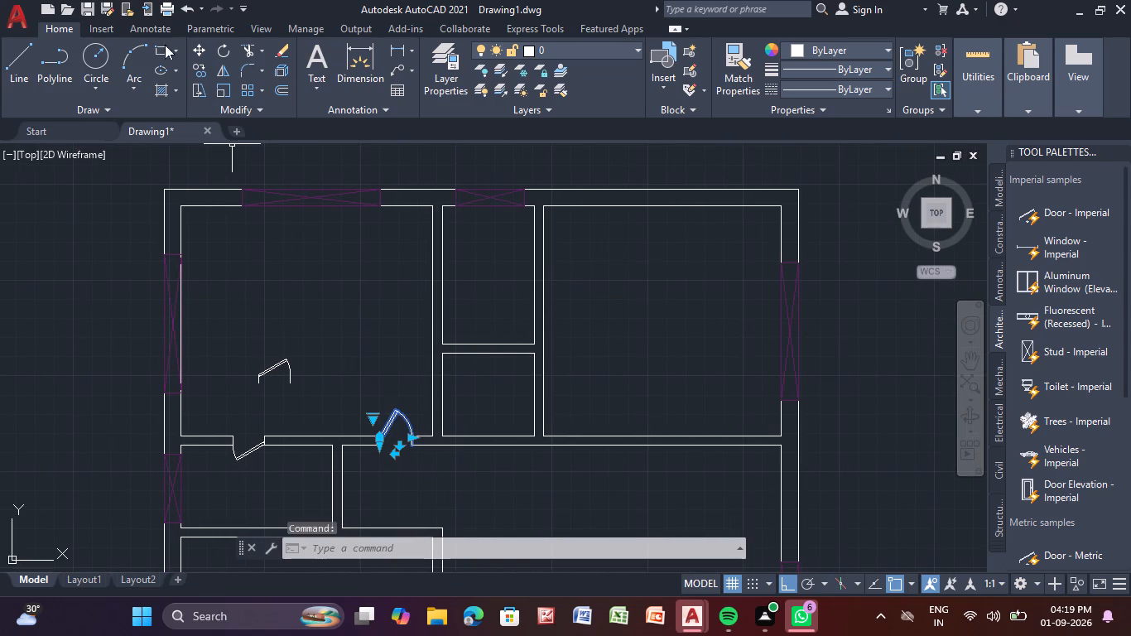
{"action": "left_click", "coordinate": [196, 70]}
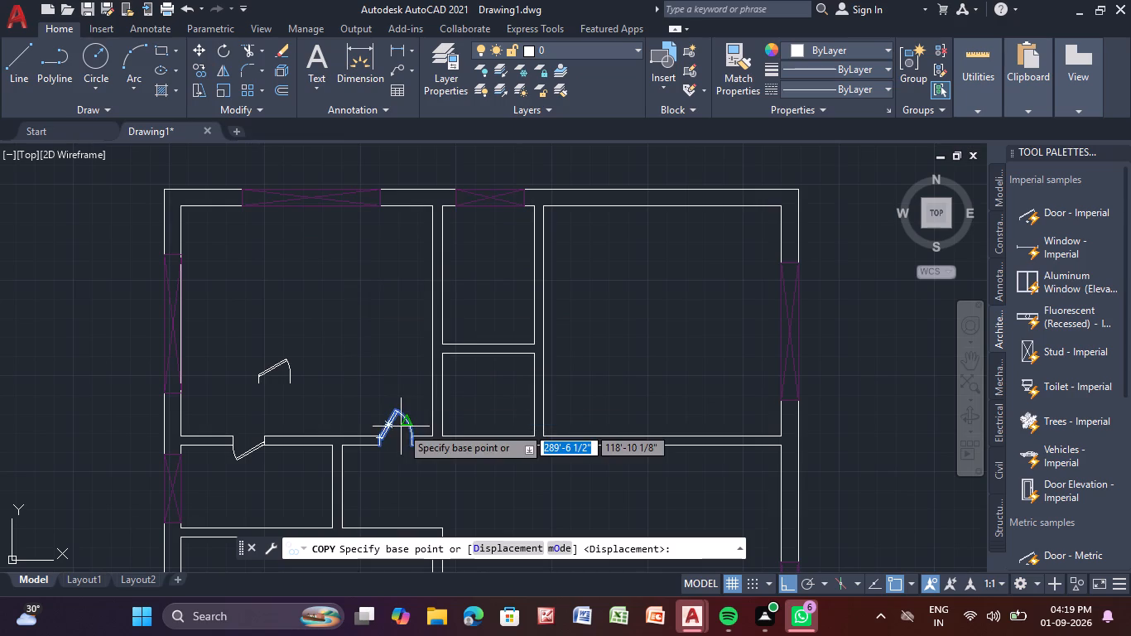
{"action": "left_click", "coordinate": [396, 423]}
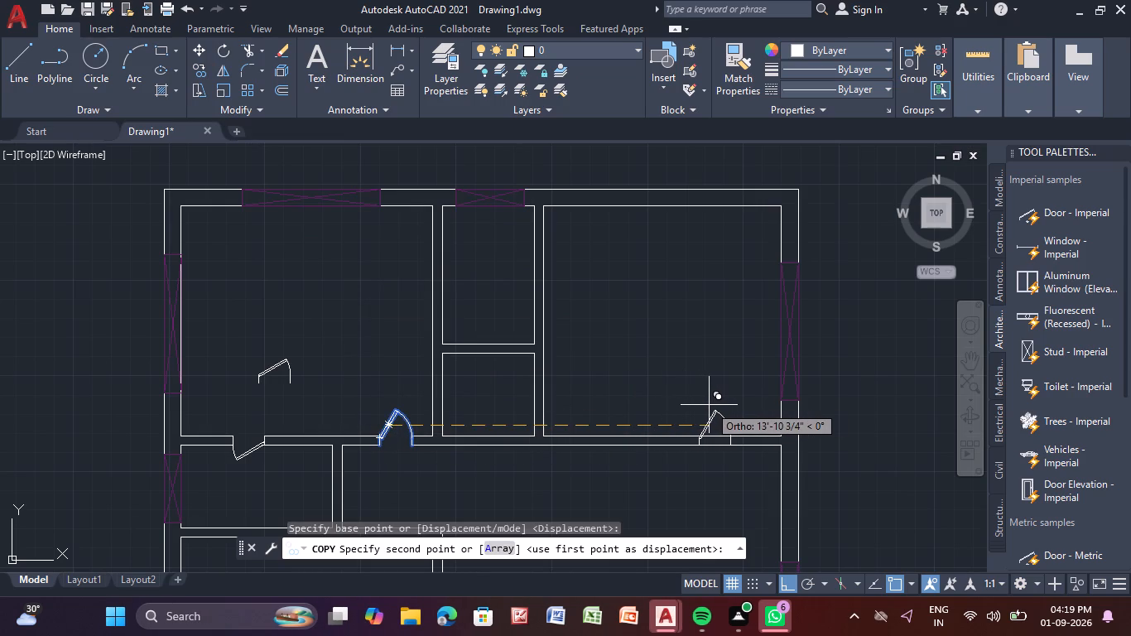
{"action": "middle_click_drag", "start_coordinate": [709, 405], "coordinate": [695, 383]}
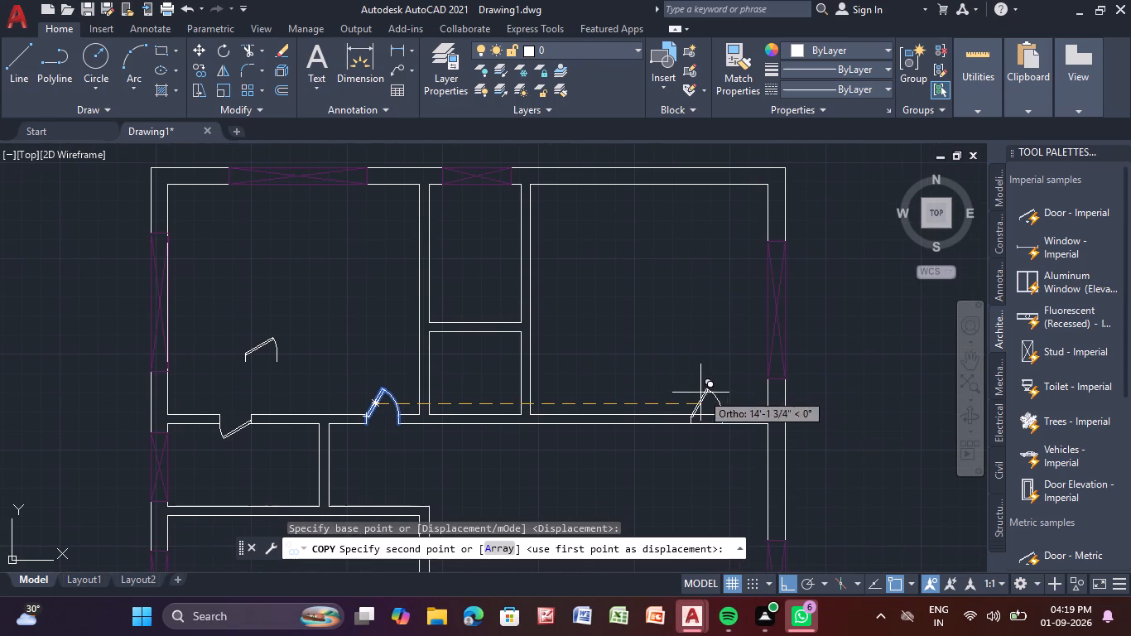
{"action": "scroll", "coordinate": [717, 406], "scroll_direction": "up", "scroll_amount": 2}
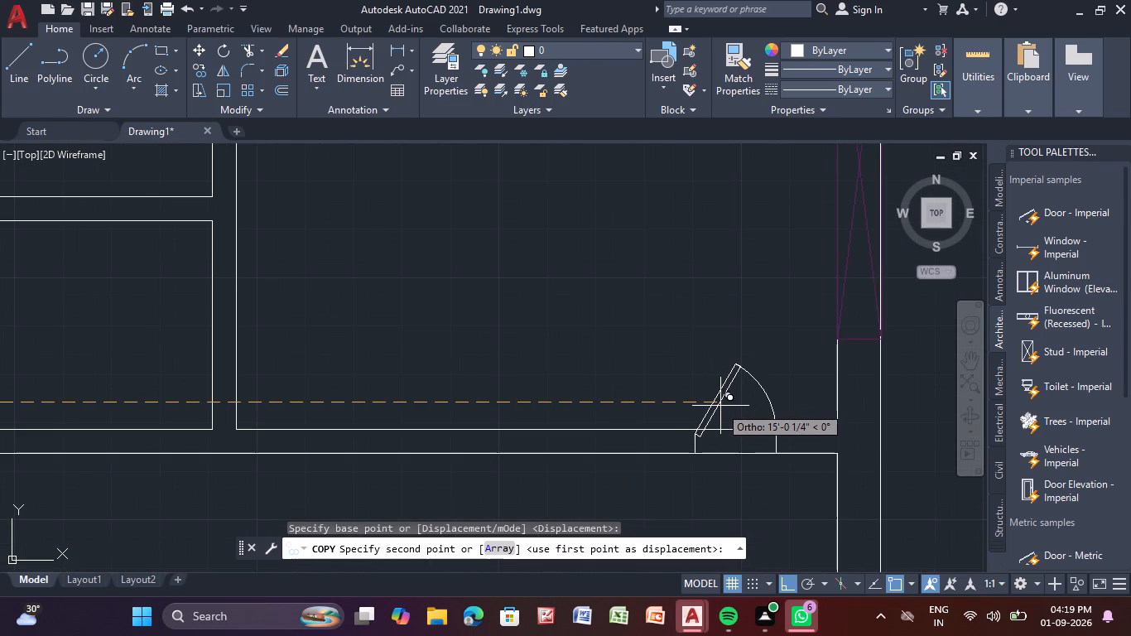
{"action": "left_click", "coordinate": [715, 409]}
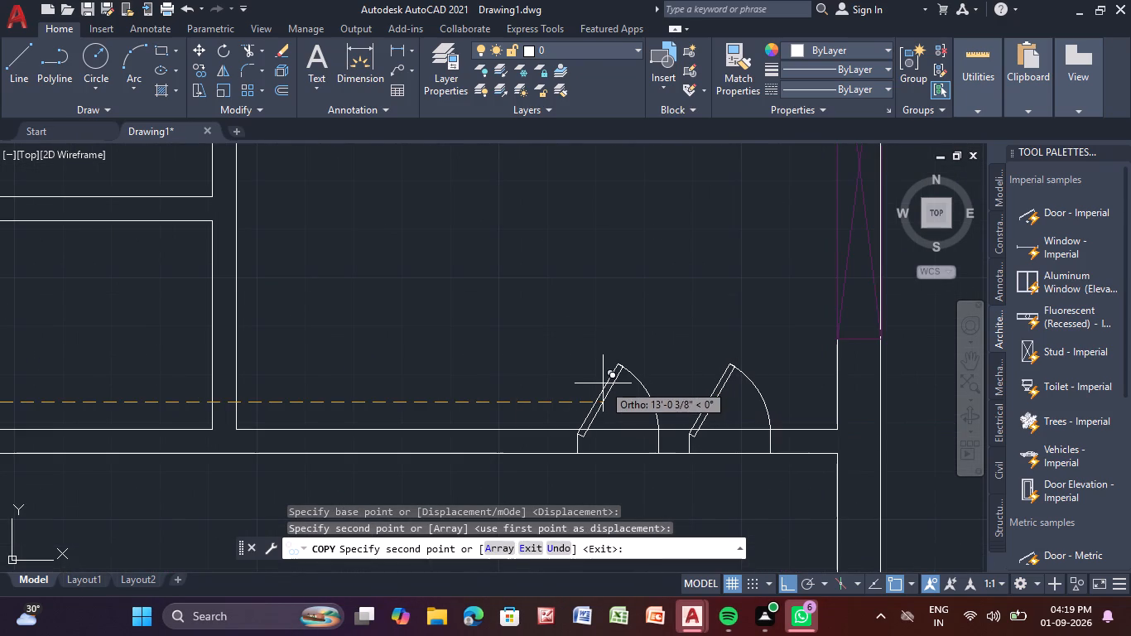
{"action": "key", "text": "Escape"}
{"action": "key", "text": "Escape"}
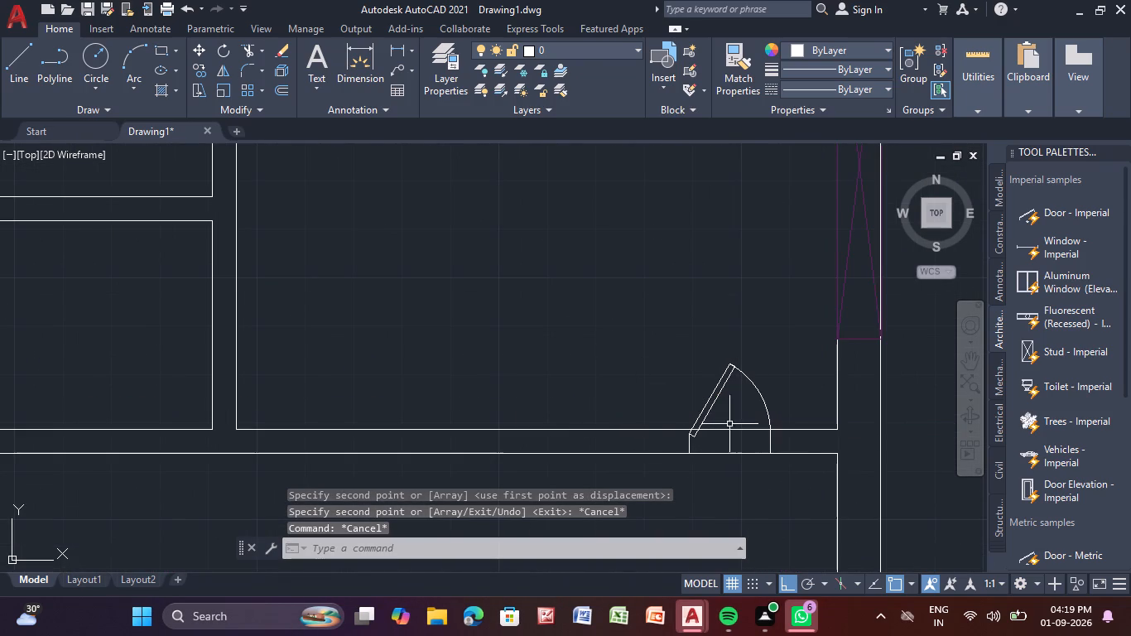
Flip the new door so that its hinge is on the east jamb.
{"action": "left_click", "coordinate": [716, 398]}
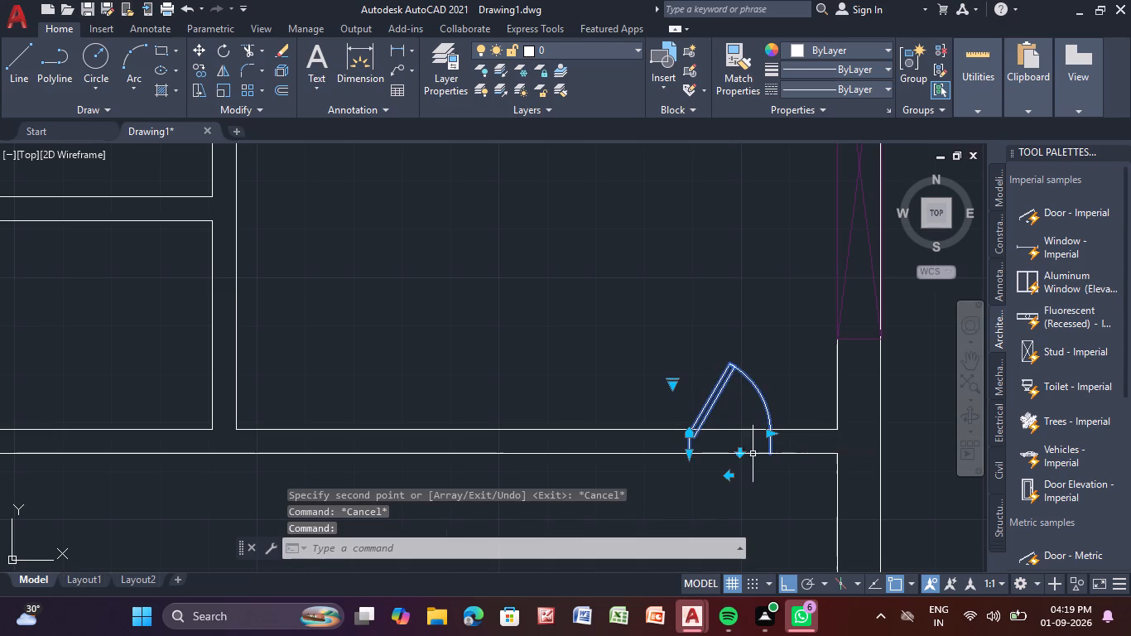
{"action": "left_click", "coordinate": [727, 477]}
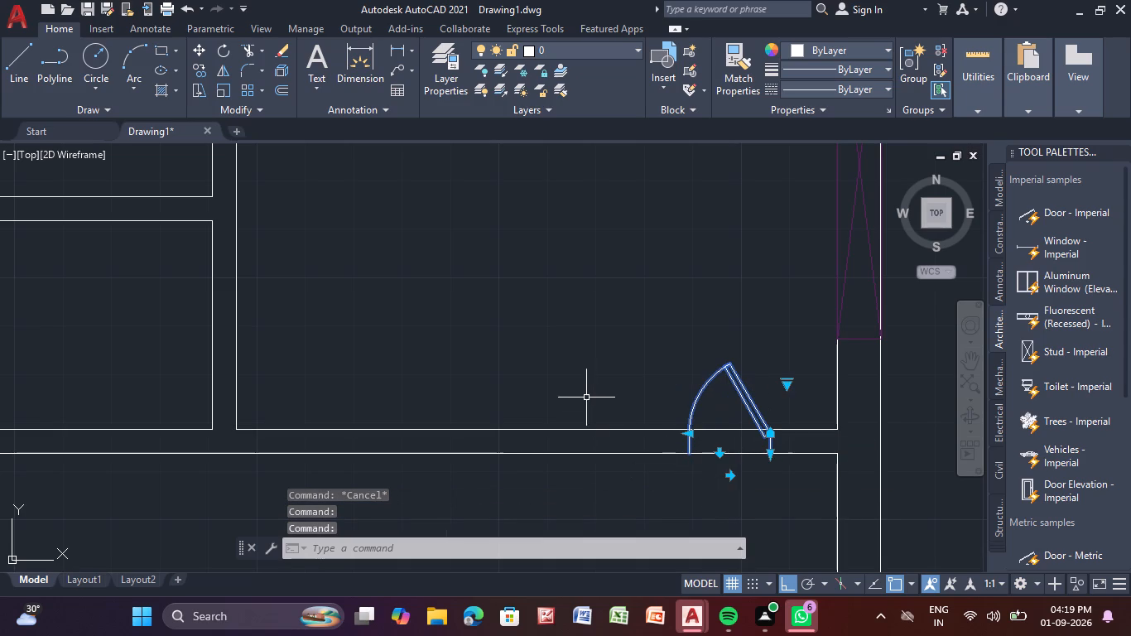
{"action": "key", "text": "Escape"}
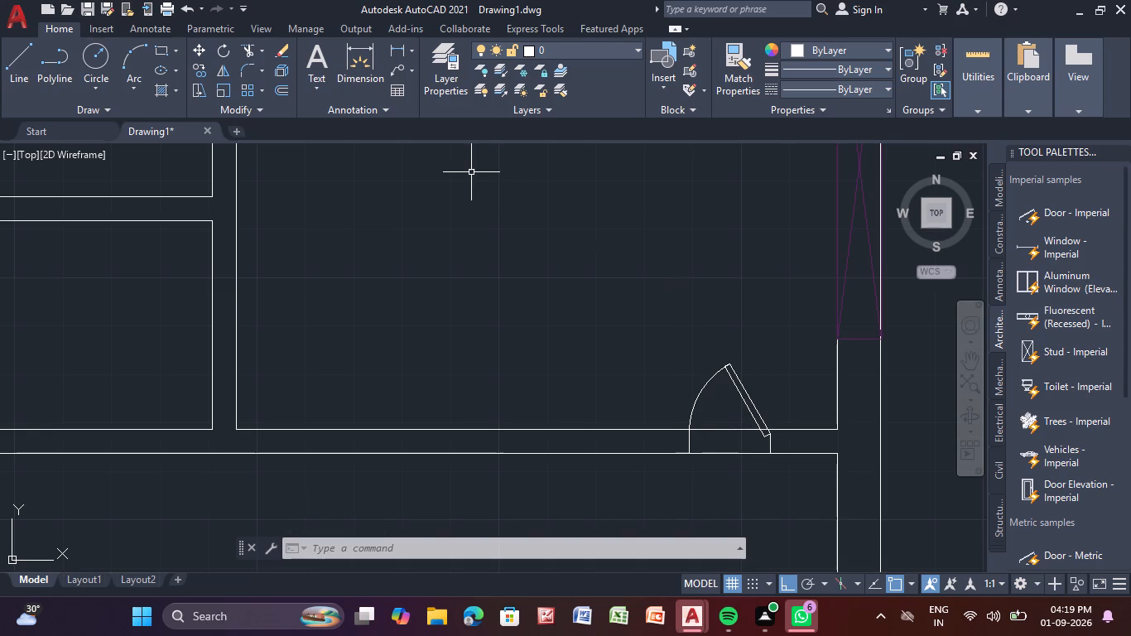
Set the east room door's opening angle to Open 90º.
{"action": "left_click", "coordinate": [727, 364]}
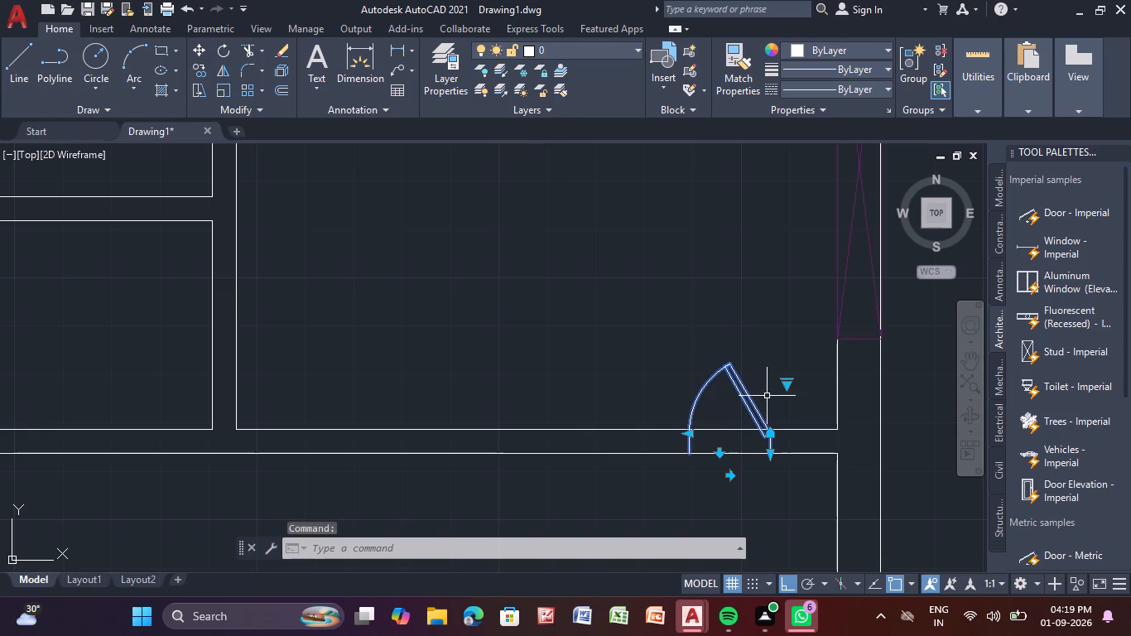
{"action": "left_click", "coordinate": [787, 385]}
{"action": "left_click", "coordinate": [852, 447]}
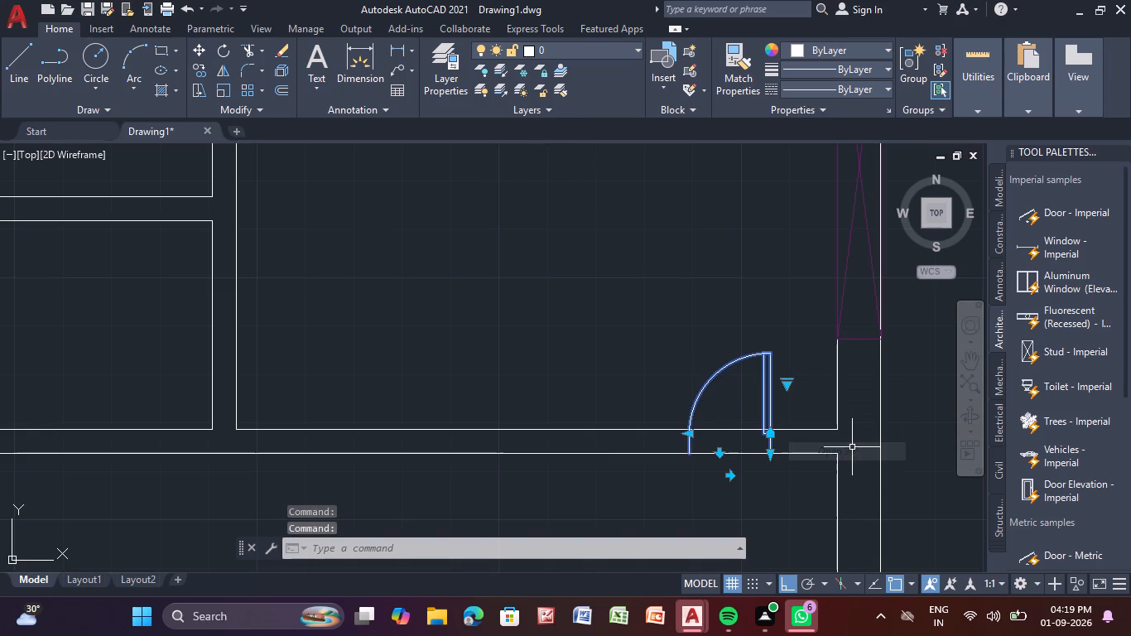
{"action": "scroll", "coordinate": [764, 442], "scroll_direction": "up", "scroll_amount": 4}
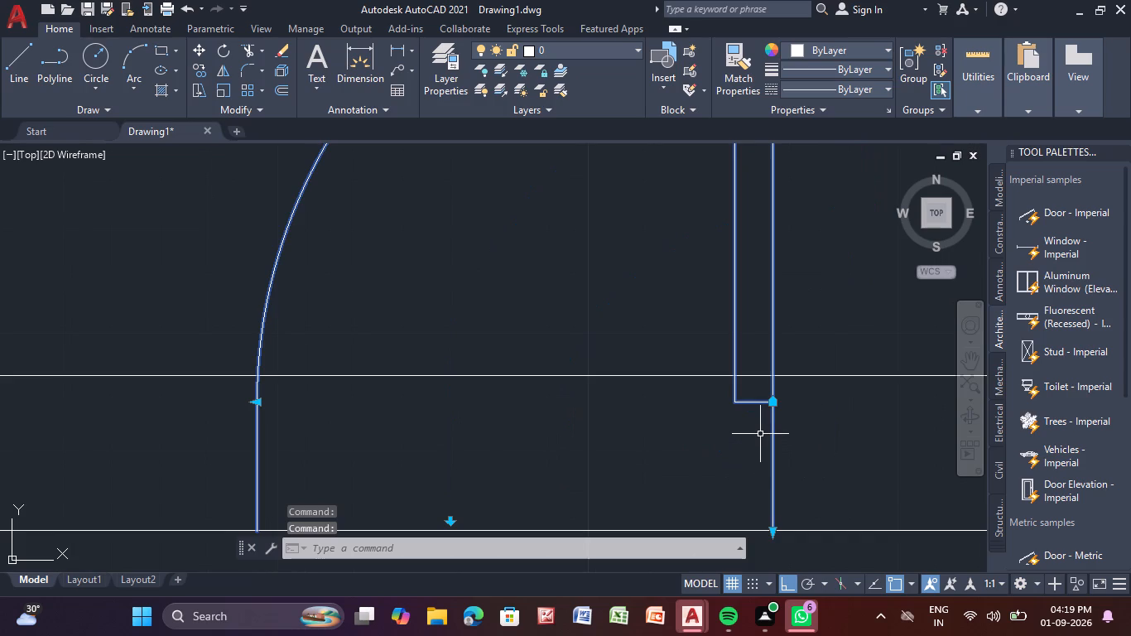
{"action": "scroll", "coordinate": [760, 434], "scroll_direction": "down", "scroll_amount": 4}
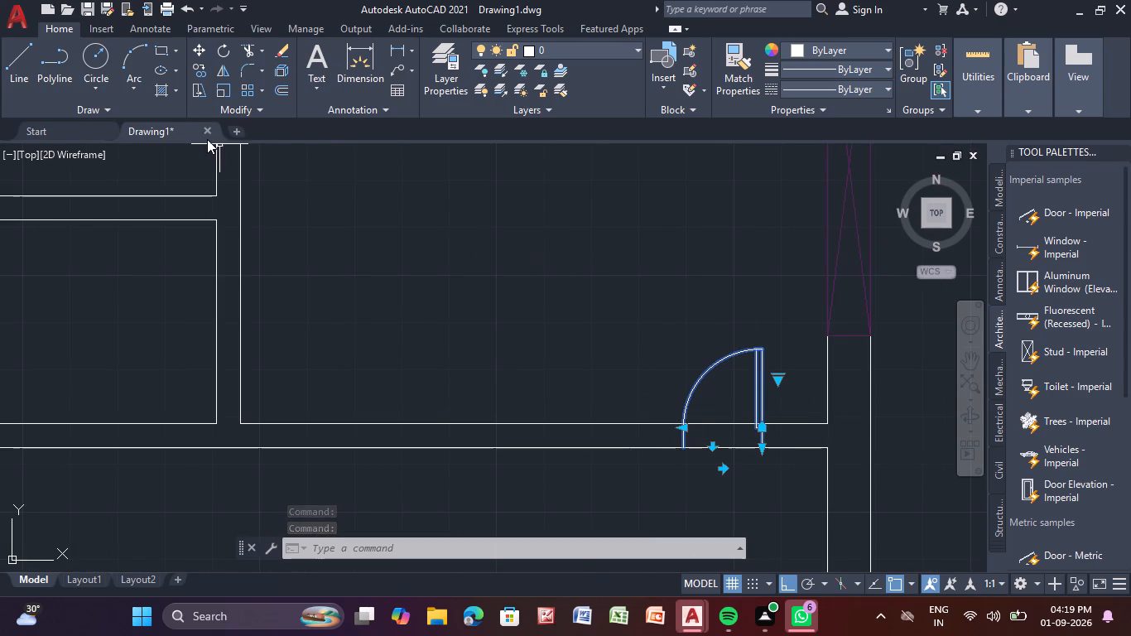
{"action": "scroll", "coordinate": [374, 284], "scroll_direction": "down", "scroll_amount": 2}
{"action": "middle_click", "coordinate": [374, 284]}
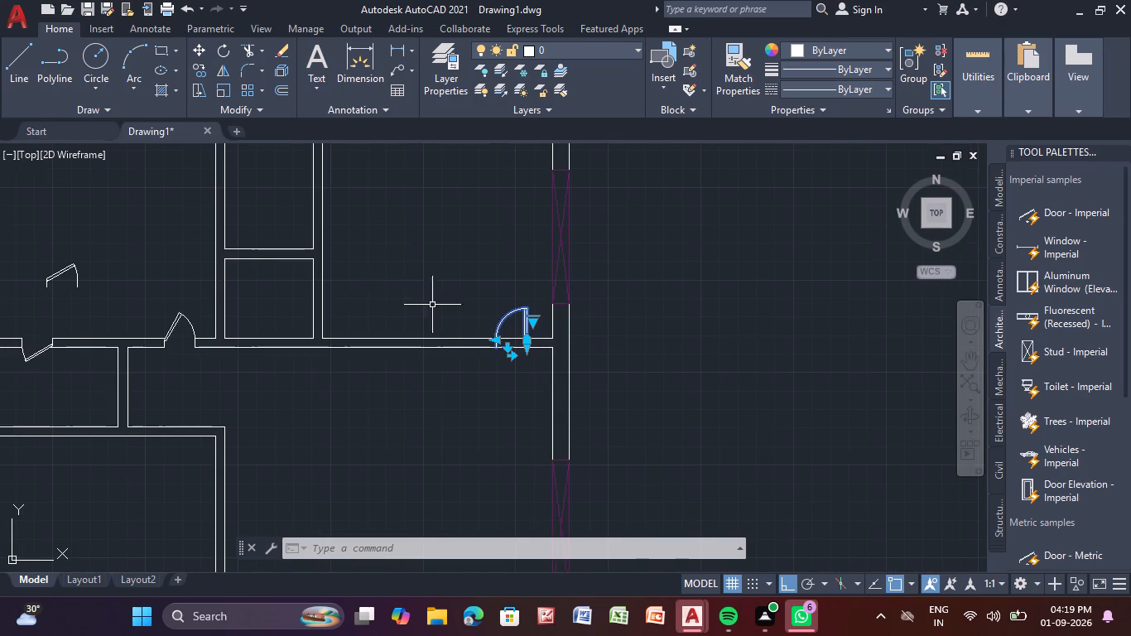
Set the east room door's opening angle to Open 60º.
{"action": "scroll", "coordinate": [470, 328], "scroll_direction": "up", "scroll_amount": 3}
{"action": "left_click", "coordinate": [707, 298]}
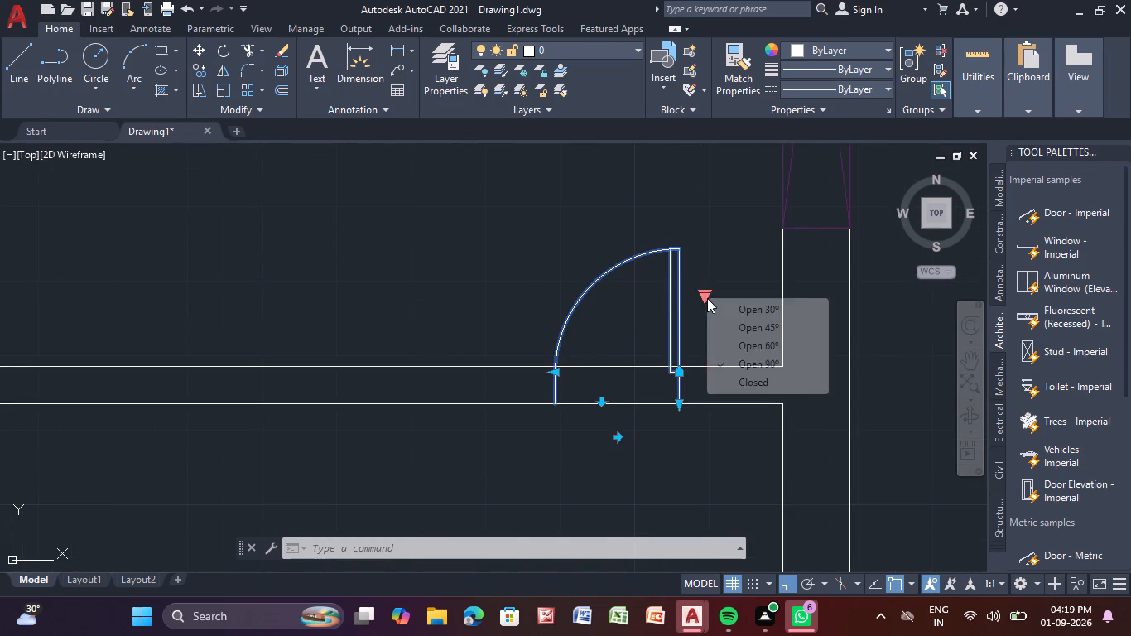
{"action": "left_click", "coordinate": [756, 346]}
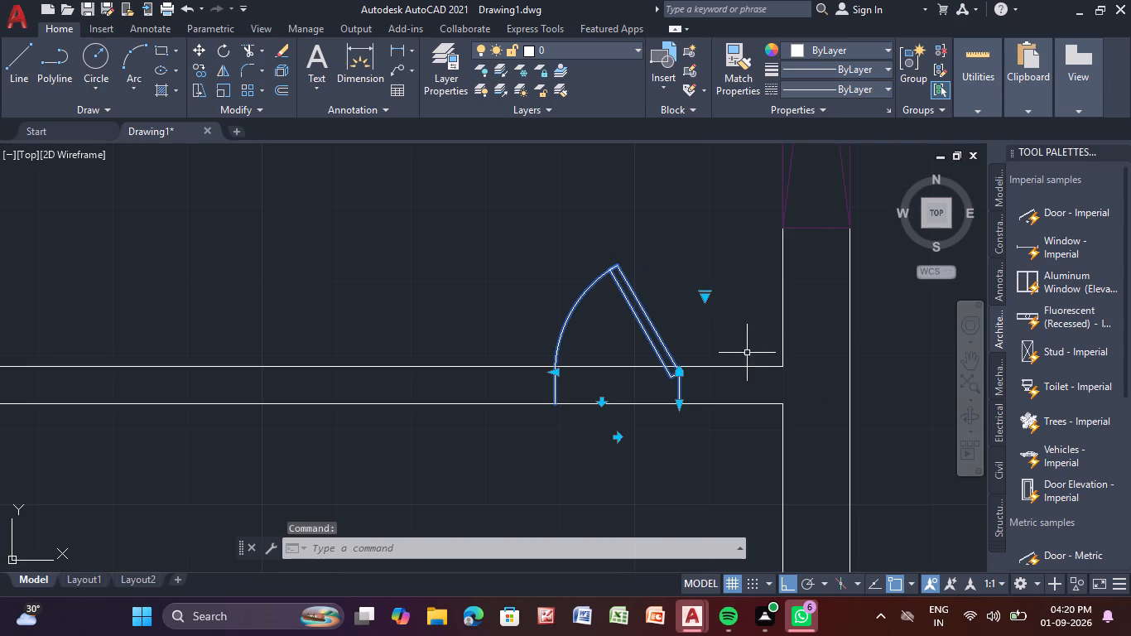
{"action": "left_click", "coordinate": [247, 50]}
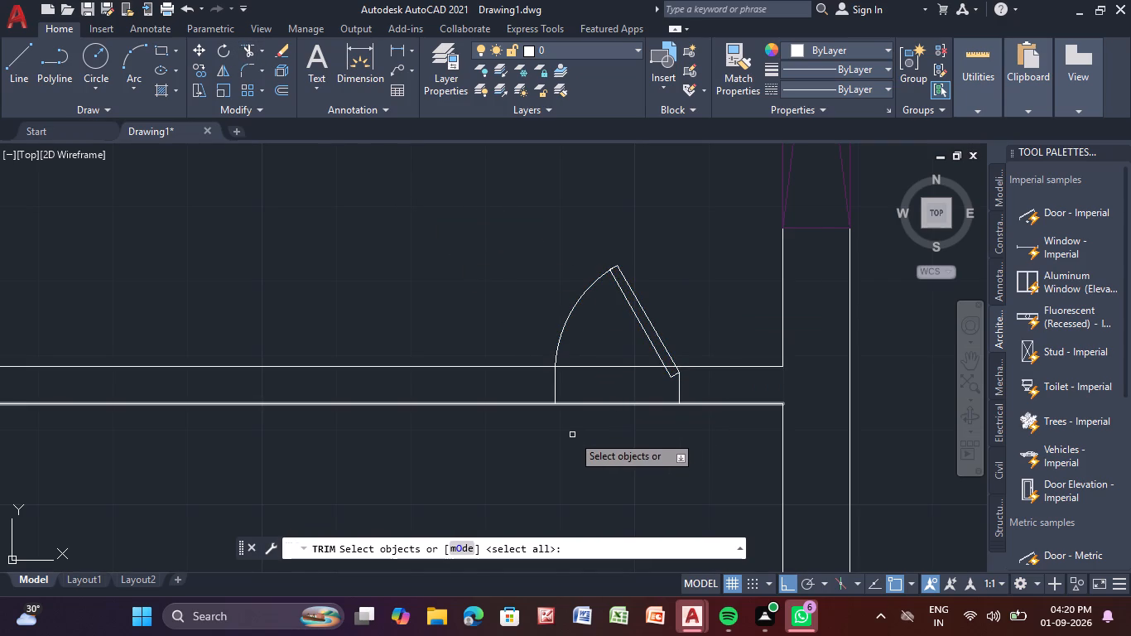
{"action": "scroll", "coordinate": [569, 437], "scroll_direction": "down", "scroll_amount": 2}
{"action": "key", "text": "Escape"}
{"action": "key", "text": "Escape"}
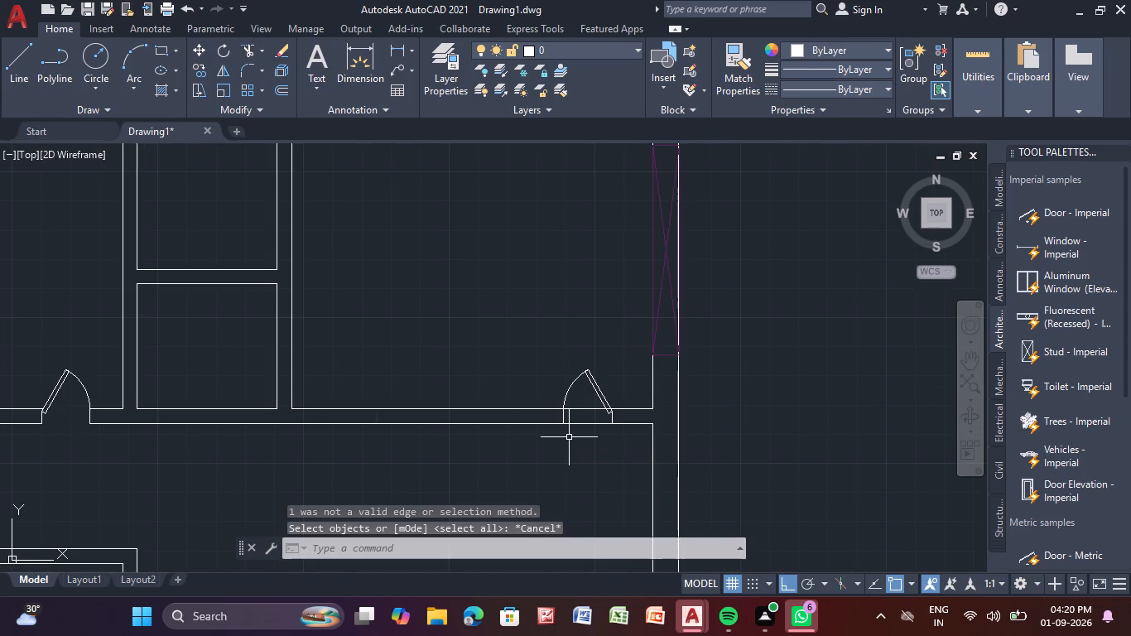
Draw a closed line outline around the east room door's opening, spanning both partition faces from jamb to jamb.
{"action": "key", "text": "l"}
{"action": "key", "text": "Return"}
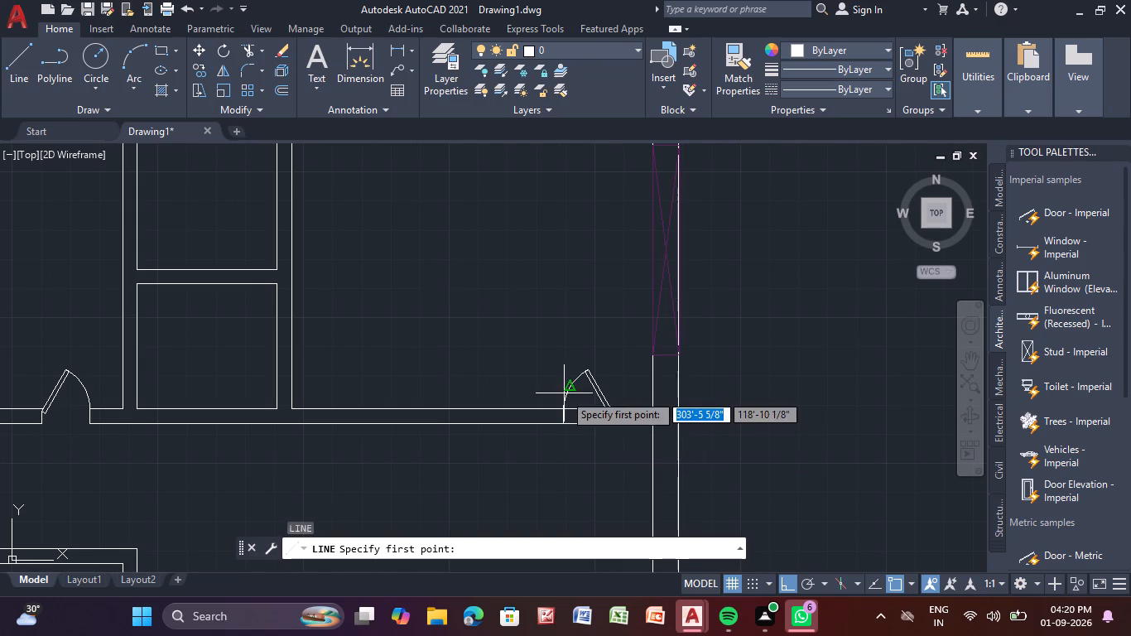
{"action": "scroll", "coordinate": [564, 393], "scroll_direction": "up", "scroll_amount": 3}
{"action": "middle_click_drag", "start_coordinate": [593, 480], "coordinate": [556, 400]}
{"action": "scroll", "coordinate": [551, 394], "scroll_direction": "up", "scroll_amount": 2}
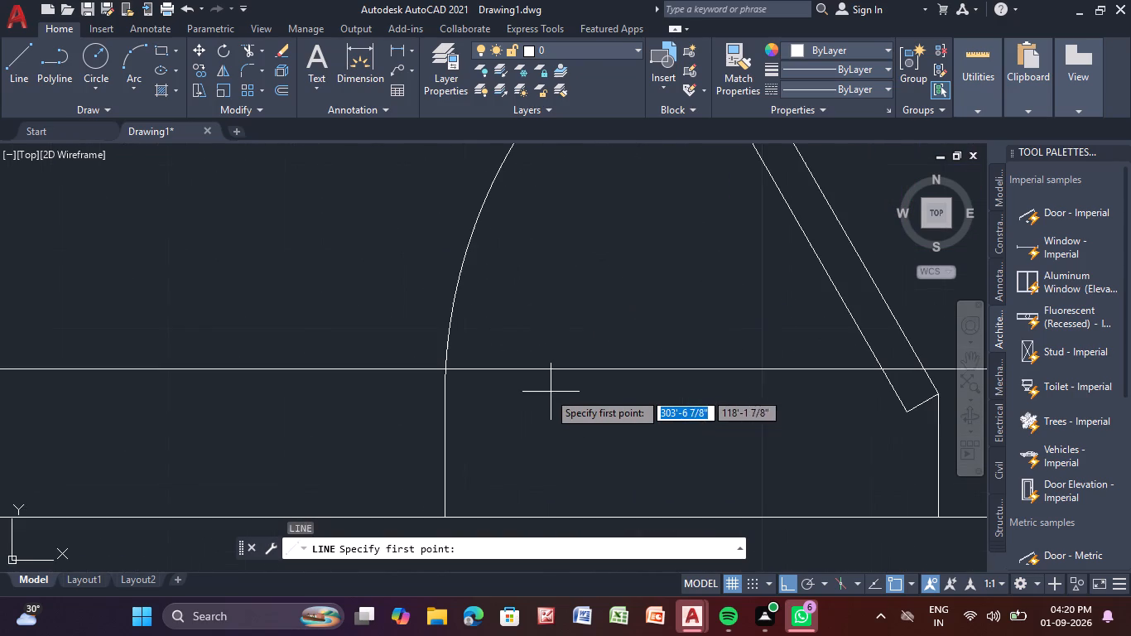
{"action": "left_click", "coordinate": [450, 371]}
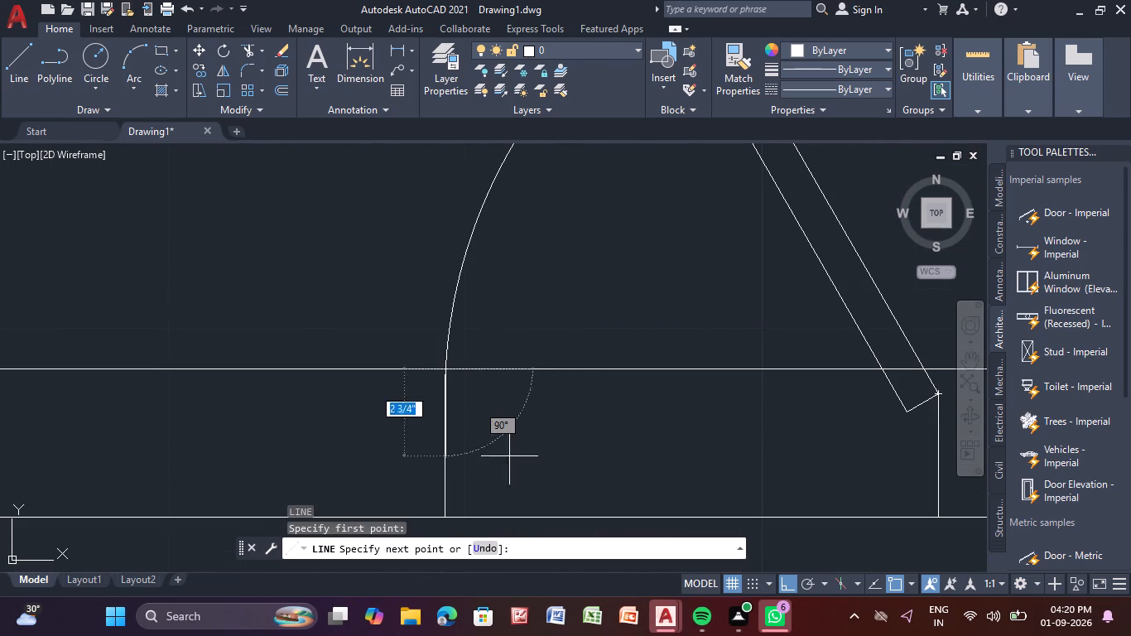
{"action": "scroll", "coordinate": [537, 461], "scroll_direction": "down", "scroll_amount": 1}
{"action": "middle_click_drag", "start_coordinate": [550, 397], "coordinate": [539, 349]}
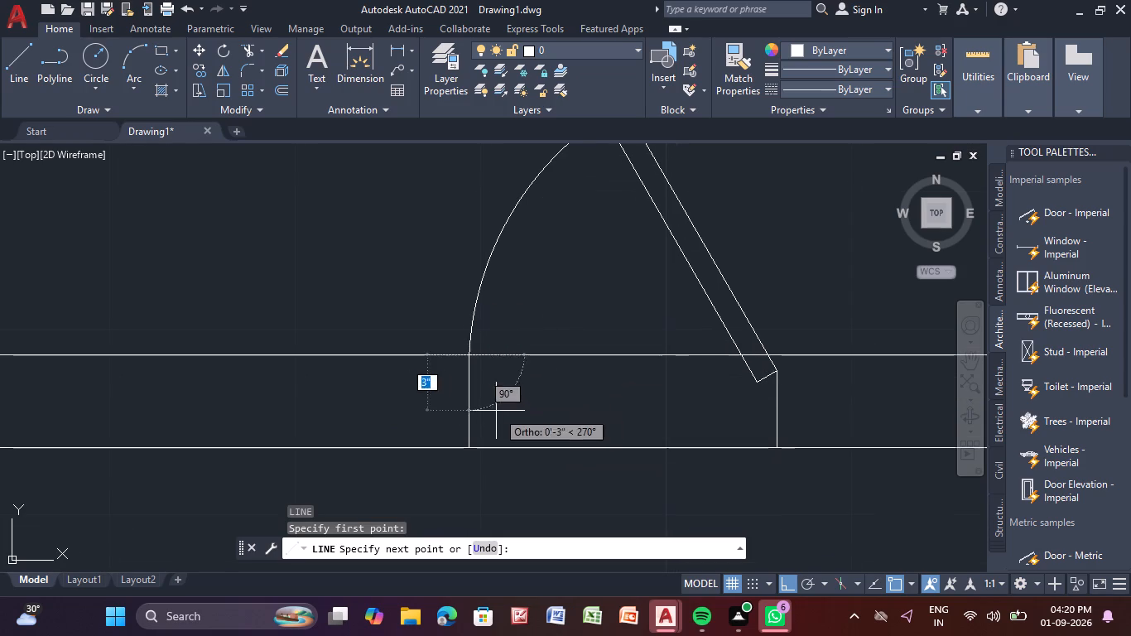
{"action": "left_click", "coordinate": [467, 464]}
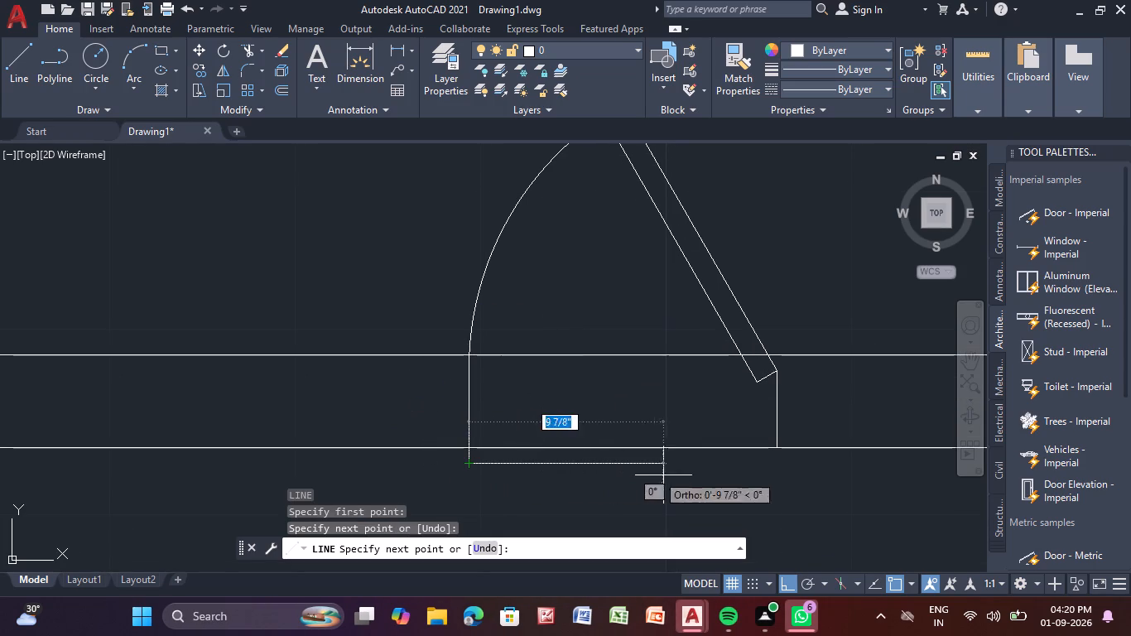
{"action": "left_click", "coordinate": [779, 474]}
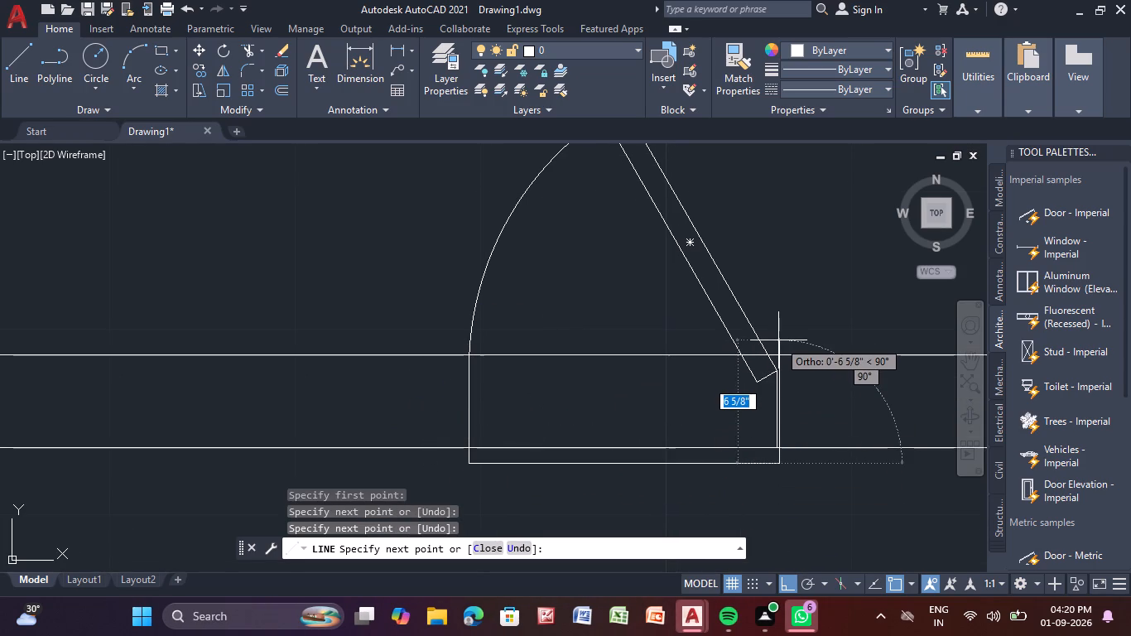
{"action": "left_click", "coordinate": [772, 344]}
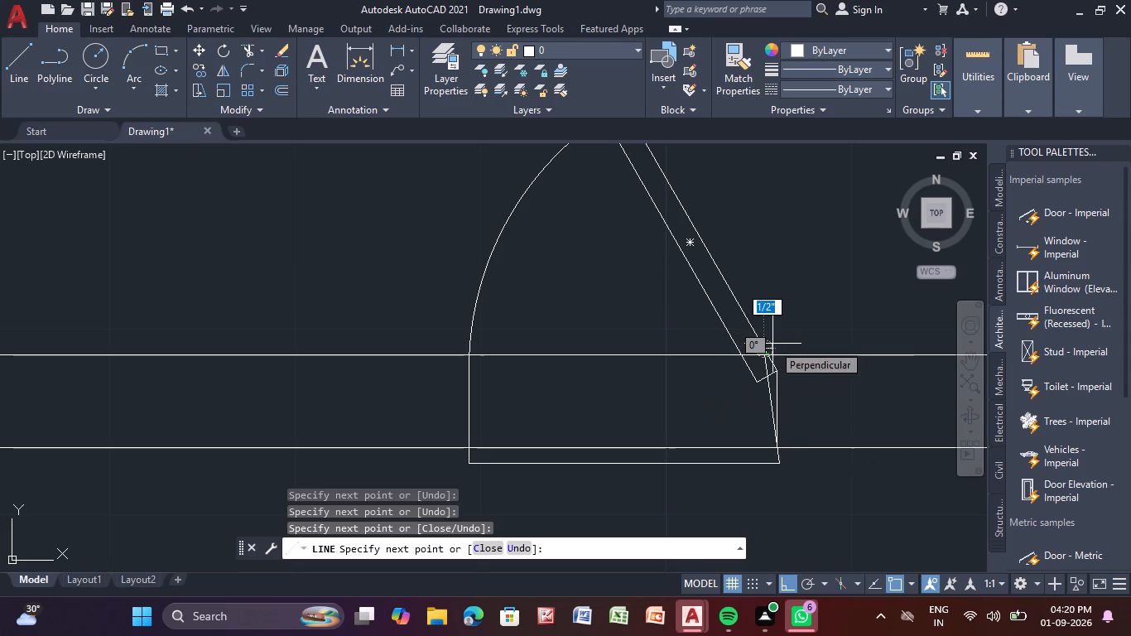
{"action": "left_click", "coordinate": [466, 354]}
{"action": "key", "text": "Escape"}
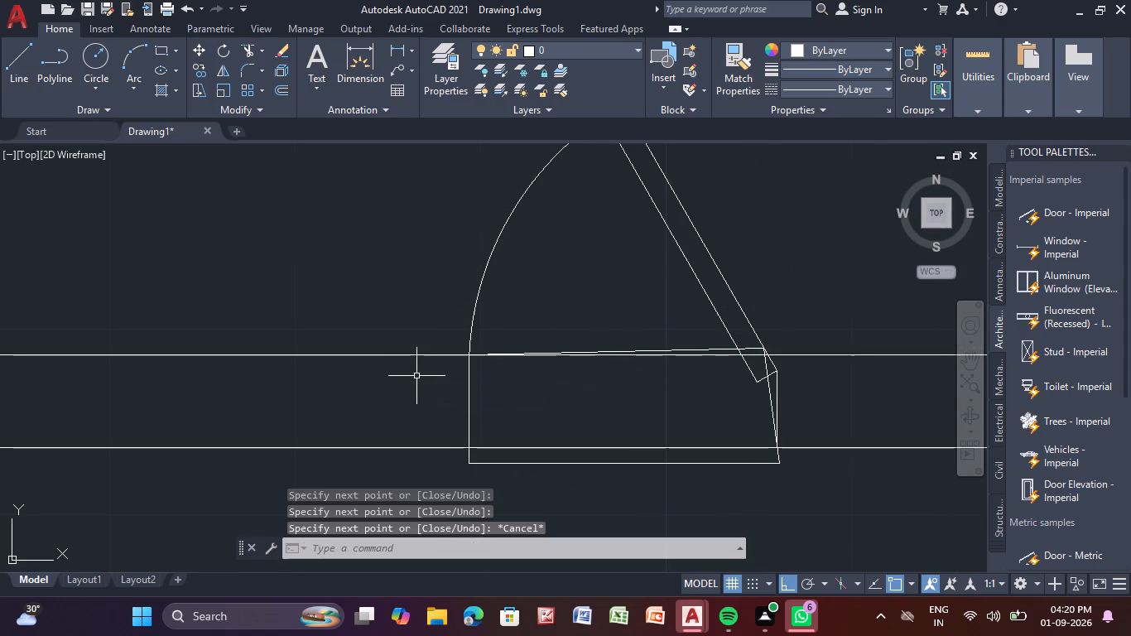
{"action": "key", "text": "Escape"}
Trim both partition faces and the helper lines out of the east room door's opening.
{"action": "type", "text": "tr"}
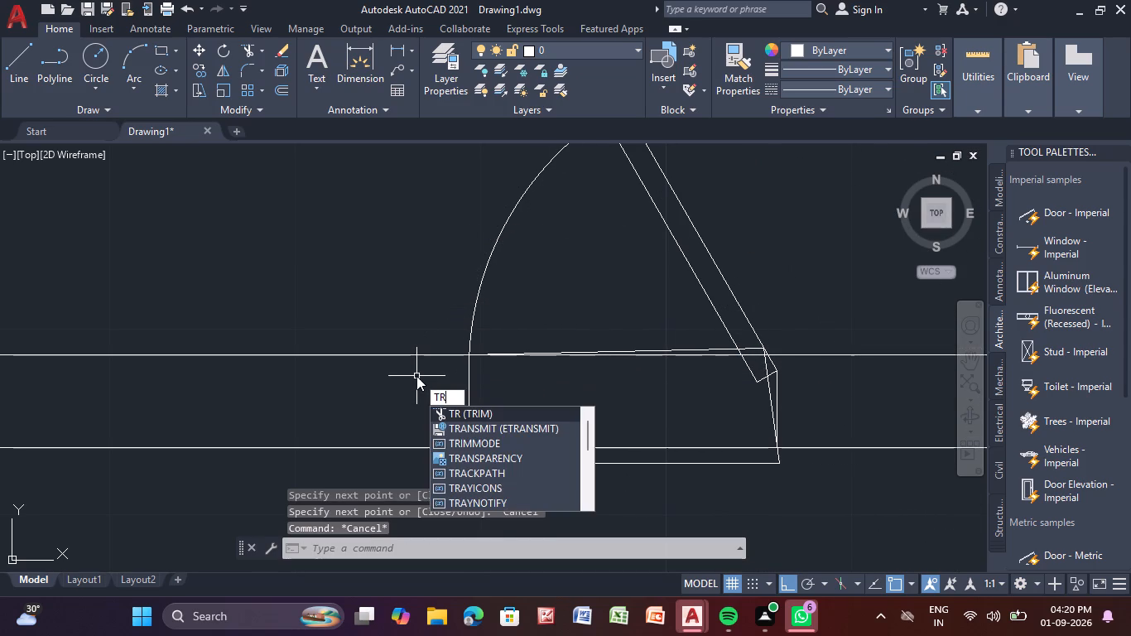
{"action": "key", "text": "Return"}
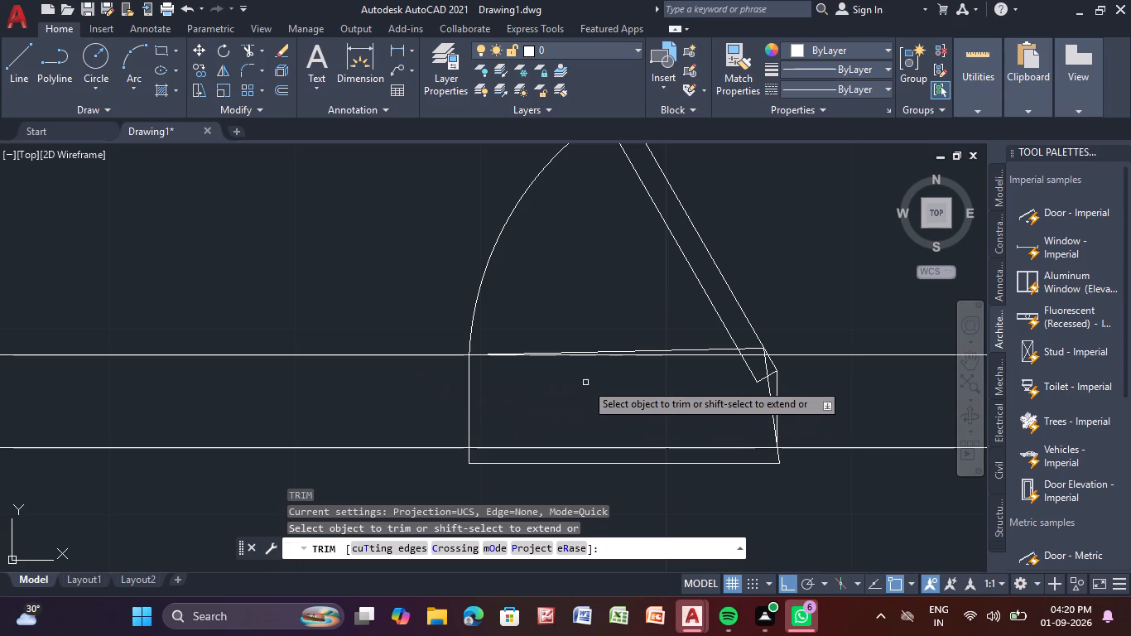
{"action": "scroll", "coordinate": [606, 357], "scroll_direction": "up", "scroll_amount": 2}
{"action": "left_click", "coordinate": [610, 353]}
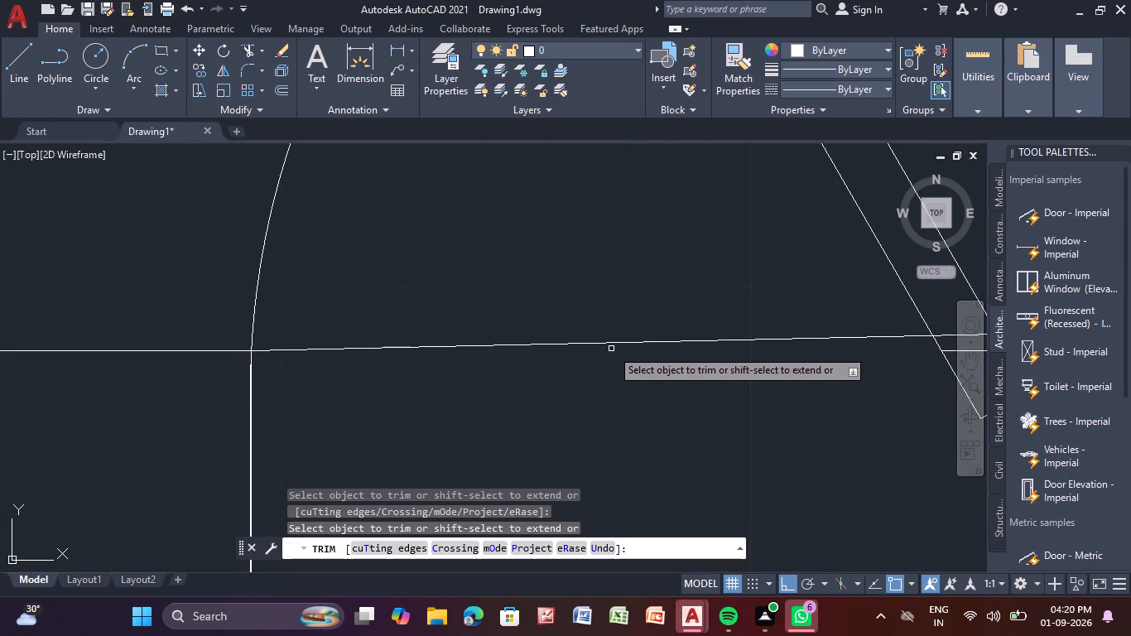
{"action": "left_click", "coordinate": [614, 343]}
{"action": "scroll", "coordinate": [601, 388], "scroll_direction": "down", "scroll_amount": 2}
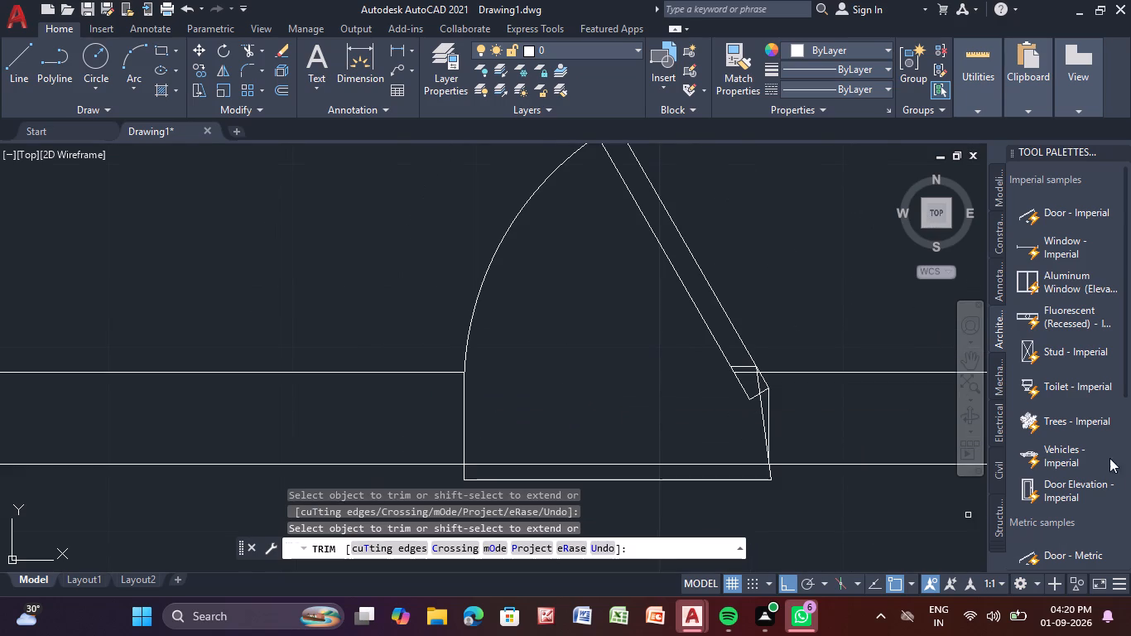
{"action": "left_click", "coordinate": [690, 464]}
{"action": "left_click", "coordinate": [682, 481]}
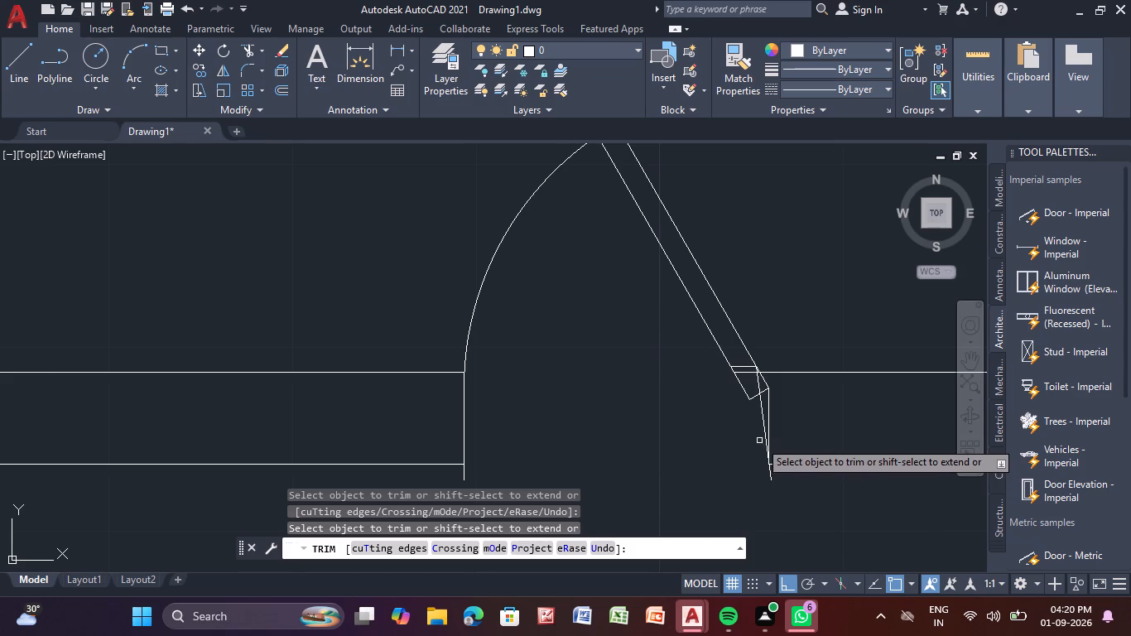
{"action": "left_click", "coordinate": [763, 423]}
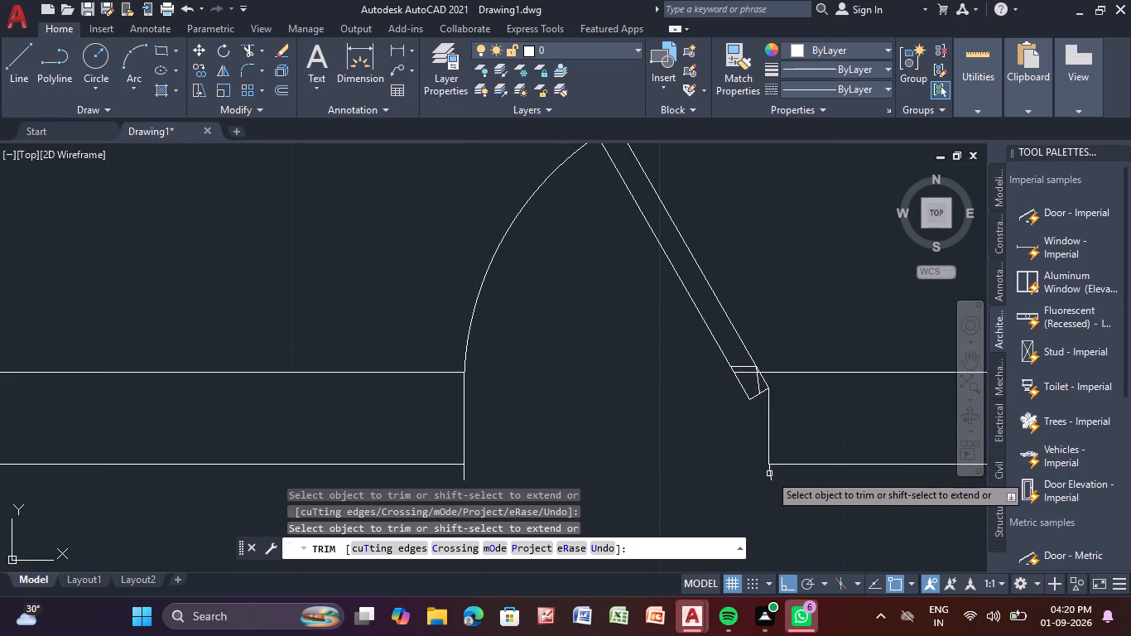
{"action": "left_click", "coordinate": [769, 474]}
Trim the leftover line pieces and the wall line crossing the door leaf near the east hinge.
{"action": "scroll", "coordinate": [782, 373], "scroll_direction": "up", "scroll_amount": 4}
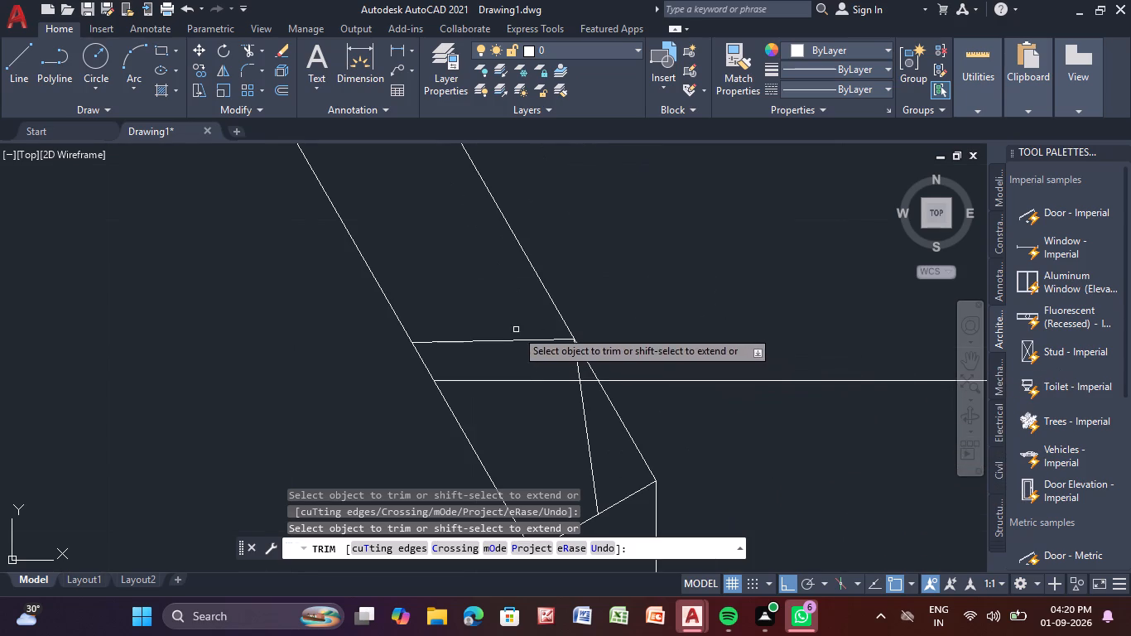
{"action": "left_click", "coordinate": [505, 340]}
{"action": "left_click", "coordinate": [576, 364]}
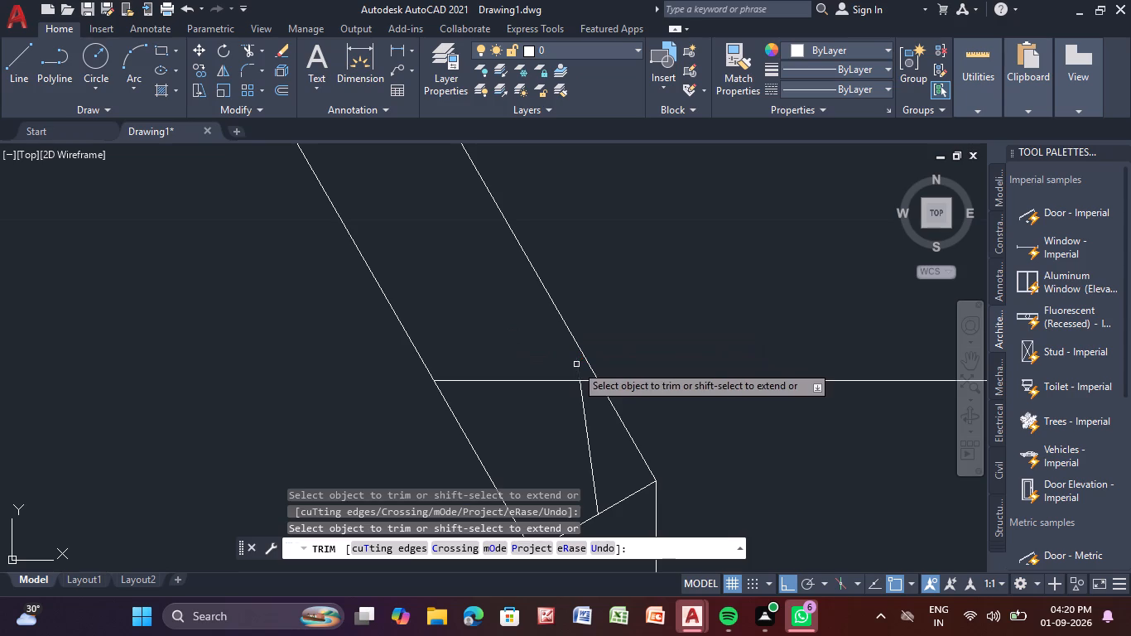
{"action": "left_click", "coordinate": [581, 398]}
{"action": "scroll", "coordinate": [517, 467], "scroll_direction": "down", "scroll_amount": 3}
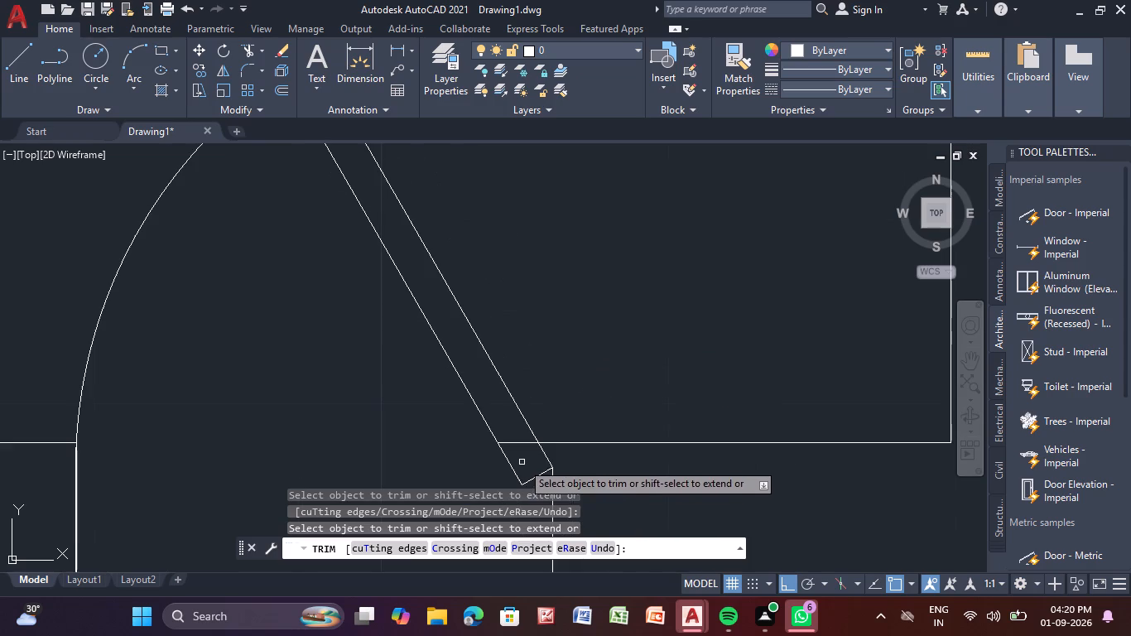
{"action": "left_click", "coordinate": [527, 443]}
{"action": "scroll", "coordinate": [385, 426], "scroll_direction": "down", "scroll_amount": 2}
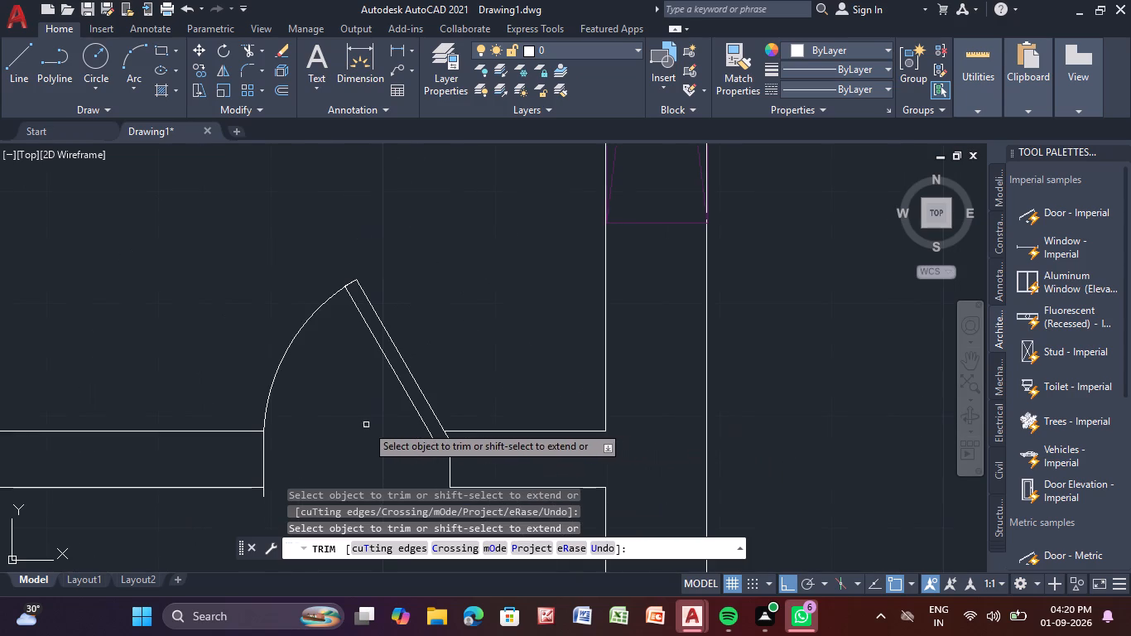
Trim the duplicate line along the opening's west jamb and its end overhanging below the partition.
{"action": "middle_click_drag", "start_coordinate": [301, 440], "coordinate": [387, 428]}
{"action": "scroll", "coordinate": [340, 432], "scroll_direction": "up", "scroll_amount": 6}
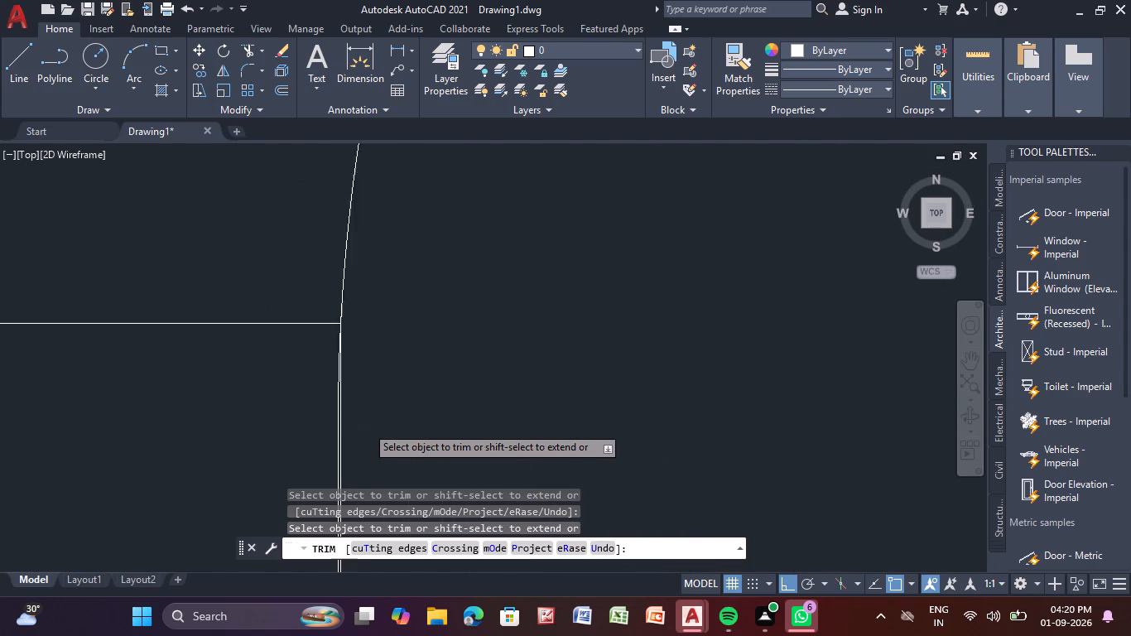
{"action": "scroll", "coordinate": [320, 394], "scroll_direction": "up", "scroll_amount": 3}
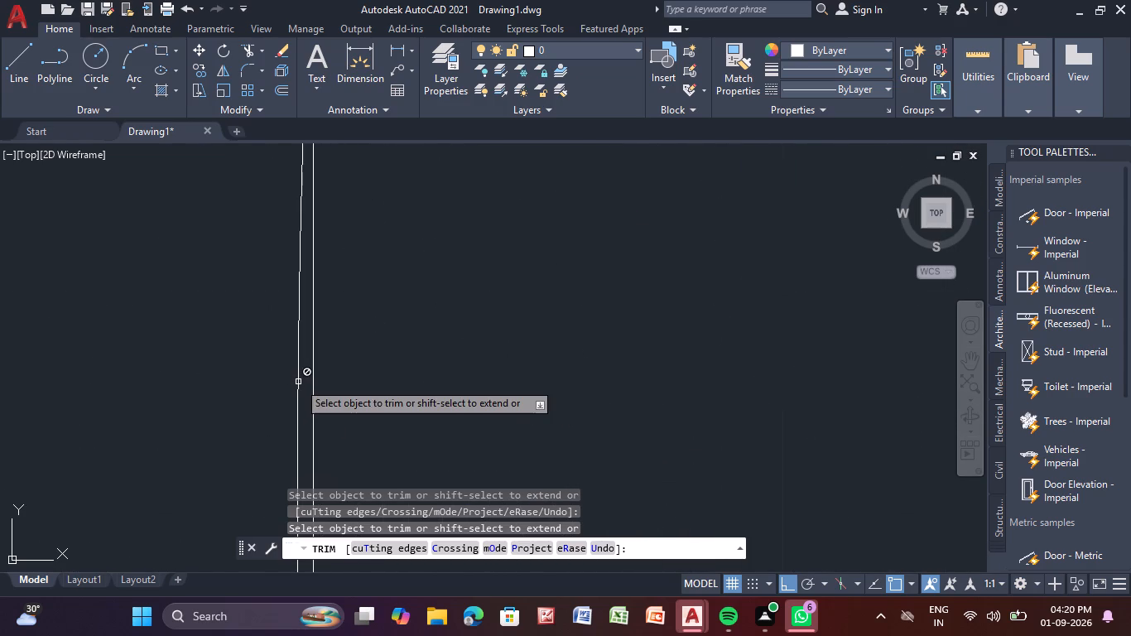
{"action": "left_click", "coordinate": [298, 381]}
{"action": "left_click", "coordinate": [298, 381]}
{"action": "left_click", "coordinate": [298, 381]}
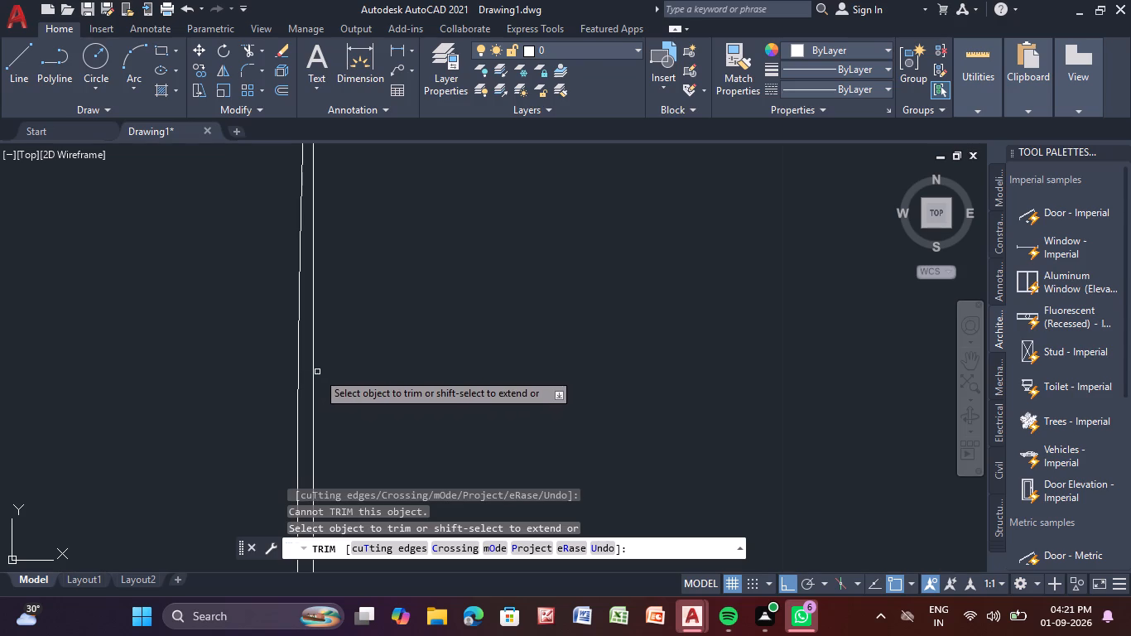
{"action": "left_click", "coordinate": [313, 373]}
{"action": "scroll", "coordinate": [354, 364], "scroll_direction": "down", "scroll_amount": 4}
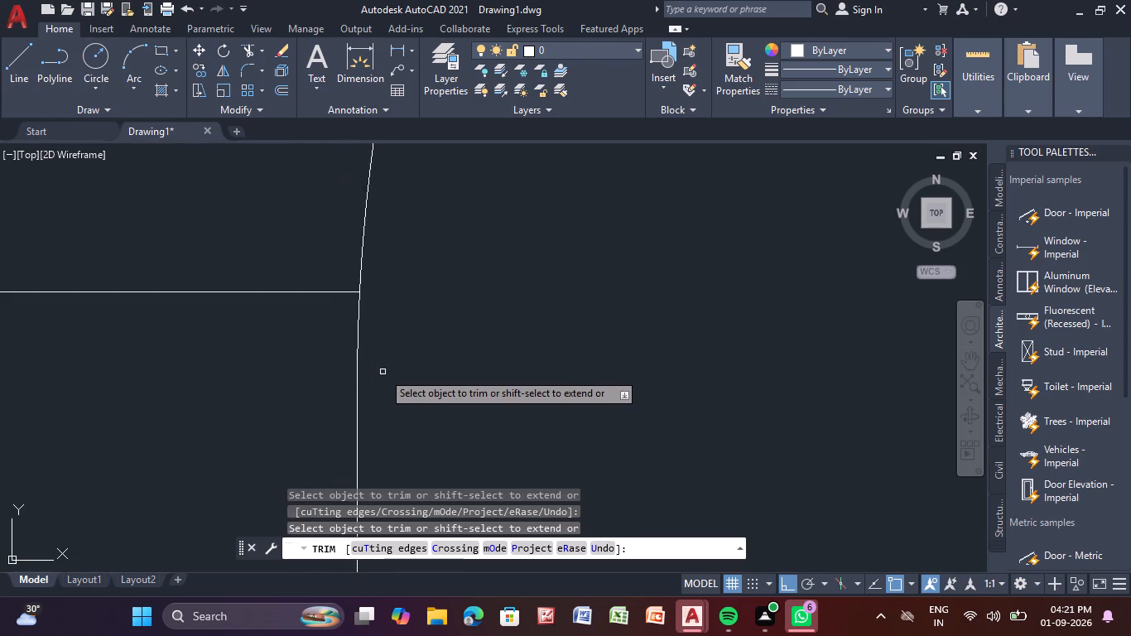
{"action": "scroll", "coordinate": [383, 372], "scroll_direction": "down", "scroll_amount": 5}
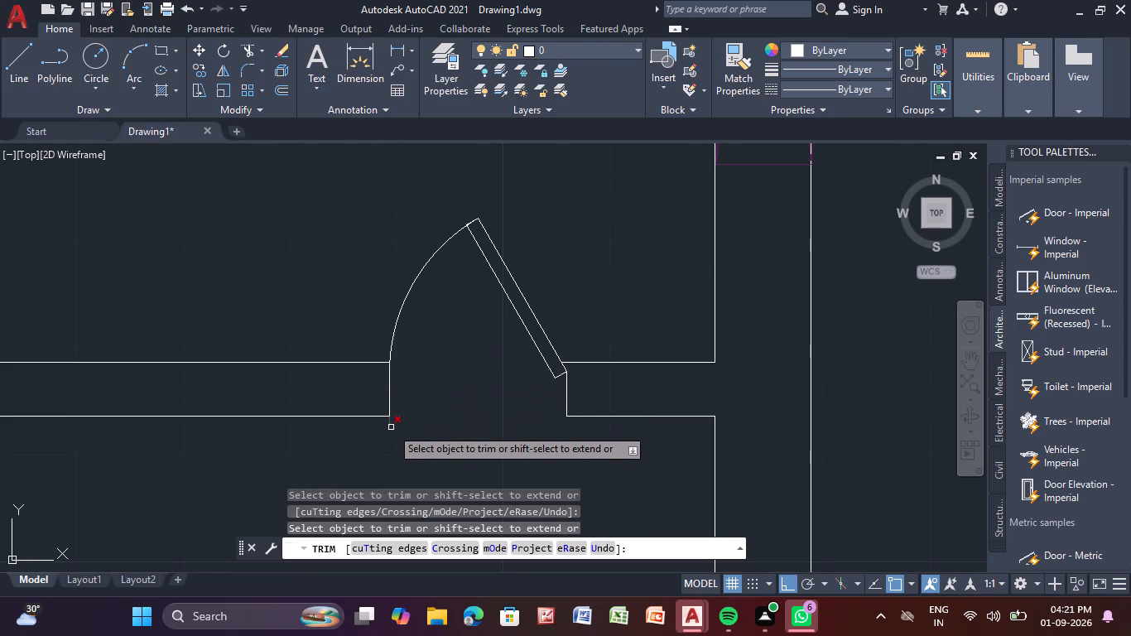
{"action": "left_click", "coordinate": [392, 426]}
{"action": "scroll", "coordinate": [447, 419], "scroll_direction": "down", "scroll_amount": 1}
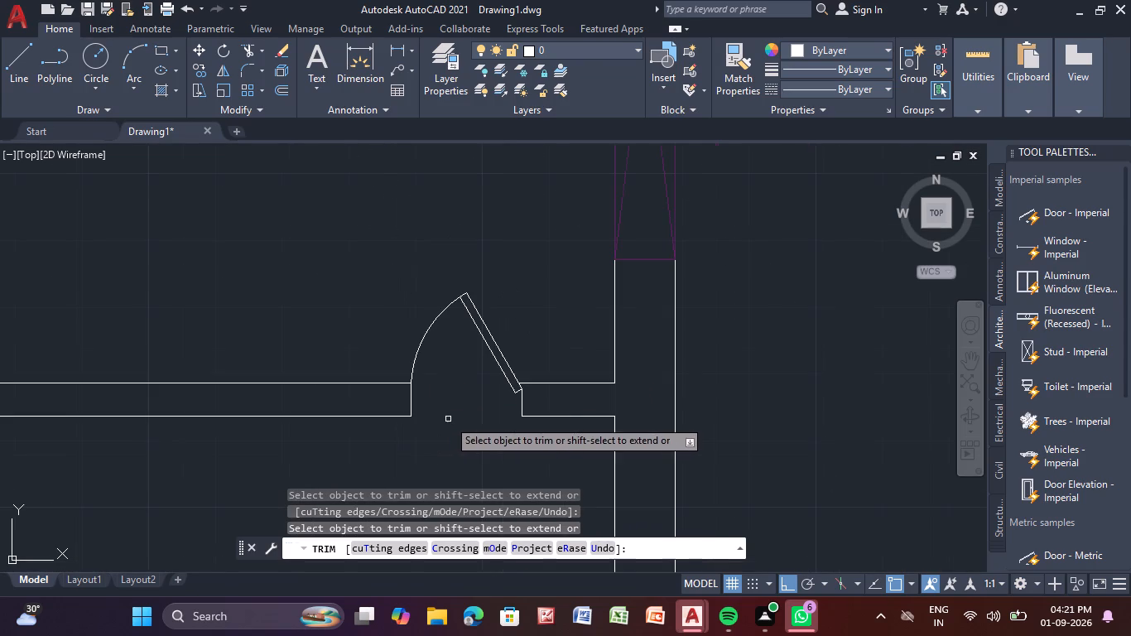
{"action": "key", "text": "Escape"}
{"action": "key", "text": "Escape"}
{"action": "key", "text": "Escape"}
{"action": "key", "text": "Escape"}
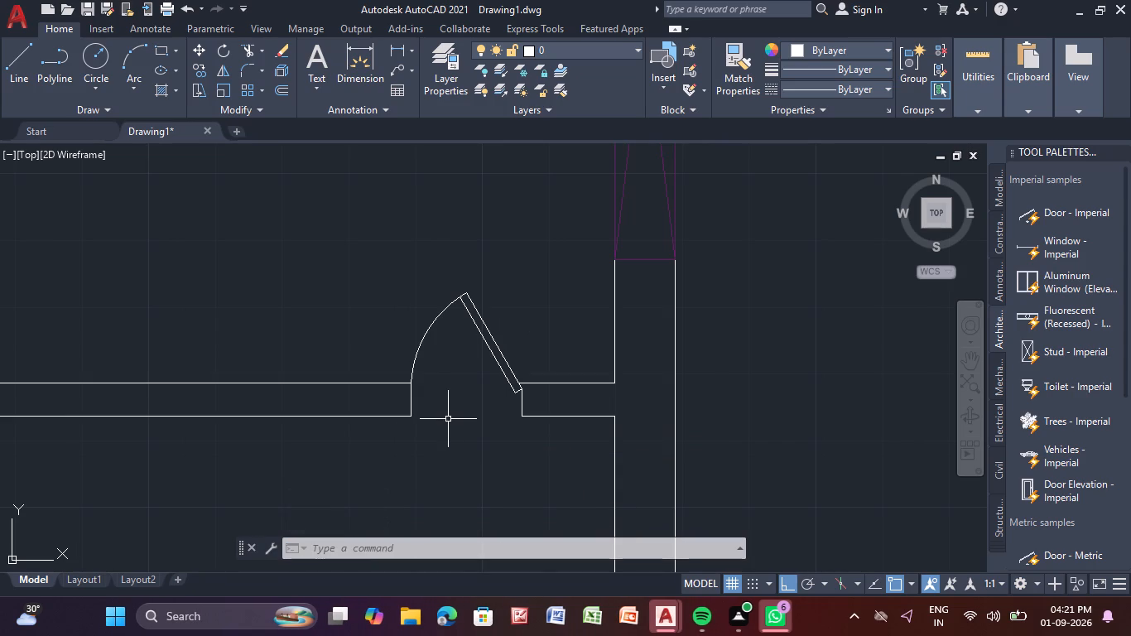
Flip the loose door in the northwest room so that its hinge is on the east side.
{"action": "scroll", "coordinate": [445, 391], "scroll_direction": "down", "scroll_amount": 3}
{"action": "middle_click_drag", "start_coordinate": [326, 360], "coordinate": [344, 359]}
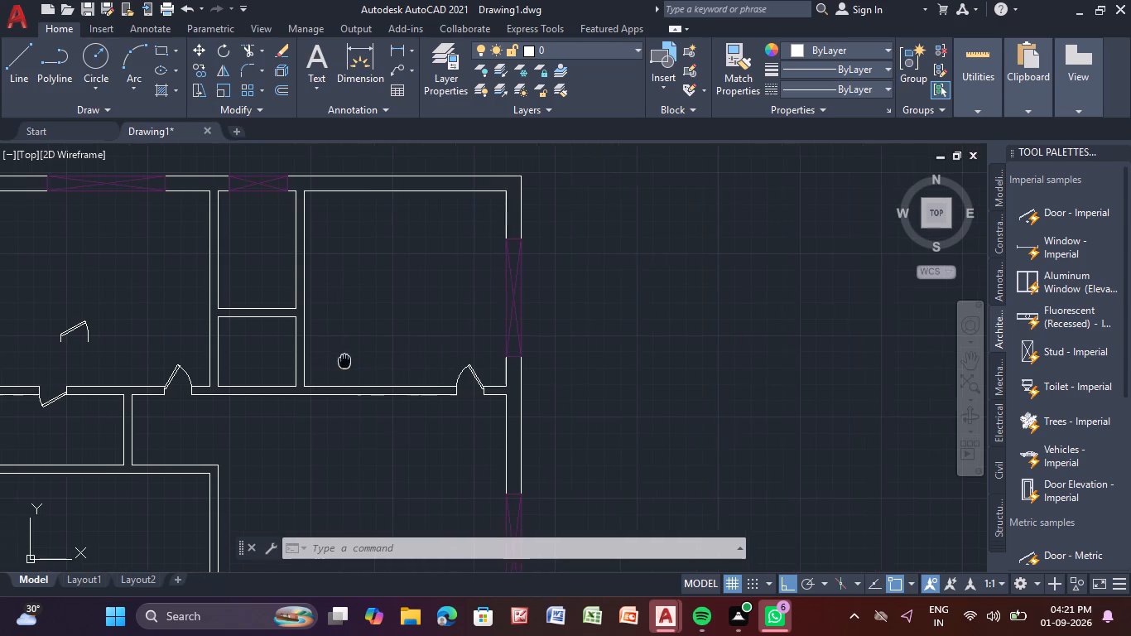
{"action": "middle_click_drag", "start_coordinate": [344, 359], "coordinate": [387, 371]}
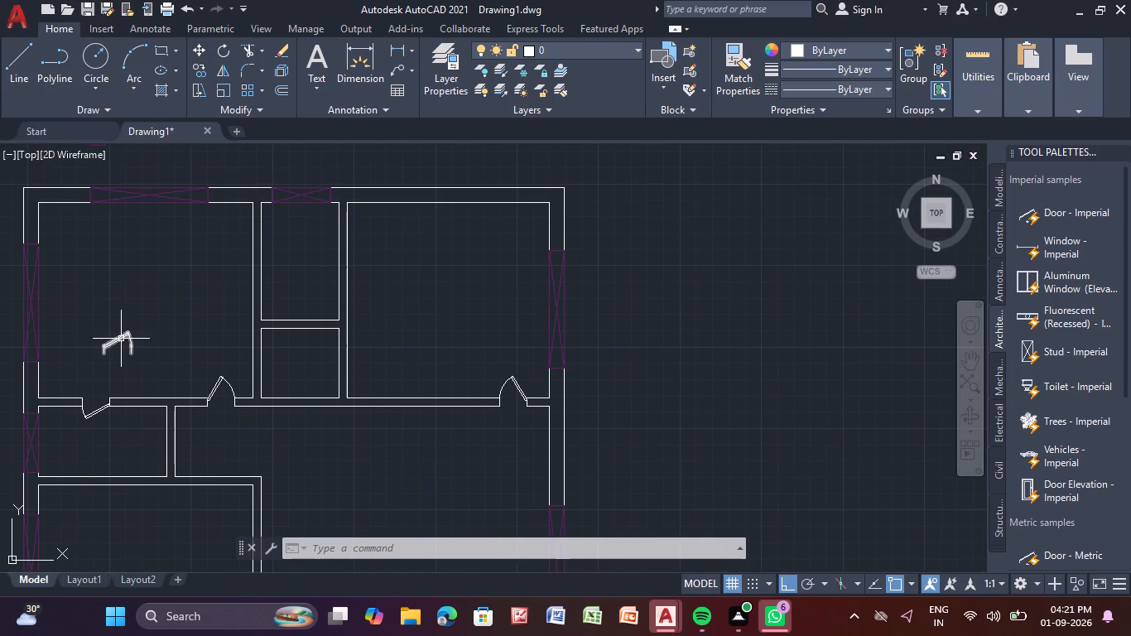
{"action": "left_click", "coordinate": [121, 338]}
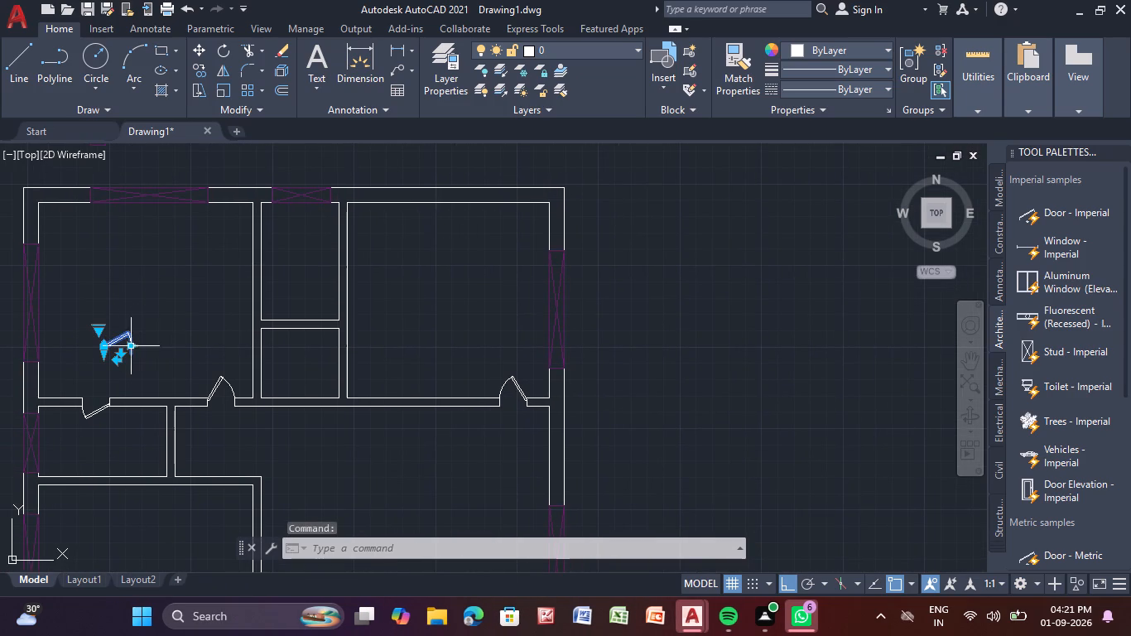
{"action": "scroll", "coordinate": [108, 349], "scroll_direction": "up", "scroll_amount": 3}
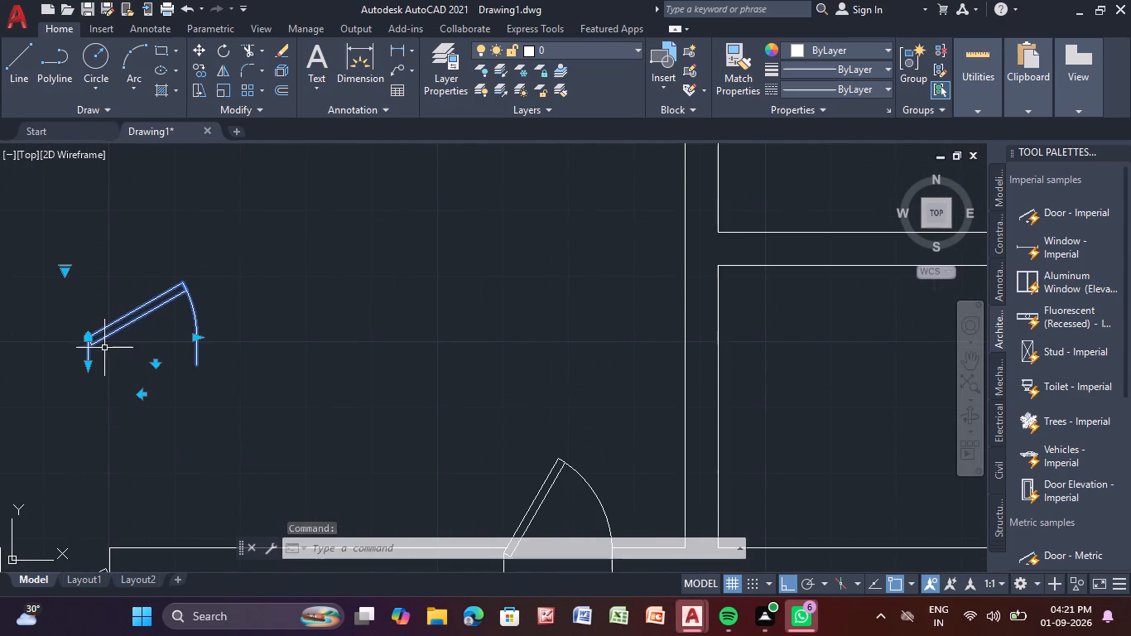
{"action": "left_click", "coordinate": [142, 393]}
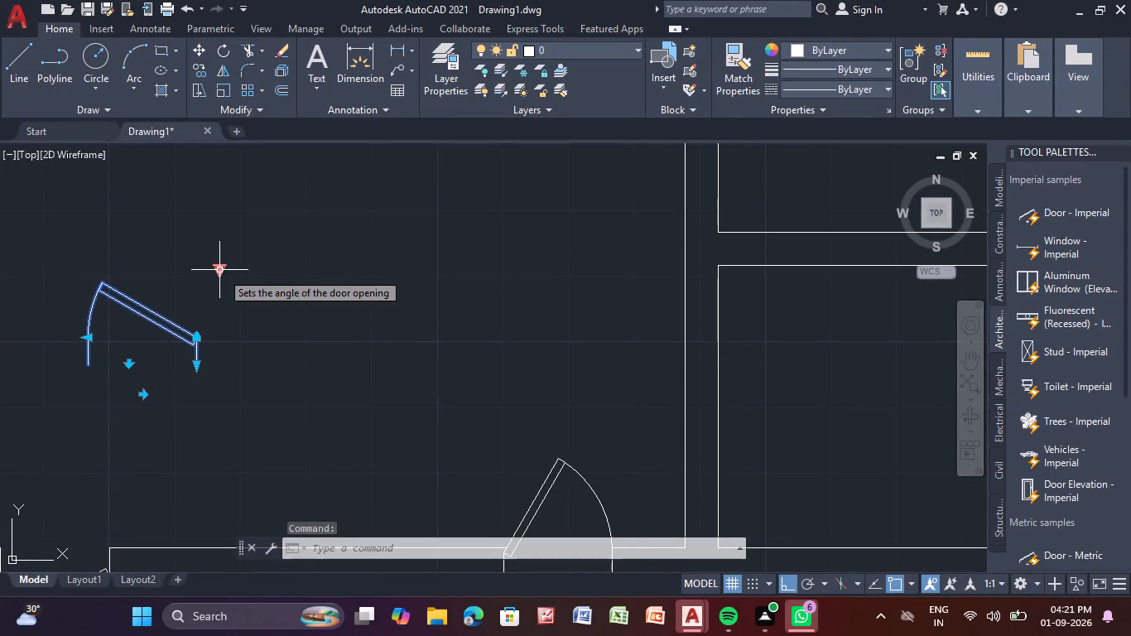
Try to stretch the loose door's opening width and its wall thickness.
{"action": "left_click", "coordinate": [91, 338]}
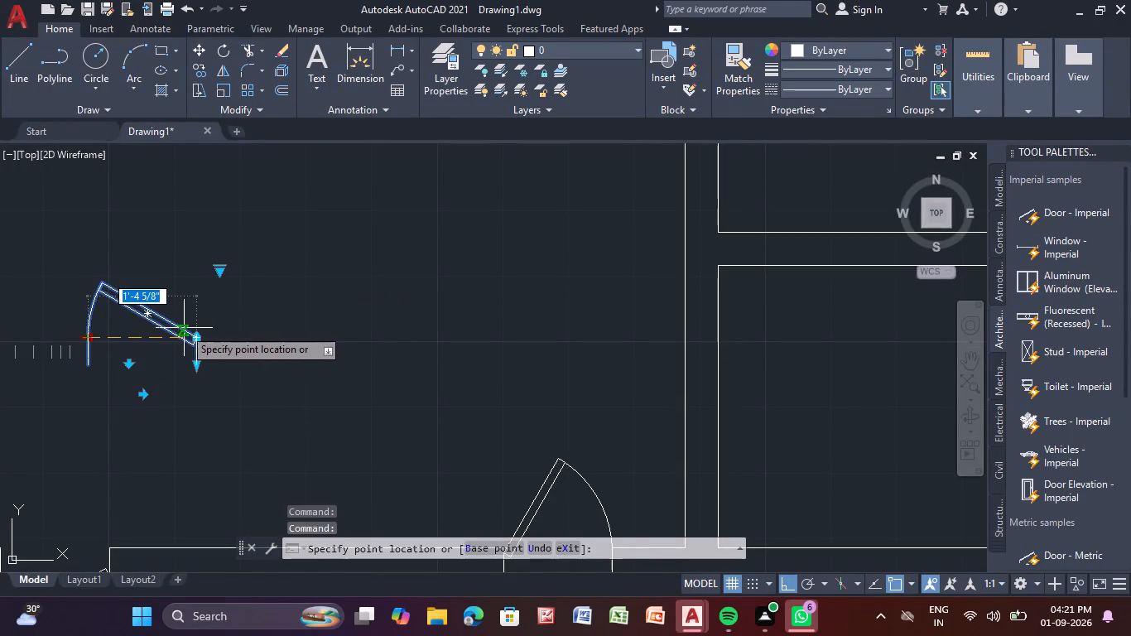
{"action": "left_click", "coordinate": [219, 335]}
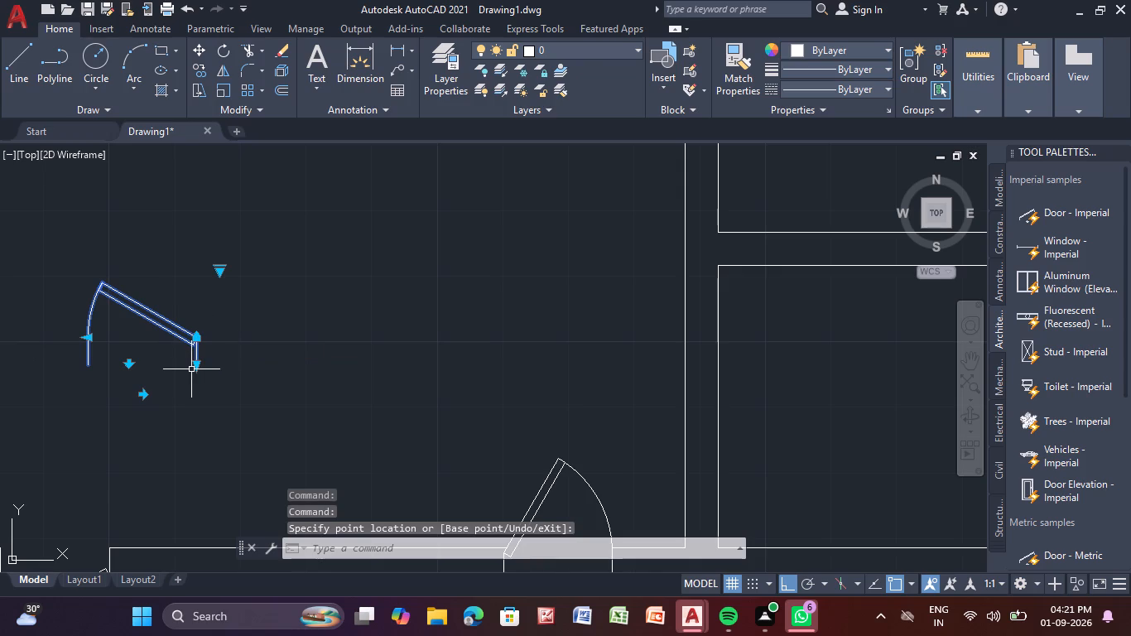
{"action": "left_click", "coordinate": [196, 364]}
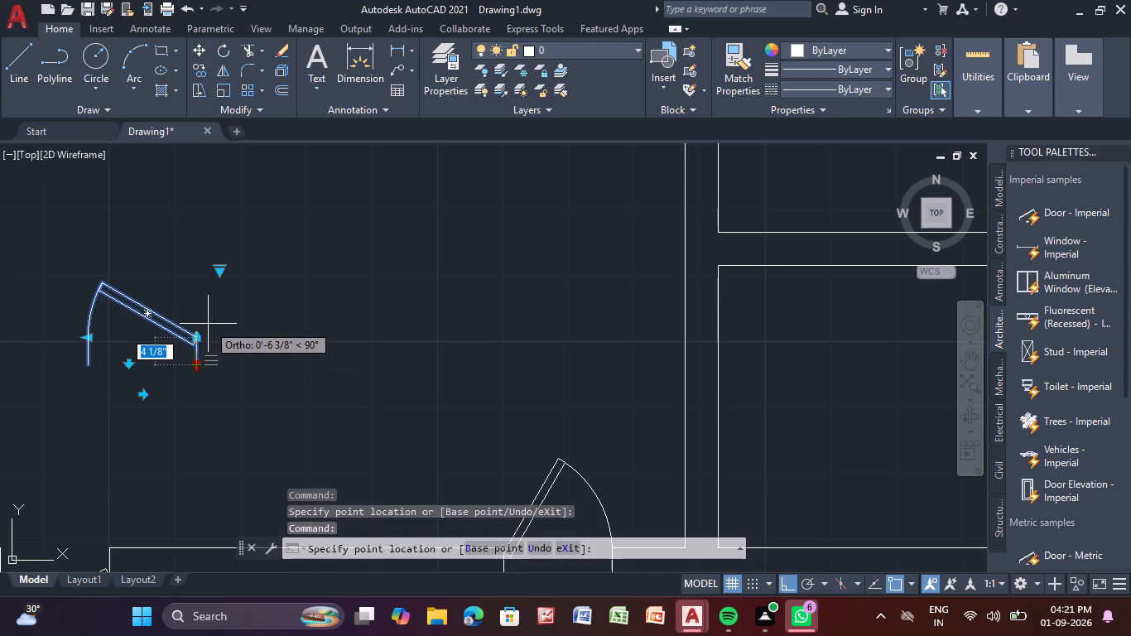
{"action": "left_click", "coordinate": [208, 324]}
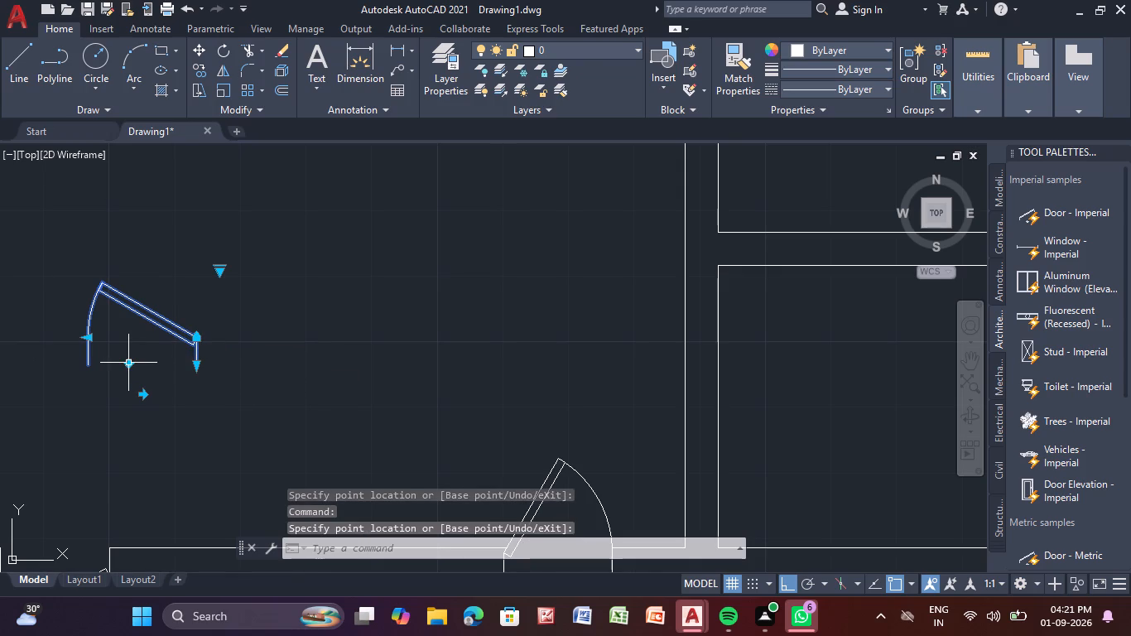
Flip the loose door so that its leaf swings toward the south.
{"action": "left_click", "coordinate": [131, 366]}
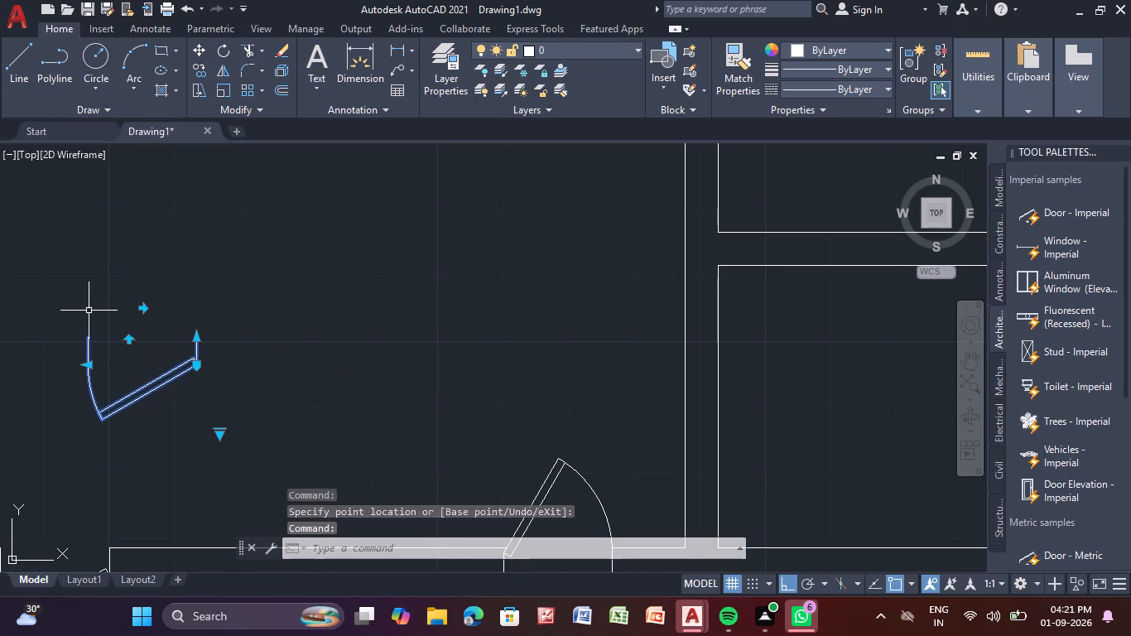
Copy the loose door in the northwest room about 3'-2" straight to the east.
{"action": "double_click", "coordinate": [201, 69]}
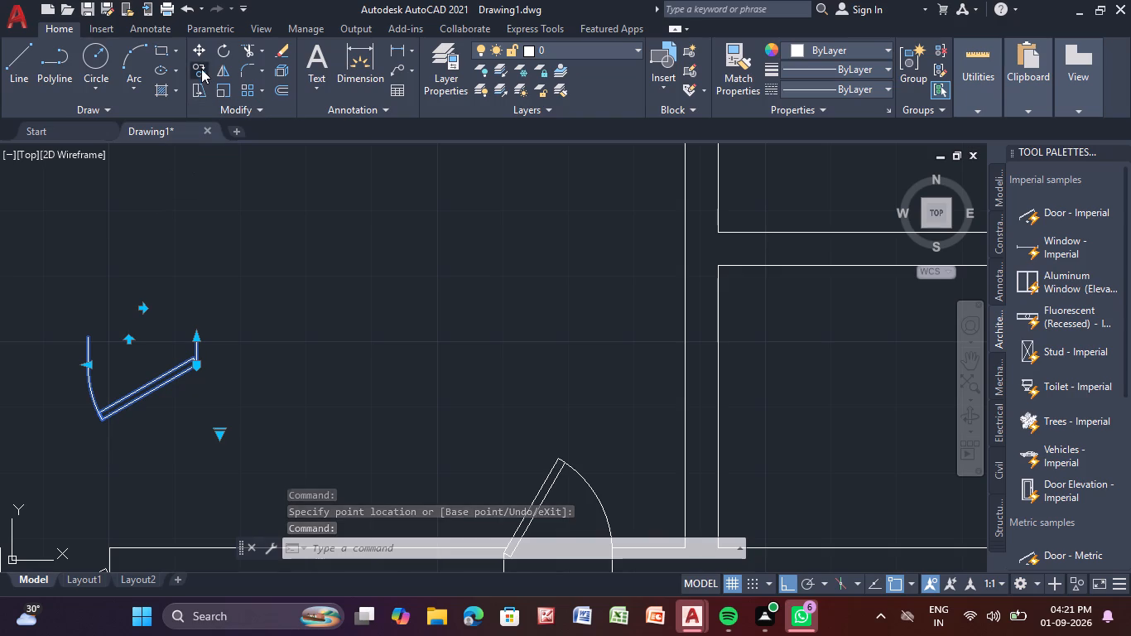
{"action": "left_click", "coordinate": [142, 393]}
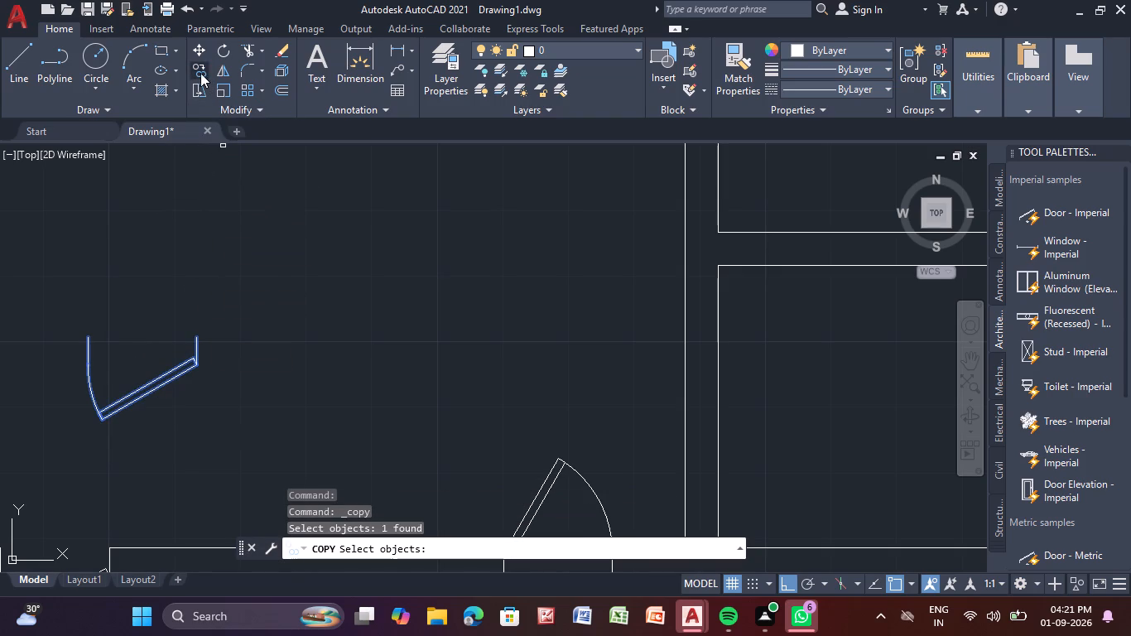
{"action": "left_click", "coordinate": [200, 73]}
{"action": "left_click_drag", "start_coordinate": [186, 368], "coordinate": [194, 371]}
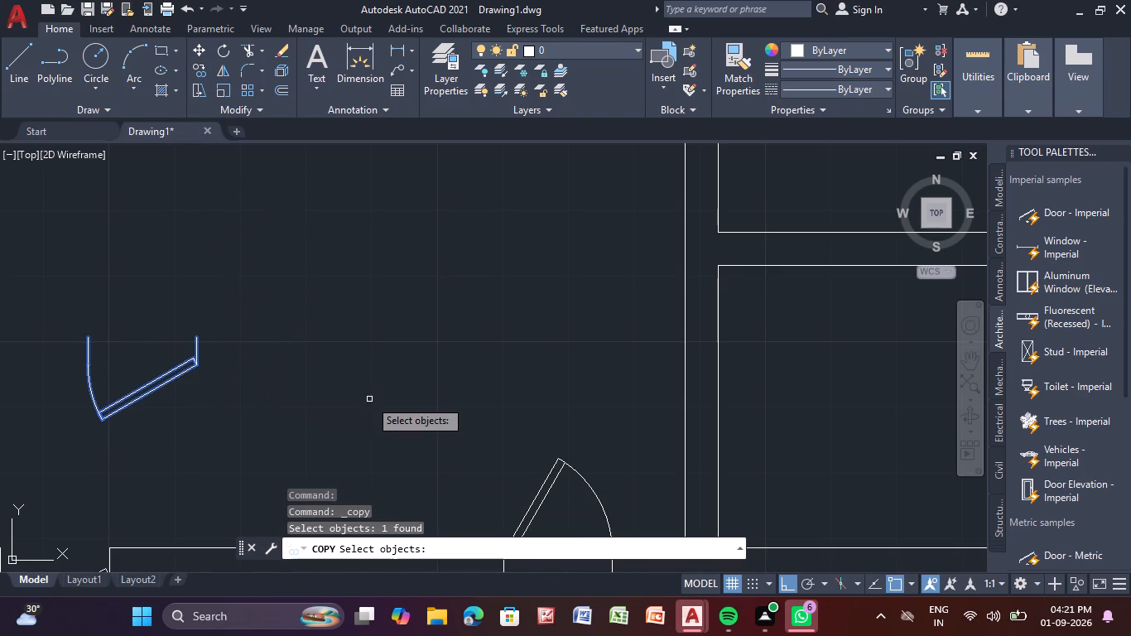
{"action": "key", "text": "Return"}
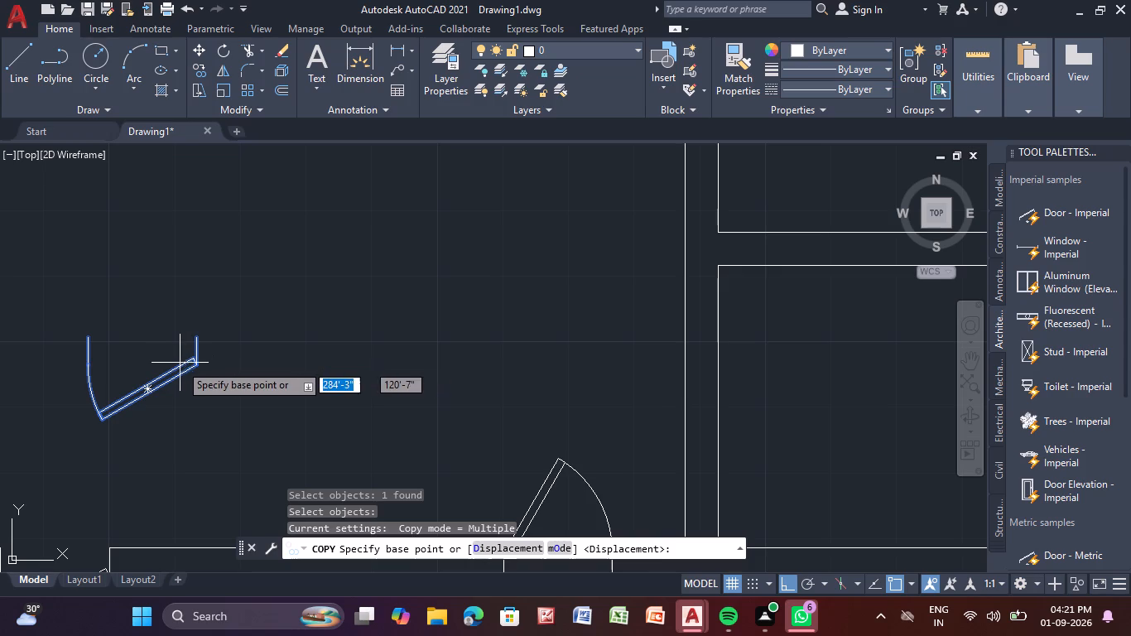
{"action": "left_click", "coordinate": [180, 366]}
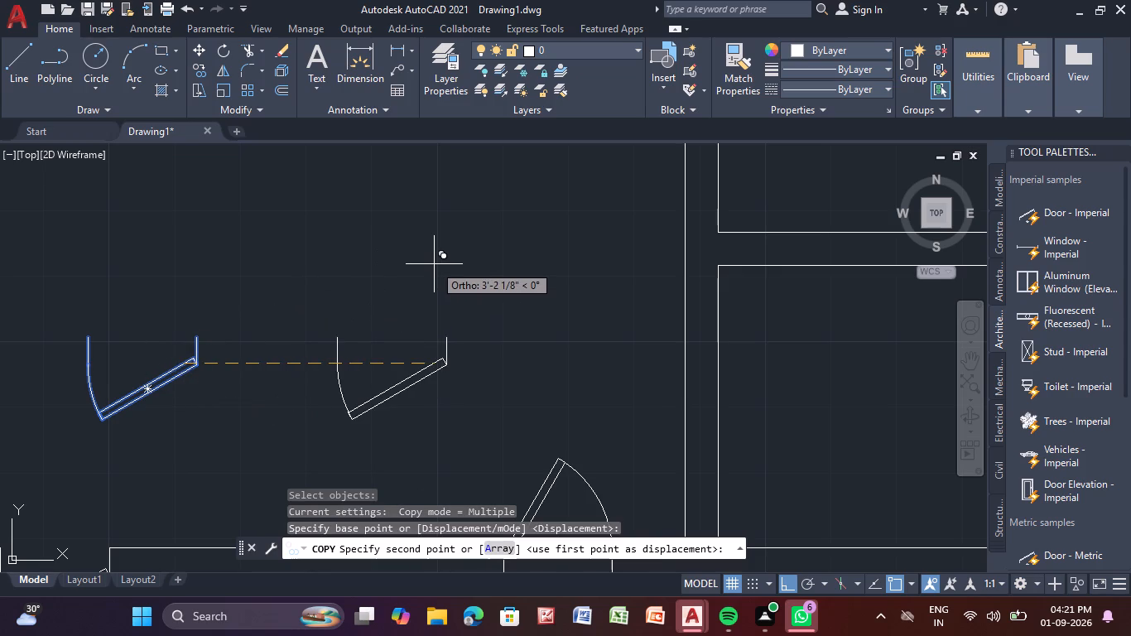
{"action": "left_click", "coordinate": [434, 264]}
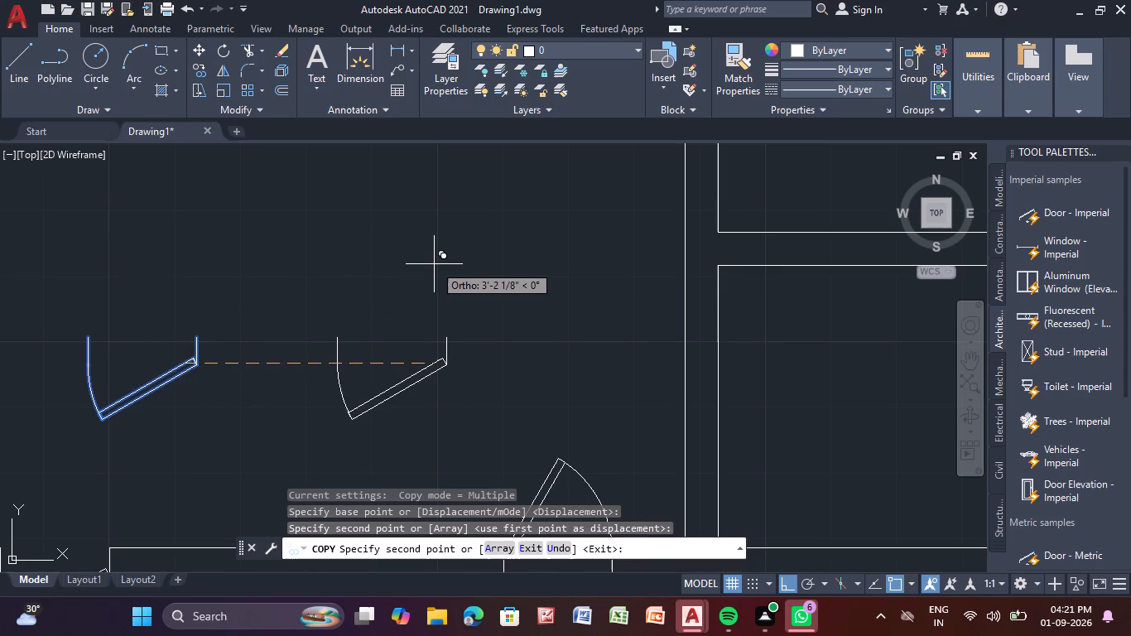
{"action": "key", "text": "Escape"}
{"action": "key", "text": "Escape"}
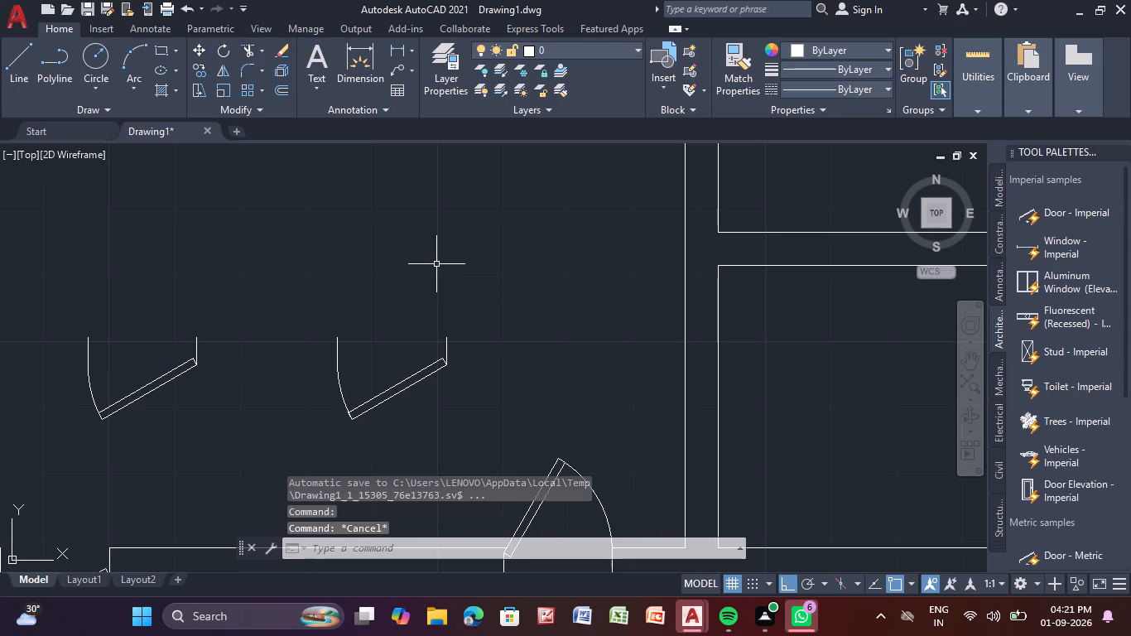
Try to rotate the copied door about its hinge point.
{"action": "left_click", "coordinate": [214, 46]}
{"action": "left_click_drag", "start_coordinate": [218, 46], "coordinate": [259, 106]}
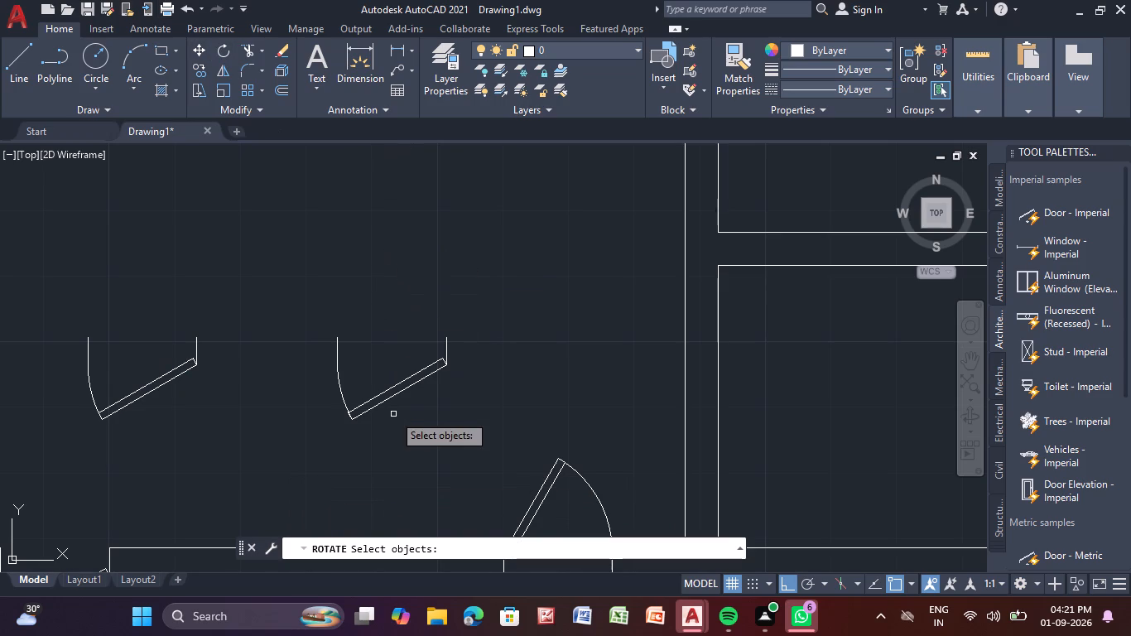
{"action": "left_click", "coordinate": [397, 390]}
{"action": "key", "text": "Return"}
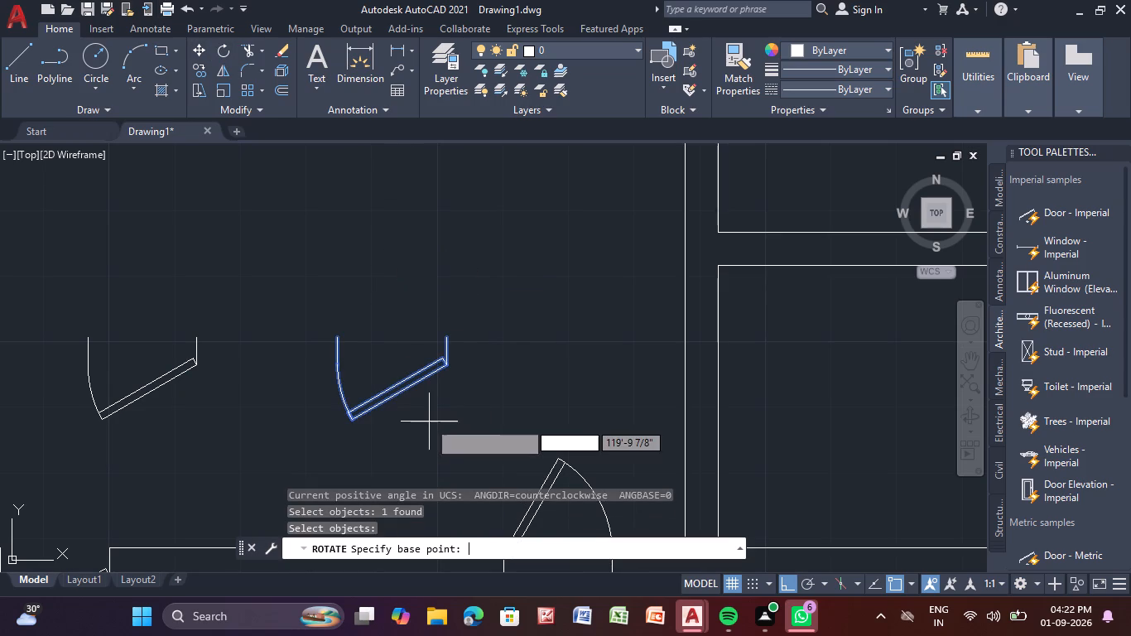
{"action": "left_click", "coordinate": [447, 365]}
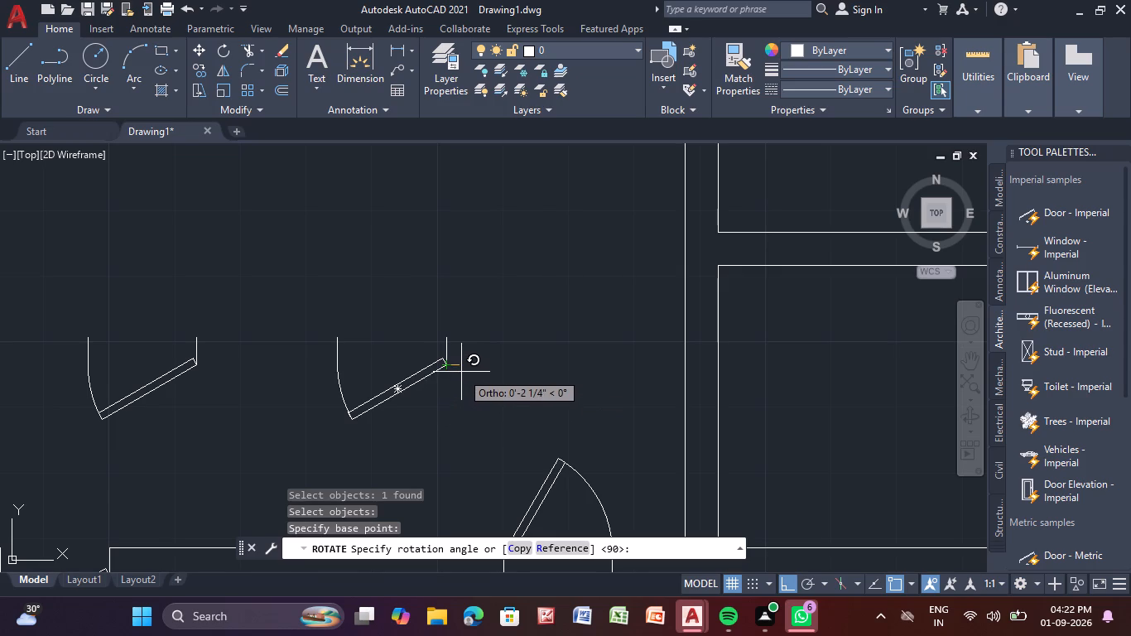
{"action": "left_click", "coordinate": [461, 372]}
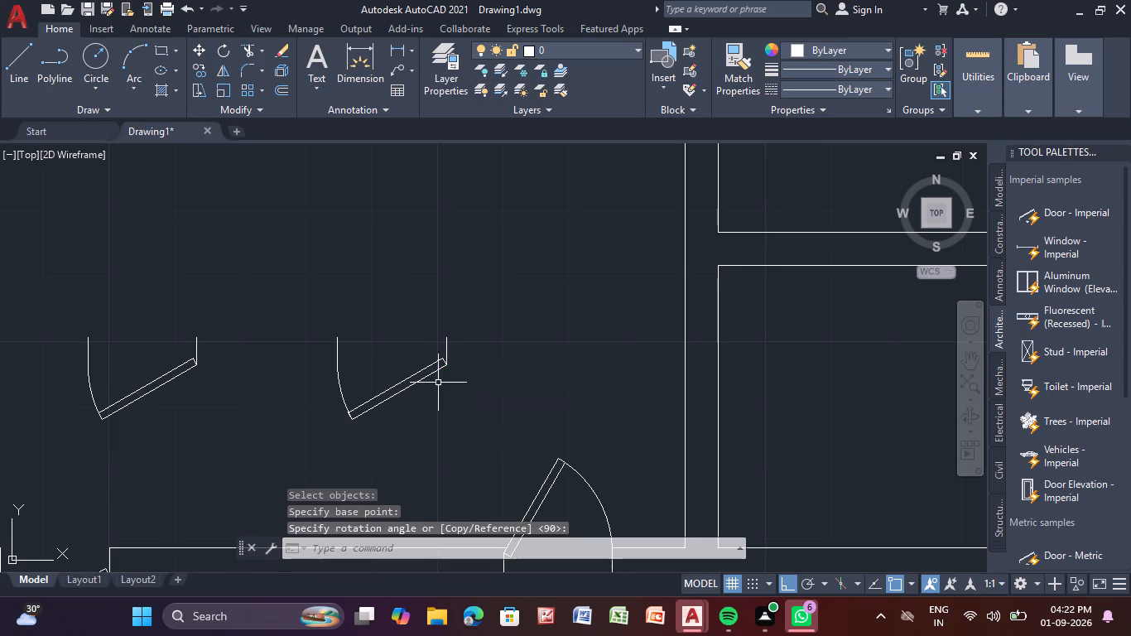
Move the copied door into the small north middle room, with polar tracking replacing the orthogonal constraint.
{"action": "left_click", "coordinate": [426, 378]}
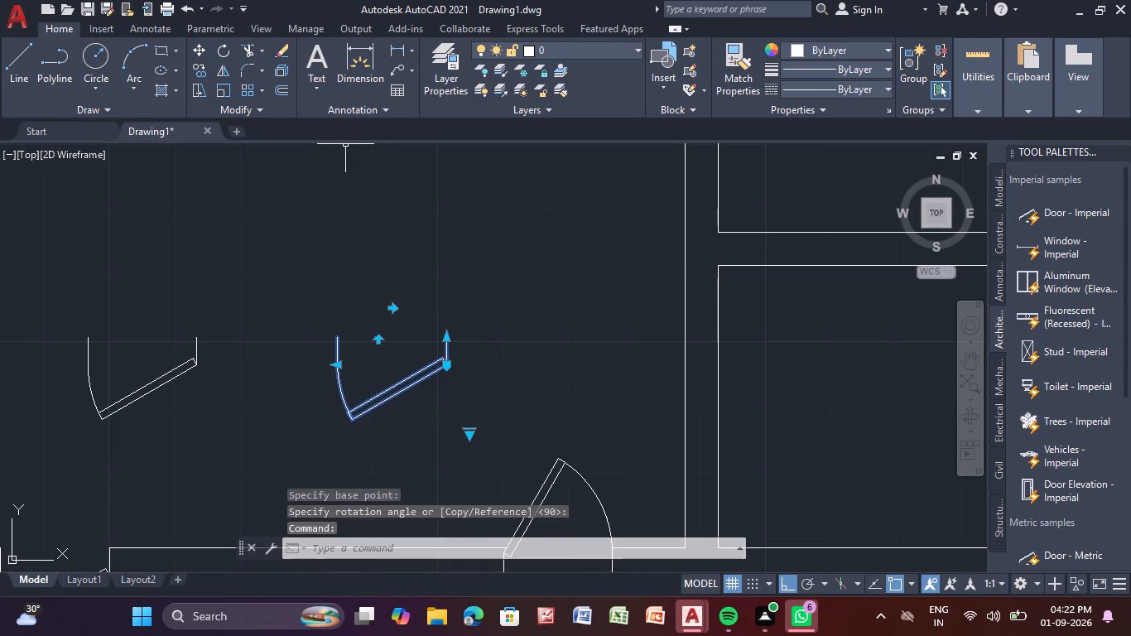
{"action": "left_click", "coordinate": [206, 43]}
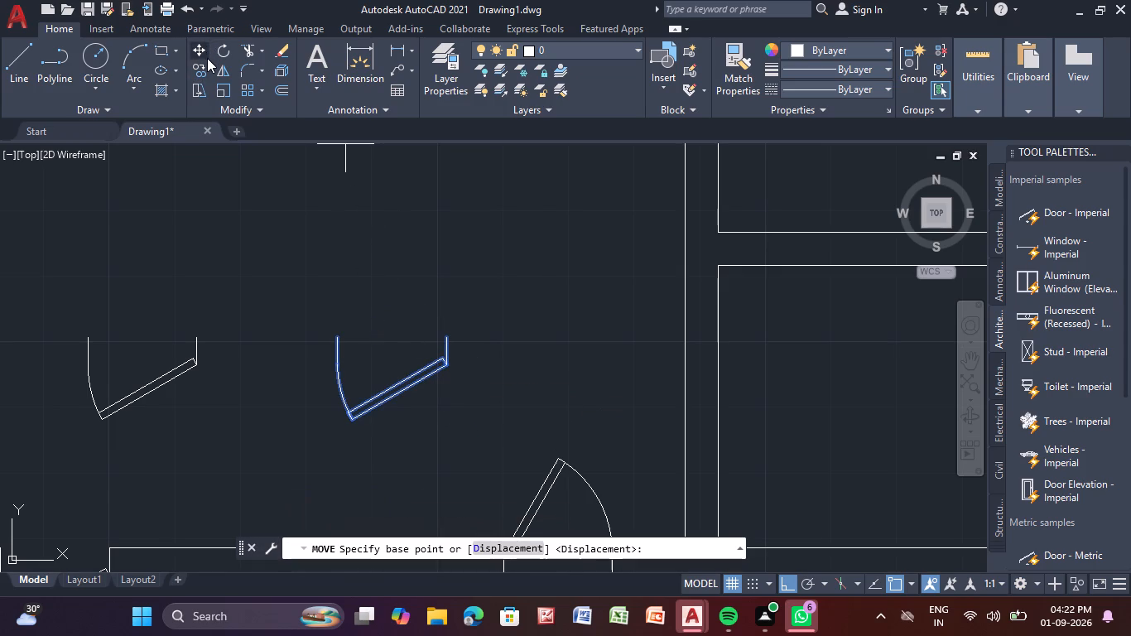
{"action": "left_click", "coordinate": [816, 583]}
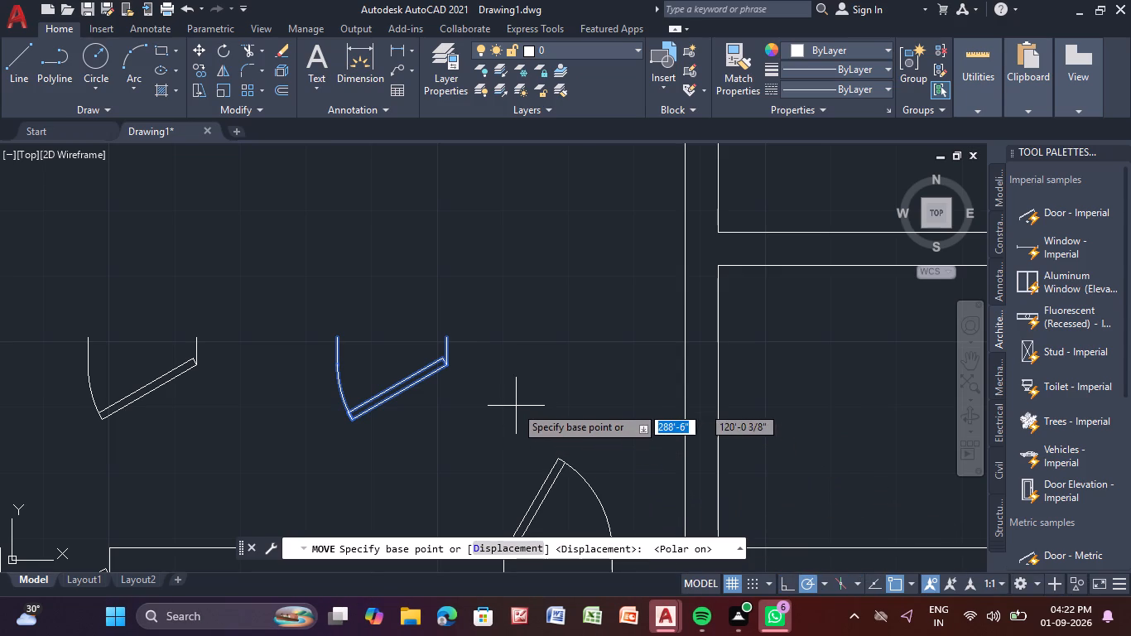
{"action": "left_click", "coordinate": [395, 392]}
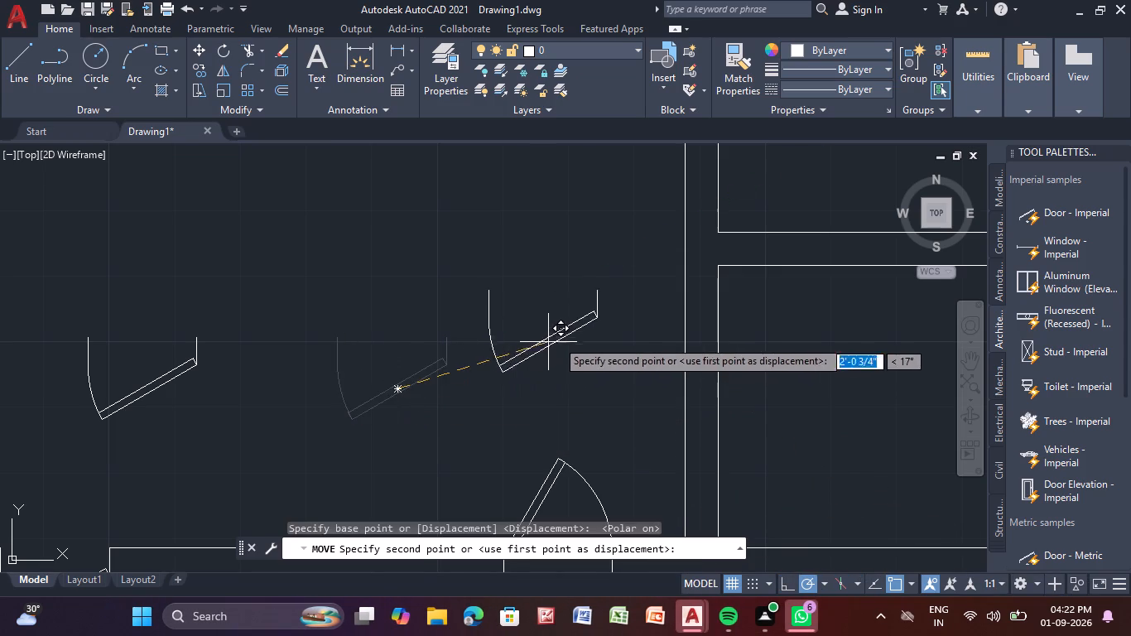
{"action": "scroll", "coordinate": [561, 338], "scroll_direction": "down", "scroll_amount": 1}
{"action": "middle_click_drag", "start_coordinate": [561, 338], "coordinate": [316, 538]}
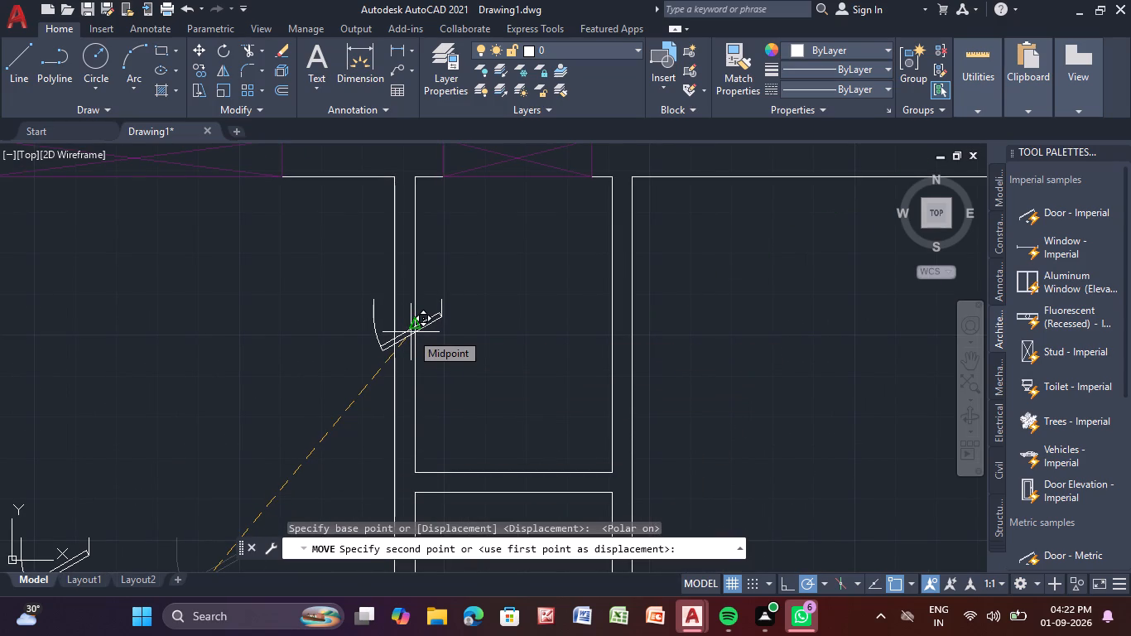
{"action": "scroll", "coordinate": [400, 340], "scroll_direction": "up", "scroll_amount": 2}
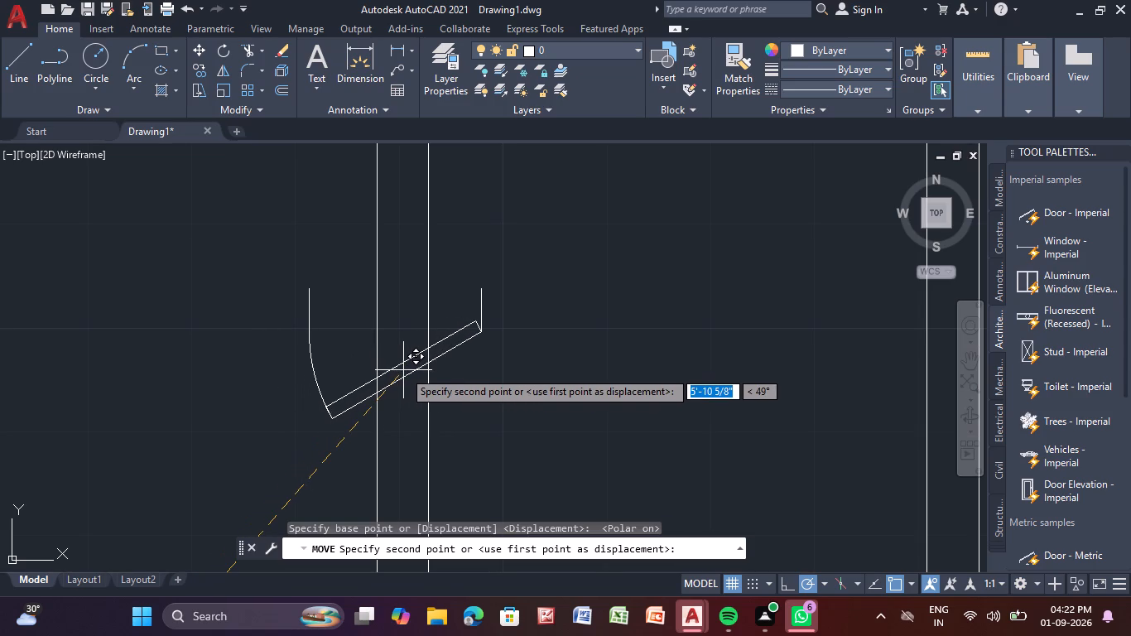
{"action": "scroll", "coordinate": [498, 339], "scroll_direction": "down", "scroll_amount": 3}
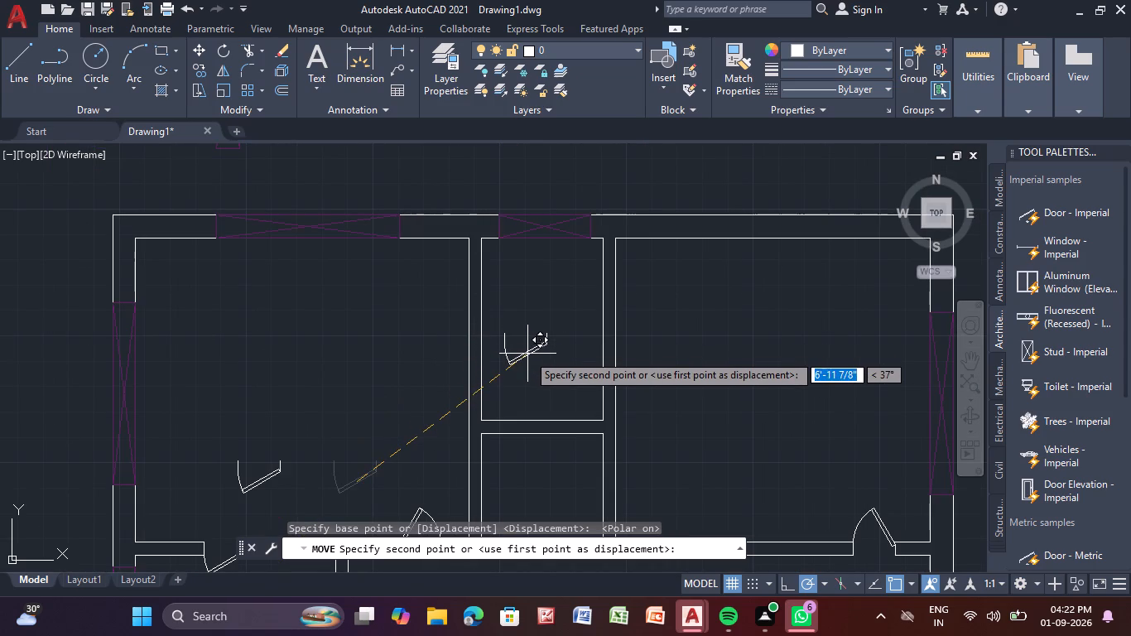
{"action": "left_click", "coordinate": [527, 354]}
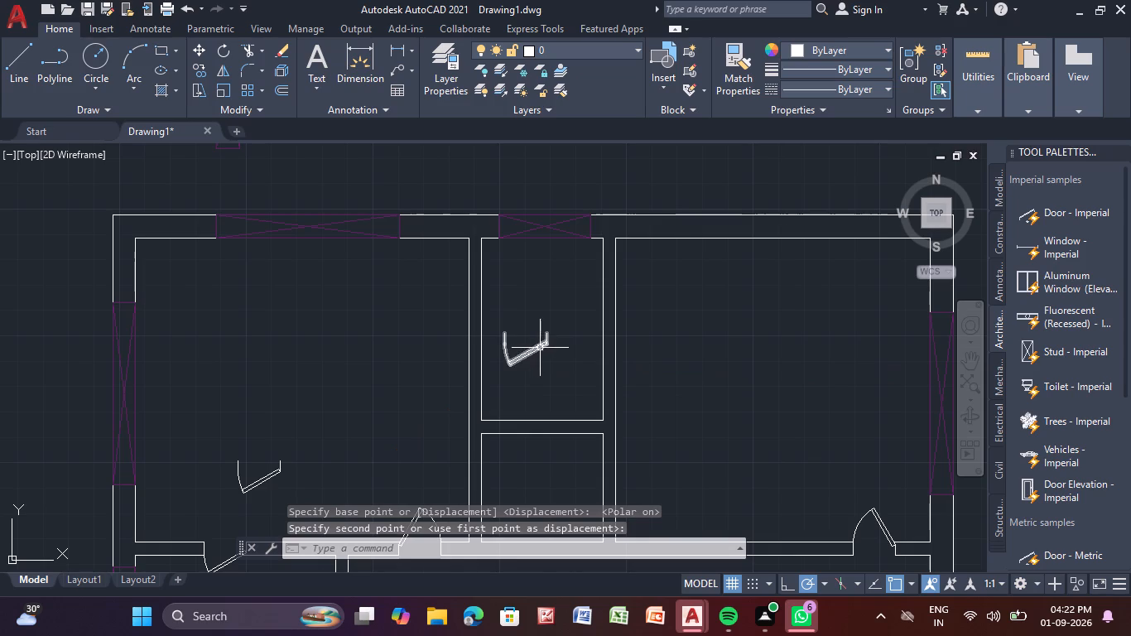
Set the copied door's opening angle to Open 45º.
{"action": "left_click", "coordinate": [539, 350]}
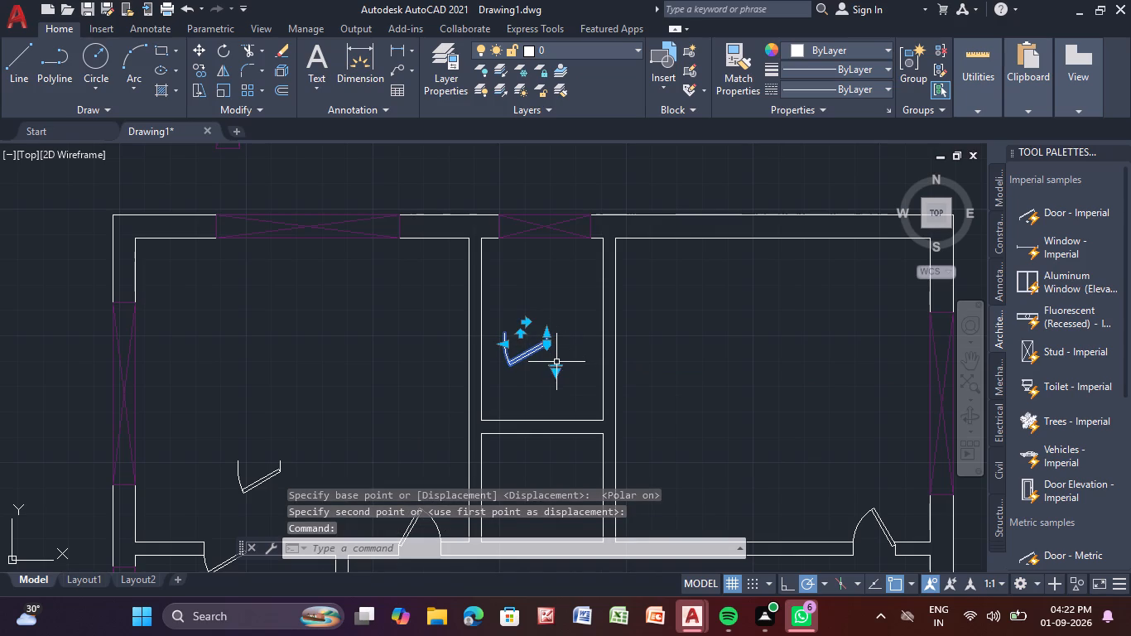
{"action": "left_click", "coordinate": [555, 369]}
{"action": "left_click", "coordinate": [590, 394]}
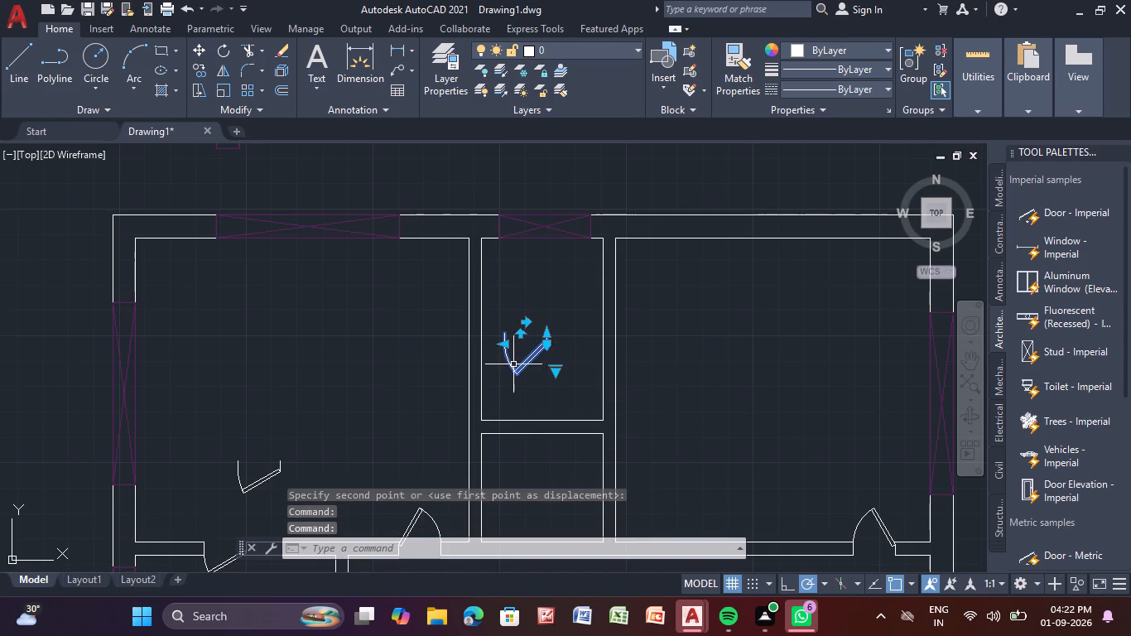
Move the copied door onto the partition between the northwest room and the small middle room.
{"action": "double_click", "coordinate": [206, 49]}
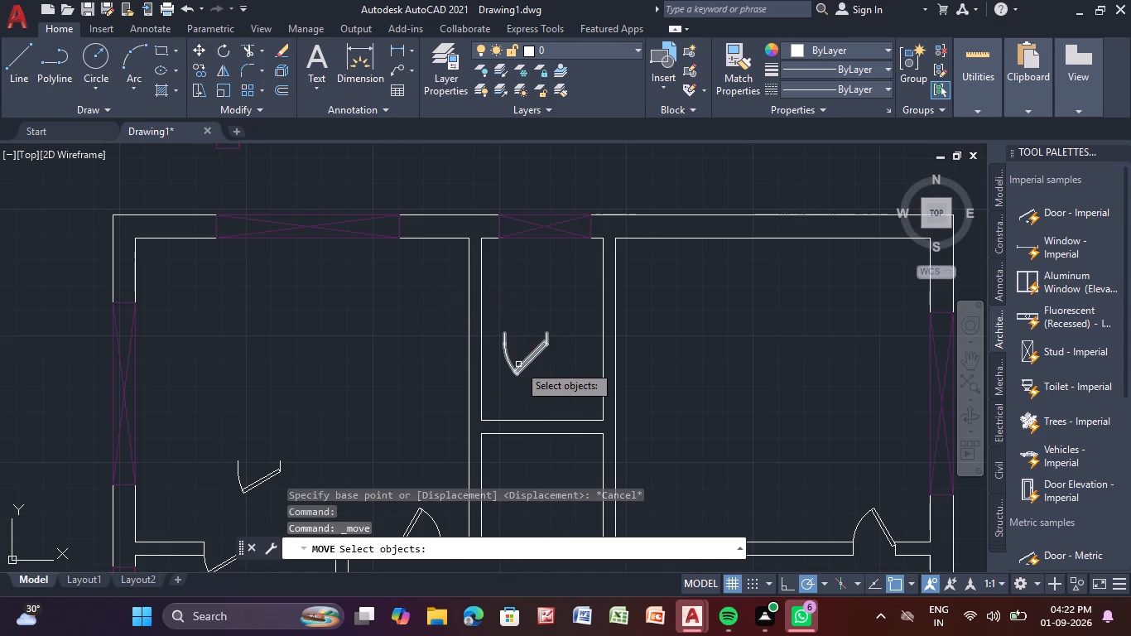
{"action": "left_click", "coordinate": [518, 364]}
{"action": "key", "text": "Return"}
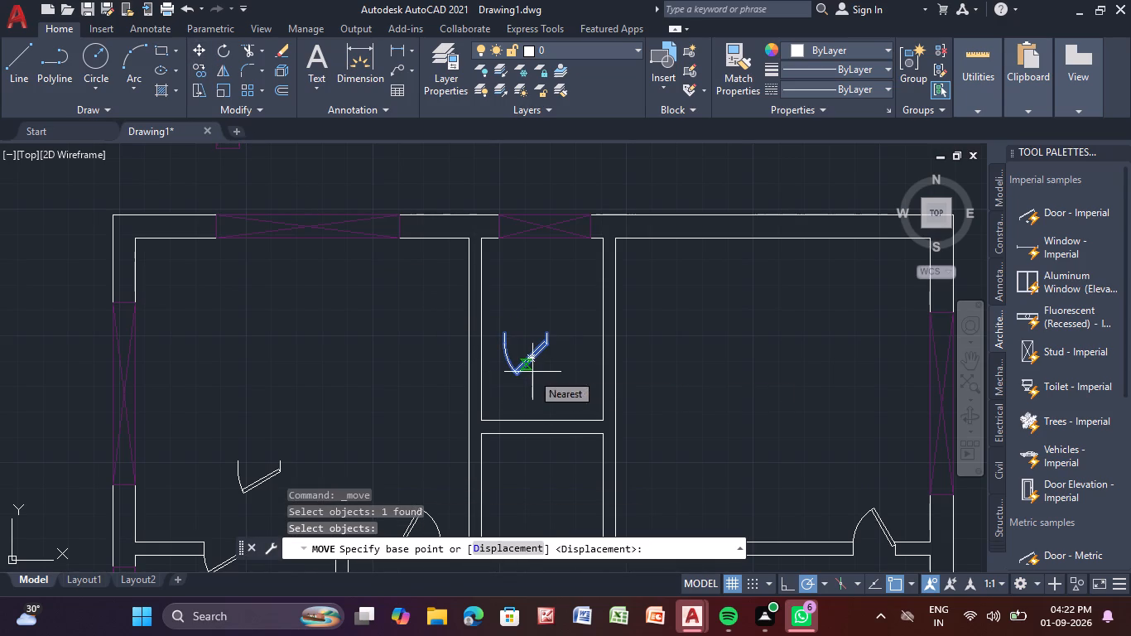
{"action": "left_click", "coordinate": [528, 357]}
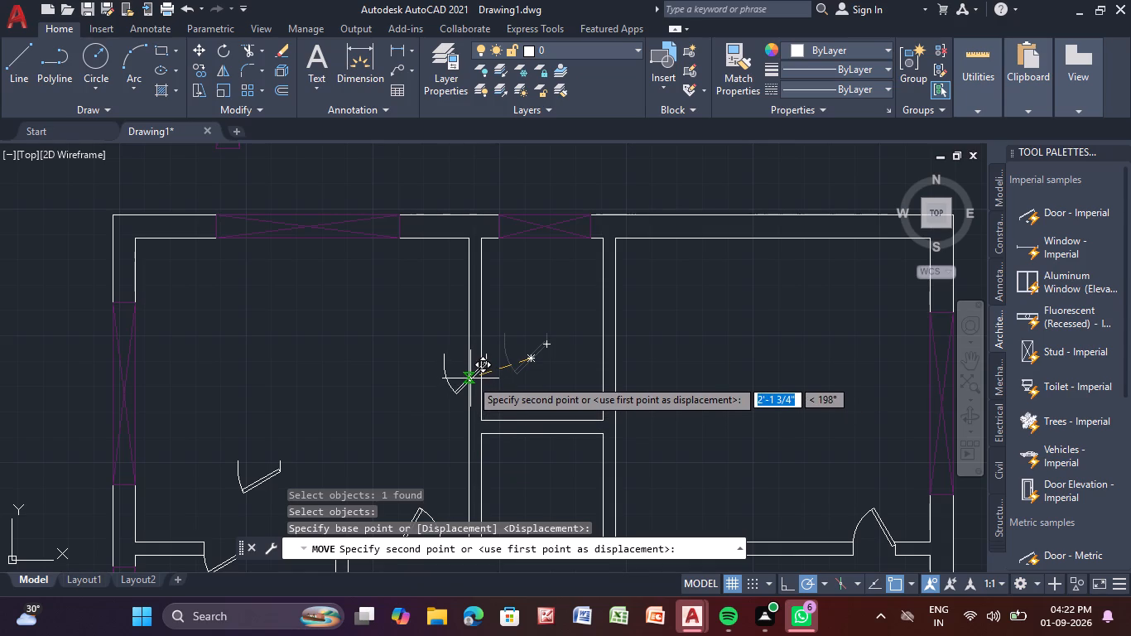
{"action": "scroll", "coordinate": [470, 380], "scroll_direction": "up", "scroll_amount": 3}
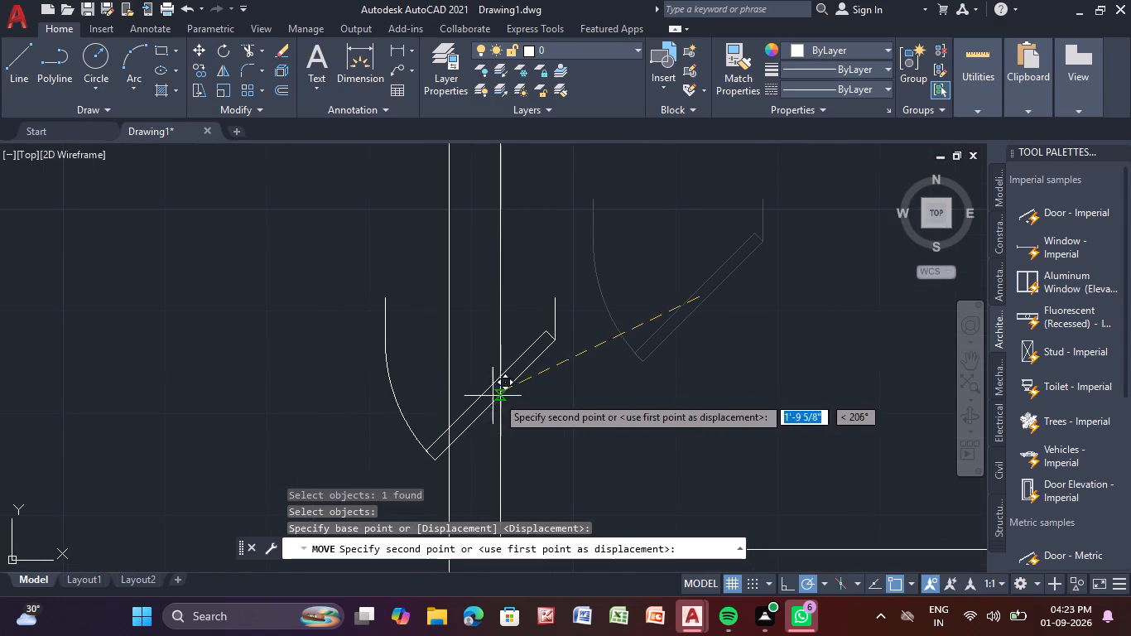
{"action": "left_click", "coordinate": [512, 401]}
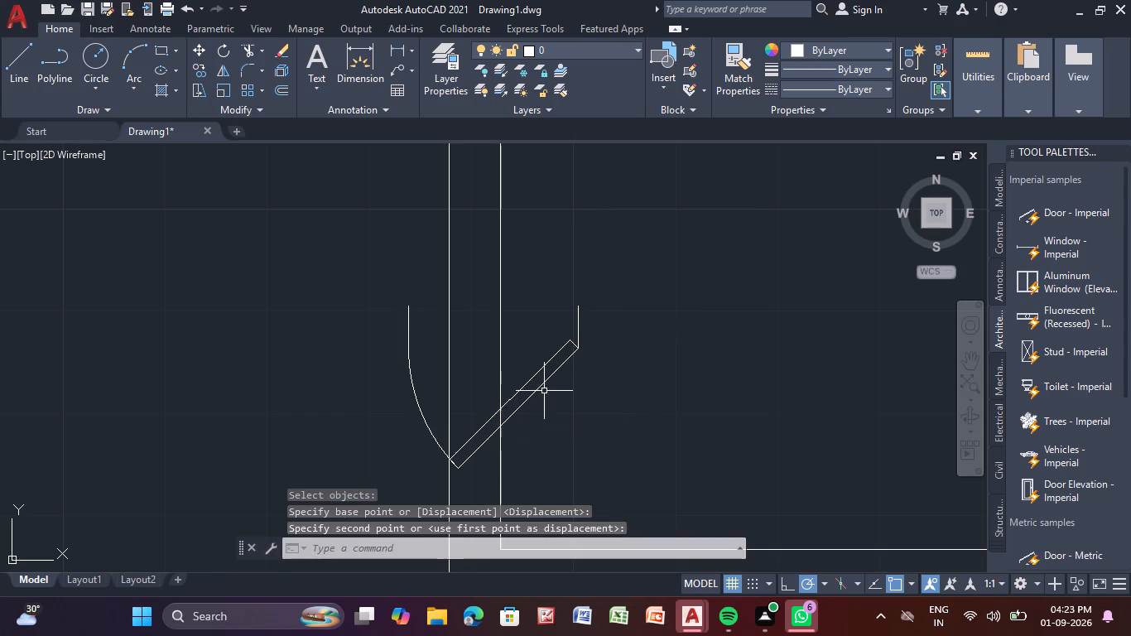
Set the opening angle of the door on the partition to Open 90º.
{"action": "left_click", "coordinate": [541, 364]}
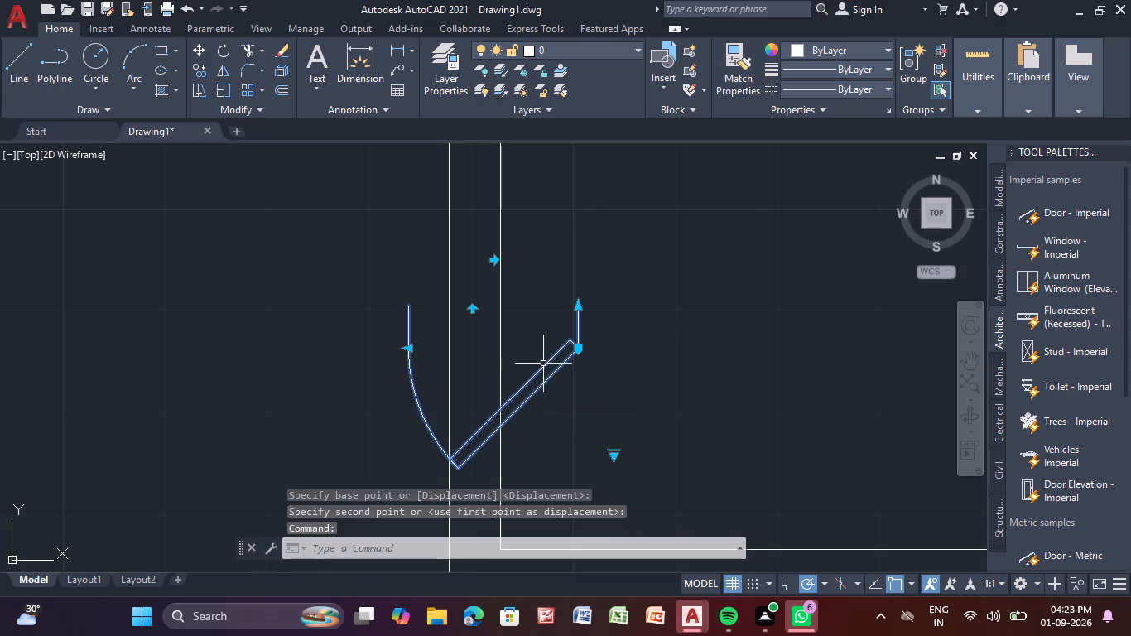
{"action": "left_click", "coordinate": [617, 452]}
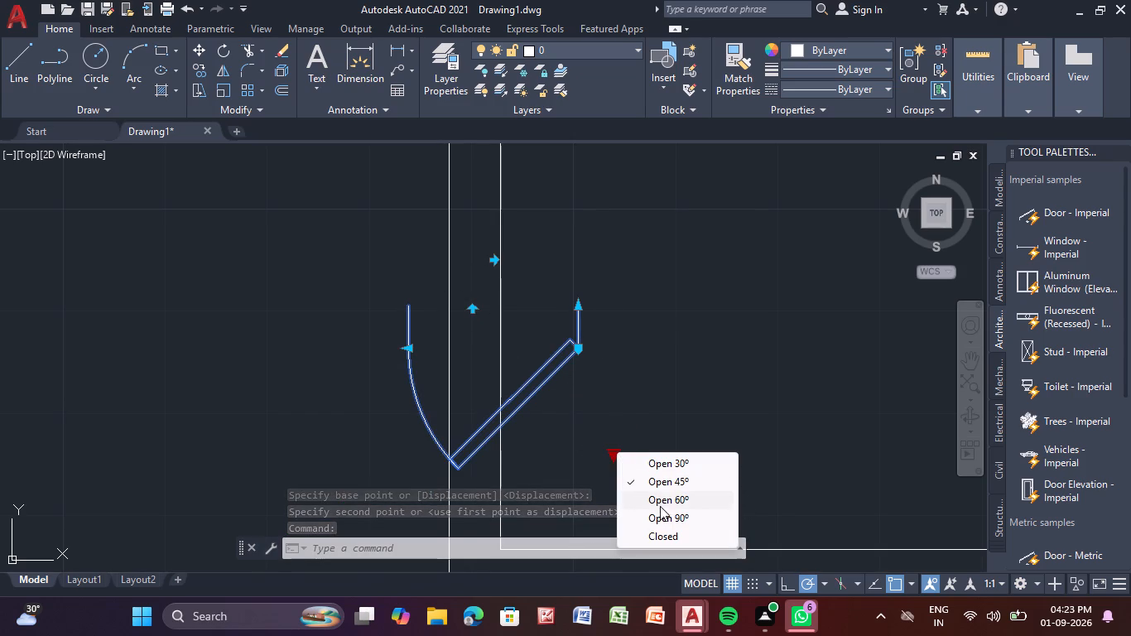
{"action": "left_click", "coordinate": [672, 517]}
{"action": "scroll", "coordinate": [589, 407], "scroll_direction": "down", "scroll_amount": 2}
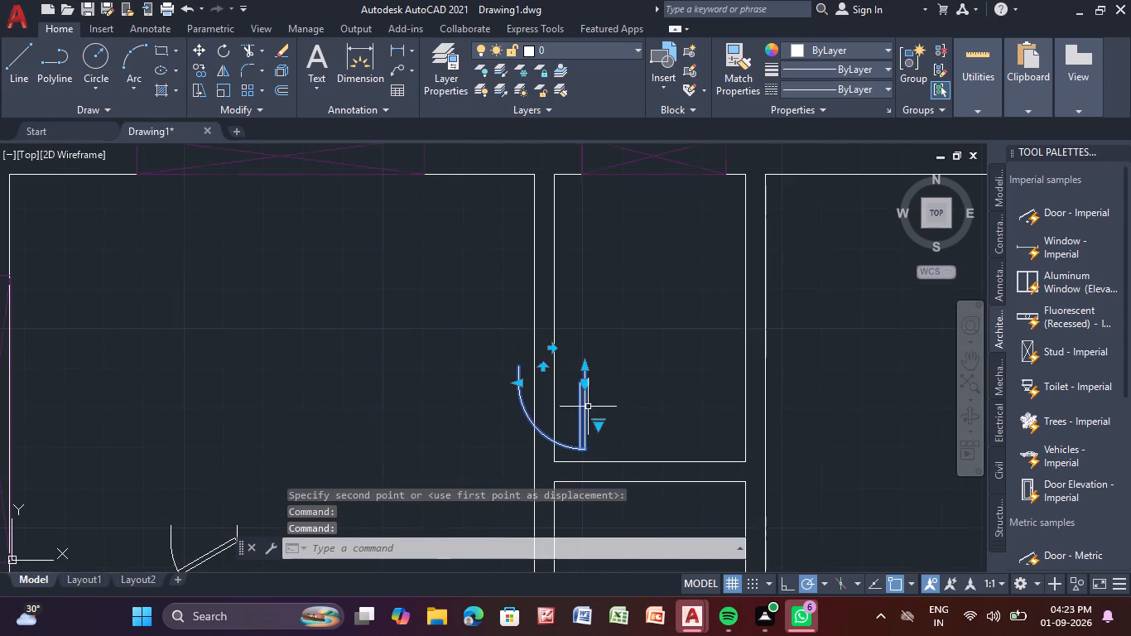
{"action": "middle_click_drag", "start_coordinate": [596, 404], "coordinate": [588, 381]}
{"action": "key", "text": "Escape"}
{"action": "key", "text": "Escape"}
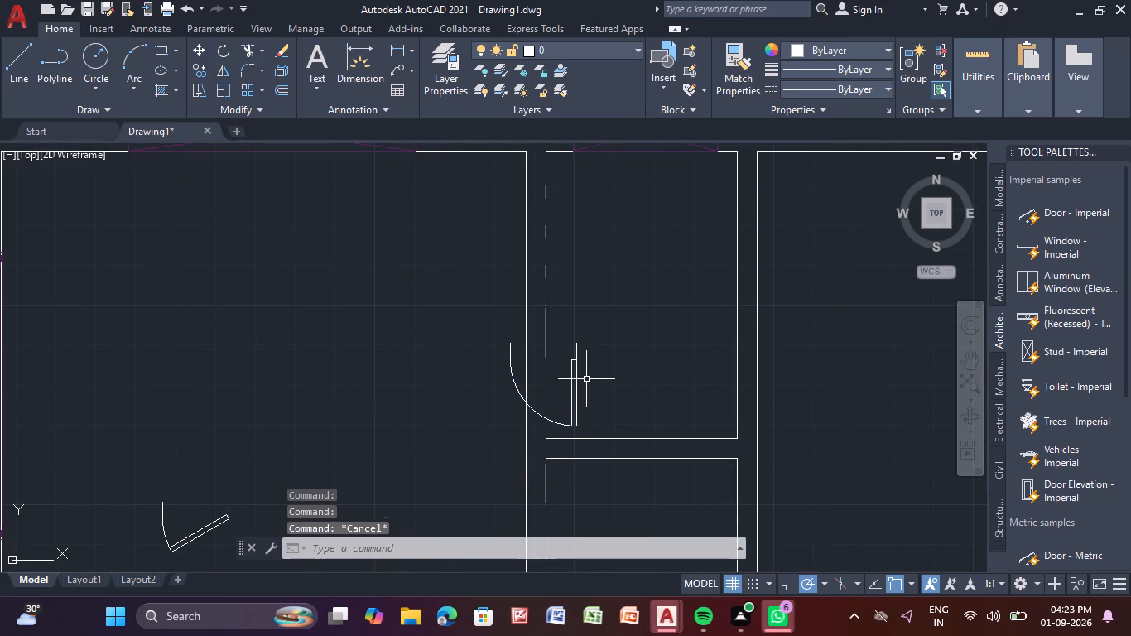
Rotate the door at the northwest room's partition a quarter turn clockwise about the free end of its leaf.
{"action": "left_click", "coordinate": [573, 397]}
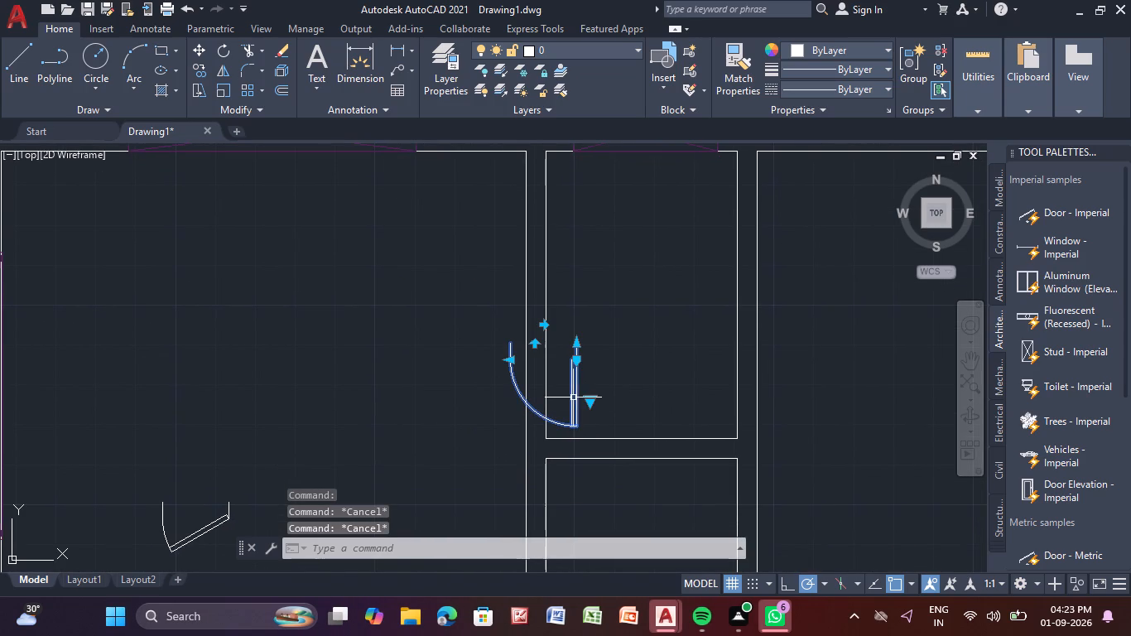
{"action": "double_click", "coordinate": [222, 50]}
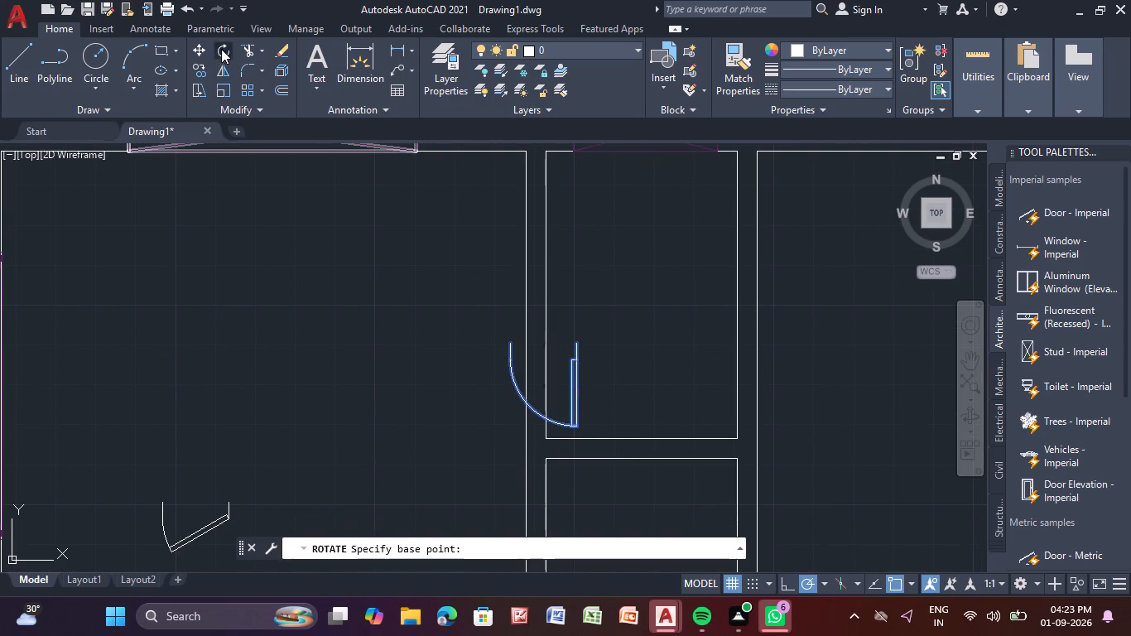
{"action": "left_click", "coordinate": [551, 421]}
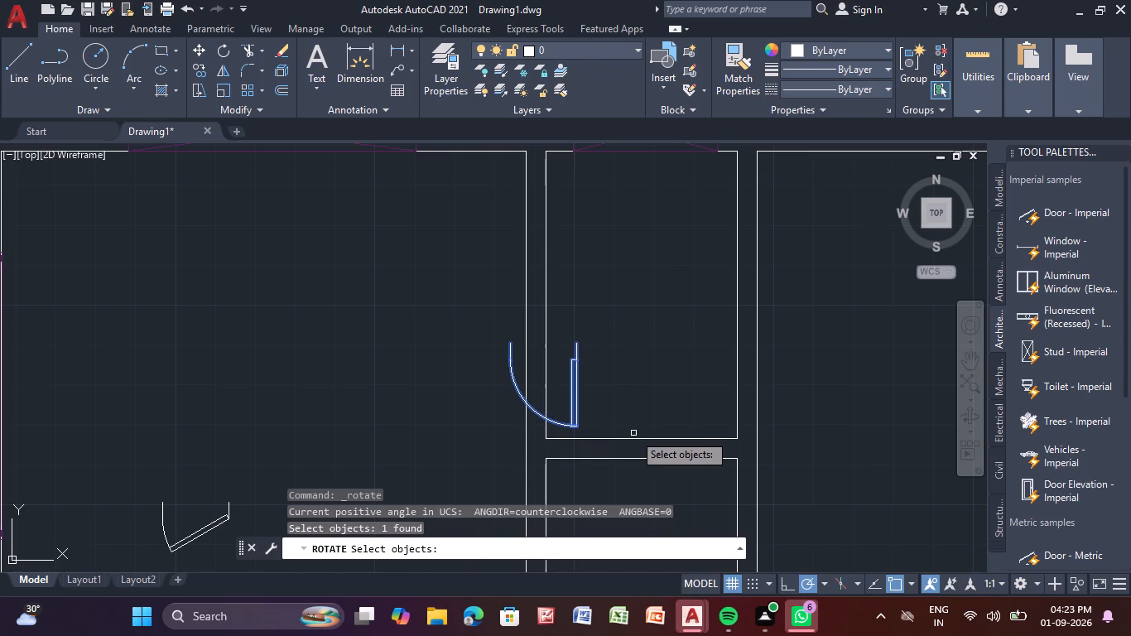
{"action": "key", "text": "Return"}
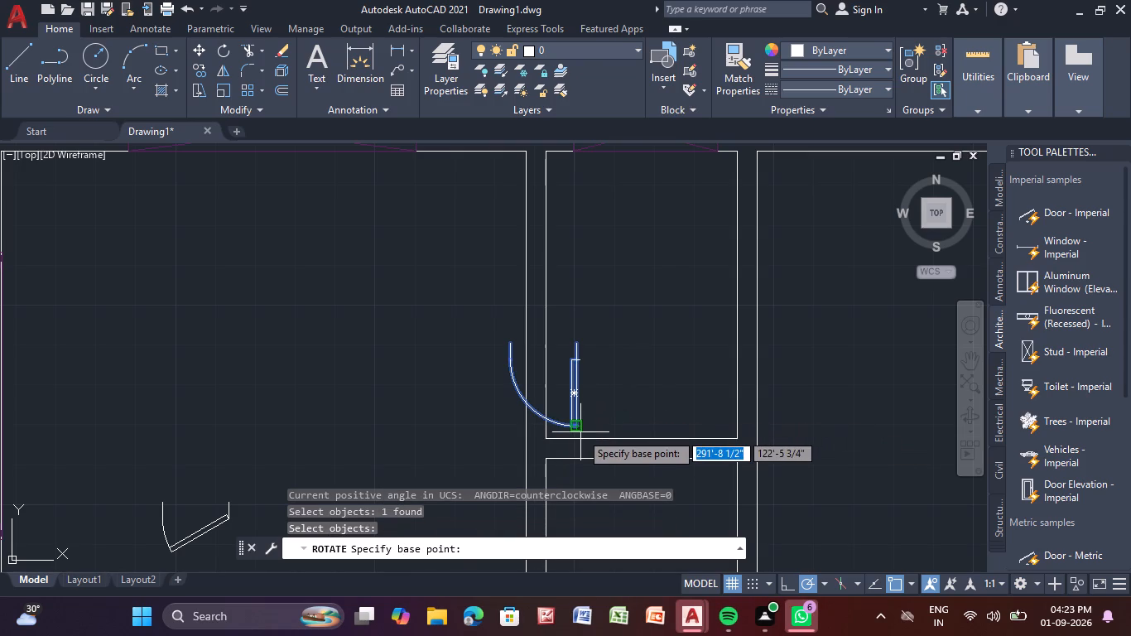
{"action": "left_click", "coordinate": [575, 428]}
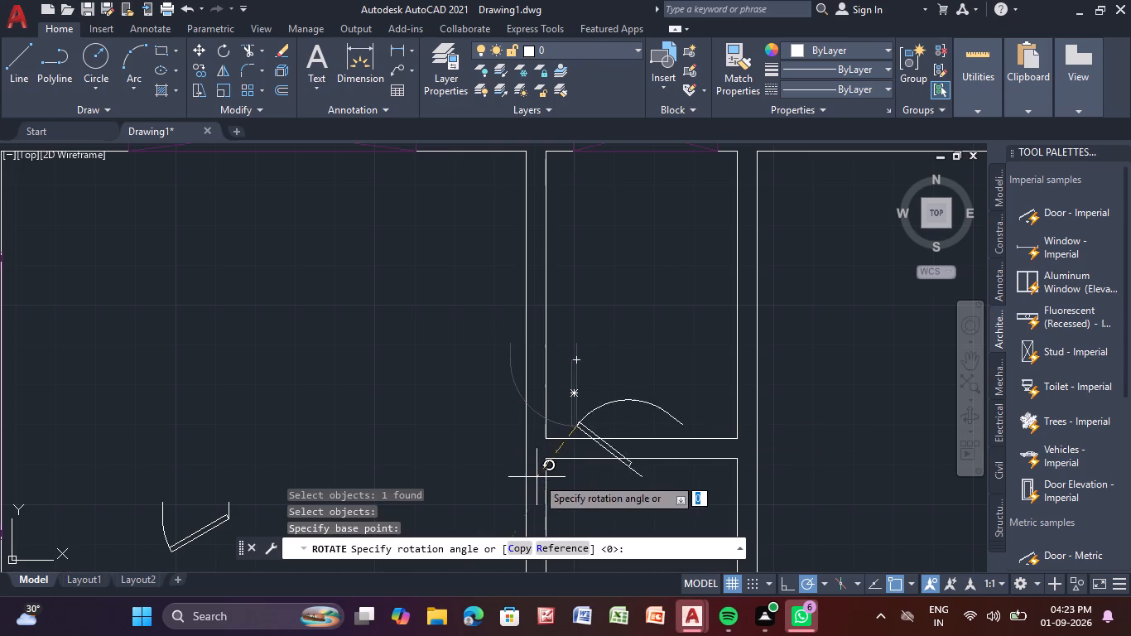
{"action": "left_click", "coordinate": [580, 489]}
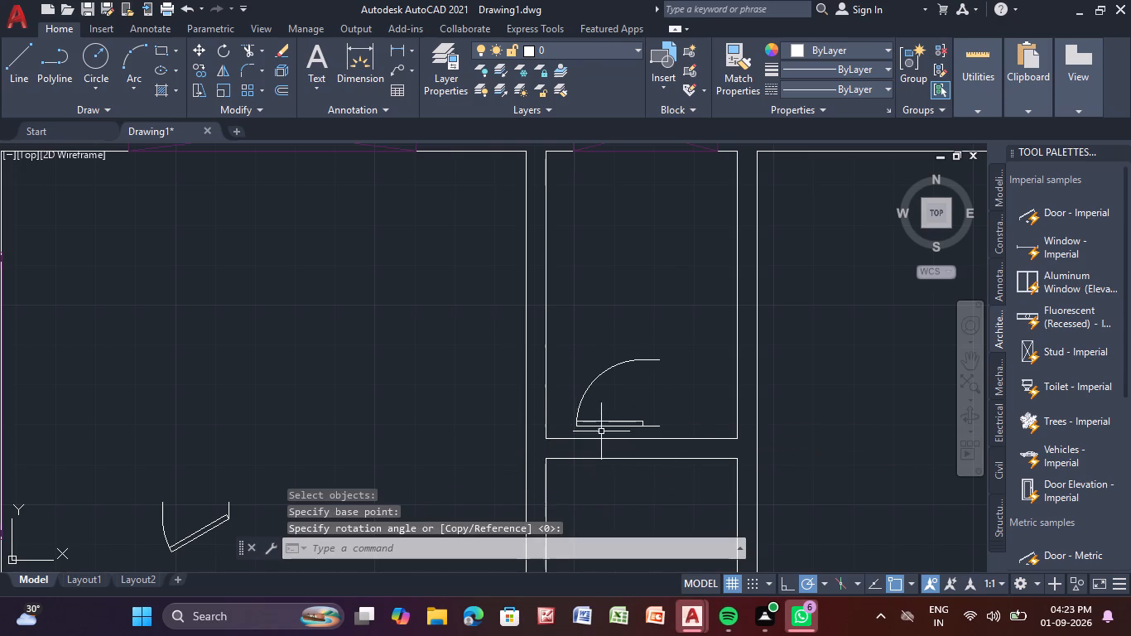
Set the rotated door's opening angle to Open 45º.
{"action": "left_click", "coordinate": [600, 422]}
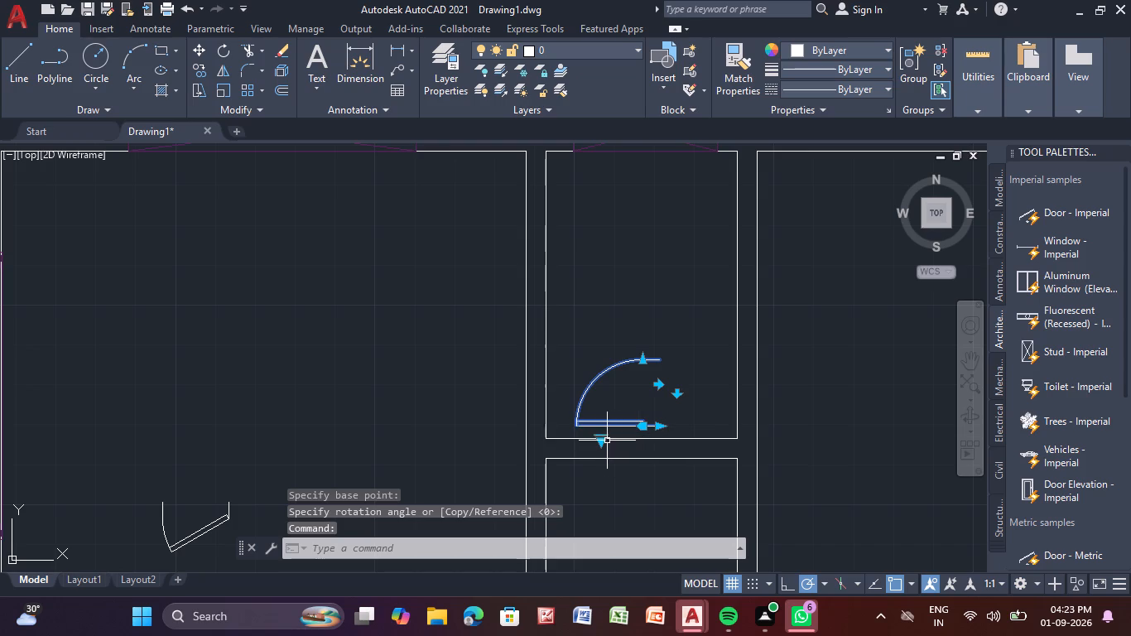
{"action": "left_click", "coordinate": [596, 441]}
{"action": "scroll", "coordinate": [605, 442], "scroll_direction": "up", "scroll_amount": 3}
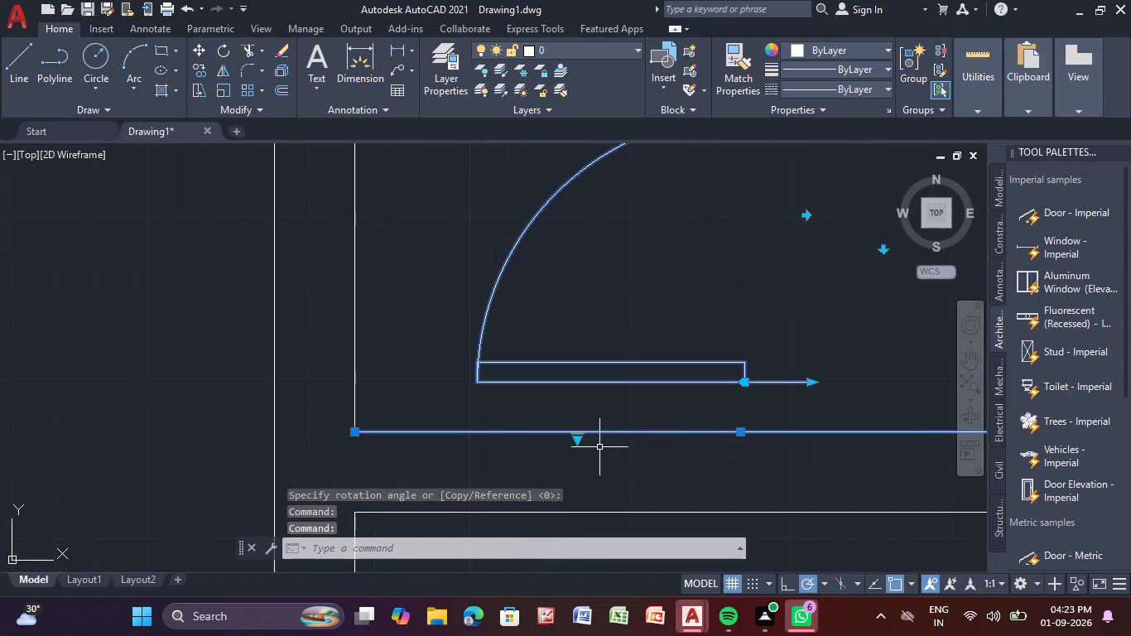
{"action": "left_click", "coordinate": [577, 438]}
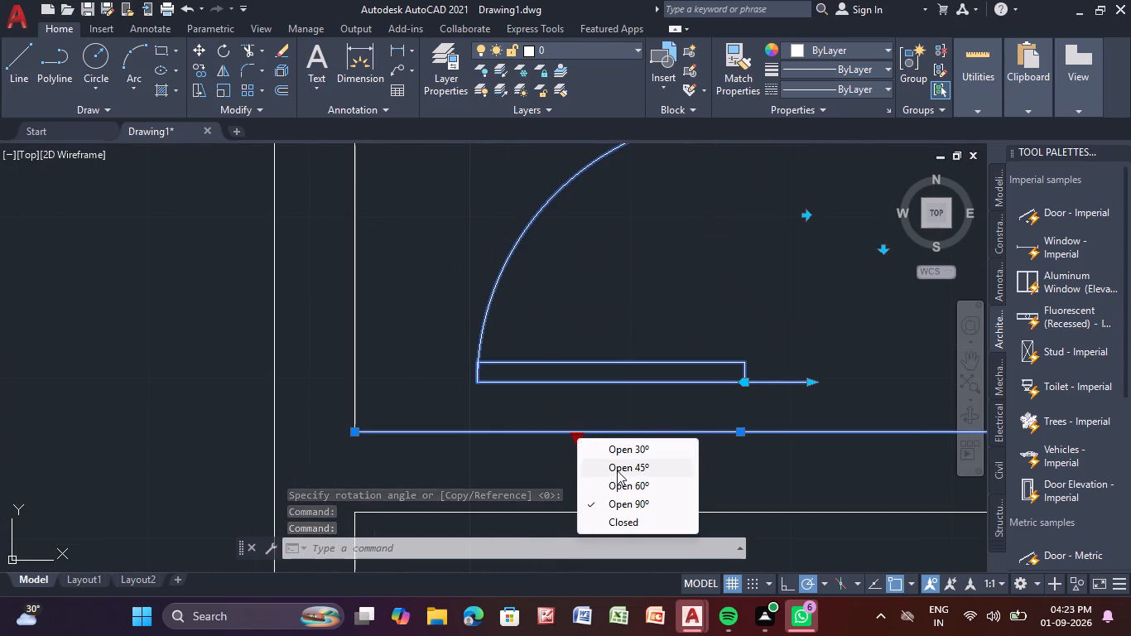
{"action": "left_click", "coordinate": [617, 470]}
{"action": "scroll", "coordinate": [621, 464], "scroll_direction": "down", "scroll_amount": 1}
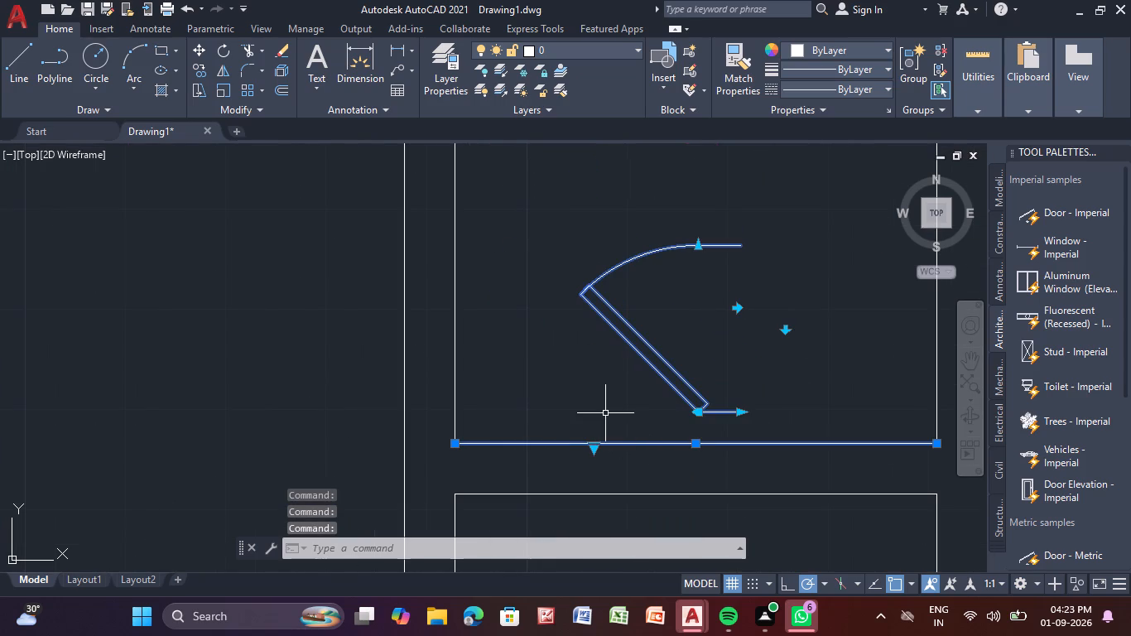
{"action": "key", "text": "Escape"}
{"action": "key", "text": "Escape"}
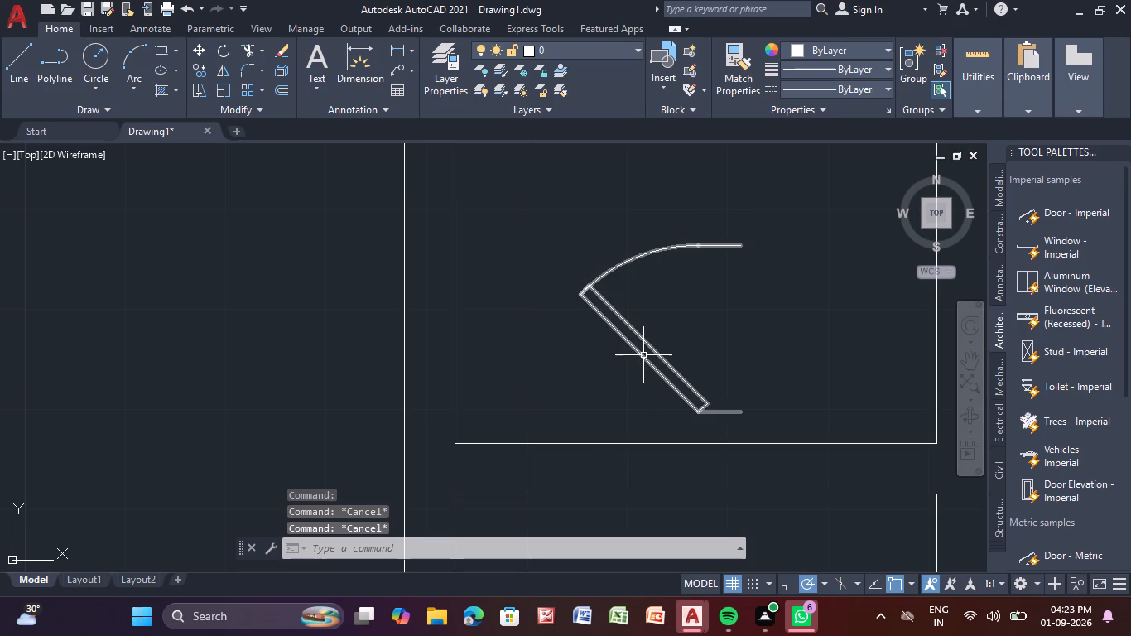
Move the door west onto the partition so its jambs span the wall and it swings into the northwest room.
{"action": "left_click", "coordinate": [644, 354]}
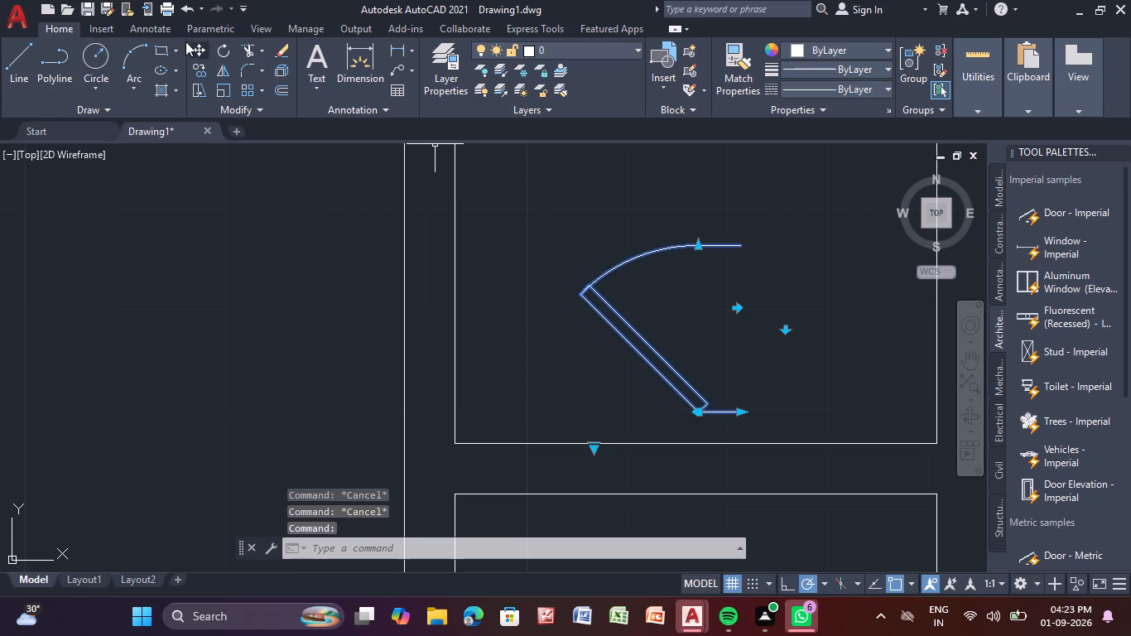
{"action": "left_click", "coordinate": [201, 47]}
{"action": "left_click", "coordinate": [584, 296]}
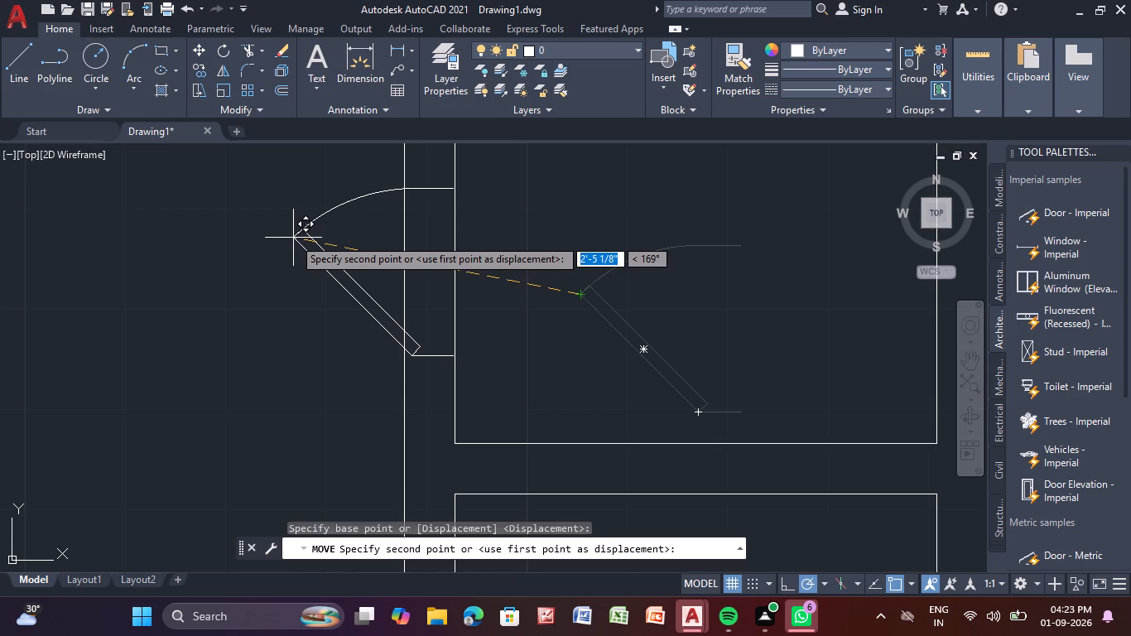
{"action": "scroll", "coordinate": [293, 238], "scroll_direction": "up", "scroll_amount": 2}
{"action": "middle_click_drag", "start_coordinate": [293, 238], "coordinate": [273, 214]}
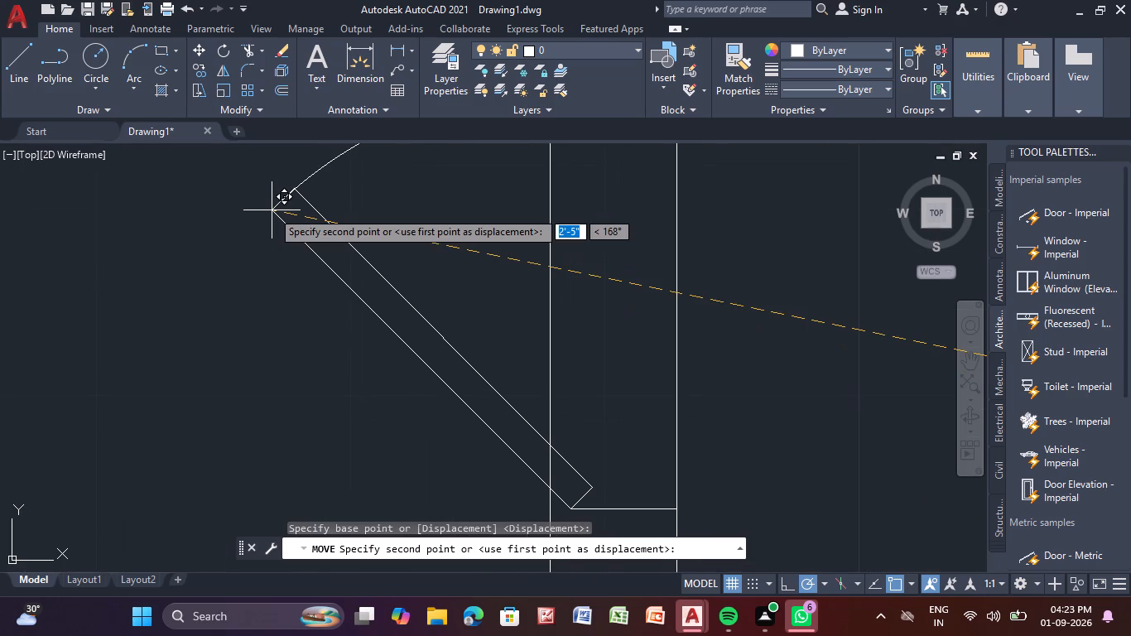
{"action": "left_click", "coordinate": [272, 210]}
{"action": "key", "text": "Escape"}
{"action": "key", "text": "Escape"}
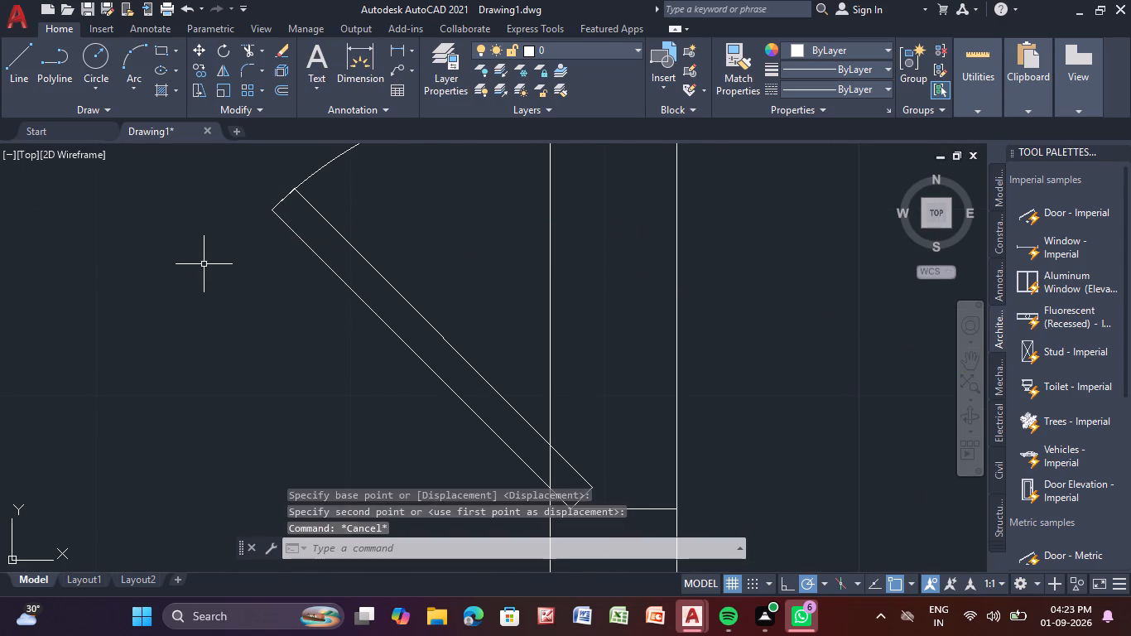
{"action": "key", "text": "Escape"}
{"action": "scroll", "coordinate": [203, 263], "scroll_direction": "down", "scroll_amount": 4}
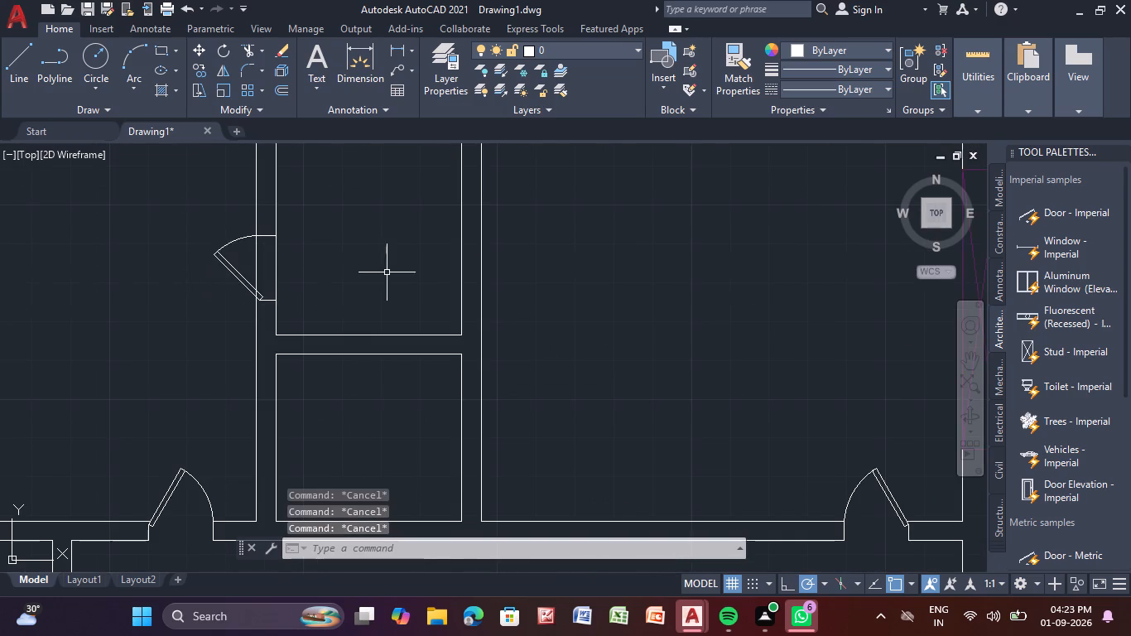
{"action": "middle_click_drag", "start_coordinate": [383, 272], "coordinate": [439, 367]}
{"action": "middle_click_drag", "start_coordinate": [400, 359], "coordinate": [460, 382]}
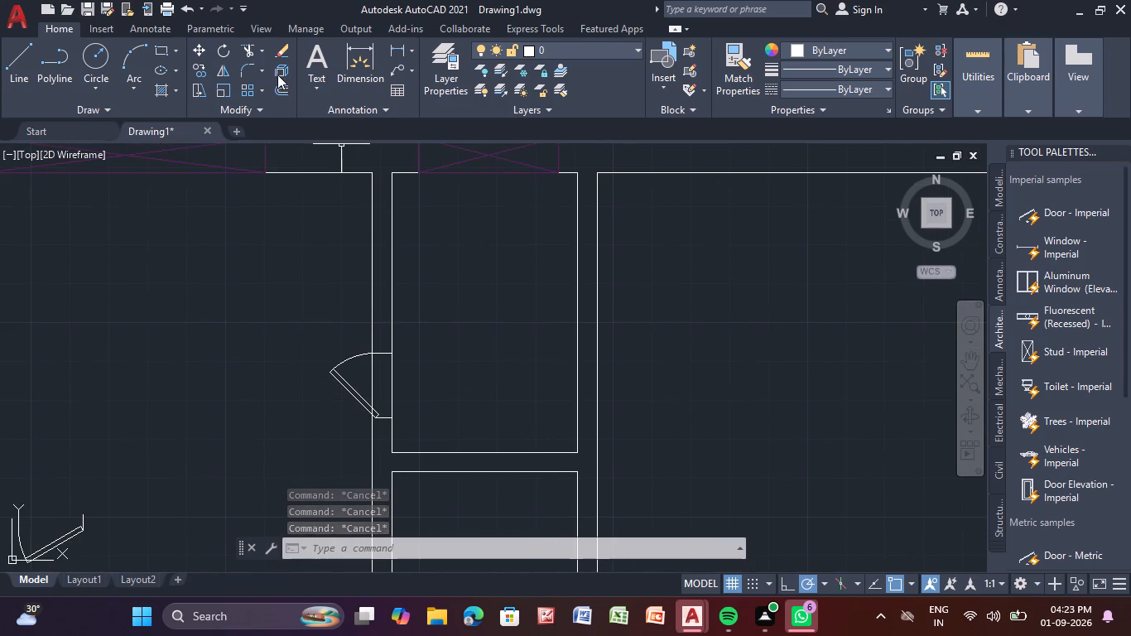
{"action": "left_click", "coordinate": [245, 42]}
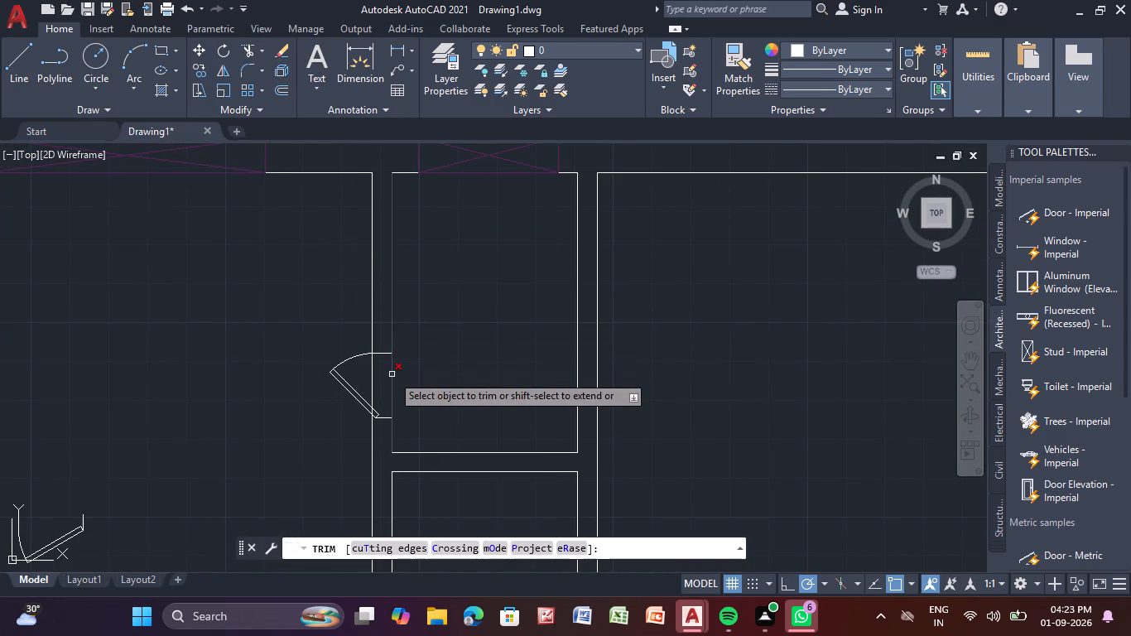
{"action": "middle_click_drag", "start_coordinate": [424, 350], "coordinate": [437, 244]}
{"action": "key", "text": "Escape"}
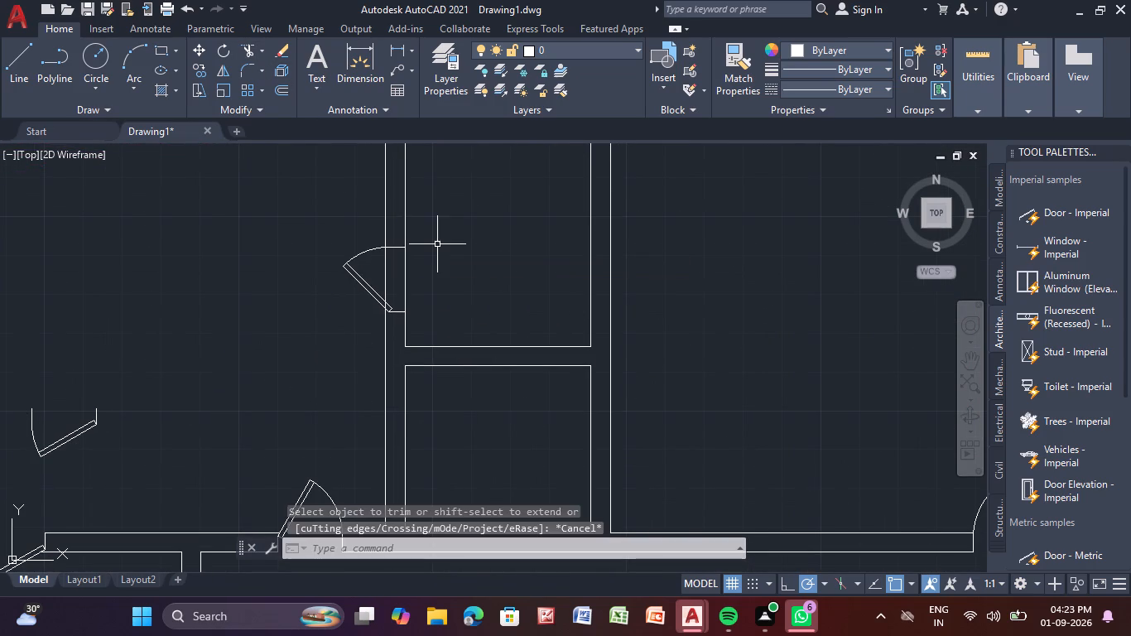
Draw connected guide lines around the door opening, crossing both faces of the partition at the jambs.
{"action": "key", "text": "semicolon"}
{"action": "key", "text": "BackSpace"}
{"action": "key", "text": "BackSpace"}
{"action": "key", "text": "l"}
{"action": "key", "text": "Return"}
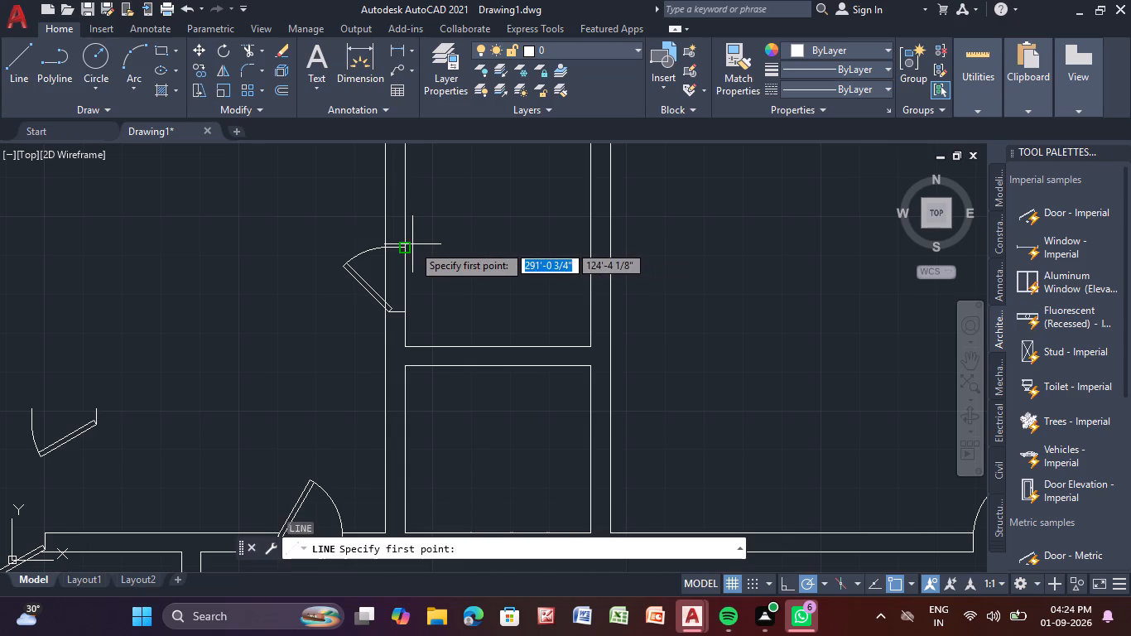
{"action": "left_click", "coordinate": [409, 247]}
{"action": "left_click", "coordinate": [420, 248]}
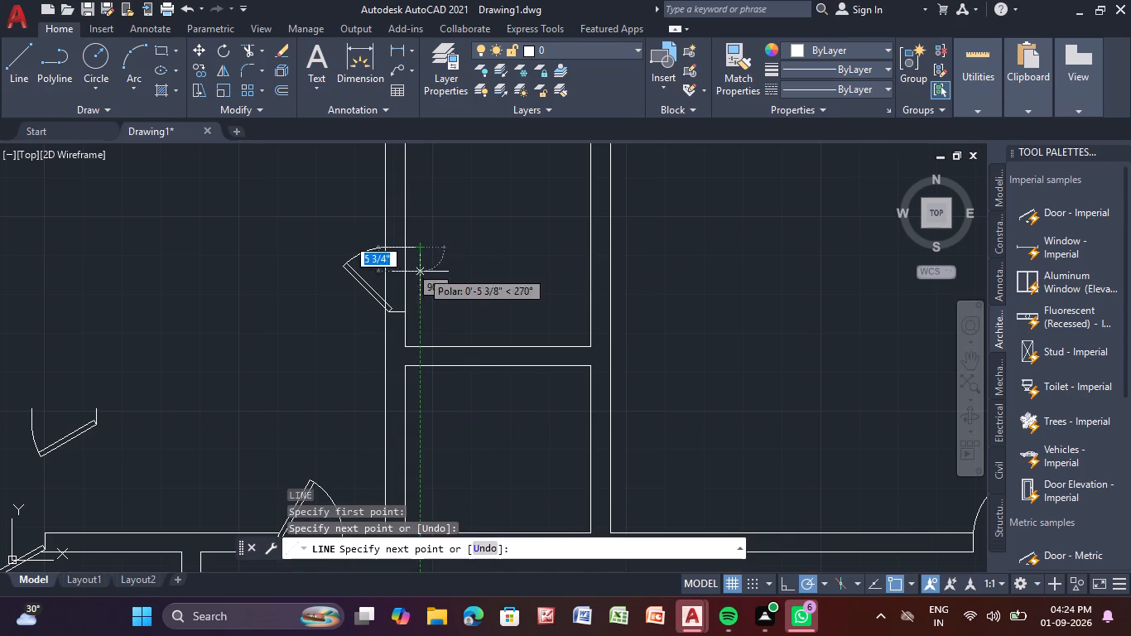
{"action": "left_click", "coordinate": [415, 312]}
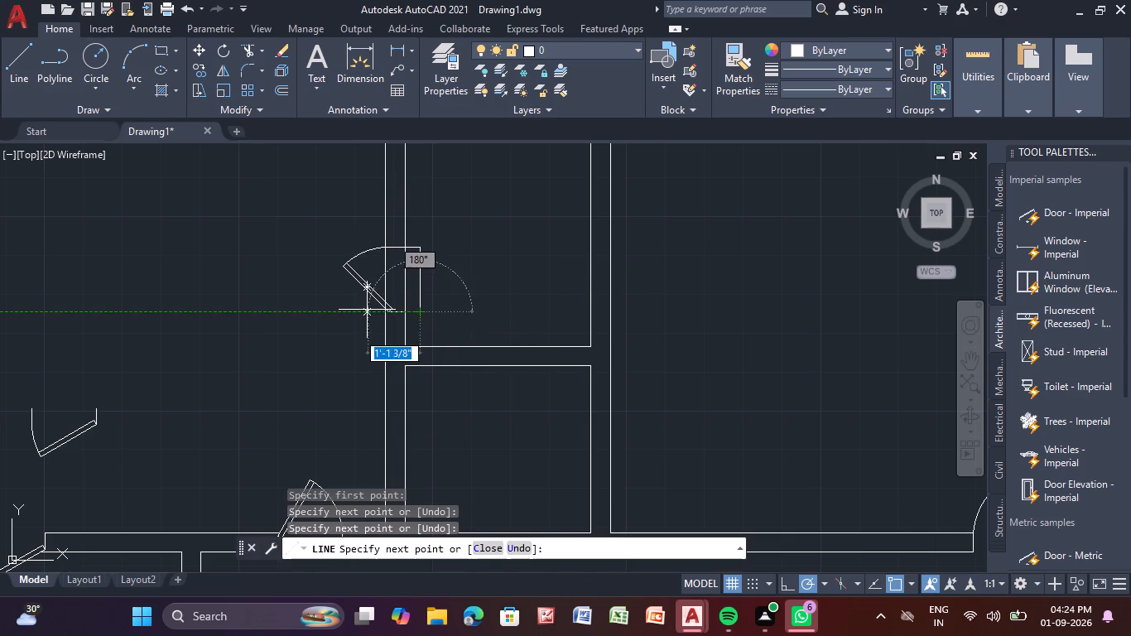
{"action": "left_click", "coordinate": [364, 310]}
{"action": "left_click", "coordinate": [367, 233]}
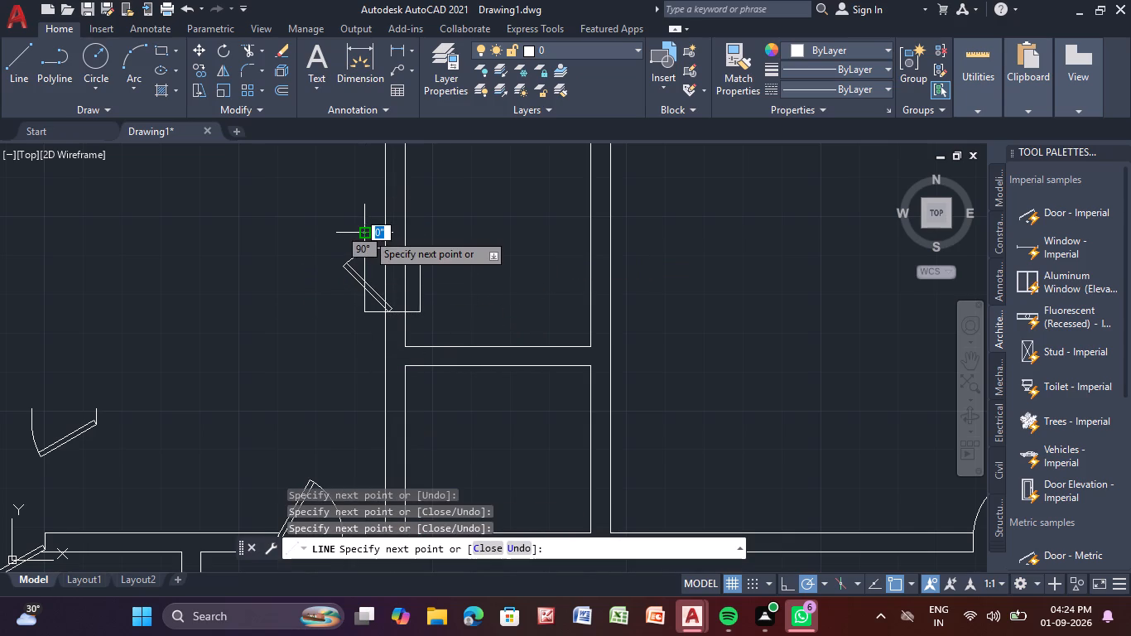
{"action": "left_click", "coordinate": [384, 234]}
{"action": "key", "text": "Escape"}
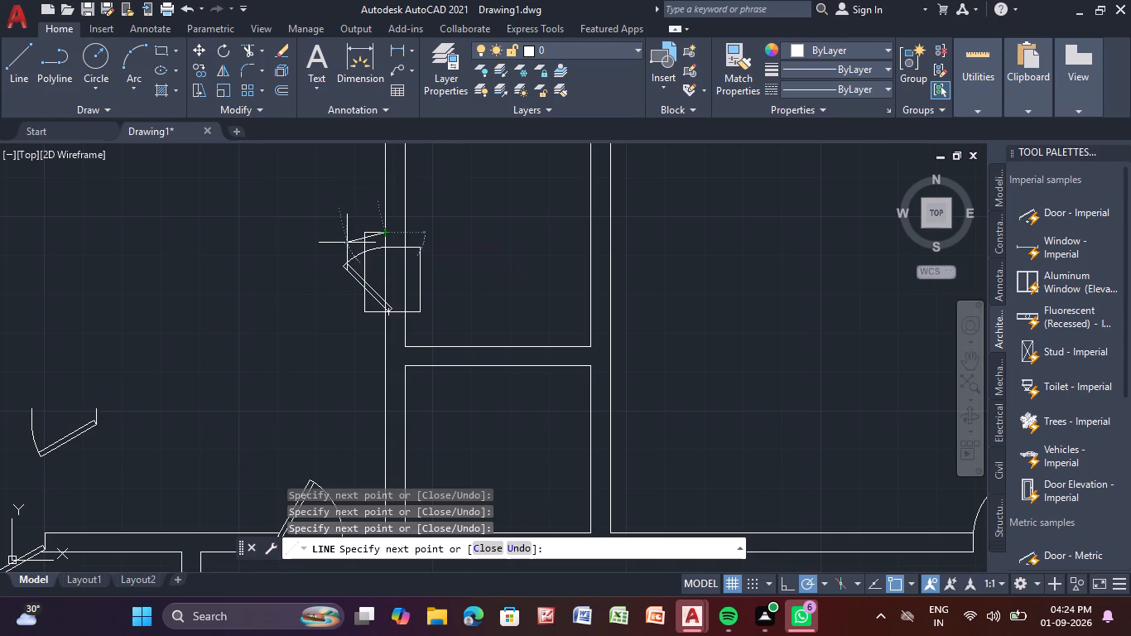
{"action": "key", "text": "Escape"}
Trim both partition faces across the door opening and remove the guide lines projecting into the small middle room.
{"action": "type", "text": "tr"}
{"action": "key", "text": "Return"}
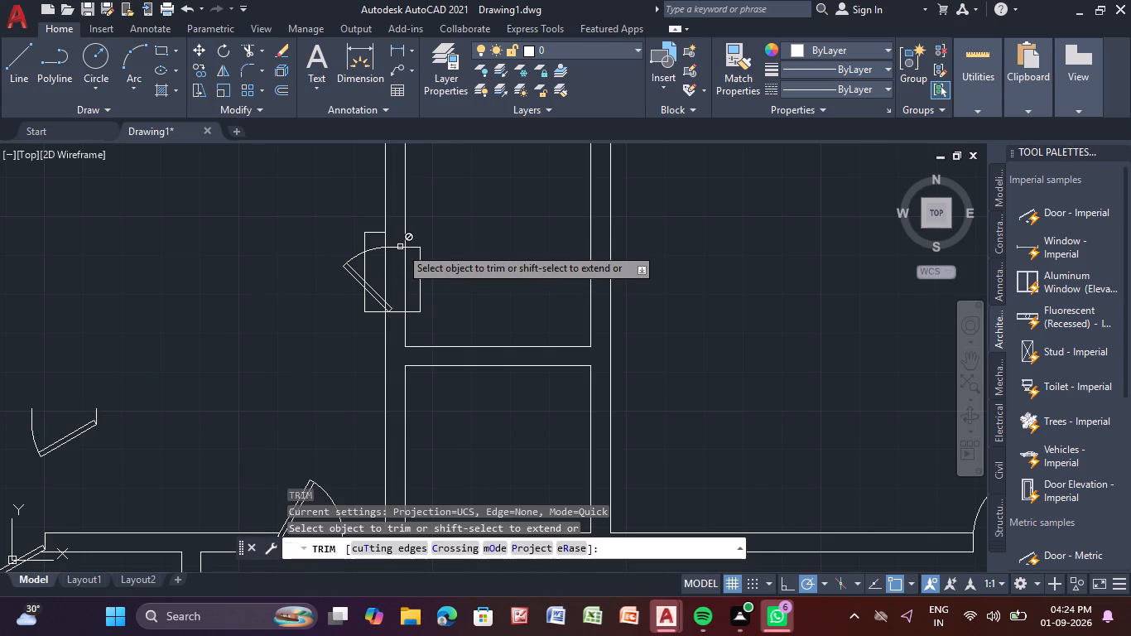
{"action": "scroll", "coordinate": [400, 247], "scroll_direction": "up", "scroll_amount": 2}
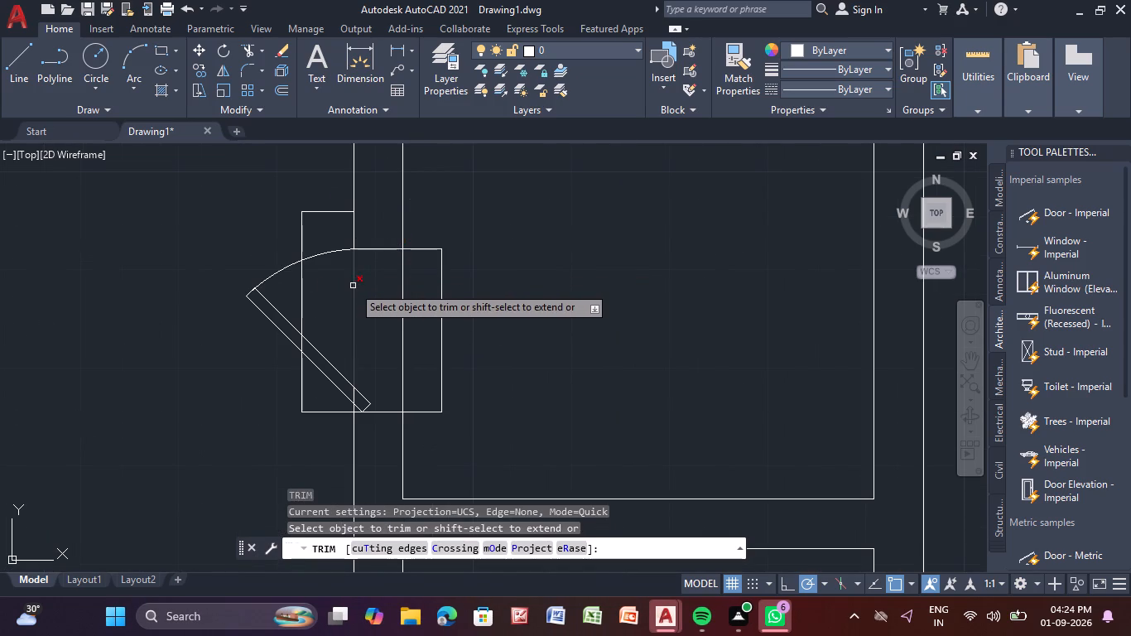
{"action": "left_click", "coordinate": [353, 286]}
{"action": "left_click", "coordinate": [402, 308]}
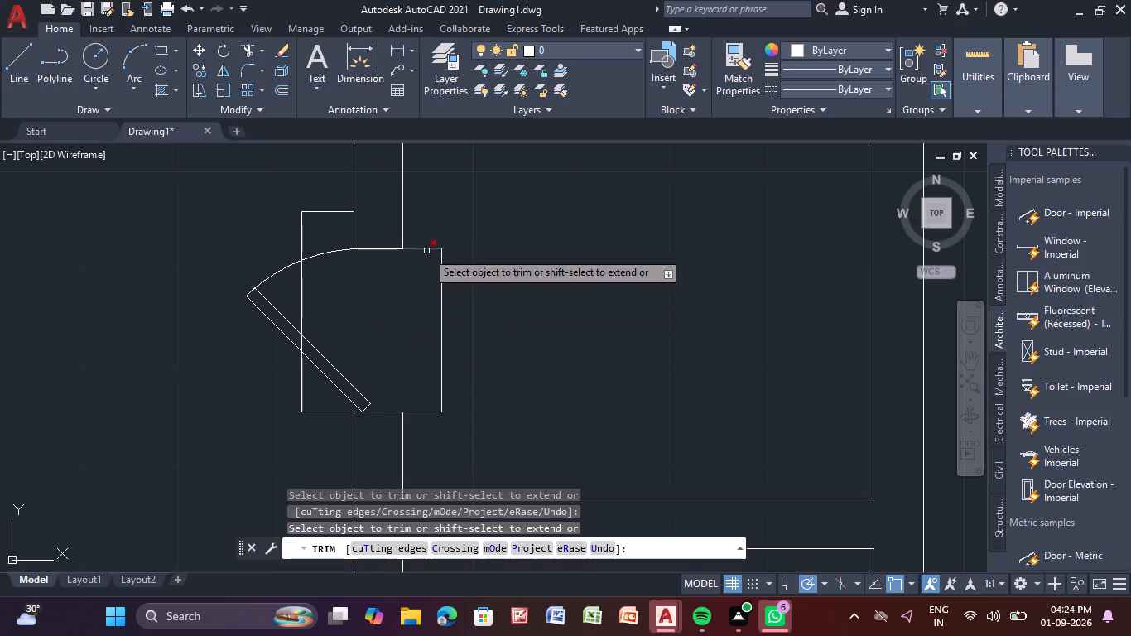
{"action": "left_click", "coordinate": [426, 251]}
{"action": "left_click", "coordinate": [439, 276]}
{"action": "left_click", "coordinate": [460, 303]}
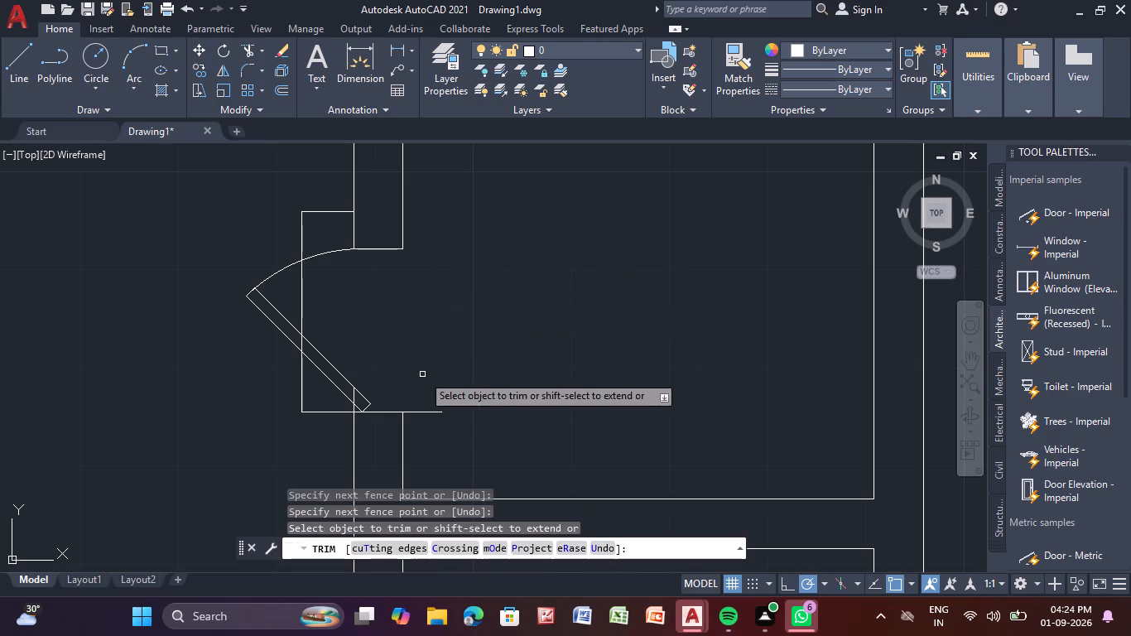
{"action": "left_click", "coordinate": [422, 414]}
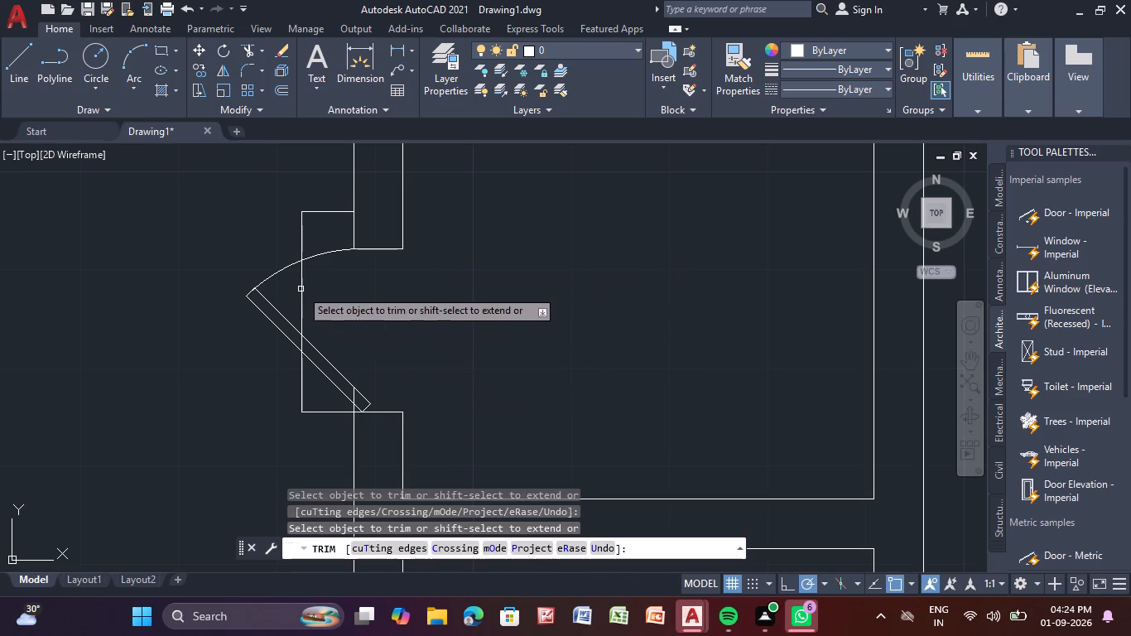
Trim away the guide line crossing the door swing and leaf, and its return along the south jamb, outside the partition's west face.
{"action": "left_click_drag", "start_coordinate": [291, 284], "coordinate": [334, 291]}
{"action": "scroll", "coordinate": [309, 348], "scroll_direction": "up", "scroll_amount": 4}
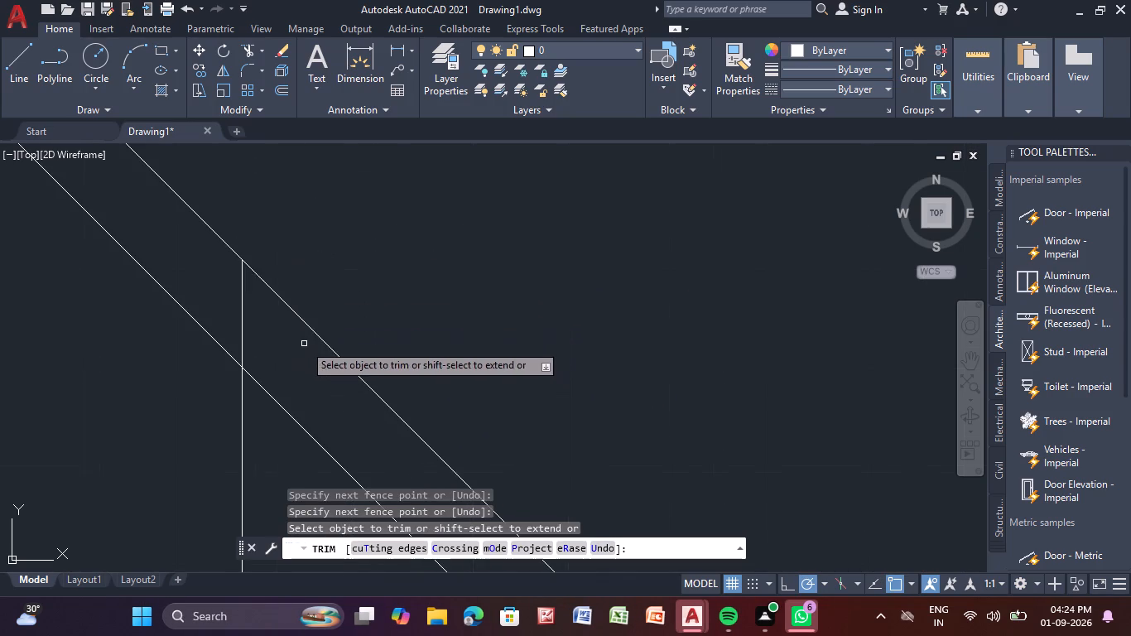
{"action": "left_click_drag", "start_coordinate": [238, 311], "coordinate": [259, 326]}
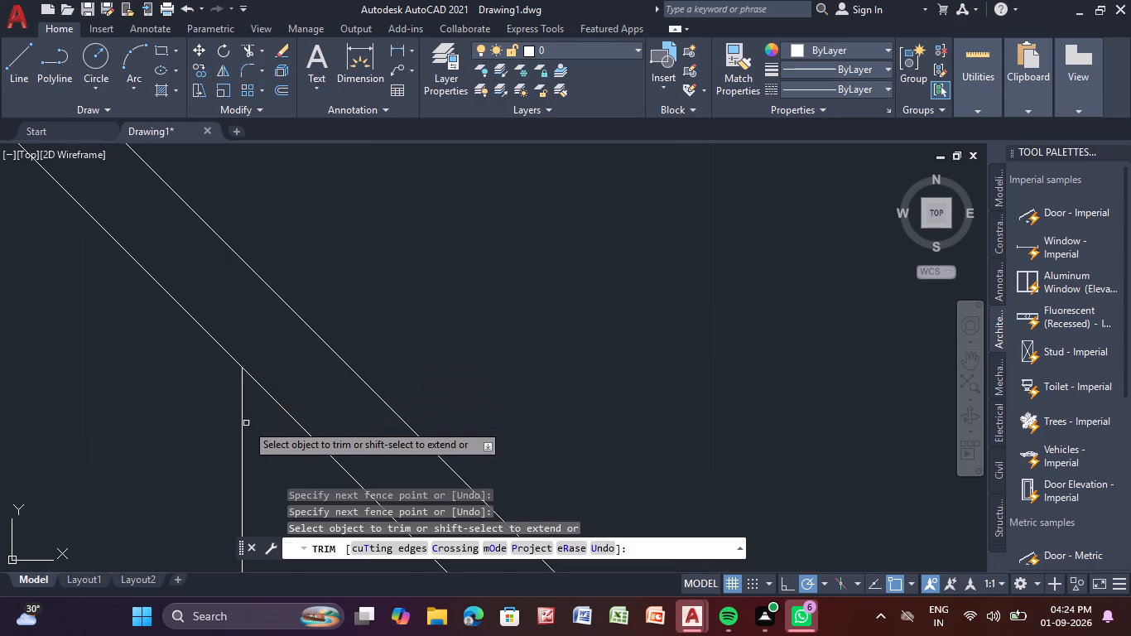
{"action": "scroll", "coordinate": [245, 423], "scroll_direction": "down", "scroll_amount": 4}
{"action": "middle_click_drag", "start_coordinate": [234, 426], "coordinate": [253, 359]}
{"action": "scroll", "coordinate": [270, 392], "scroll_direction": "up", "scroll_amount": 2}
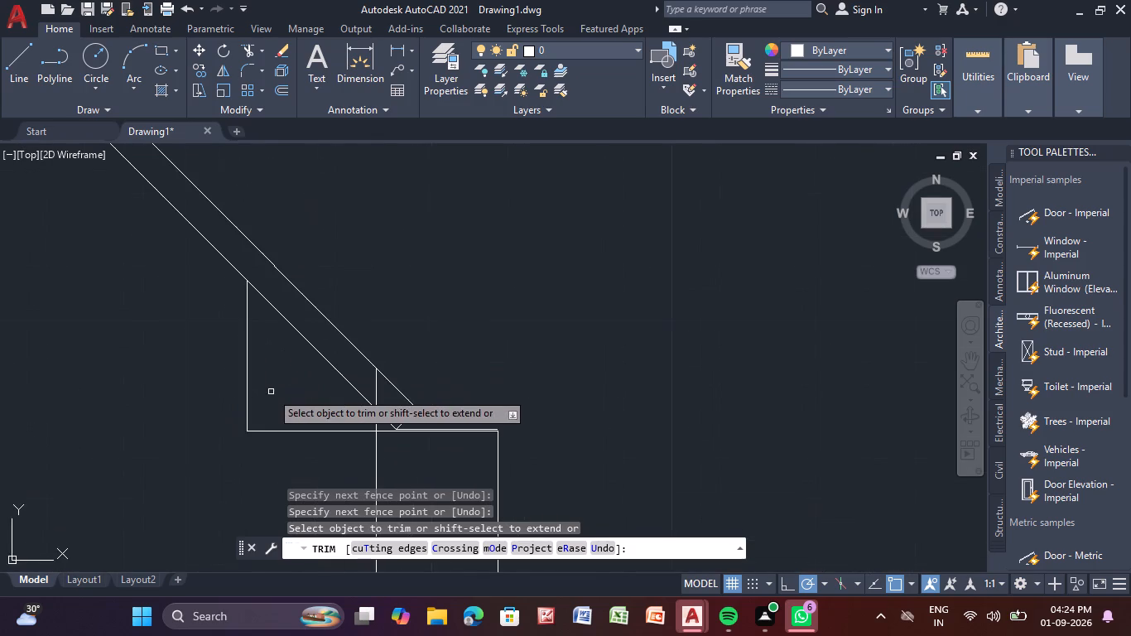
{"action": "left_click_drag", "start_coordinate": [228, 383], "coordinate": [310, 384]}
{"action": "left_click_drag", "start_coordinate": [296, 424], "coordinate": [297, 478]}
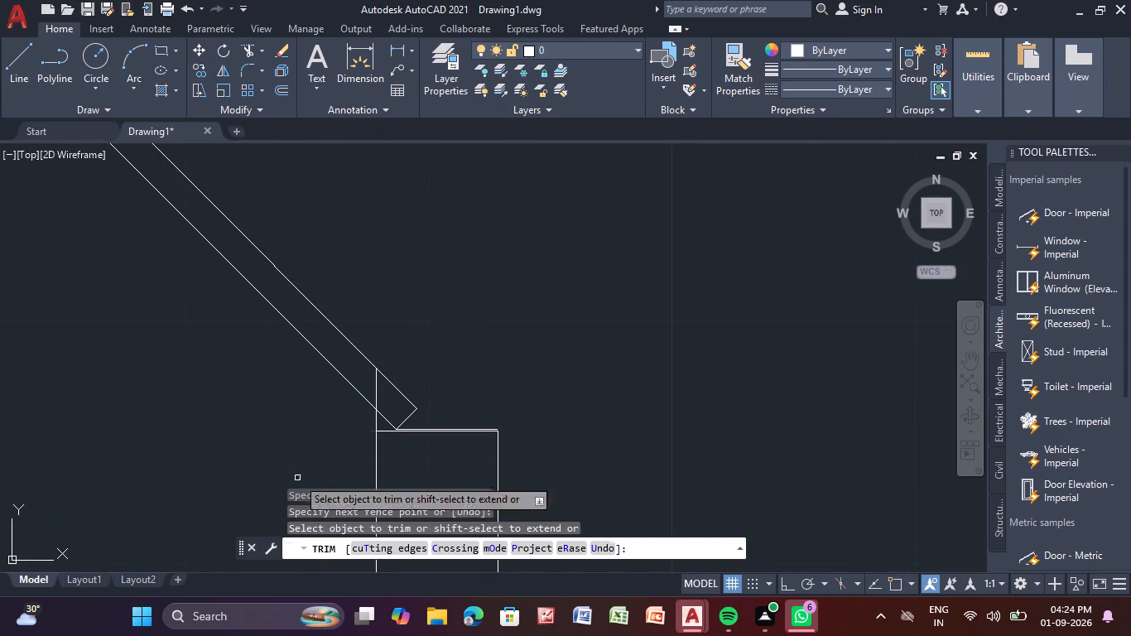
Trim the piece of the partition's west face that crosses the door leaf beside the south jamb.
{"action": "scroll", "coordinate": [389, 405], "scroll_direction": "up", "scroll_amount": 3}
{"action": "middle_click_drag", "start_coordinate": [566, 465], "coordinate": [544, 381]}
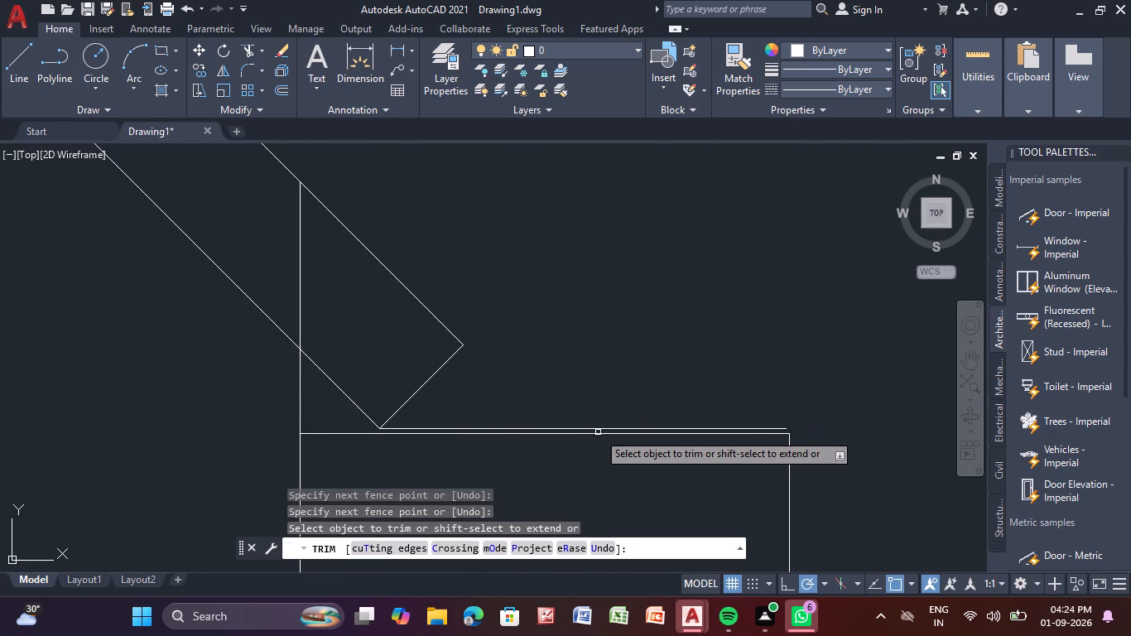
{"action": "scroll", "coordinate": [602, 431], "scroll_direction": "up", "scroll_amount": 3}
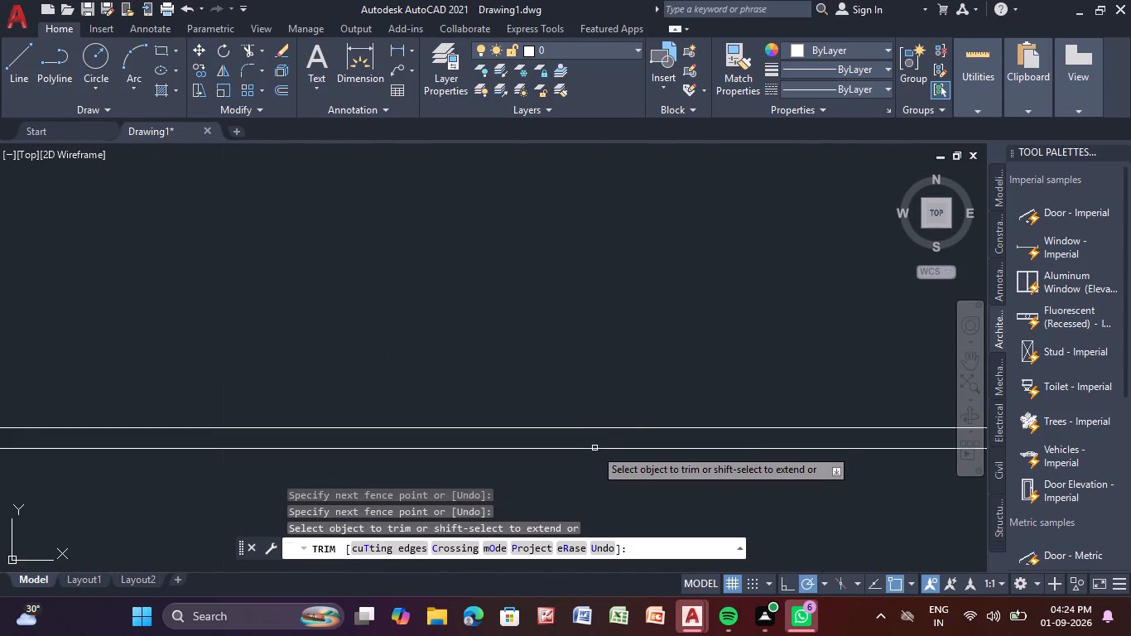
{"action": "scroll", "coordinate": [591, 462], "scroll_direction": "down", "scroll_amount": 3}
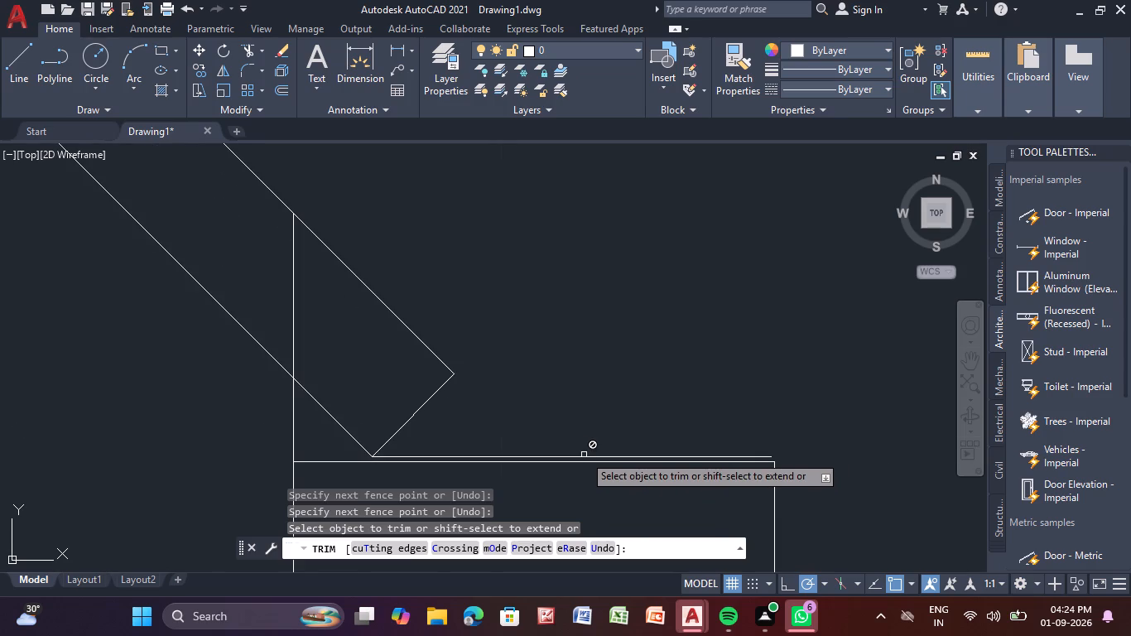
{"action": "left_click", "coordinate": [584, 455]}
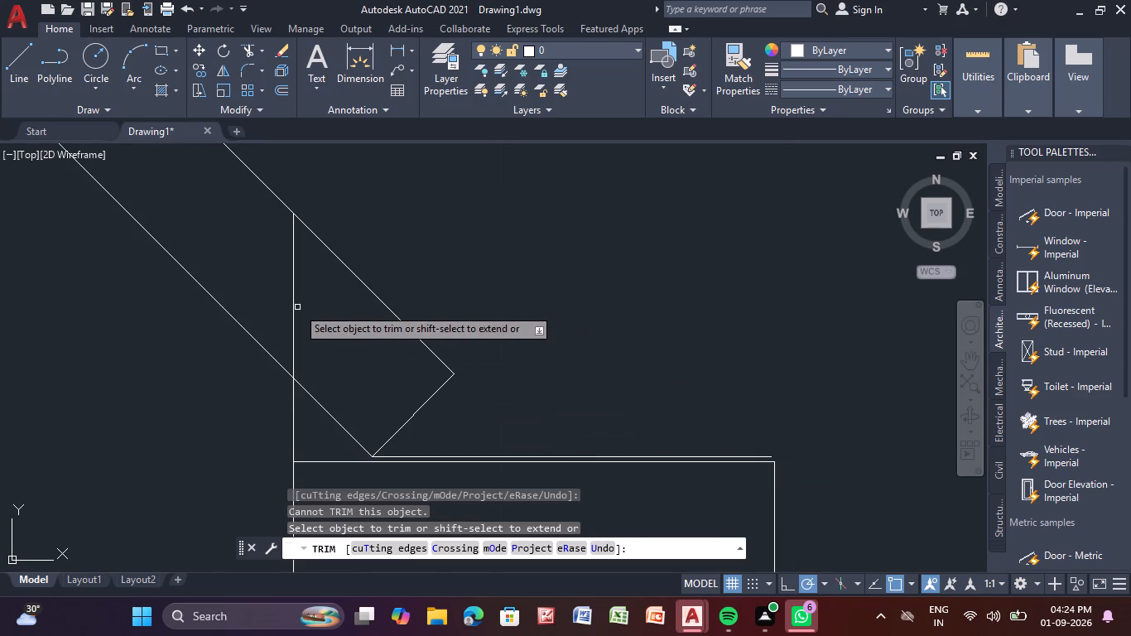
{"action": "left_click", "coordinate": [296, 309]}
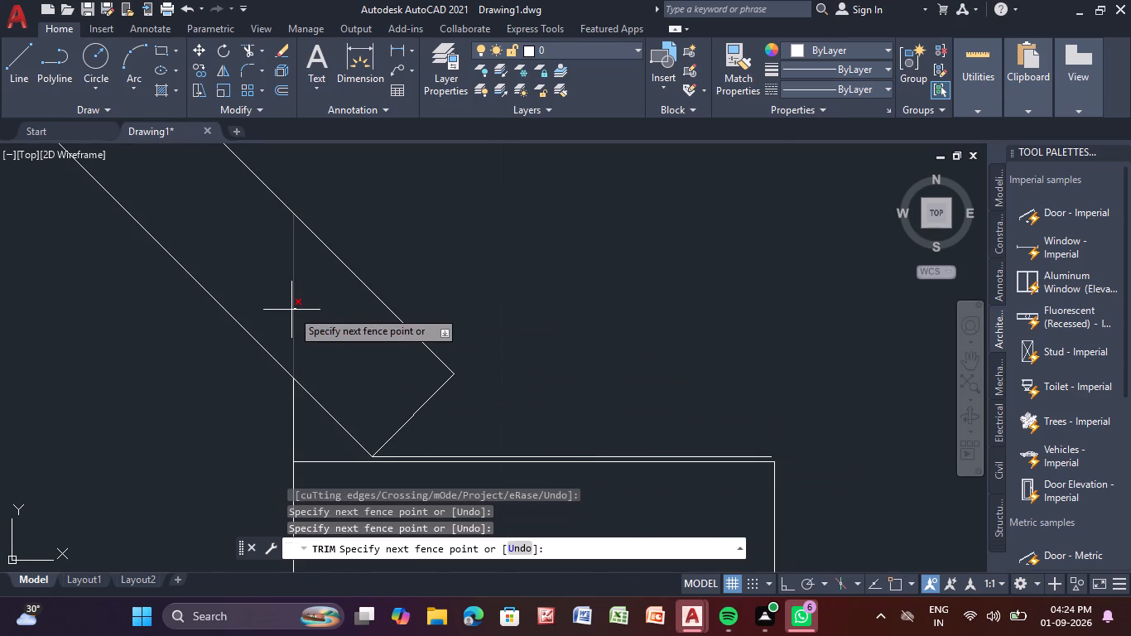
{"action": "scroll", "coordinate": [296, 310], "scroll_direction": "down", "scroll_amount": 3}
{"action": "middle_click_drag", "start_coordinate": [407, 289], "coordinate": [426, 382]}
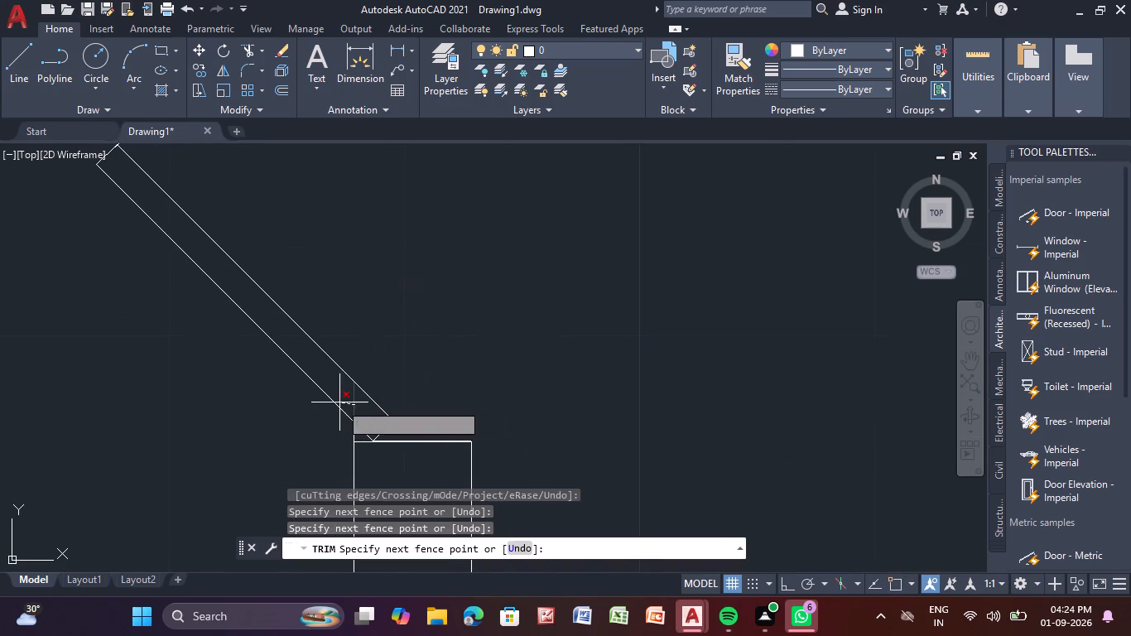
{"action": "scroll", "coordinate": [346, 399], "scroll_direction": "up", "scroll_amount": 3}
{"action": "left_click", "coordinate": [347, 397]}
{"action": "scroll", "coordinate": [486, 308], "scroll_direction": "down", "scroll_amount": 4}
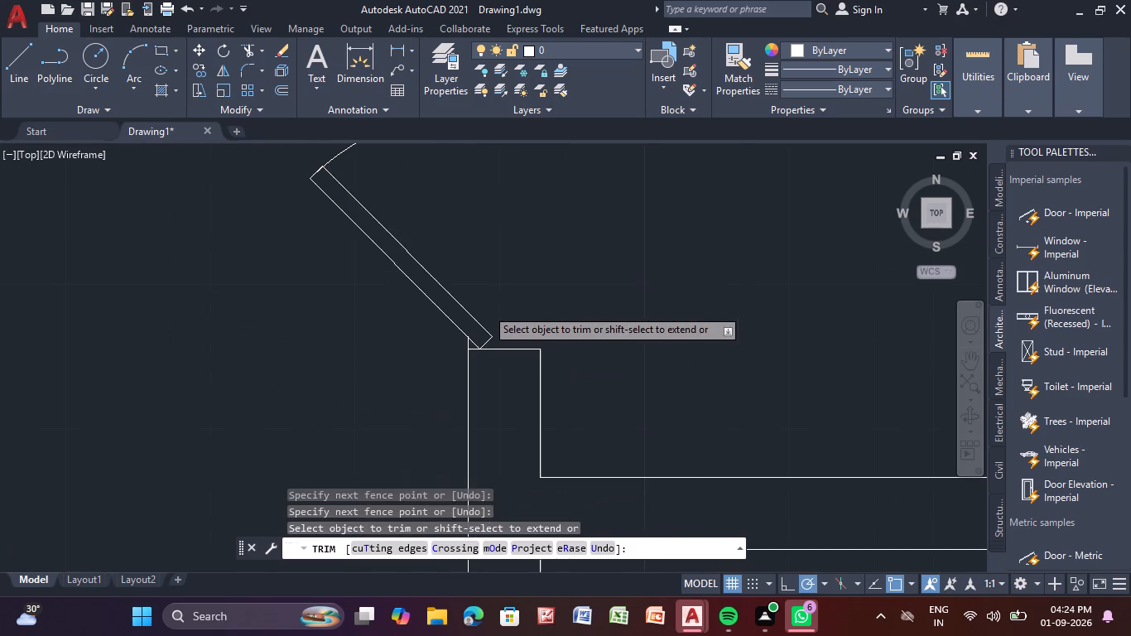
Remove the remaining guide lines above the door swing, west of the partition at the north jamb, and end trimming.
{"action": "middle_click_drag", "start_coordinate": [499, 272], "coordinate": [390, 405]}
{"action": "middle_click_drag", "start_coordinate": [387, 350], "coordinate": [397, 294]}
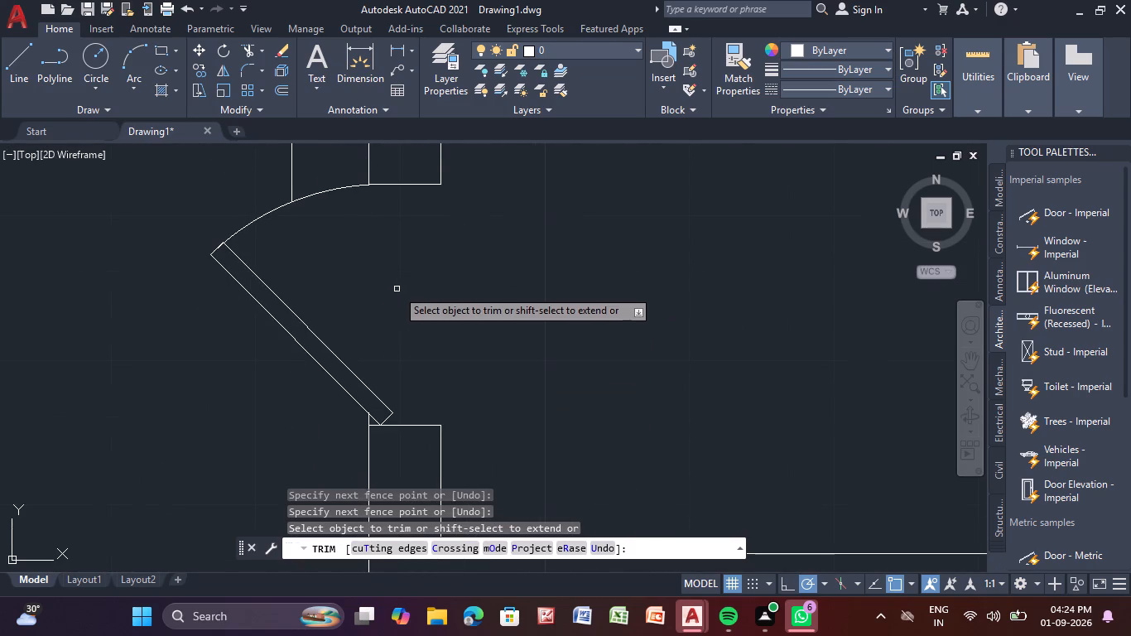
{"action": "middle_click_drag", "start_coordinate": [397, 289], "coordinate": [411, 417]}
{"action": "left_click", "coordinate": [325, 256]}
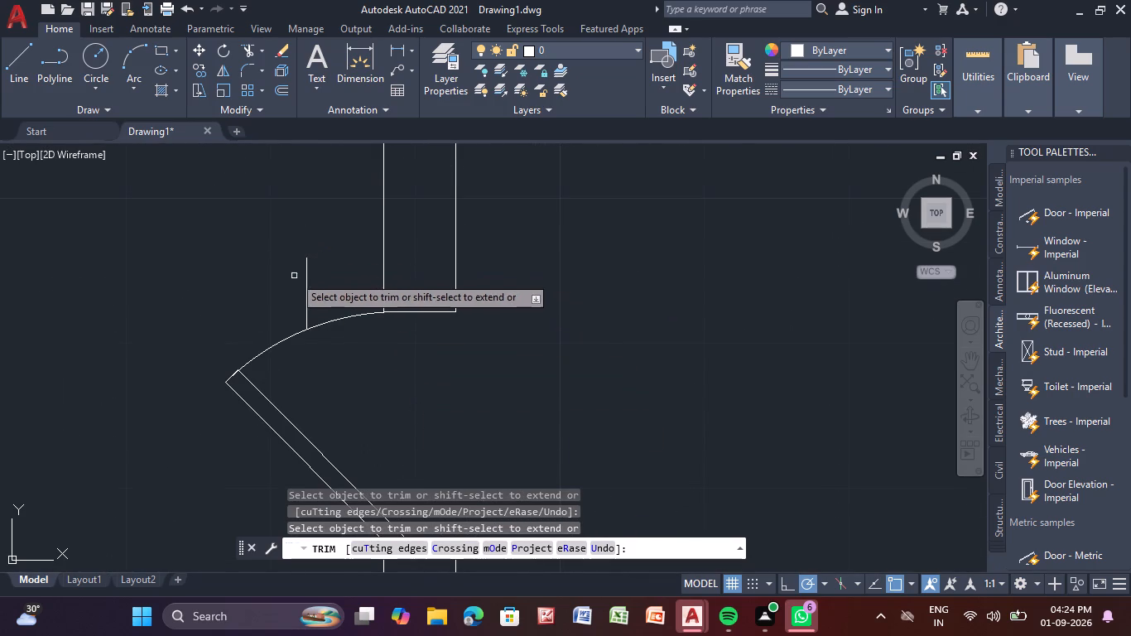
{"action": "left_click_drag", "start_coordinate": [292, 277], "coordinate": [340, 282]}
{"action": "key", "text": "Escape"}
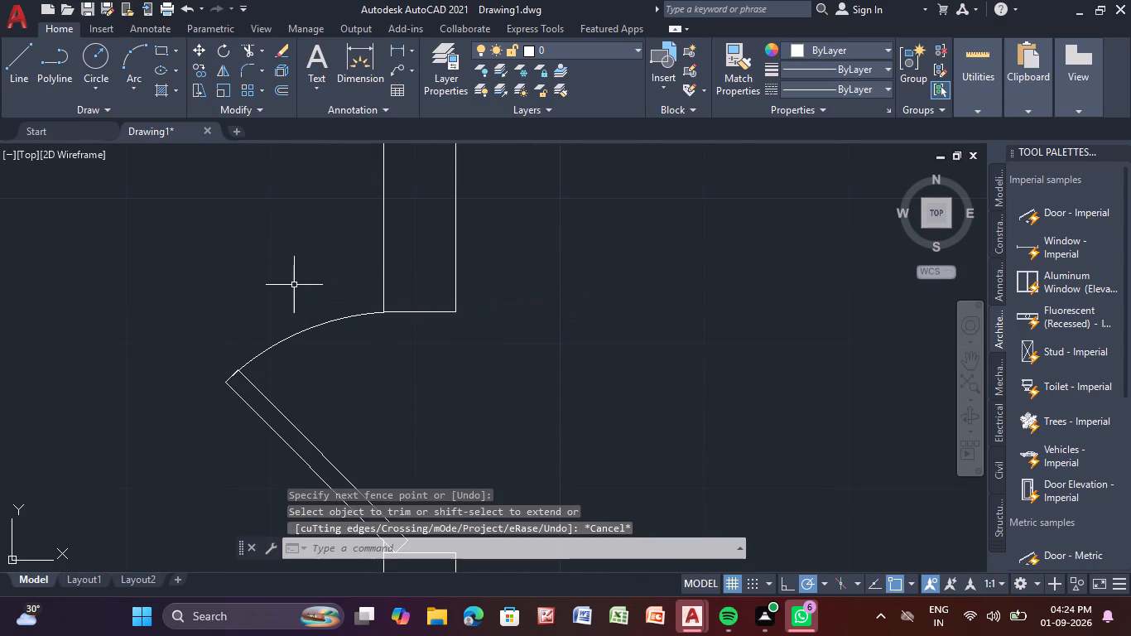
{"action": "key", "text": "Escape"}
{"action": "key", "text": "Escape"}
Move the door's hinge point down onto the south jamb line of the partition opening using its alignment grip.
{"action": "scroll", "coordinate": [294, 291], "scroll_direction": "down", "scroll_amount": 2}
{"action": "middle_click_drag", "start_coordinate": [332, 373], "coordinate": [362, 325]}
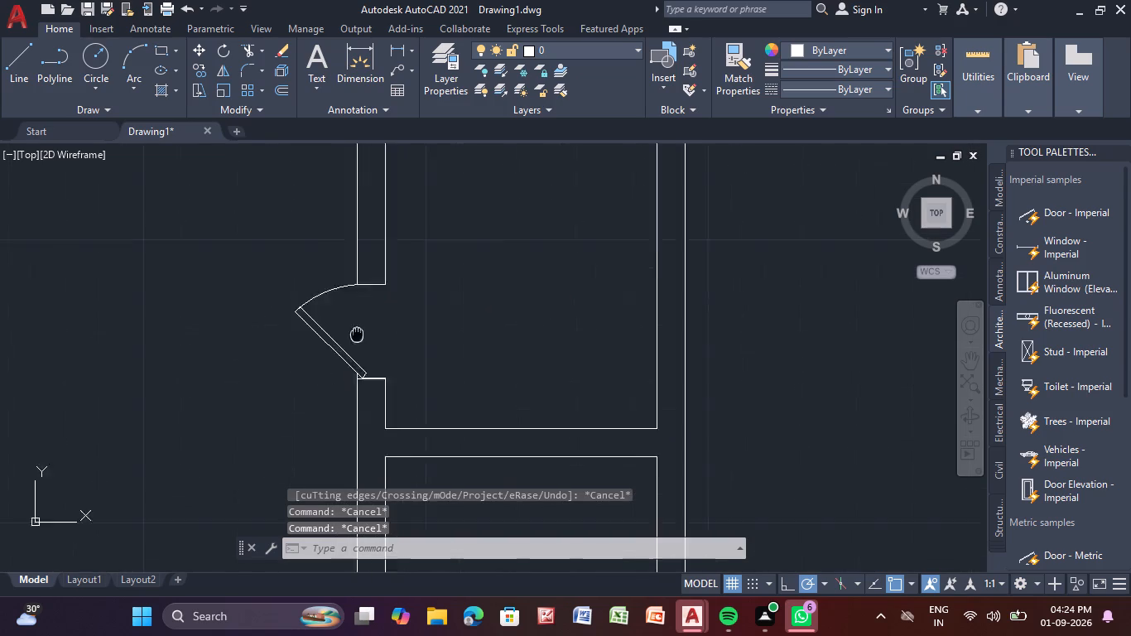
{"action": "middle_click_drag", "start_coordinate": [362, 325], "coordinate": [375, 303]}
{"action": "scroll", "coordinate": [372, 320], "scroll_direction": "up", "scroll_amount": 5}
{"action": "middle_click_drag", "start_coordinate": [372, 369], "coordinate": [363, 322]}
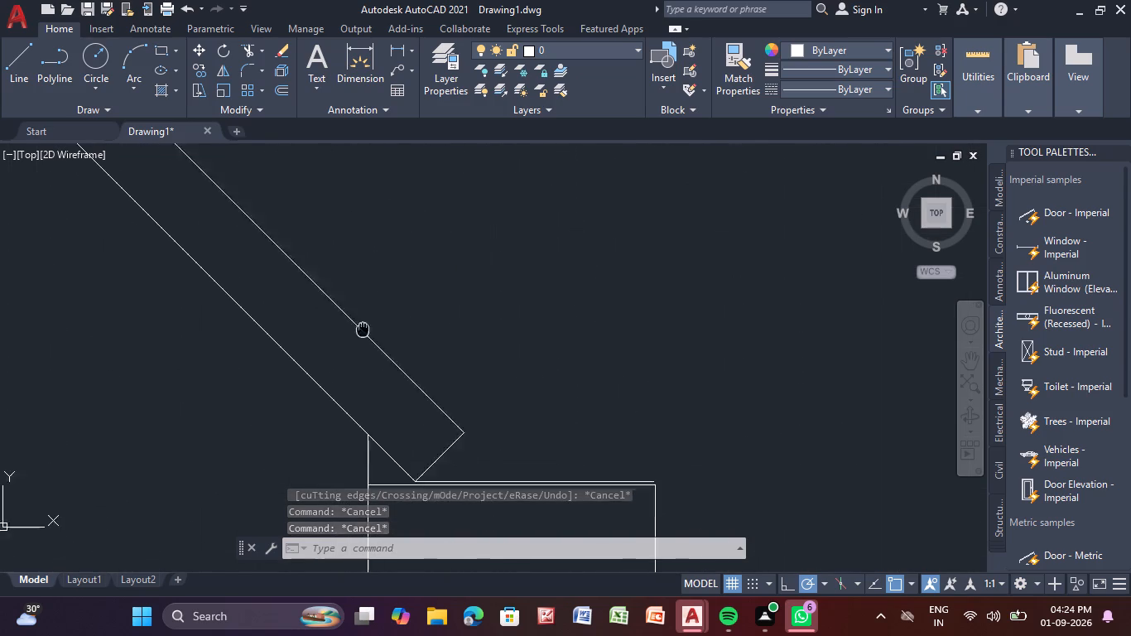
{"action": "middle_click_drag", "start_coordinate": [363, 322], "coordinate": [353, 246]}
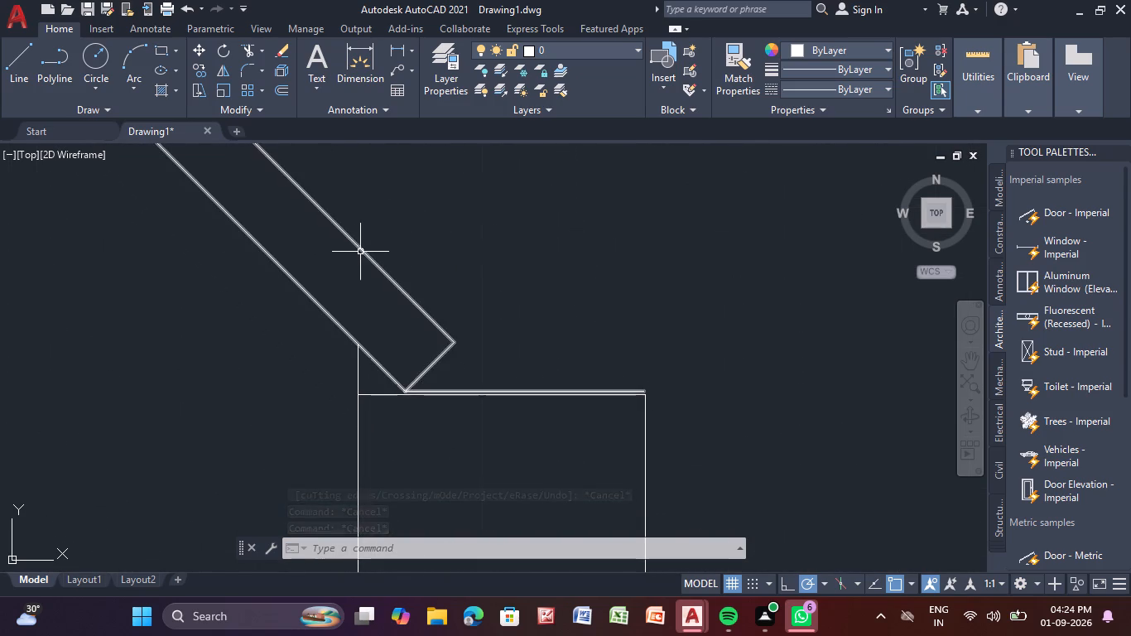
{"action": "left_click", "coordinate": [363, 248]}
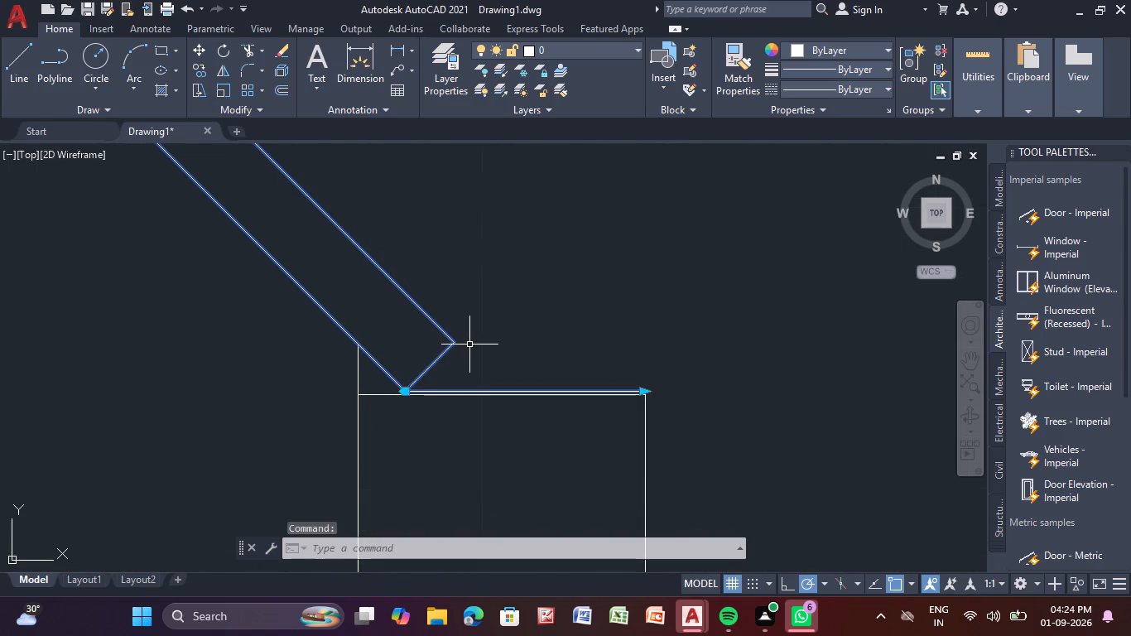
{"action": "middle_click_drag", "start_coordinate": [469, 344], "coordinate": [474, 355]}
{"action": "left_click", "coordinate": [410, 402]}
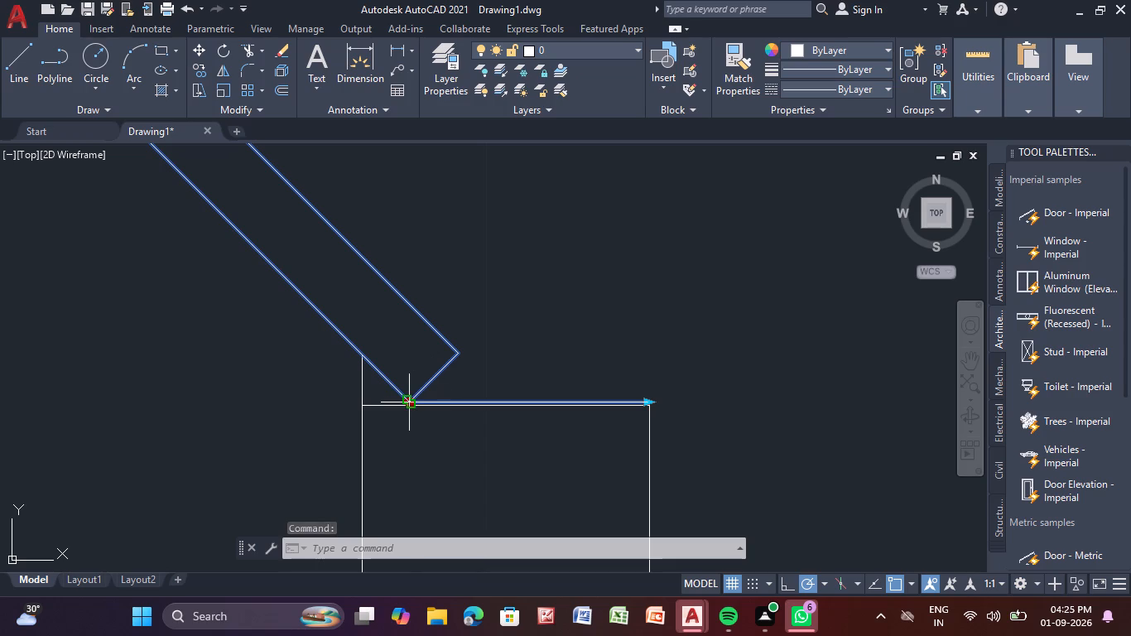
{"action": "scroll", "coordinate": [409, 402], "scroll_direction": "up", "scroll_amount": 3}
{"action": "middle_click_drag", "start_coordinate": [411, 393], "coordinate": [407, 333]}
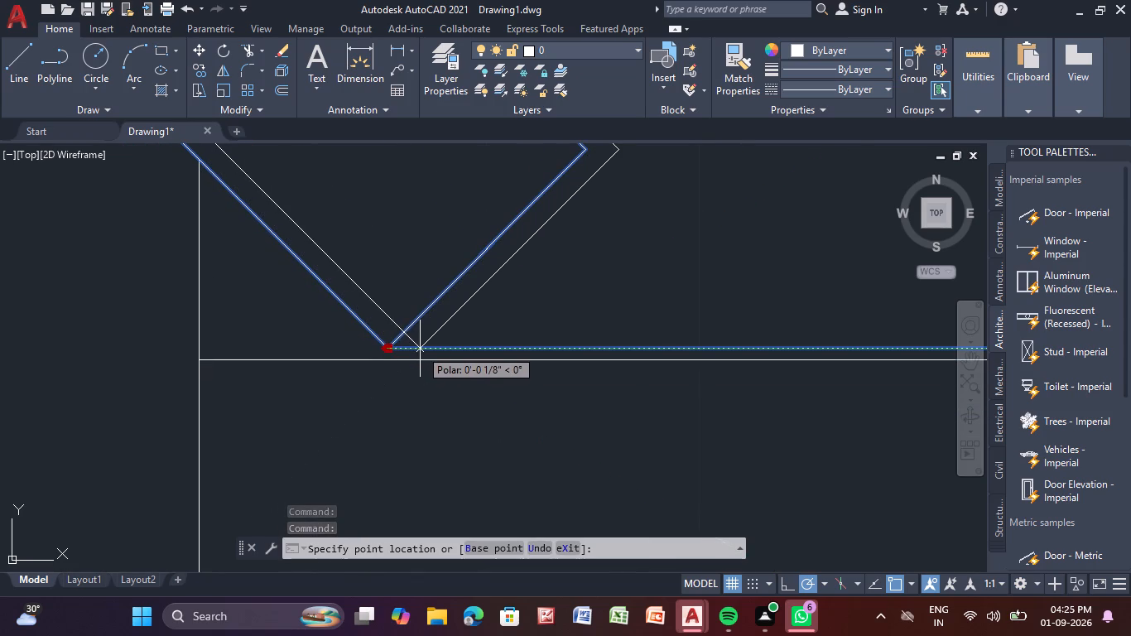
{"action": "scroll", "coordinate": [421, 360], "scroll_direction": "down", "scroll_amount": 5}
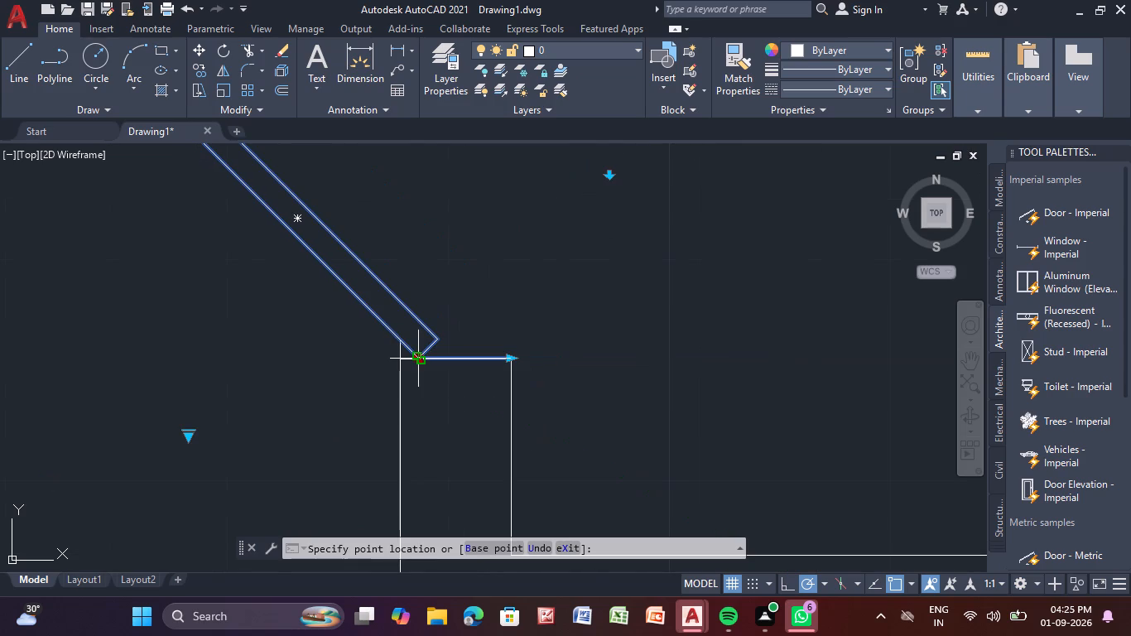
{"action": "scroll", "coordinate": [421, 360], "scroll_direction": "up", "scroll_amount": 3}
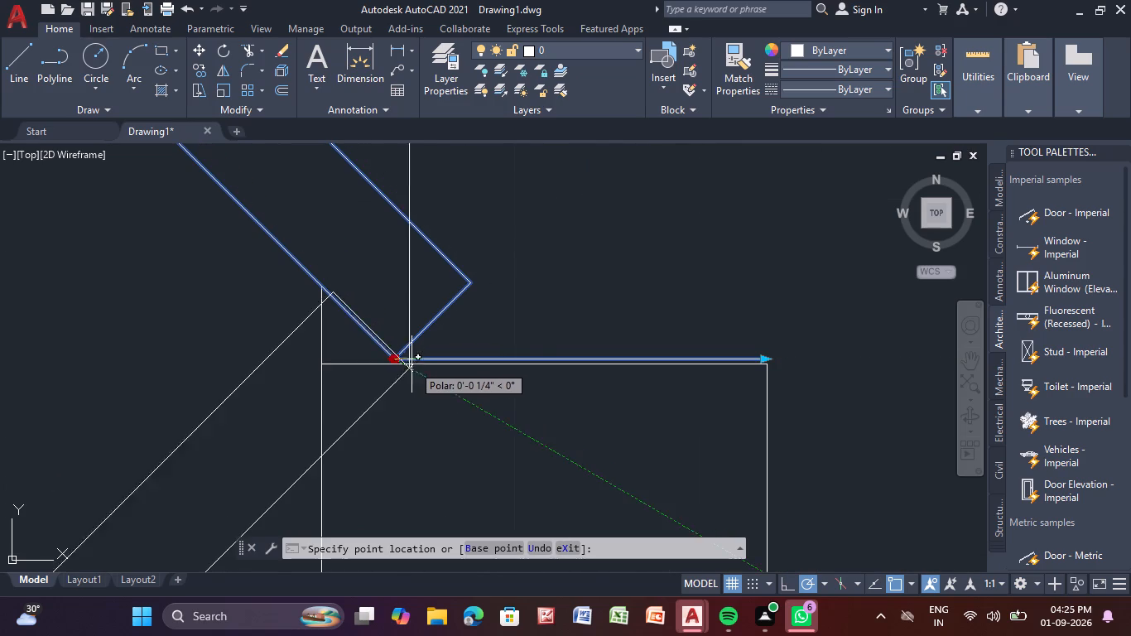
{"action": "scroll", "coordinate": [396, 362], "scroll_direction": "up", "scroll_amount": 3}
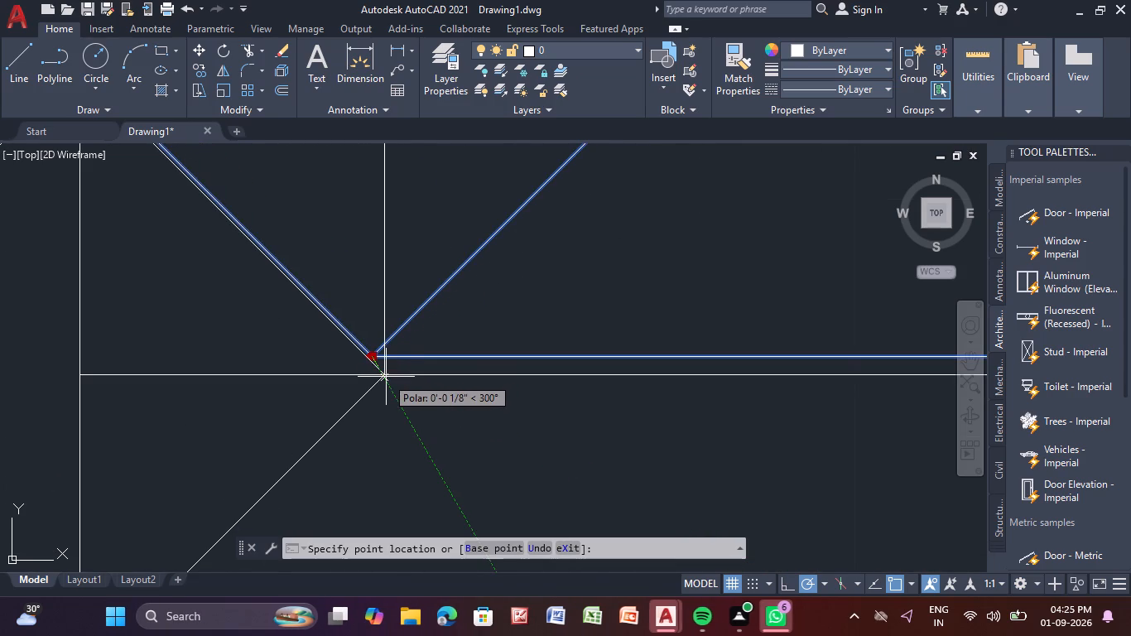
{"action": "scroll", "coordinate": [387, 373], "scroll_direction": "up", "scroll_amount": 2}
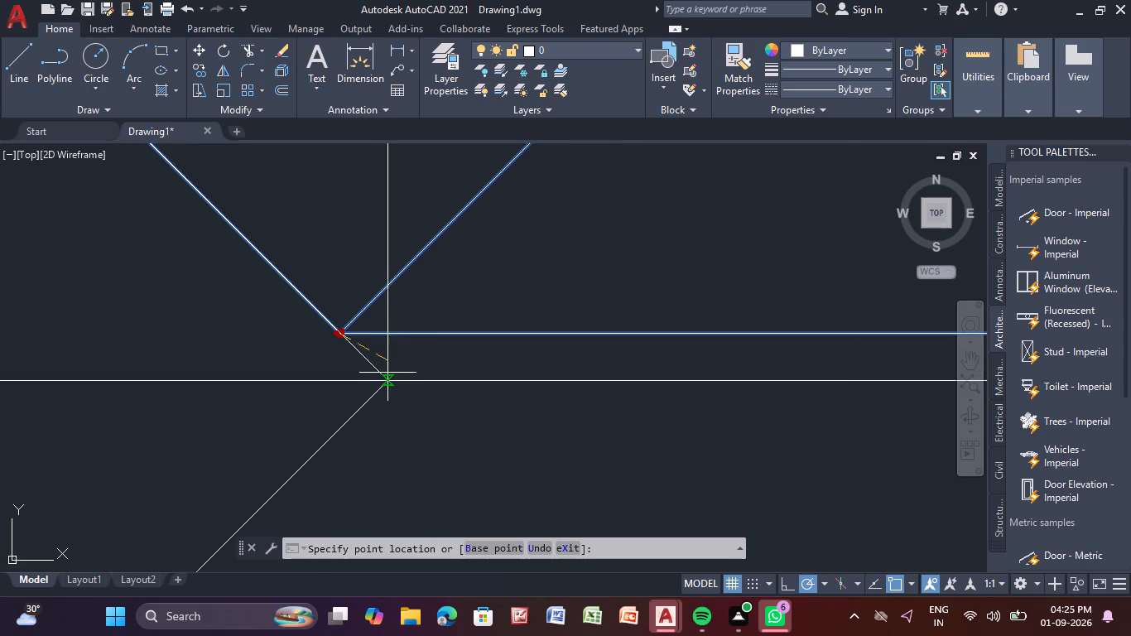
{"action": "left_click", "coordinate": [383, 381]}
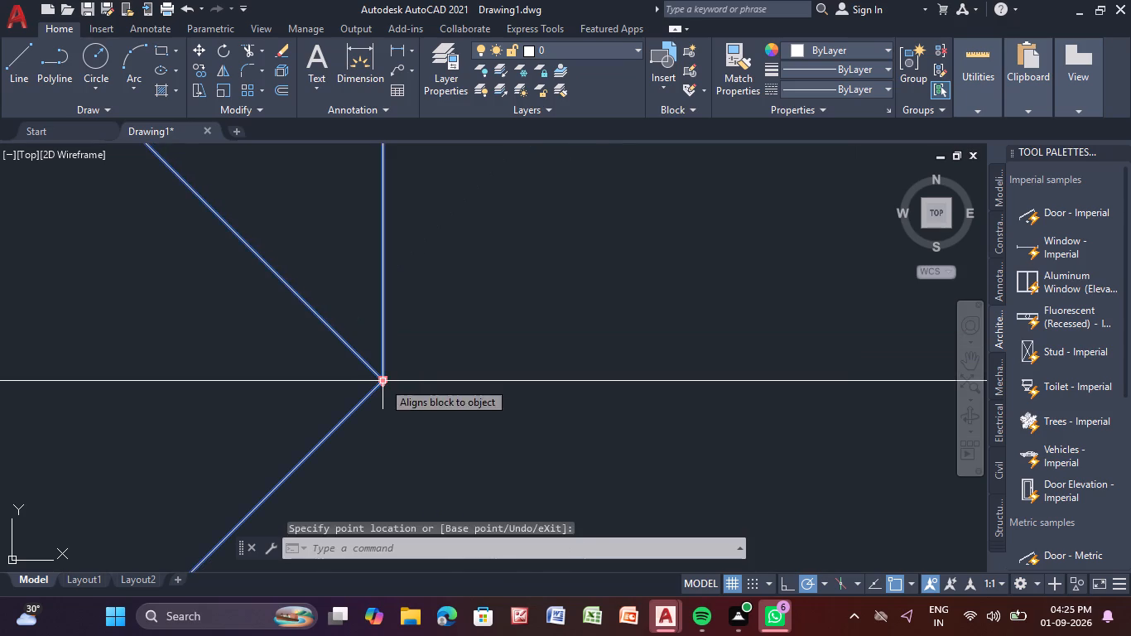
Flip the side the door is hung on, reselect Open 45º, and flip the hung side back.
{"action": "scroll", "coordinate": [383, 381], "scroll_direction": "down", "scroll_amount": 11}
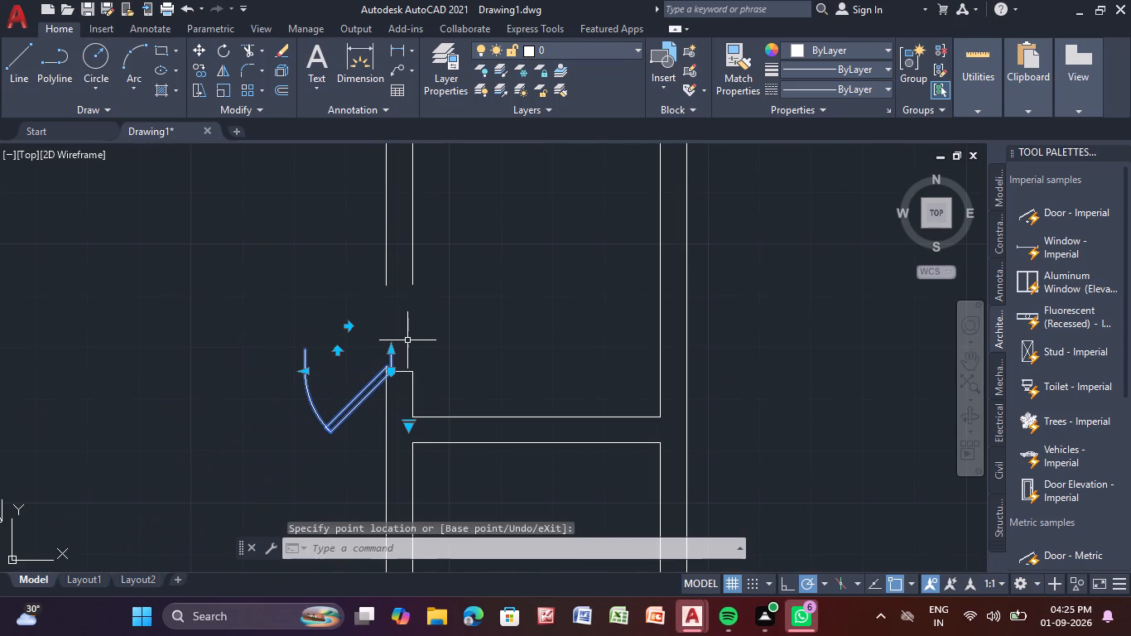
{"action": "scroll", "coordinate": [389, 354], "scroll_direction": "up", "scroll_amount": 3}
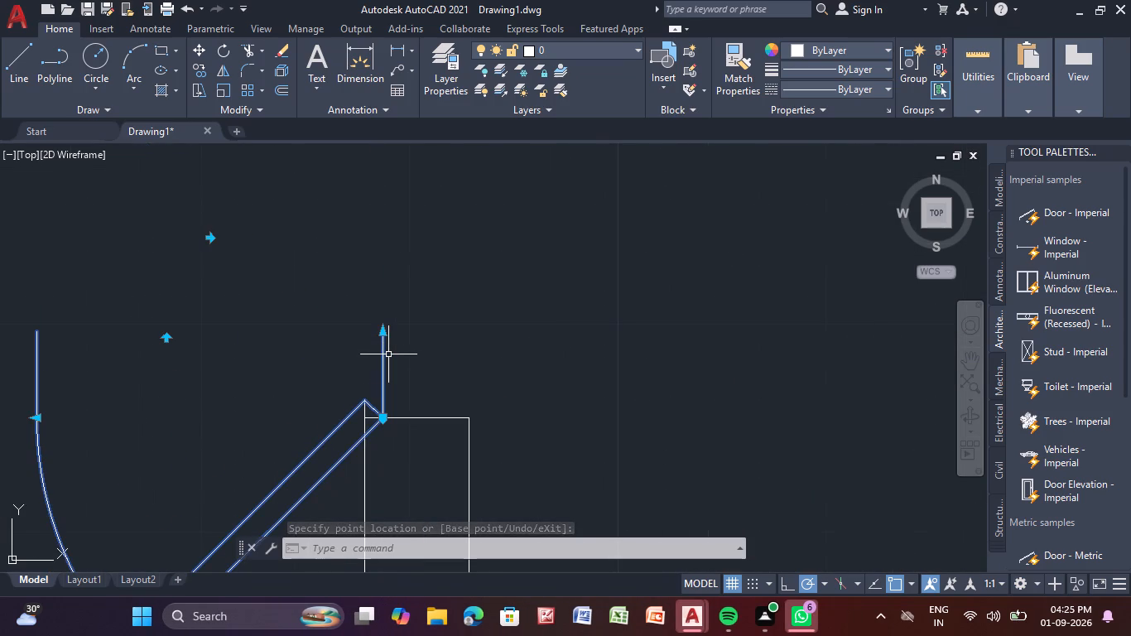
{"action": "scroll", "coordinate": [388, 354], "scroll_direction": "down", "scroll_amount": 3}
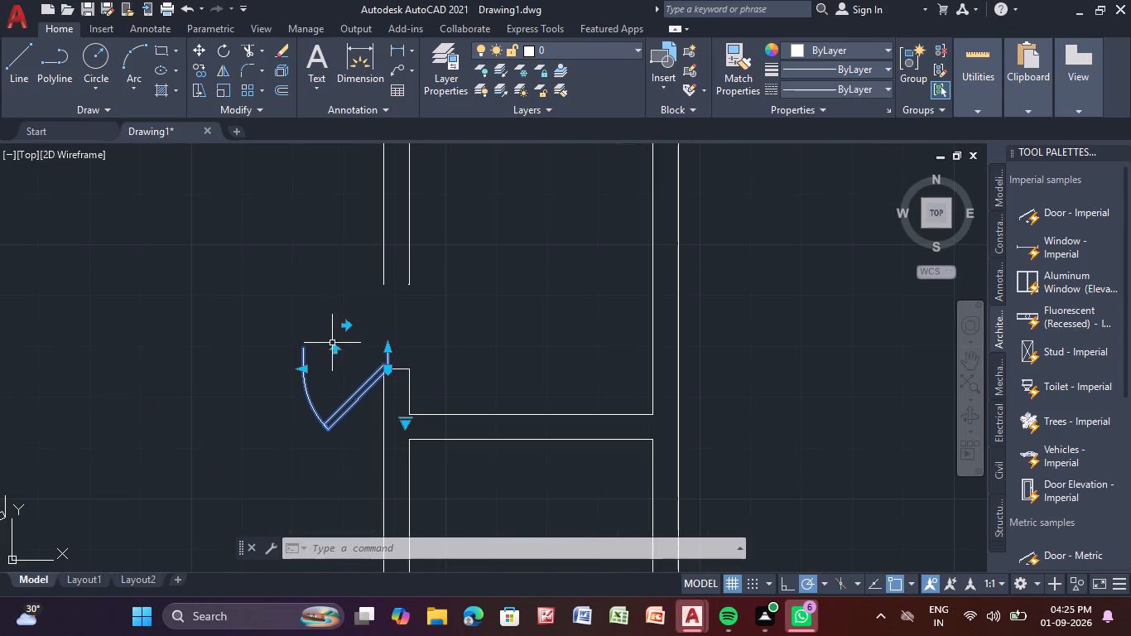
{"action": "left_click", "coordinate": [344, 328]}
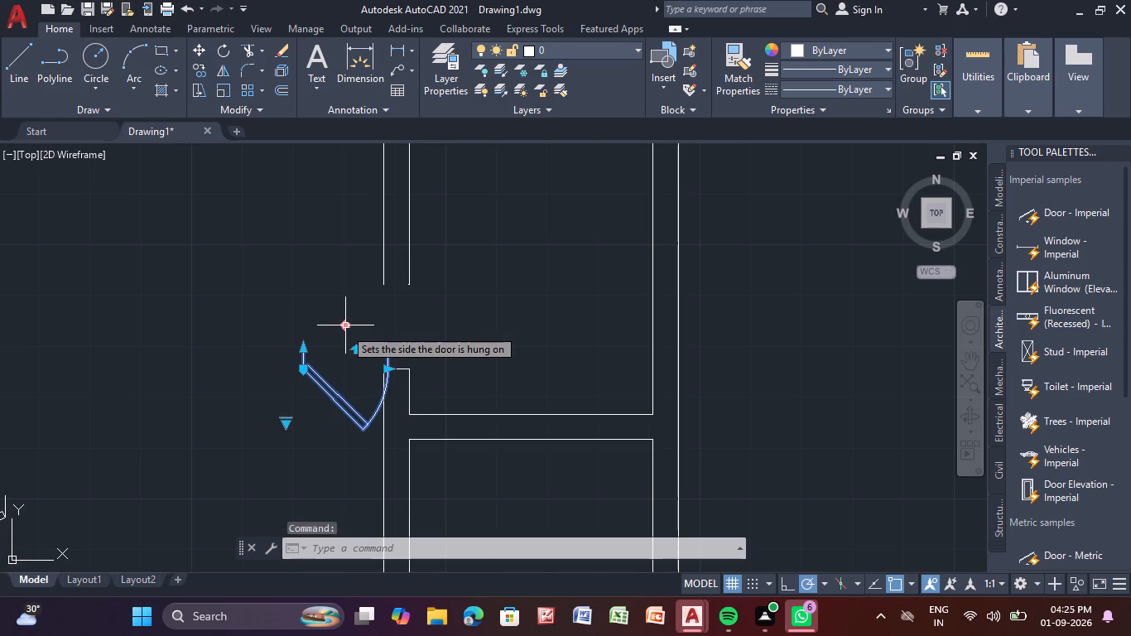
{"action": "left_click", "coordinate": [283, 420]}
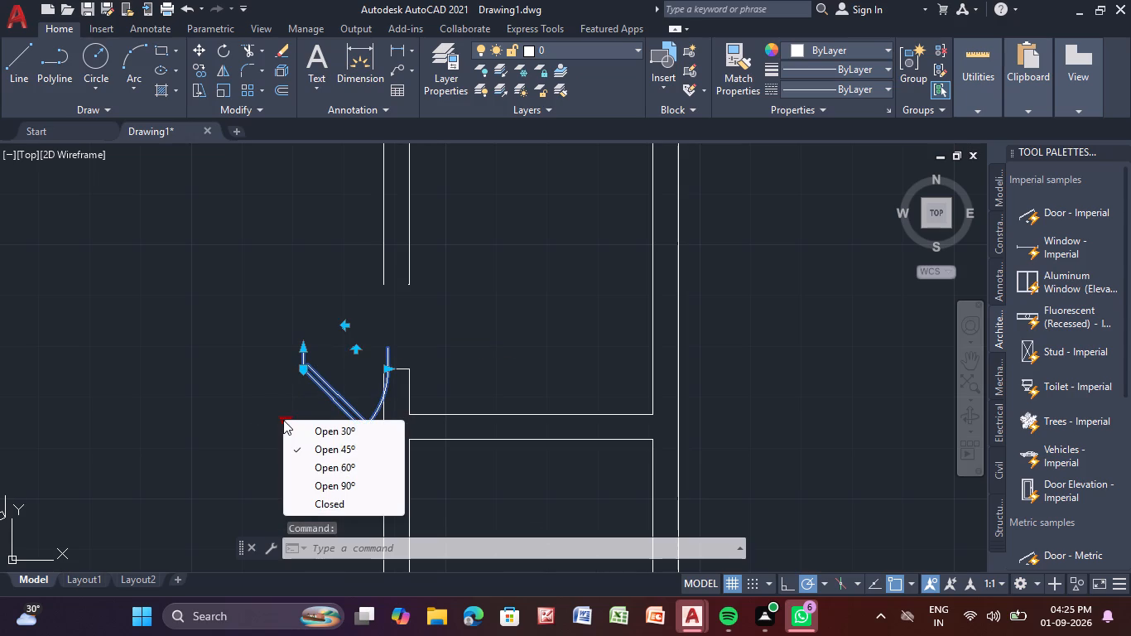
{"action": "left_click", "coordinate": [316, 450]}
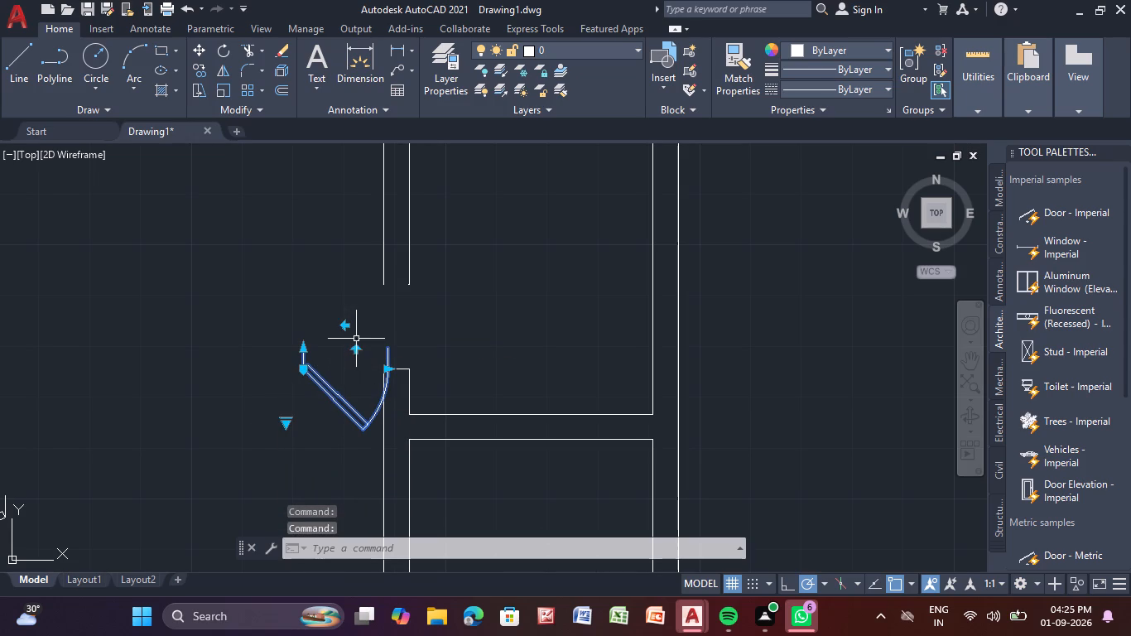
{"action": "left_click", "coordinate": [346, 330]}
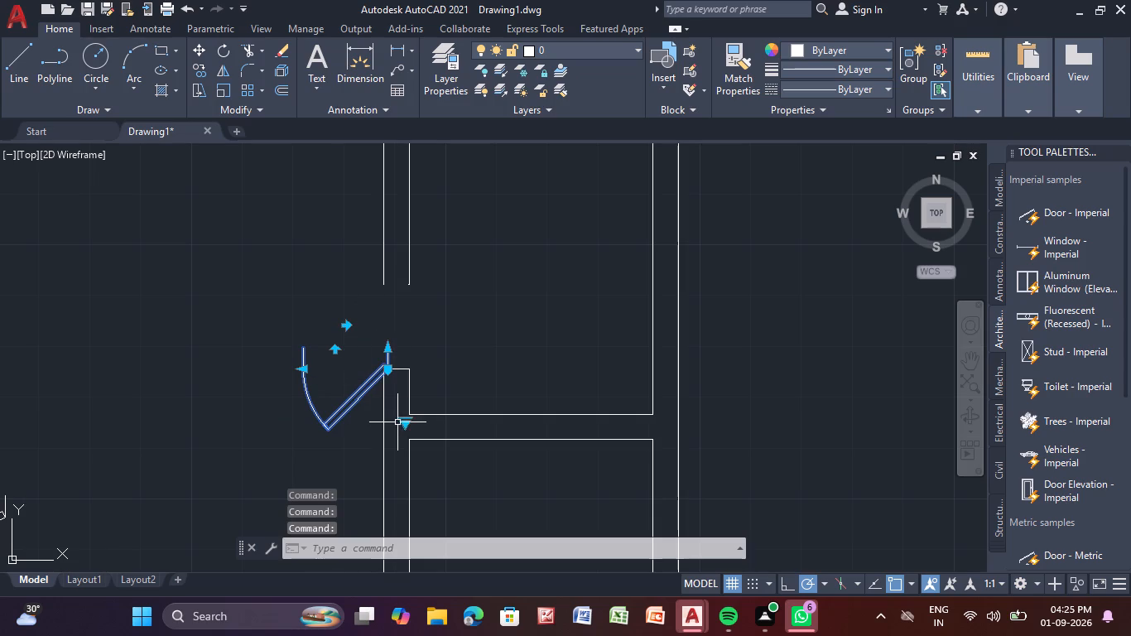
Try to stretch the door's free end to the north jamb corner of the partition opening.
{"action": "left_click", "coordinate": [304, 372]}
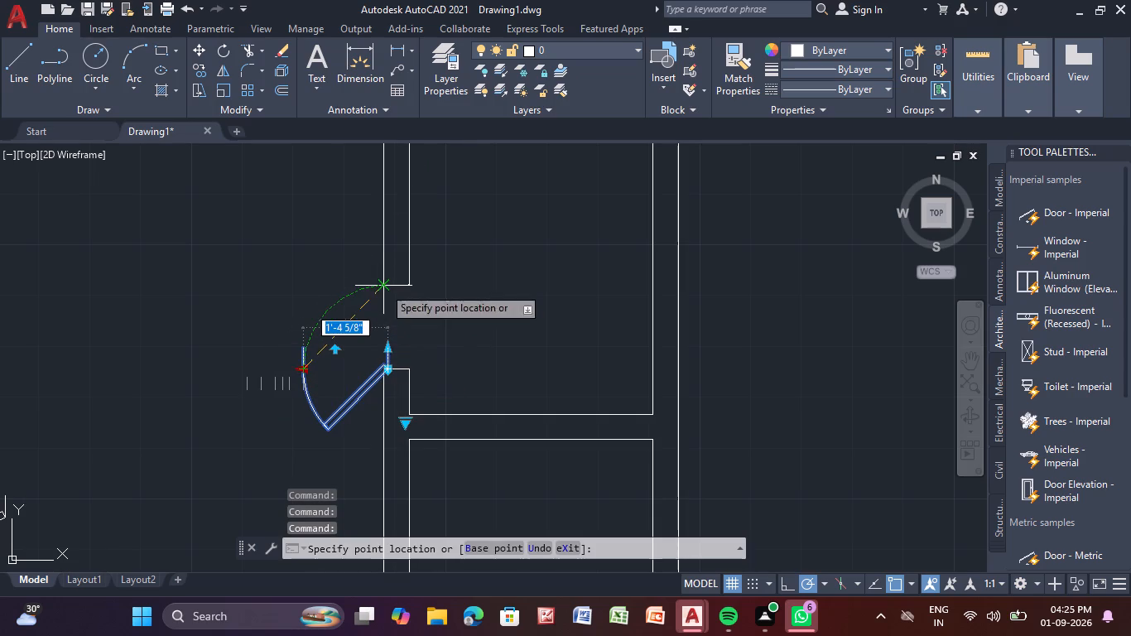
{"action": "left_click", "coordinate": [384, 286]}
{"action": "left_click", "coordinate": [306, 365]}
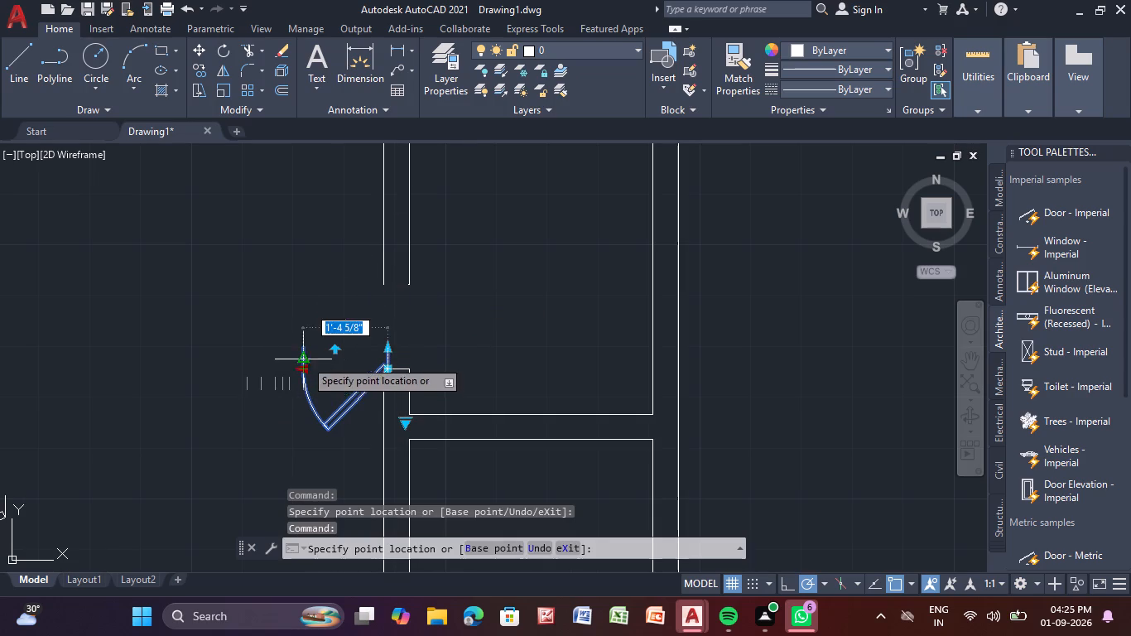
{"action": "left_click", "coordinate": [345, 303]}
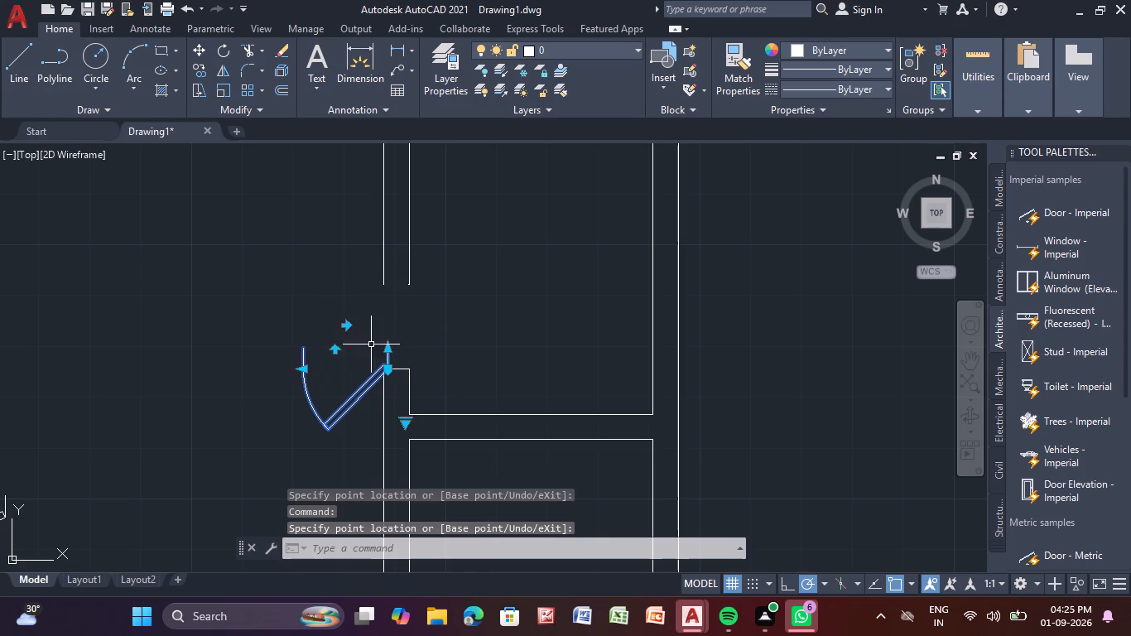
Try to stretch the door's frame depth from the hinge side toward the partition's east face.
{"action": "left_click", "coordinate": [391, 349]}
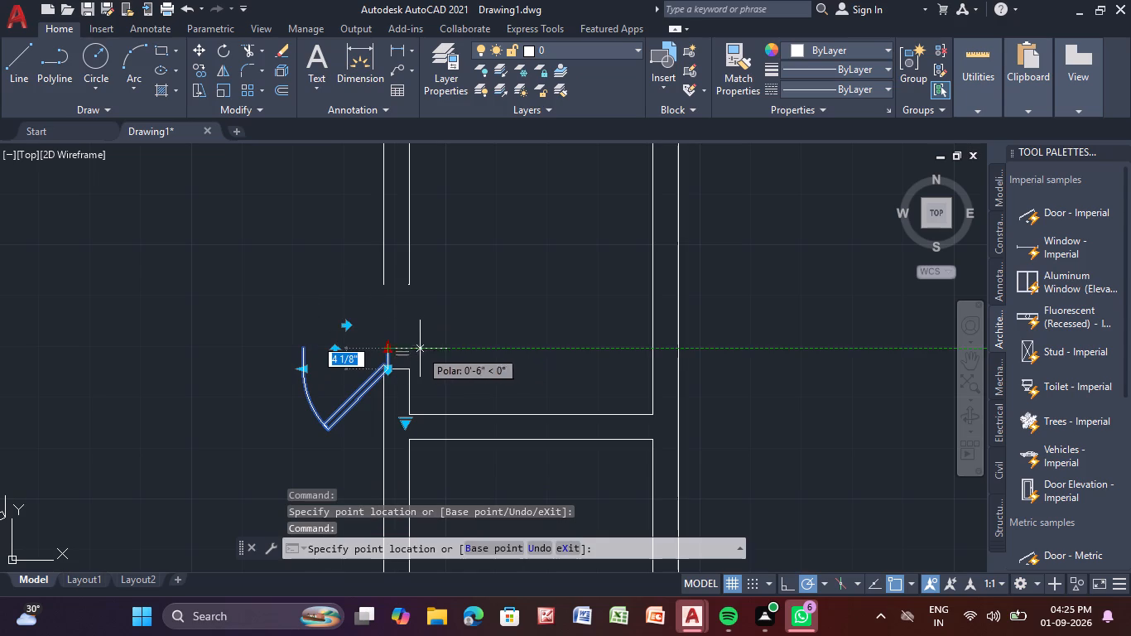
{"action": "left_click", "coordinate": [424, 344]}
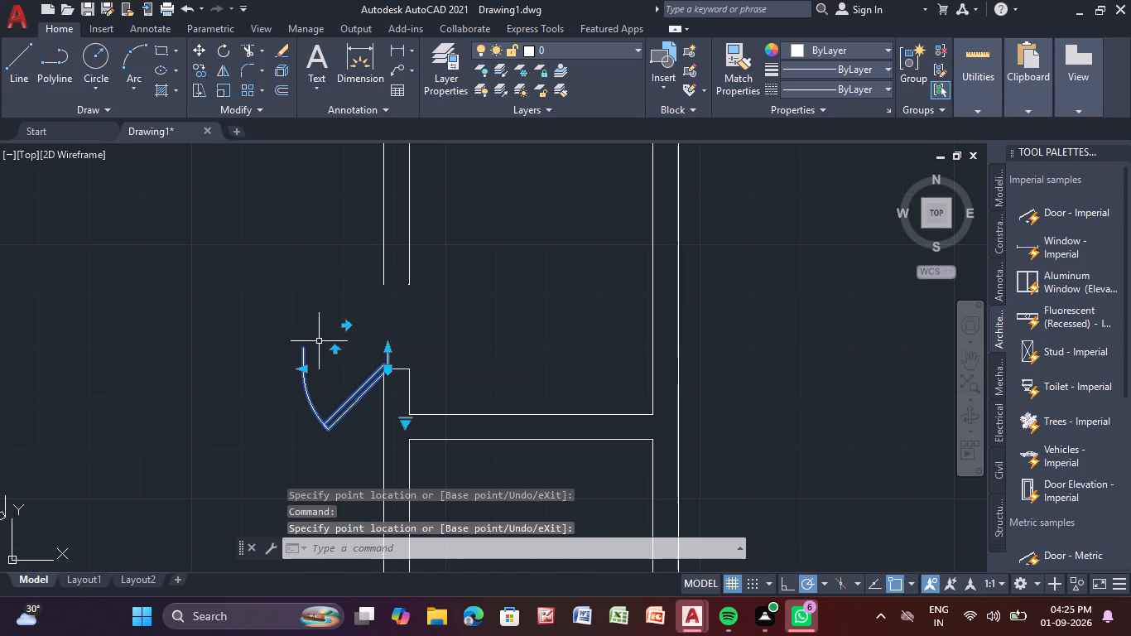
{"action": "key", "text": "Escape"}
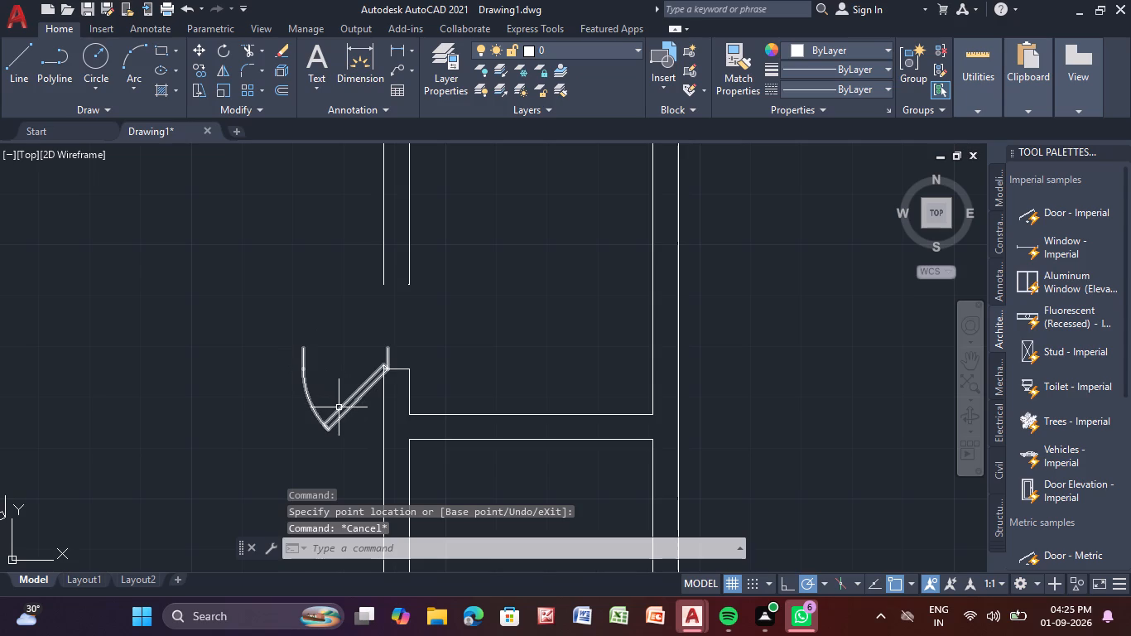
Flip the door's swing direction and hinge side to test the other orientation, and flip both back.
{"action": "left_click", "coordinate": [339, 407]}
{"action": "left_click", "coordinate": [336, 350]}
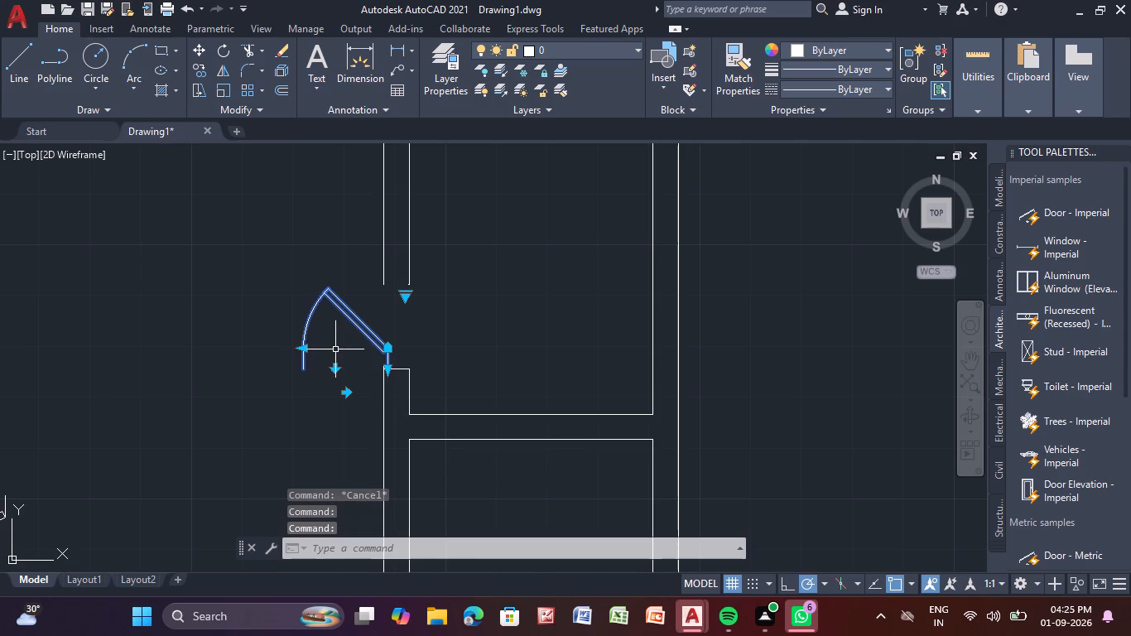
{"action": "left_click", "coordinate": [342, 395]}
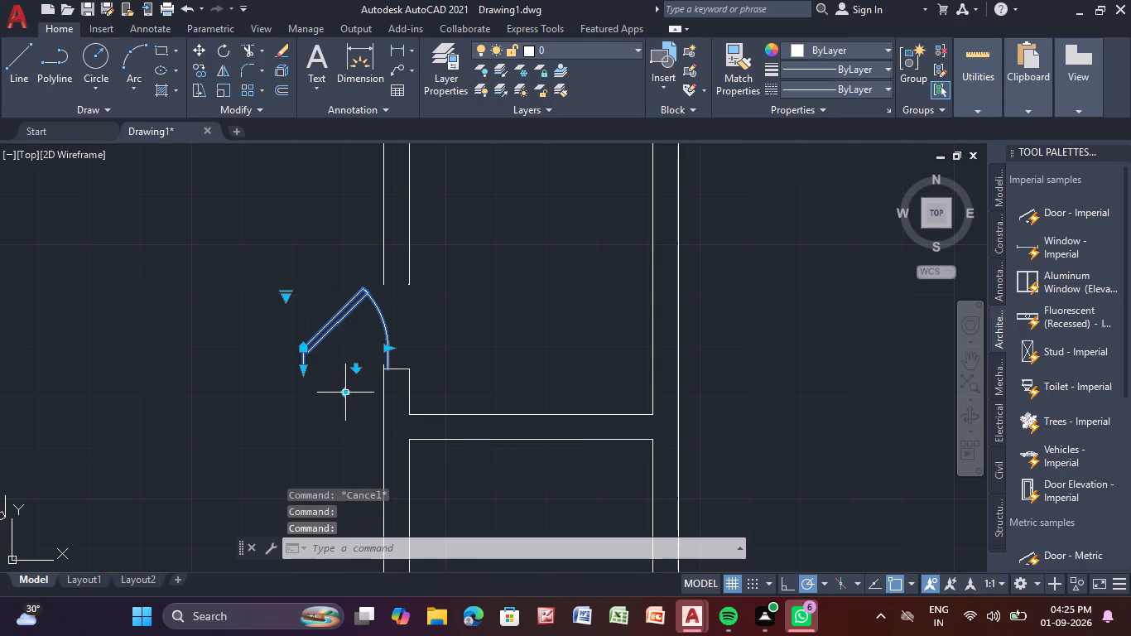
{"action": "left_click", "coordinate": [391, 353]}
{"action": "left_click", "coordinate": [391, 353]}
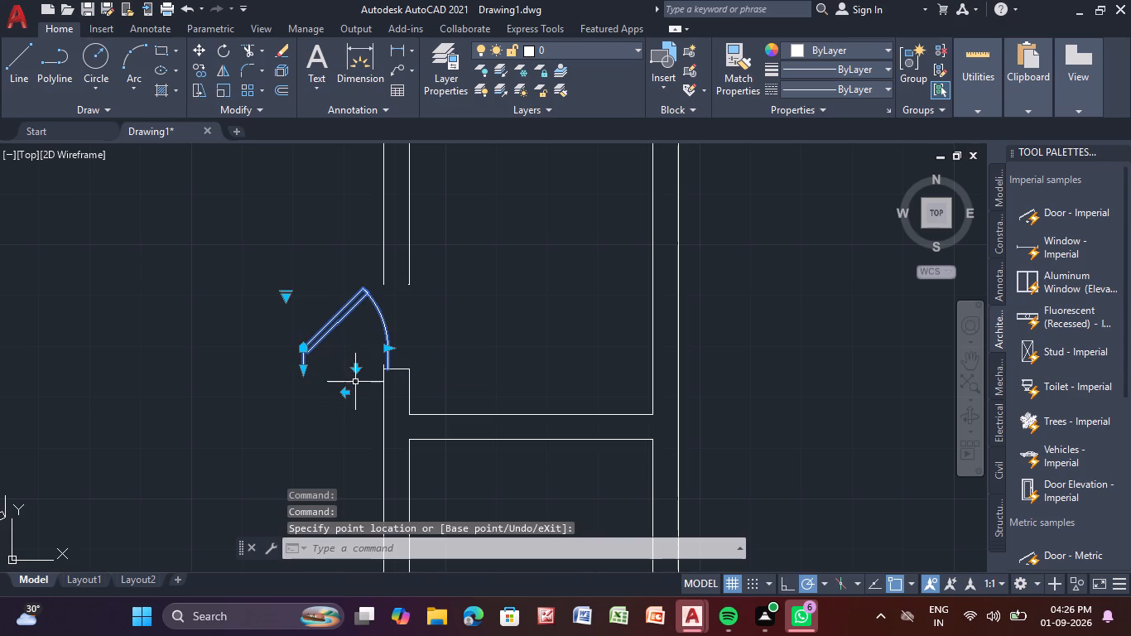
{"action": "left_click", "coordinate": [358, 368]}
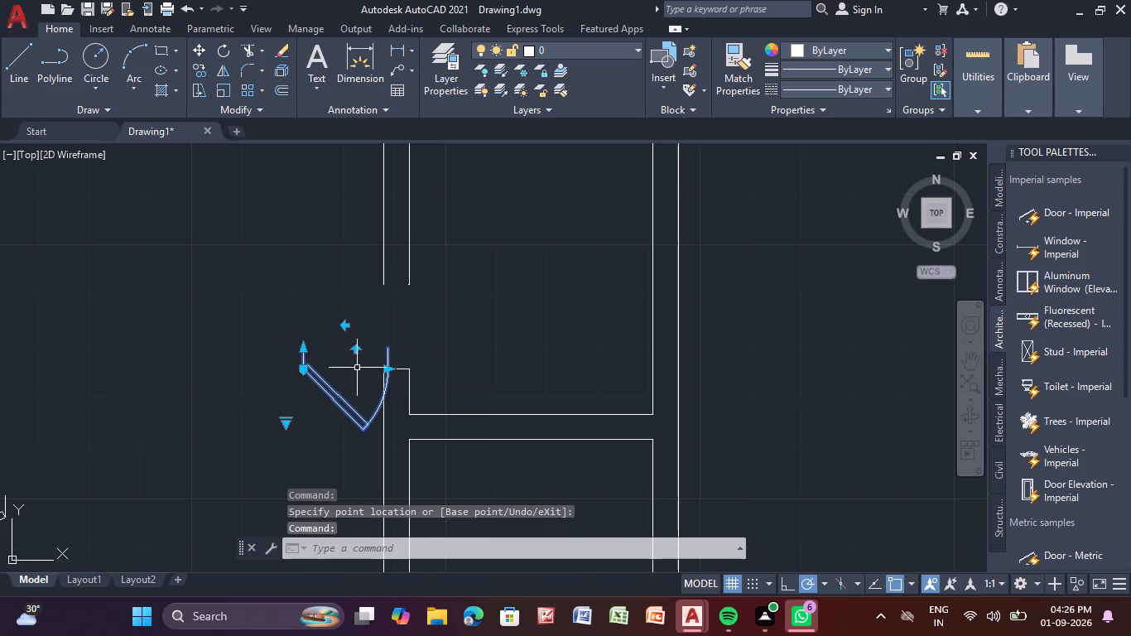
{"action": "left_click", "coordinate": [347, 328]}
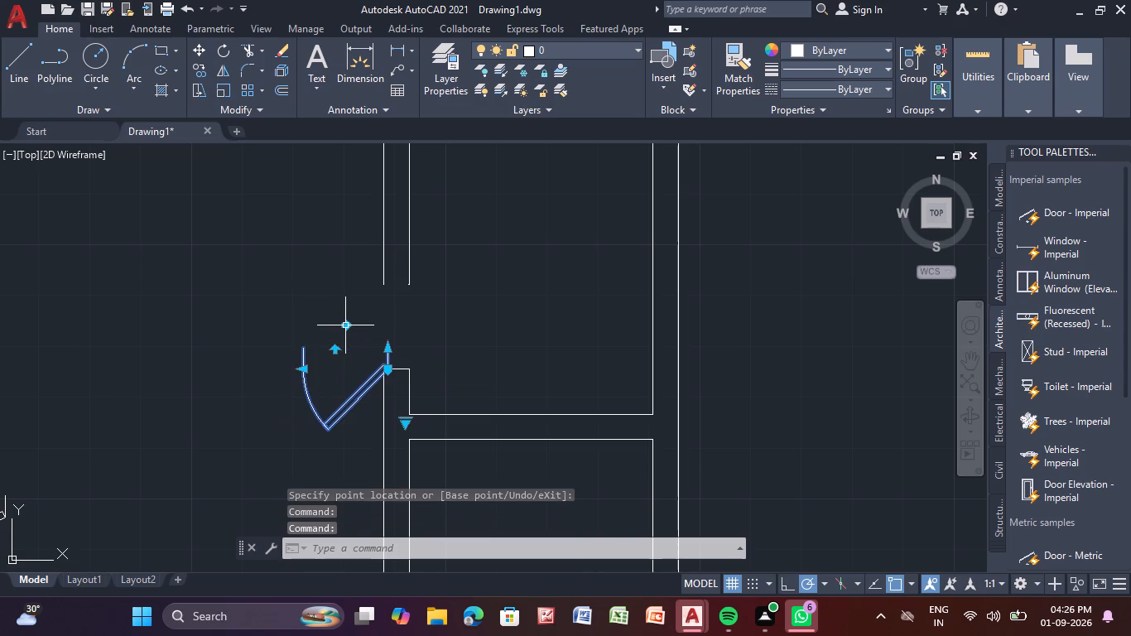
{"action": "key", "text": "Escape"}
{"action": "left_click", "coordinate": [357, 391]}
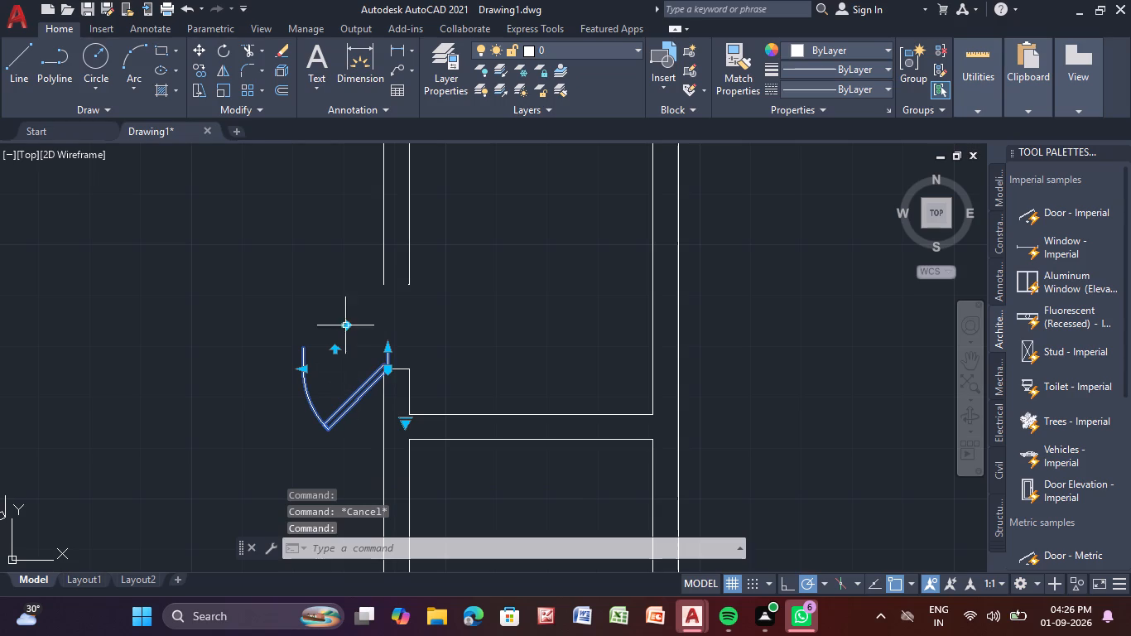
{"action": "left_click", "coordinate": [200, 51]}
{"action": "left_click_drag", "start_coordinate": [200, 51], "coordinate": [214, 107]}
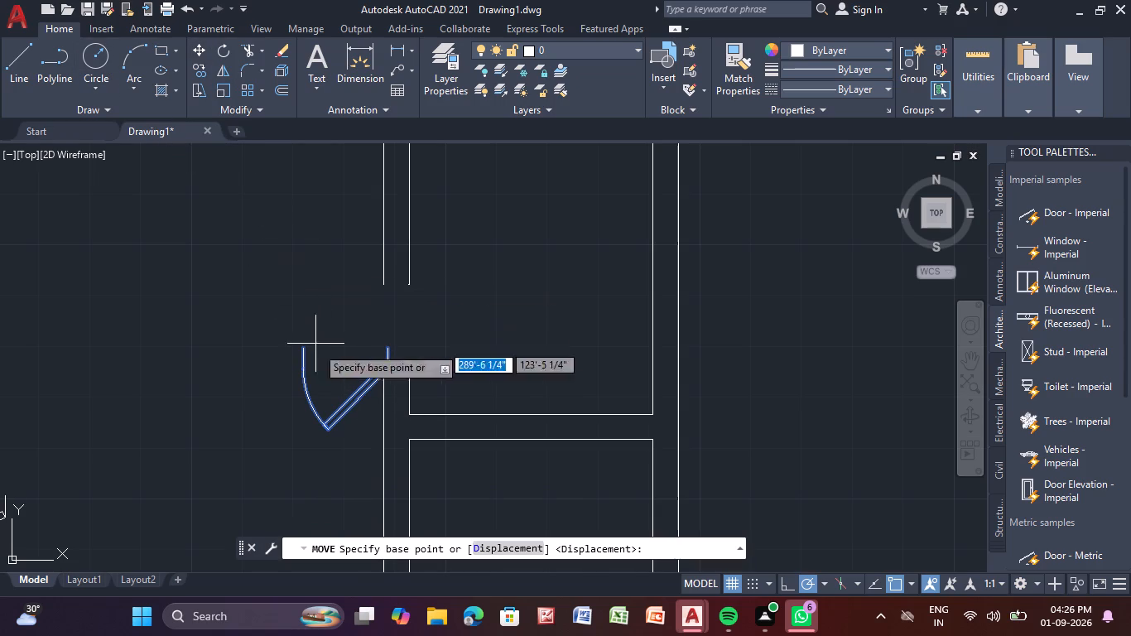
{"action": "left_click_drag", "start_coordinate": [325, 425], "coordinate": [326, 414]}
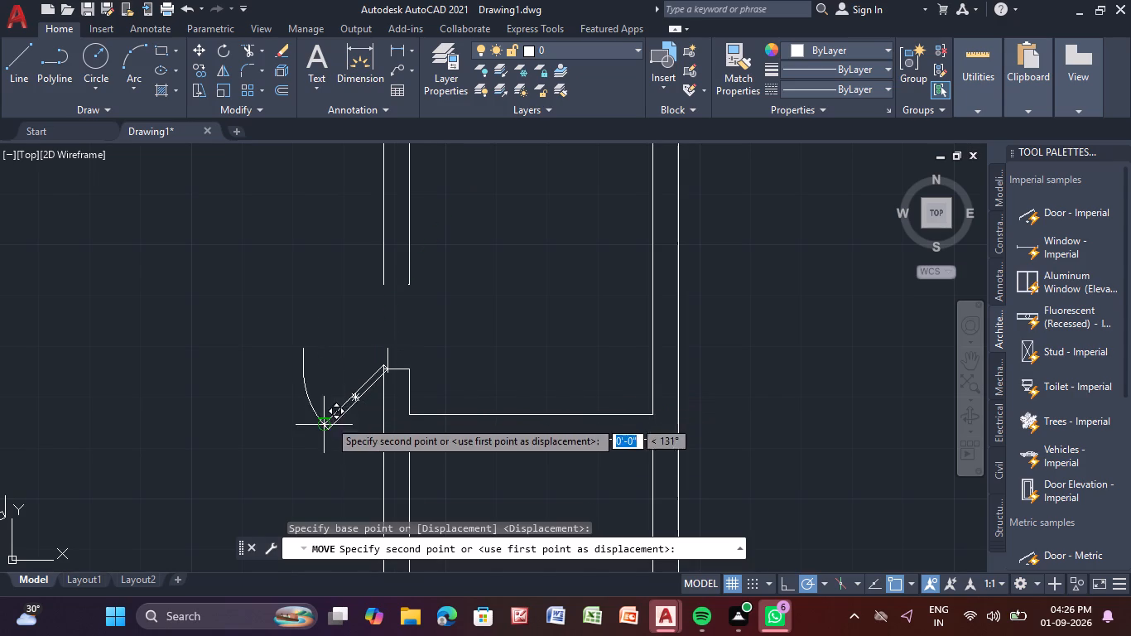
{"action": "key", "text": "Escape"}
Erase the door at the south jamb of the partition opening.
{"action": "left_click", "coordinate": [331, 416]}
{"action": "key", "text": "Delete"}
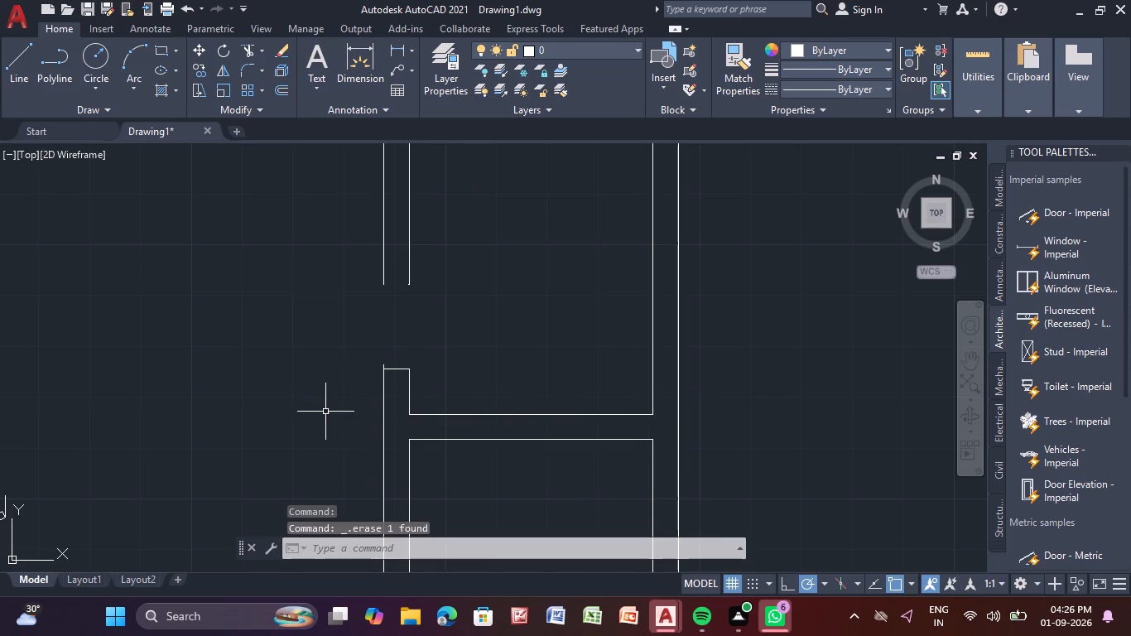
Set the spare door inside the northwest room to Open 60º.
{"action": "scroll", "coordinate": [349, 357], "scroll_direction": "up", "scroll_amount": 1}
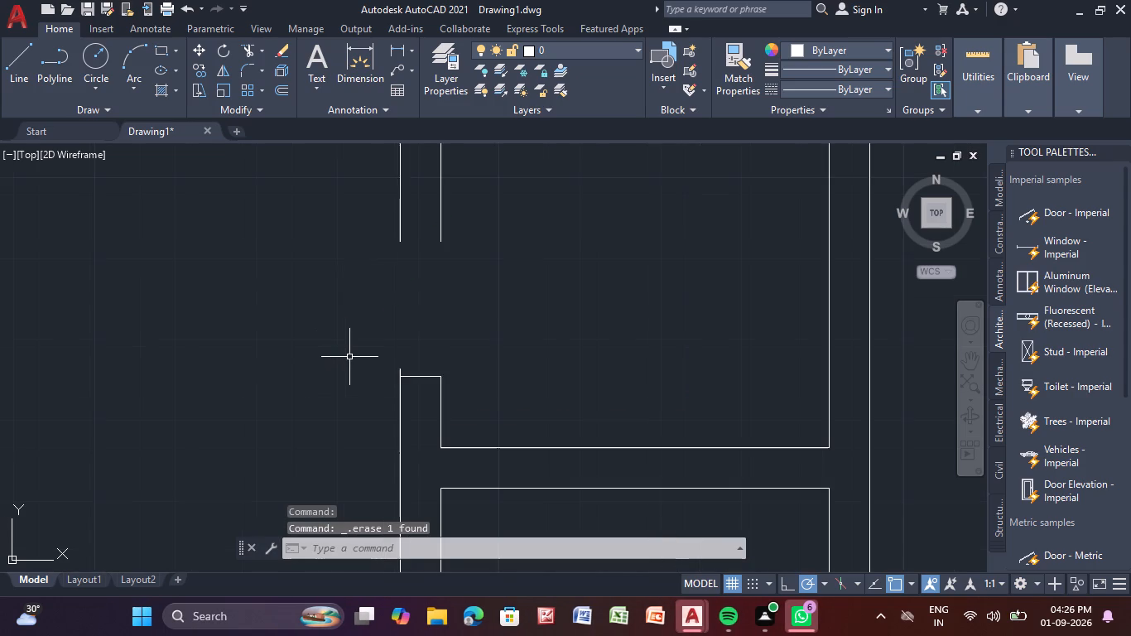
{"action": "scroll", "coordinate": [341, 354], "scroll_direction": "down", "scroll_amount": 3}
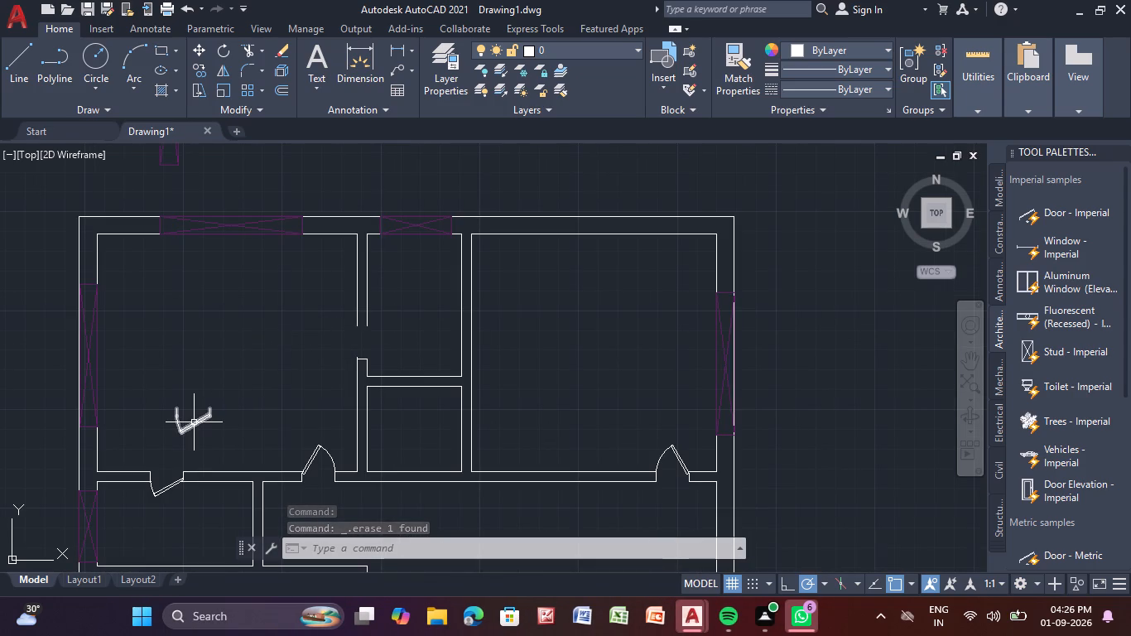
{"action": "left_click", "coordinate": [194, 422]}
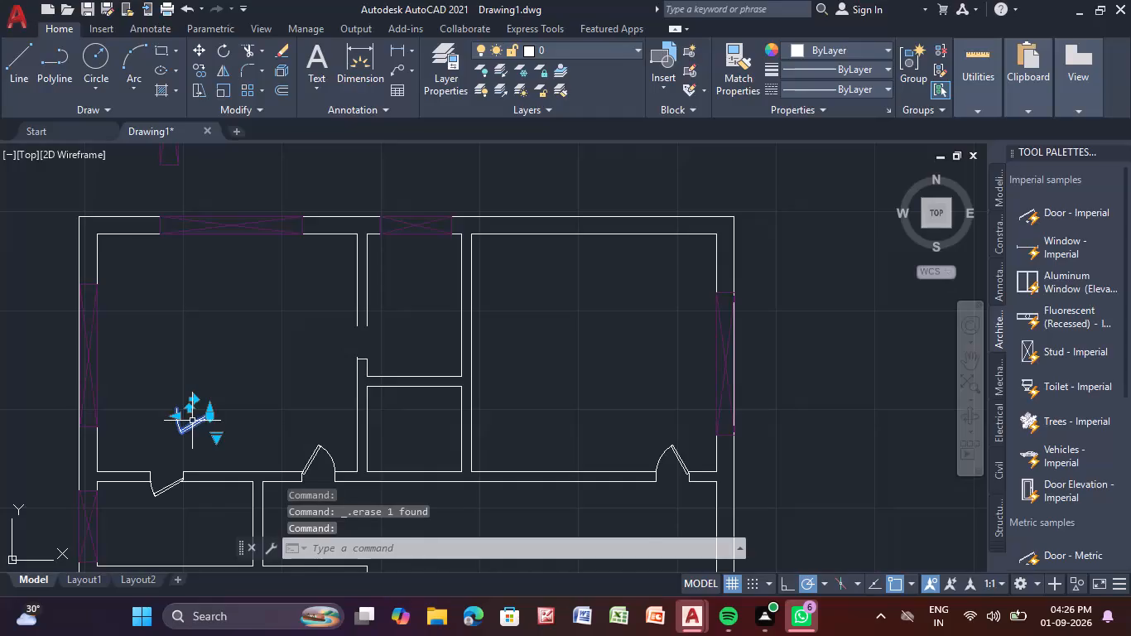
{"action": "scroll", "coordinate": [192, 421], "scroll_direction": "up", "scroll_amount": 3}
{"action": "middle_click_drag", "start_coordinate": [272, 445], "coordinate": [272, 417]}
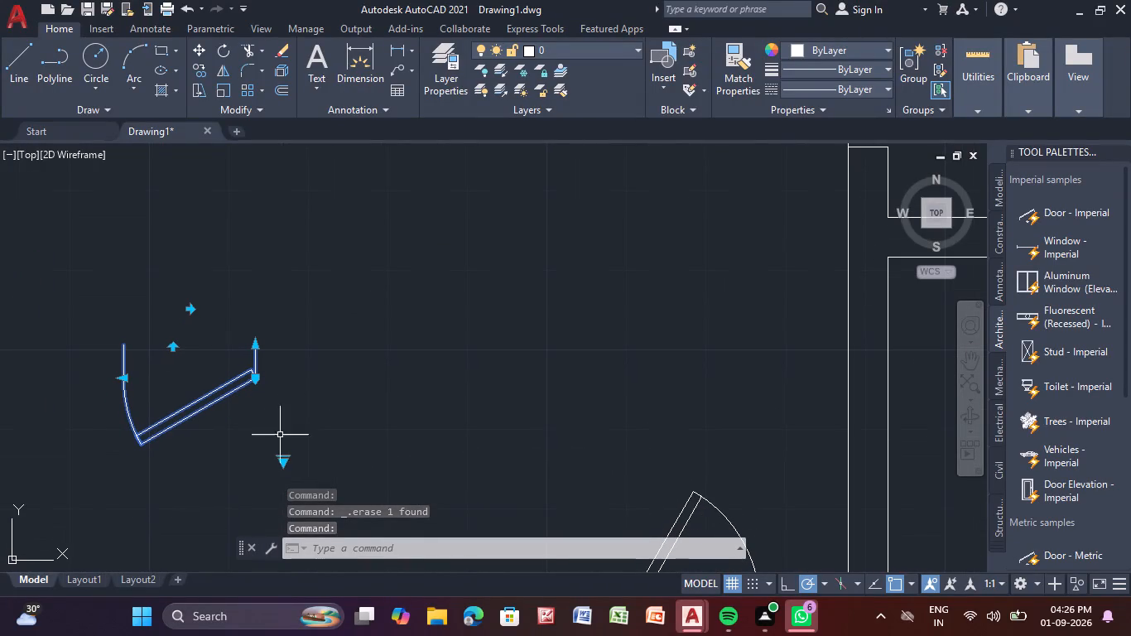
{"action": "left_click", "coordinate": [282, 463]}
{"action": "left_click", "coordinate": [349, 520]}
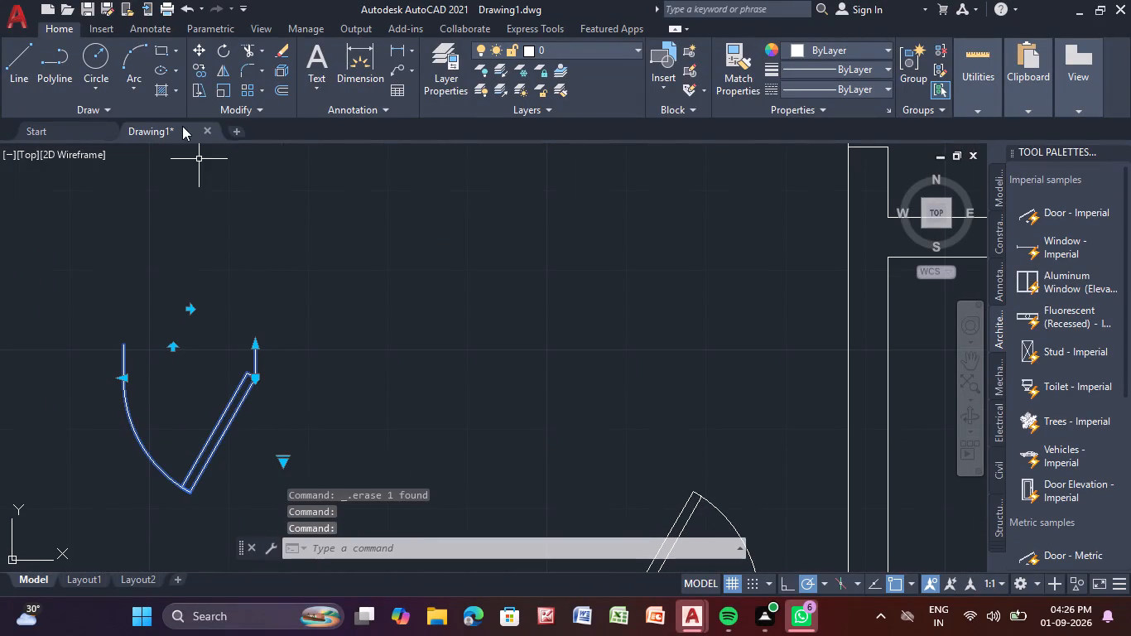
Rotate the spare door about the midpoint of its leaf until the leaf lies horizontal, with the swing arc above it.
{"action": "double_click", "coordinate": [222, 51]}
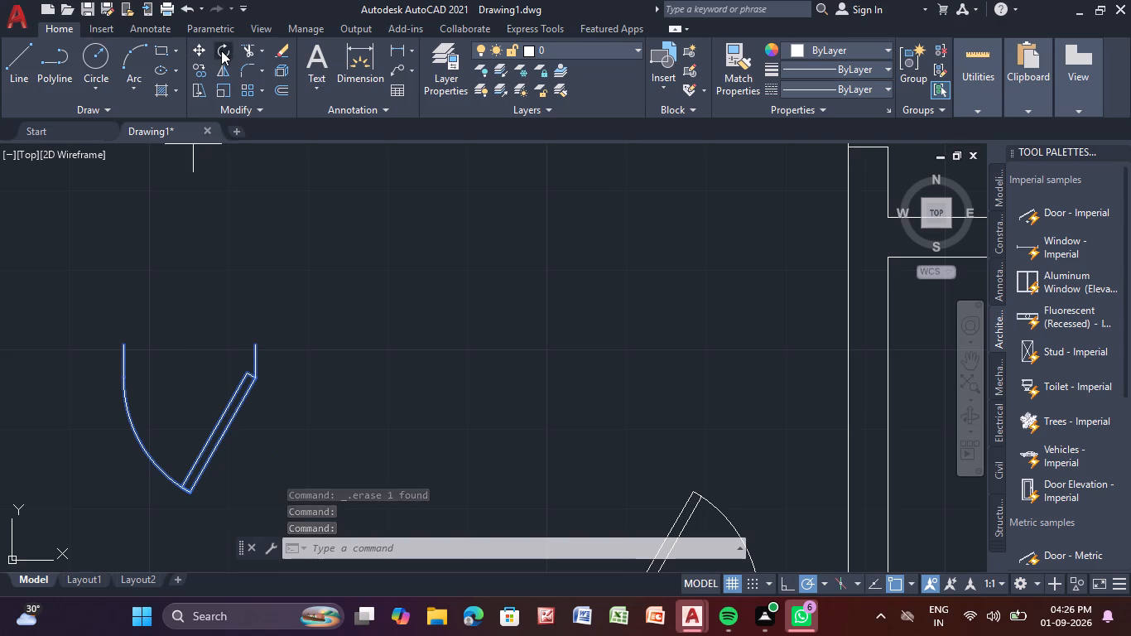
{"action": "left_click", "coordinate": [239, 386]}
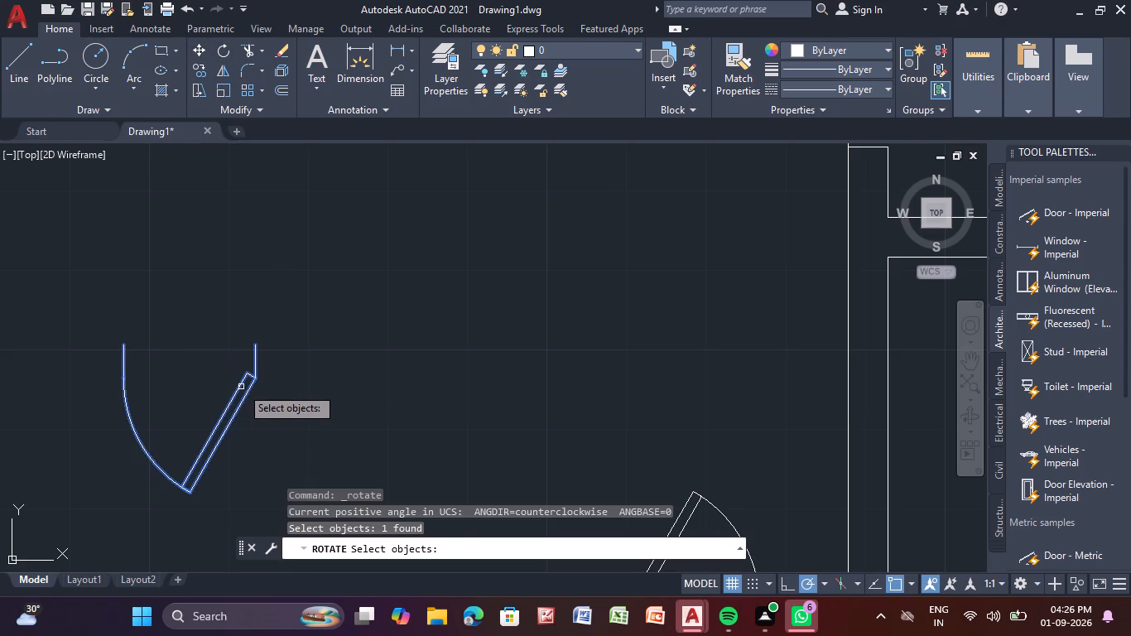
{"action": "key", "text": "Return"}
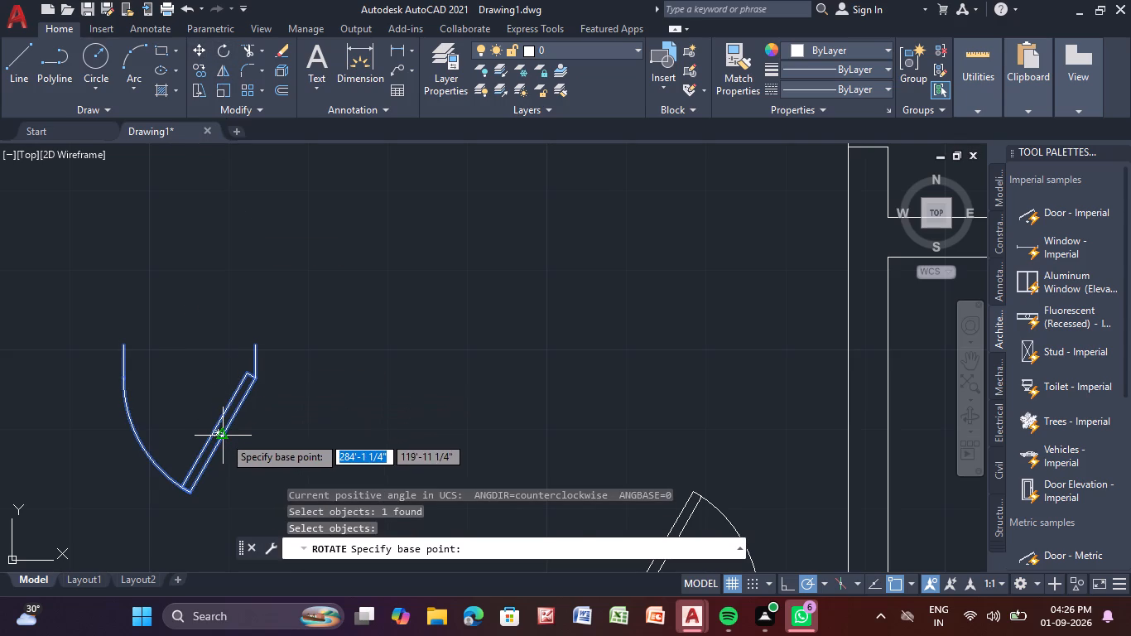
{"action": "left_click", "coordinate": [224, 436]}
{"action": "left_click", "coordinate": [236, 464]}
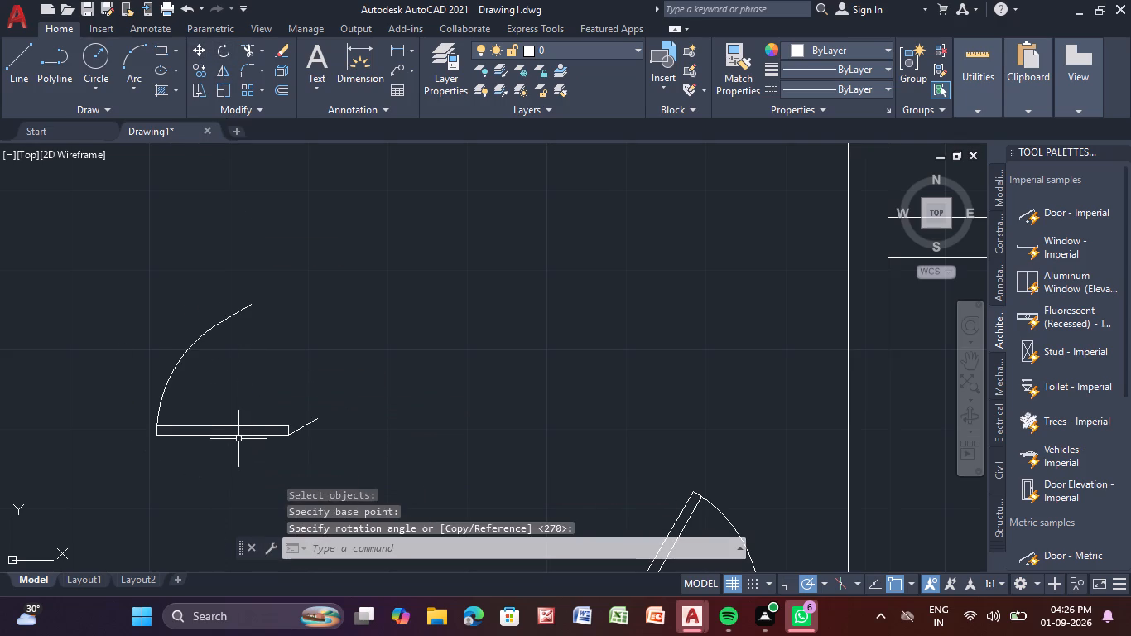
{"action": "key", "text": "Escape"}
Set the rotated spare door to Open 45º and deselect it.
{"action": "left_click", "coordinate": [242, 426]}
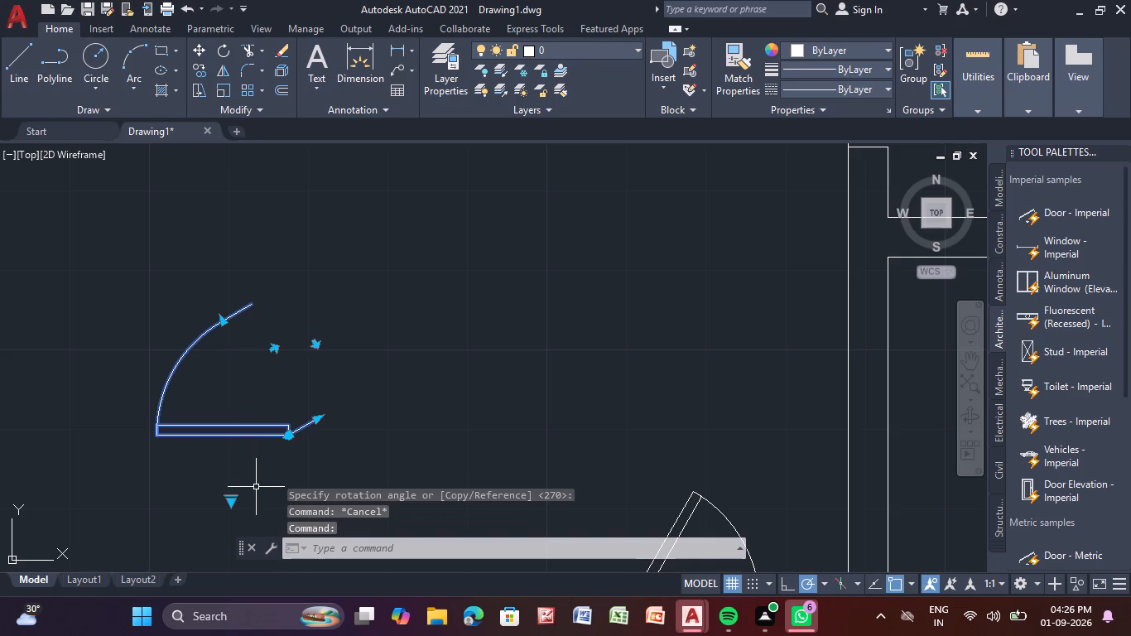
{"action": "left_click", "coordinate": [234, 502]}
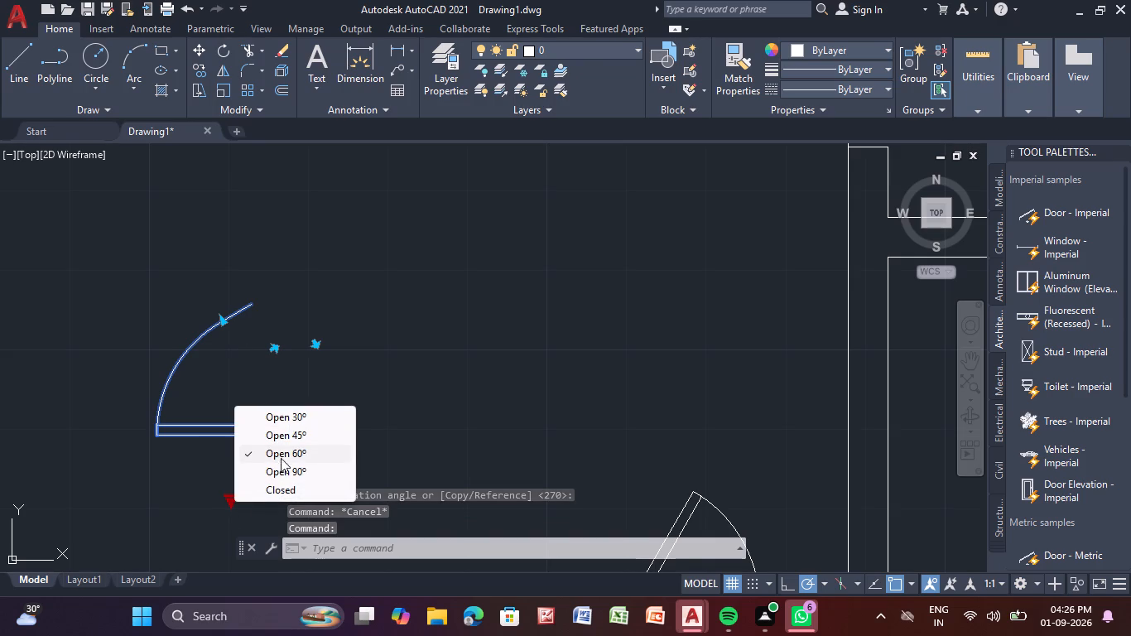
{"action": "left_click", "coordinate": [292, 436]}
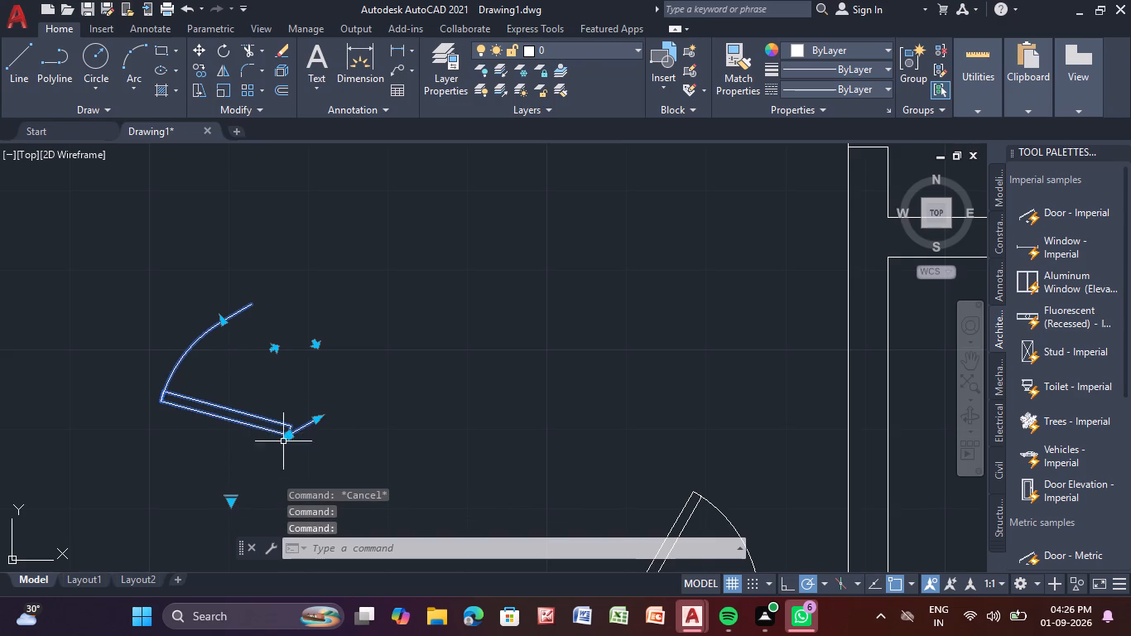
{"action": "key", "text": "Escape"}
{"action": "key", "text": "Escape"}
{"action": "key", "text": "Escape"}
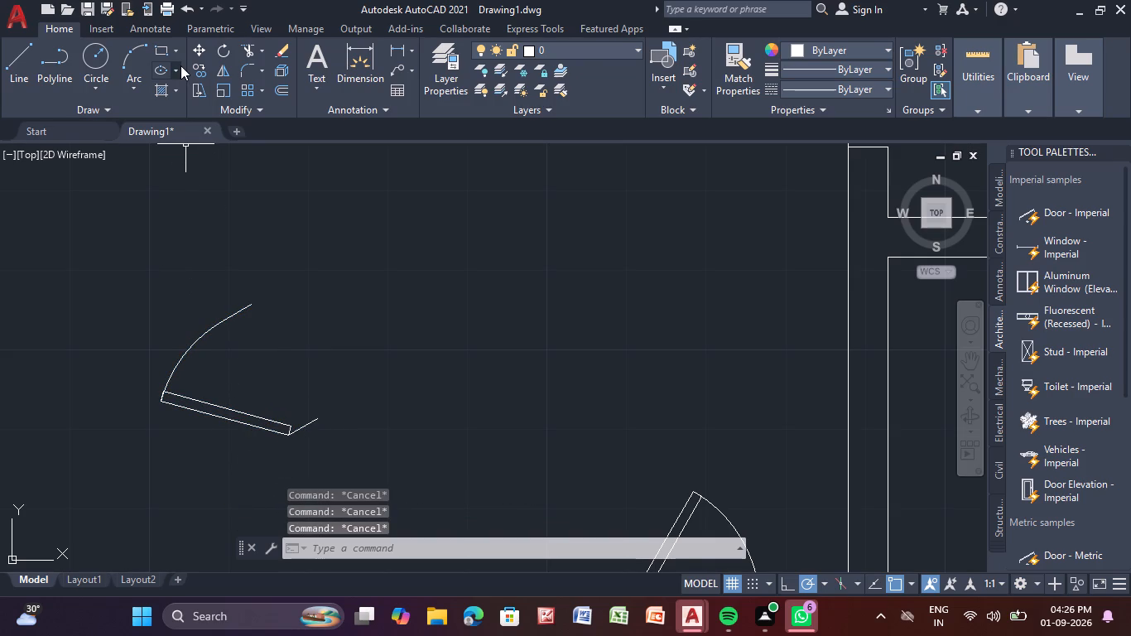
Copy the rotated door from the midpoint of its leaf into the partition opening, just above the south jamb.
{"action": "double_click", "coordinate": [195, 68]}
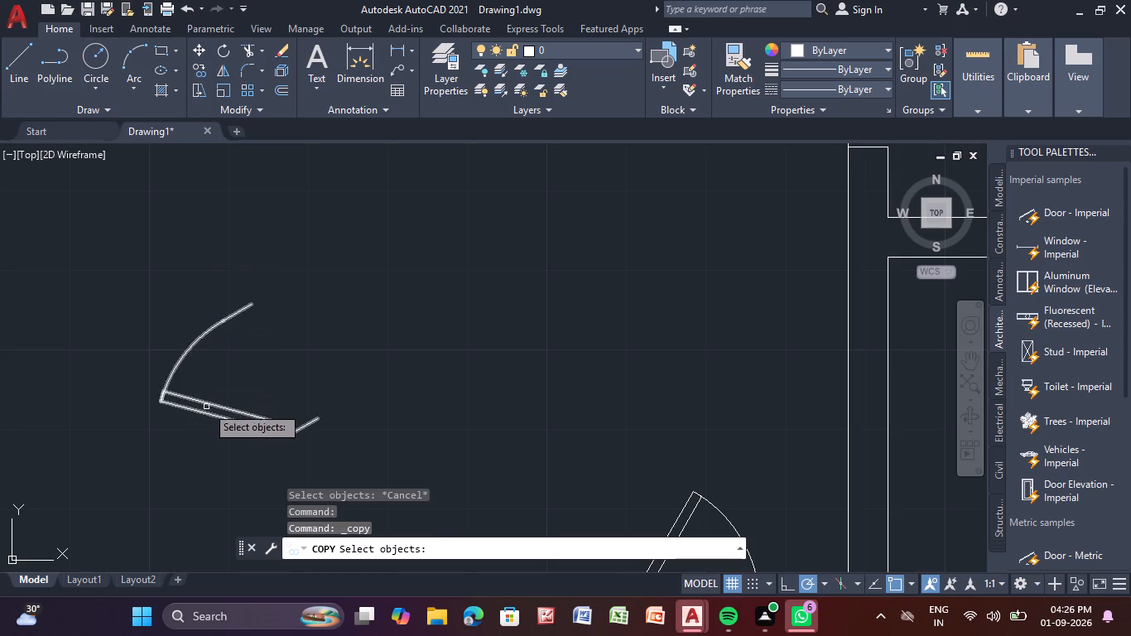
{"action": "left_click", "coordinate": [209, 402]}
{"action": "key", "text": "Return"}
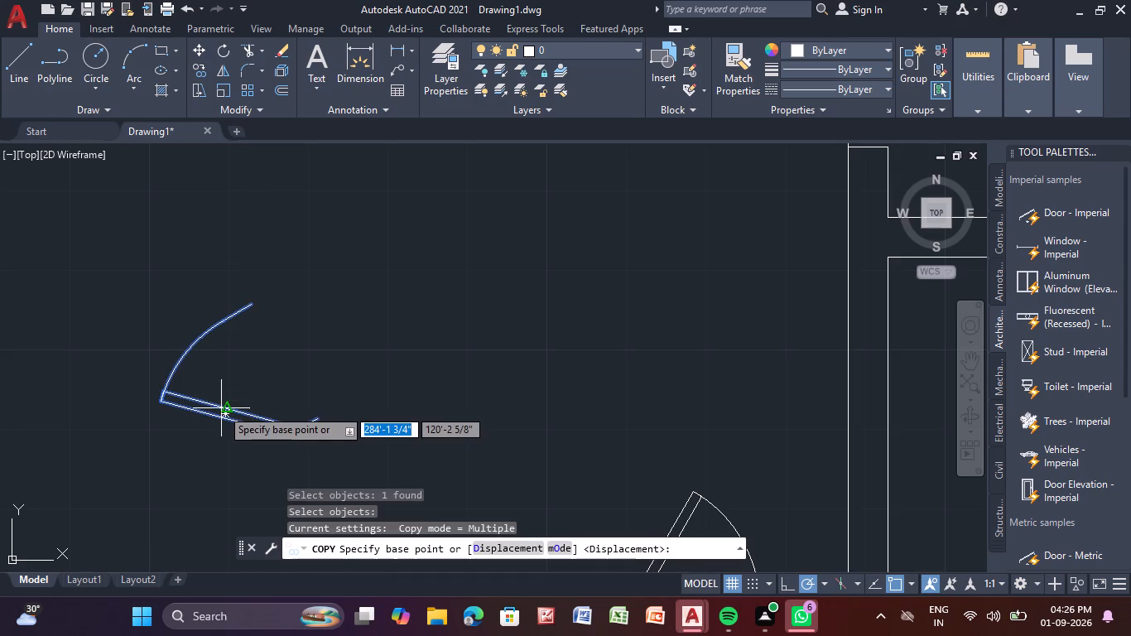
{"action": "left_click_drag", "start_coordinate": [221, 408], "coordinate": [240, 402]}
{"action": "scroll", "coordinate": [466, 301], "scroll_direction": "down", "scroll_amount": 1}
{"action": "middle_click_drag", "start_coordinate": [466, 300], "coordinate": [298, 348]}
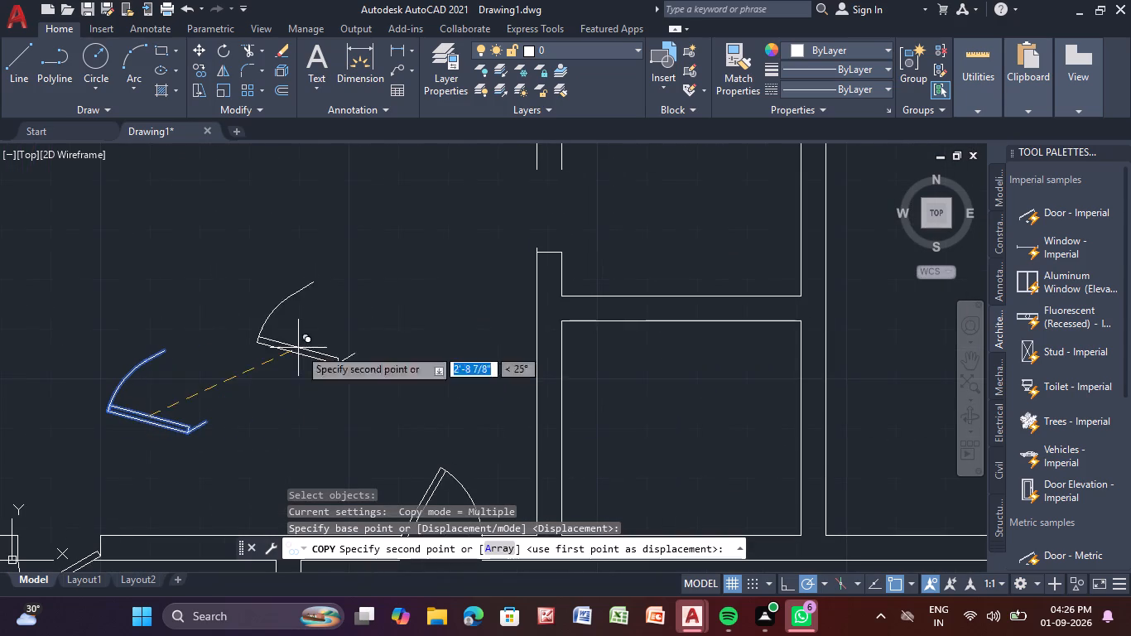
{"action": "middle_click_drag", "start_coordinate": [490, 228], "coordinate": [427, 297]}
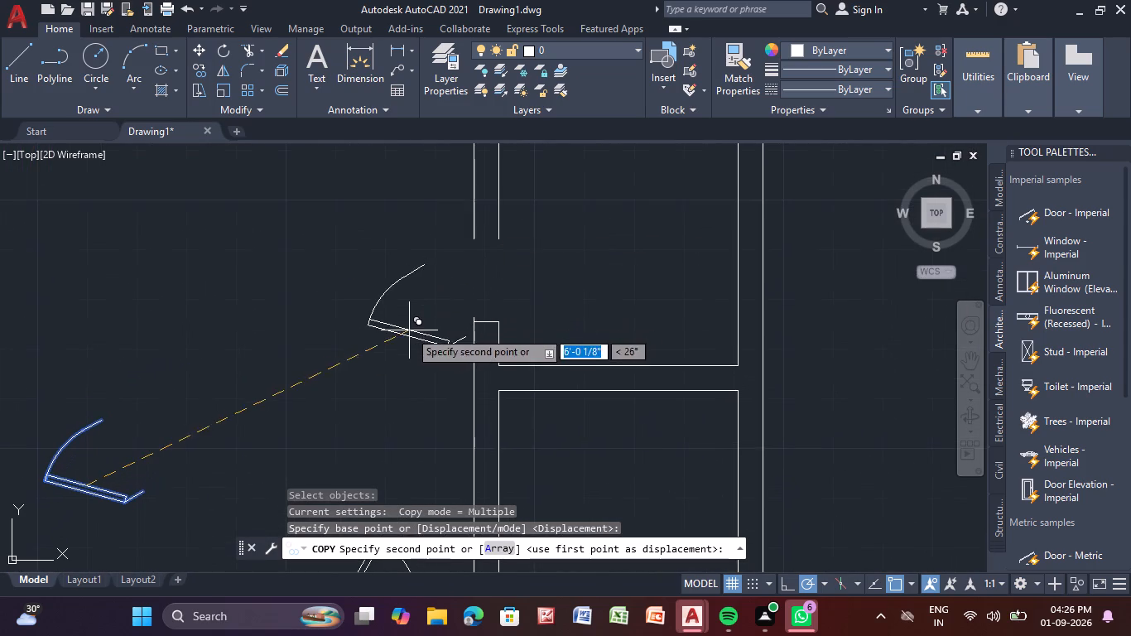
{"action": "scroll", "coordinate": [464, 297], "scroll_direction": "up", "scroll_amount": 2}
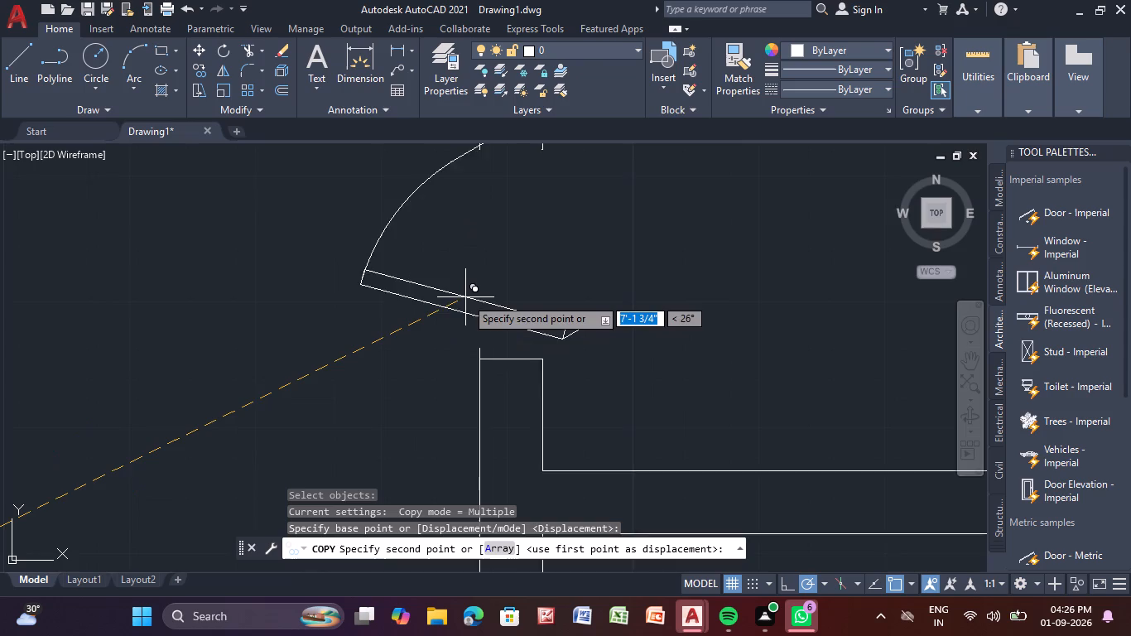
{"action": "scroll", "coordinate": [465, 297], "scroll_direction": "down", "scroll_amount": 1}
{"action": "middle_click_drag", "start_coordinate": [466, 297], "coordinate": [430, 339]}
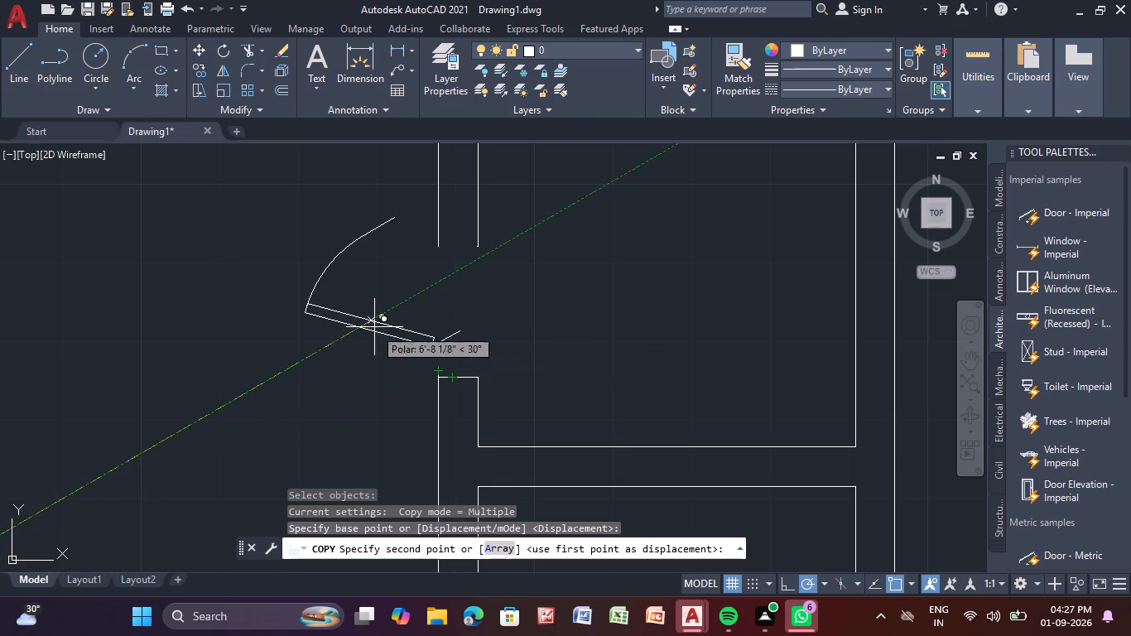
{"action": "left_click", "coordinate": [425, 326]}
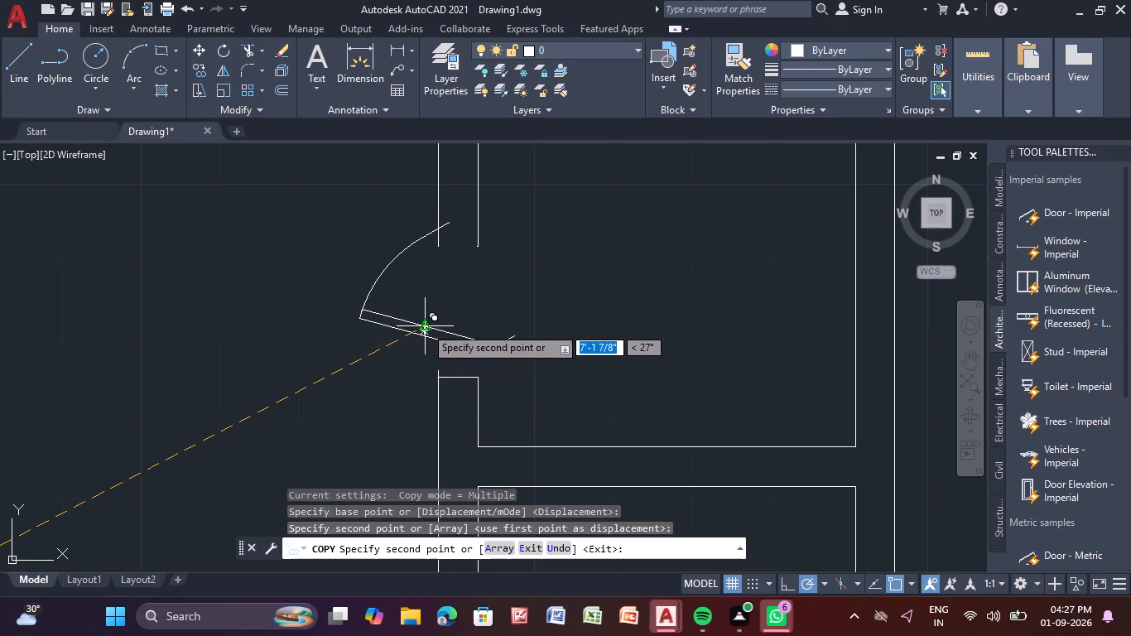
{"action": "key", "text": "Escape"}
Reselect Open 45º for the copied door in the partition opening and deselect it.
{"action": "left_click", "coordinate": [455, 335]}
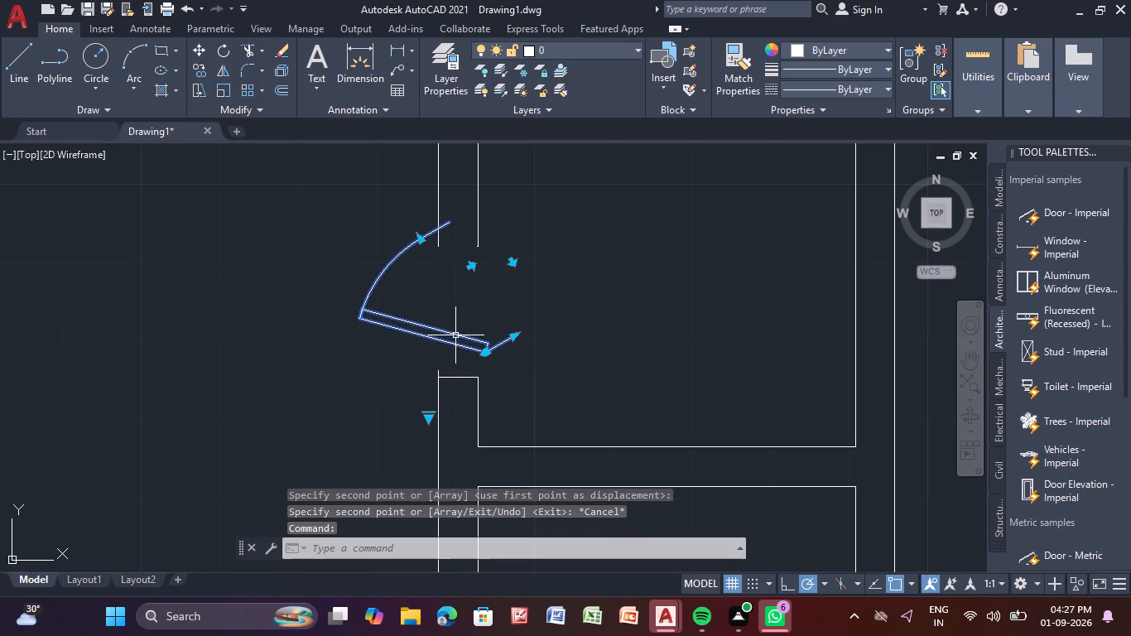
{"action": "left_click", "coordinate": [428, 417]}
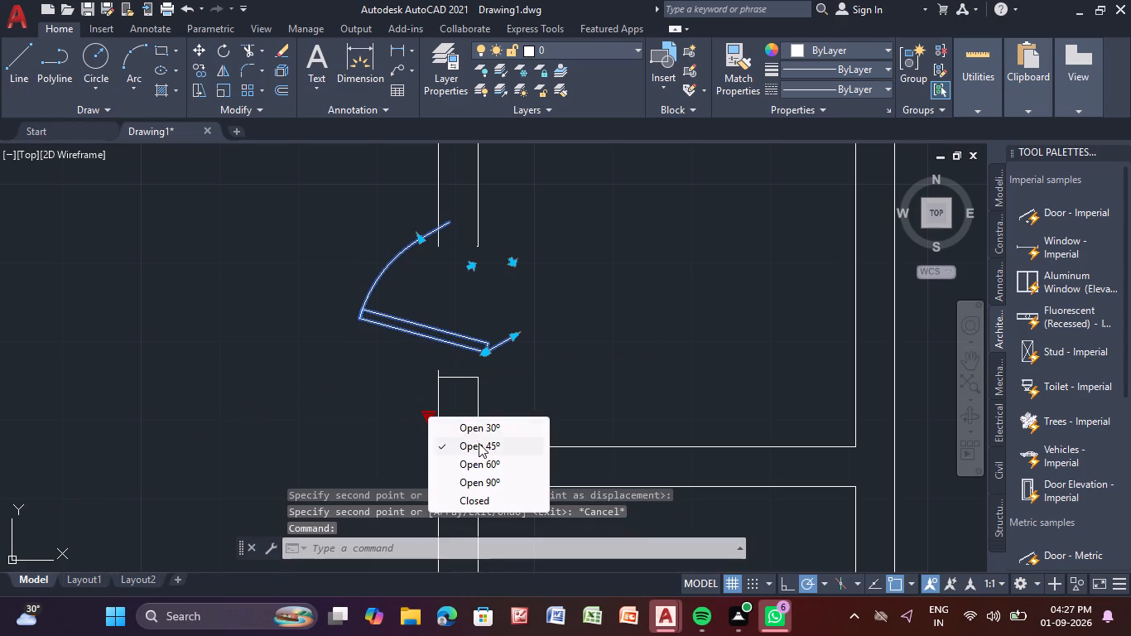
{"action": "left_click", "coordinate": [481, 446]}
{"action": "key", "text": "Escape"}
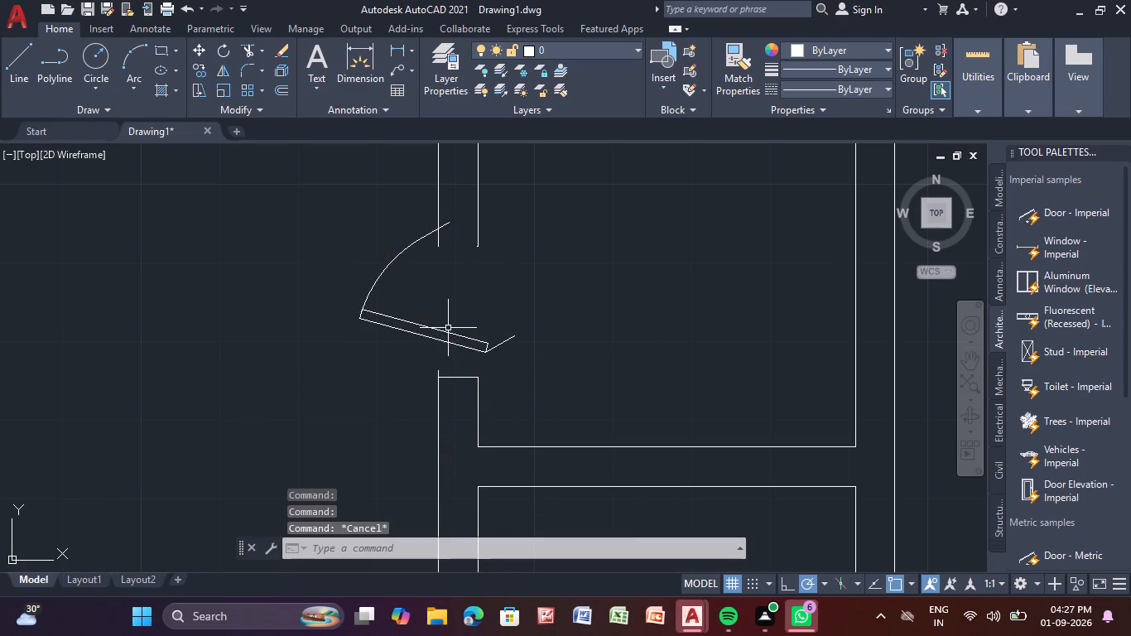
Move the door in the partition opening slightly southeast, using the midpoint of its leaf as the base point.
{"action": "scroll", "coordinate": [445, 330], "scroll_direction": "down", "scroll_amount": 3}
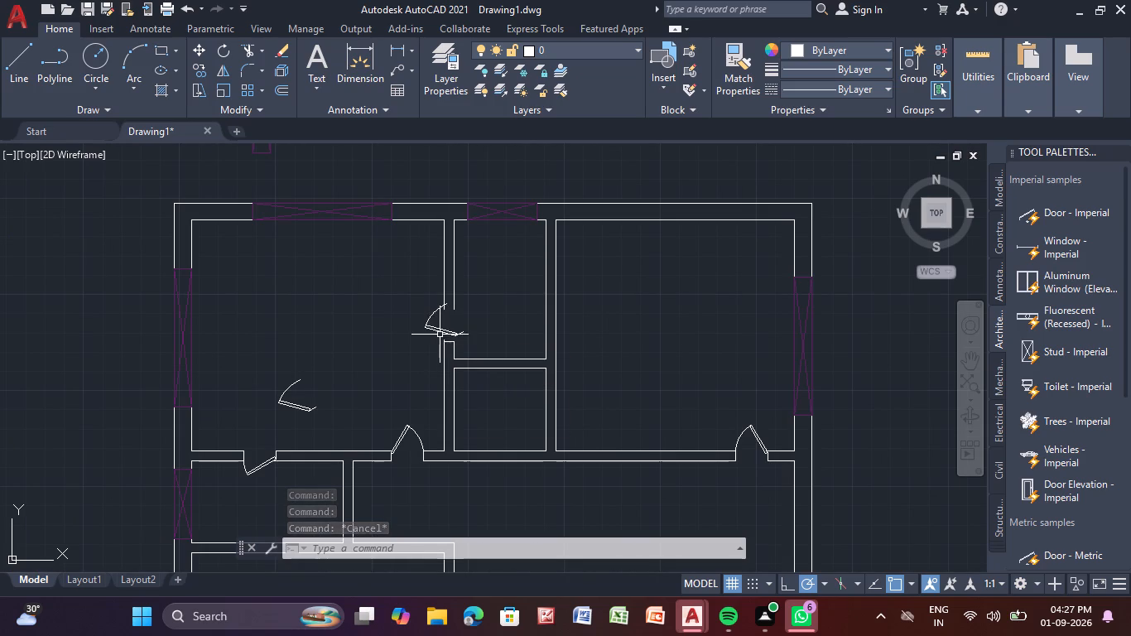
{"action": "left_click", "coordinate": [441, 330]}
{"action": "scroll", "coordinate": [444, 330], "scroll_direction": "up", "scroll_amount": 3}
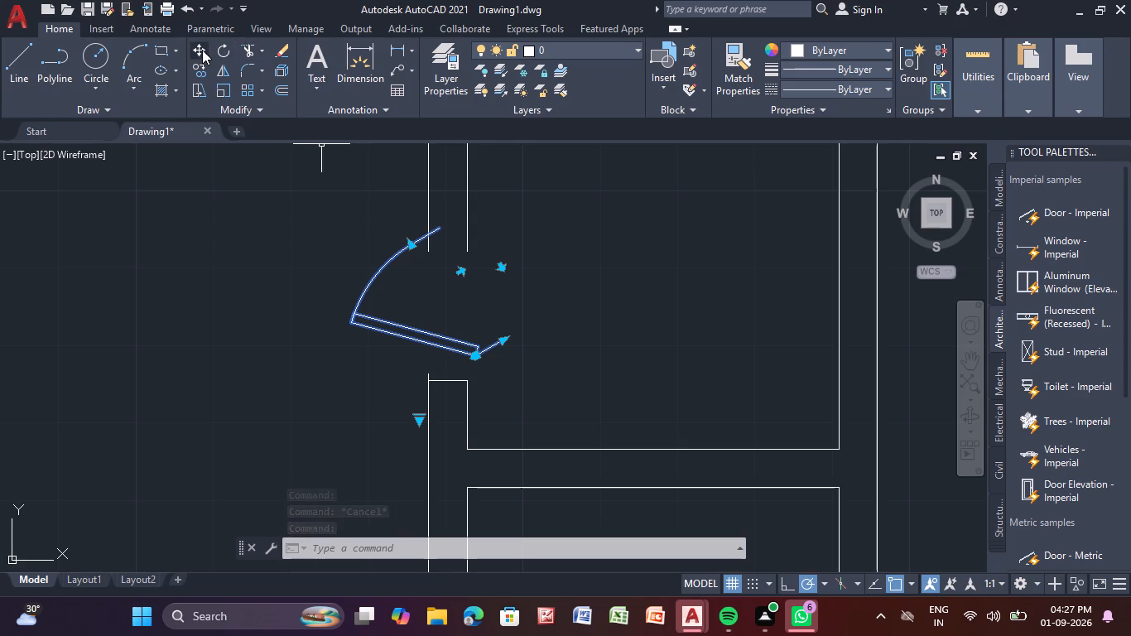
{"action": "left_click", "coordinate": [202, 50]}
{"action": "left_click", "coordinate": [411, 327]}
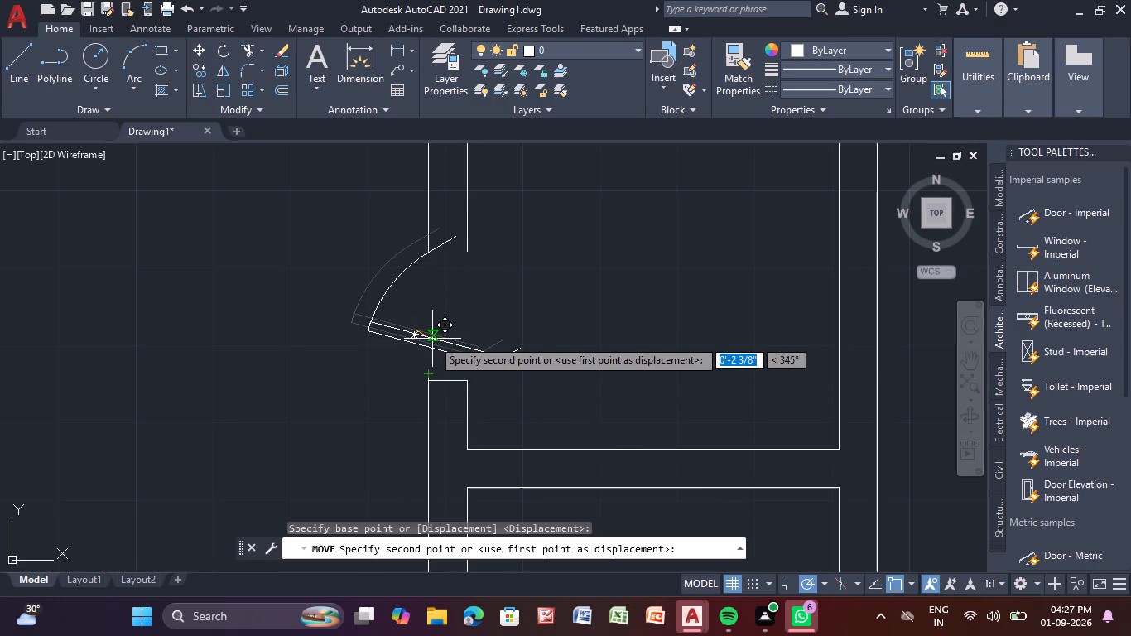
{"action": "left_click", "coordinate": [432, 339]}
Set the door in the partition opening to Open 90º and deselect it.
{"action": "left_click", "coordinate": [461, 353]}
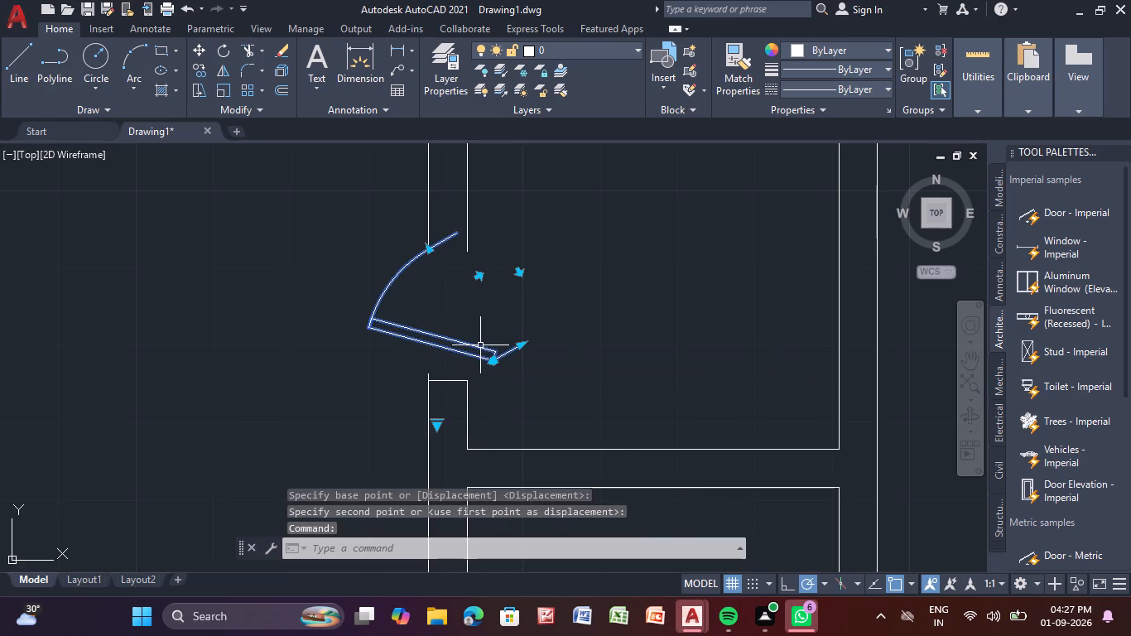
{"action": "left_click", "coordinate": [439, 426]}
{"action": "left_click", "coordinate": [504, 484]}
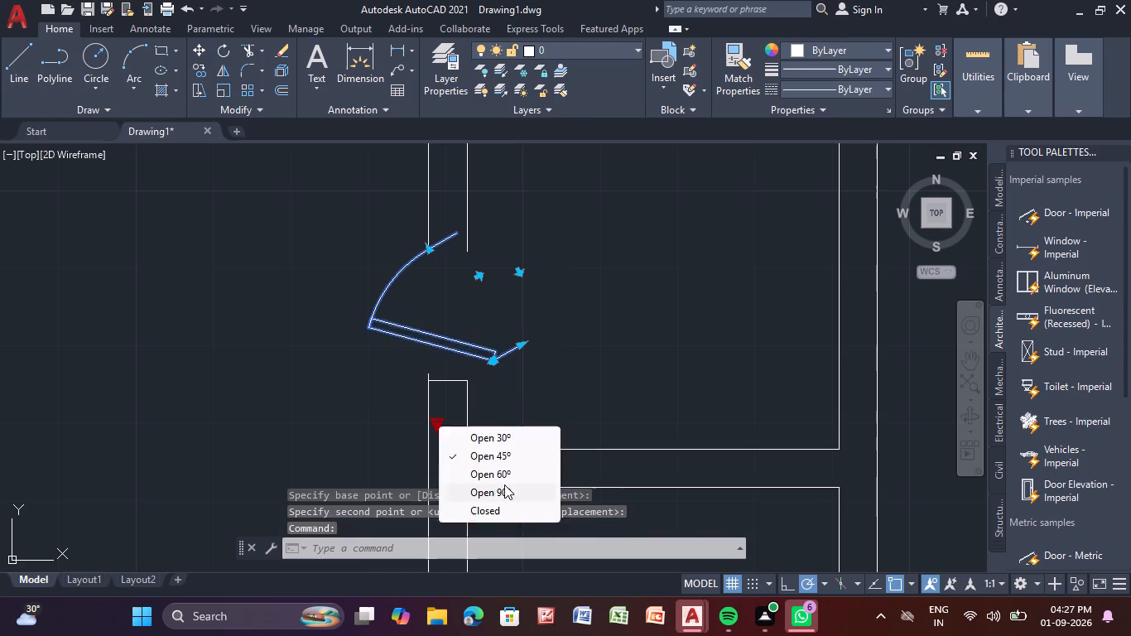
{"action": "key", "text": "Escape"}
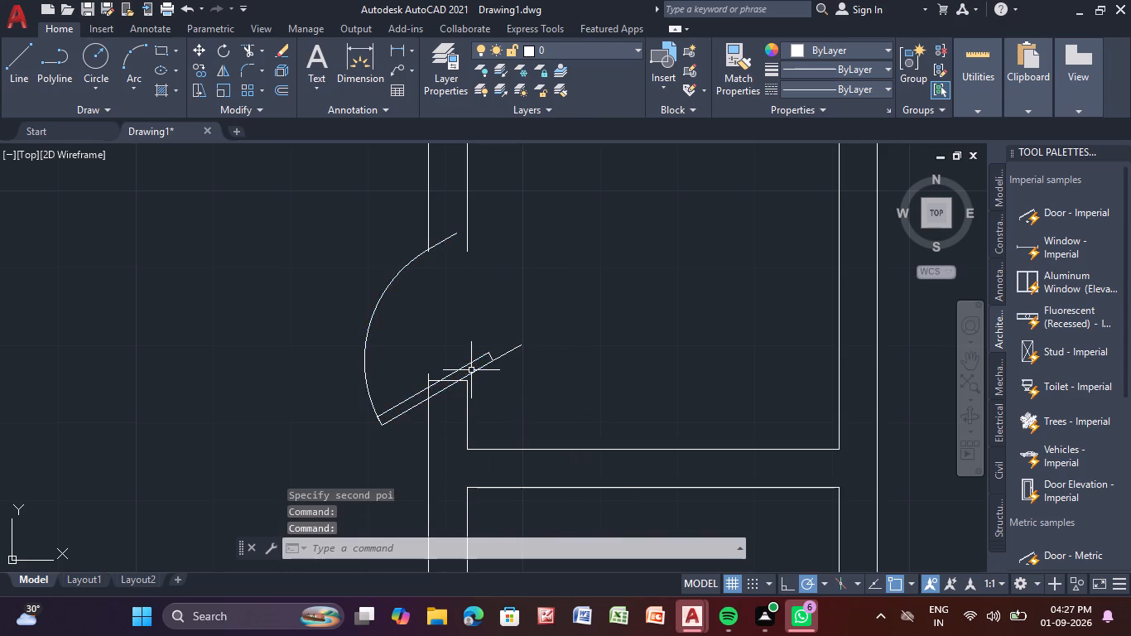
Try to rotate the partition-opening door about the hinge end of its leaf, switching Ortho mode on.
{"action": "left_click", "coordinate": [469, 366]}
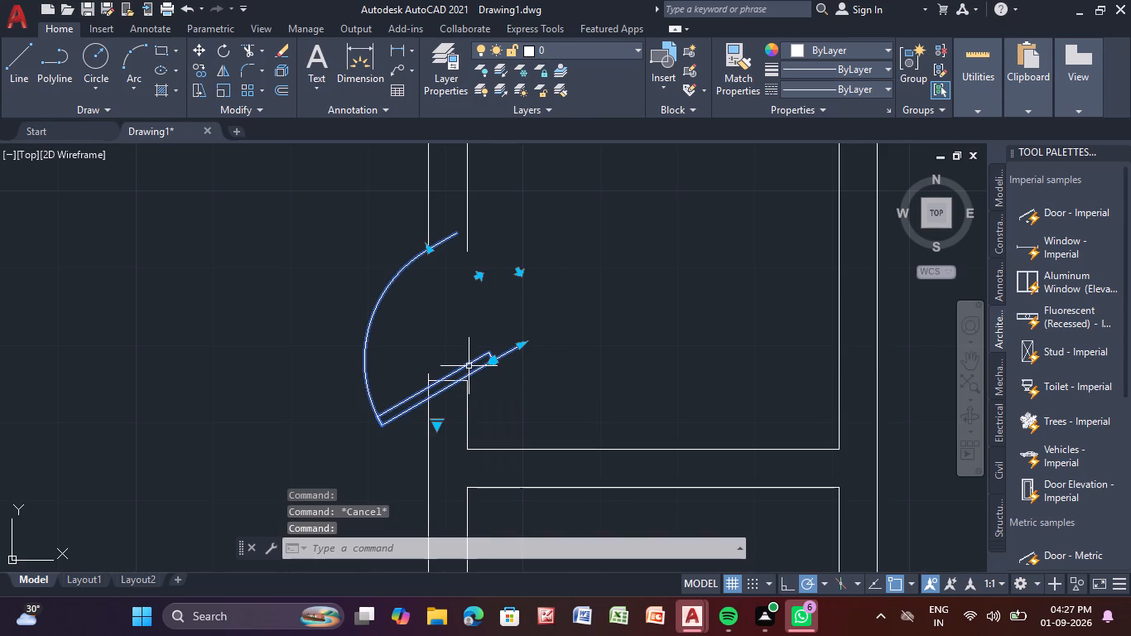
{"action": "left_click", "coordinate": [230, 49]}
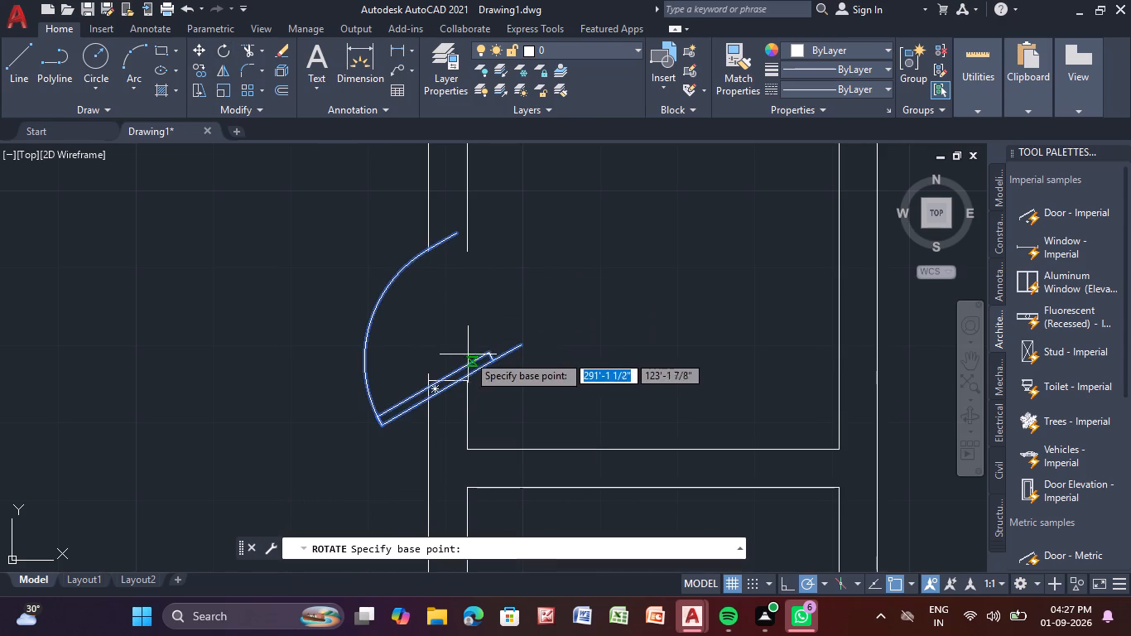
{"action": "left_click", "coordinate": [484, 354]}
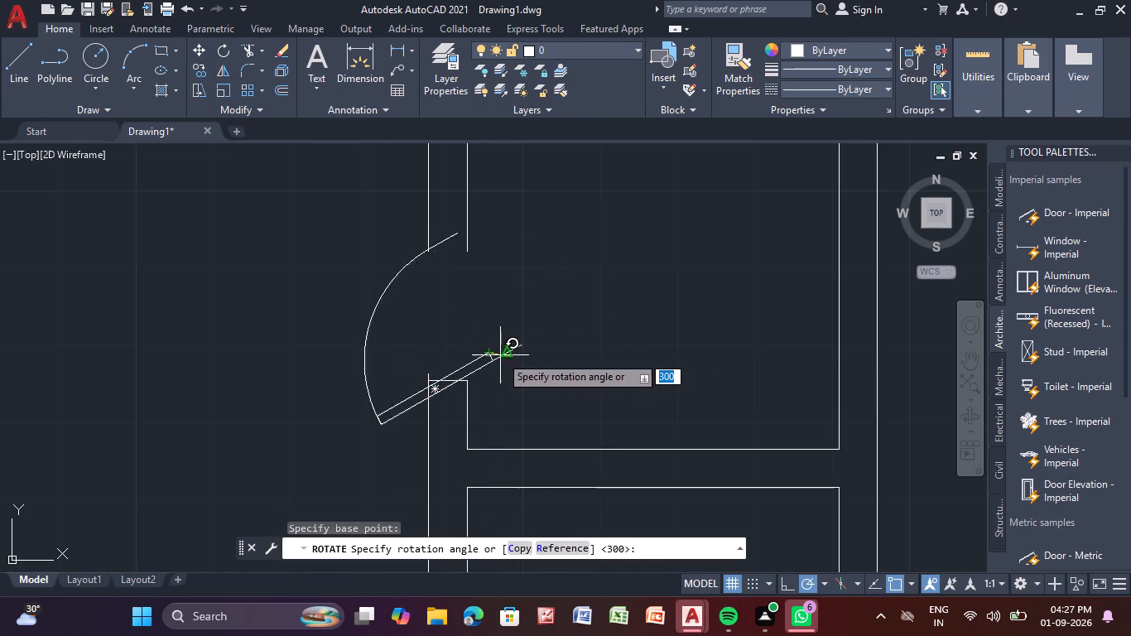
{"action": "left_click", "coordinate": [788, 590]}
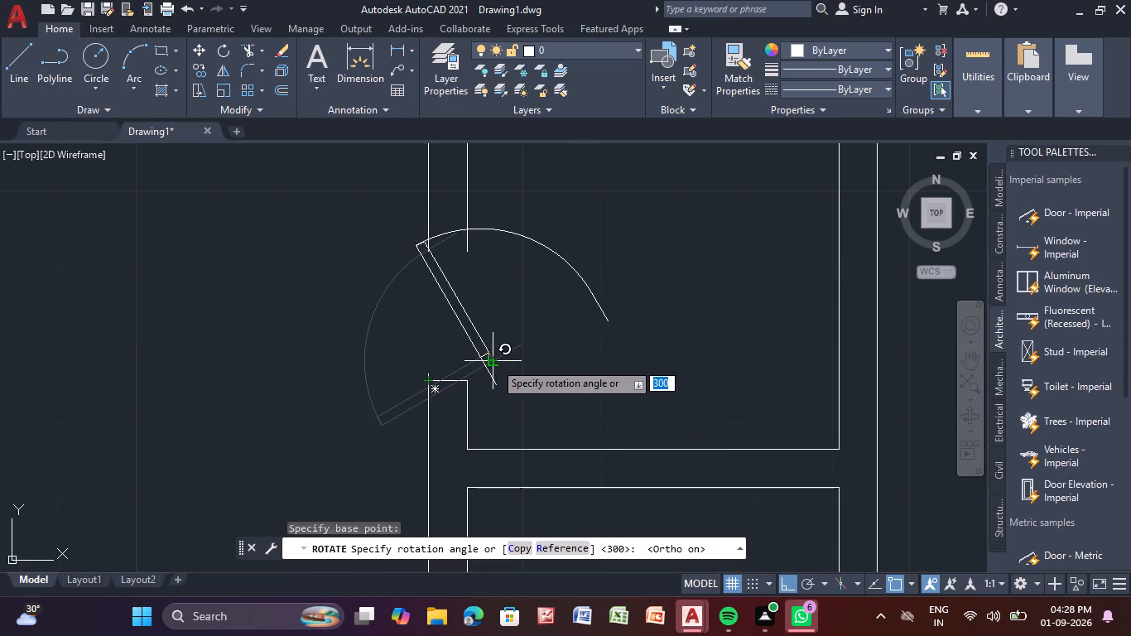
{"action": "key", "text": "Escape"}
Erase the door placed in the partition opening.
{"action": "left_click", "coordinate": [396, 277]}
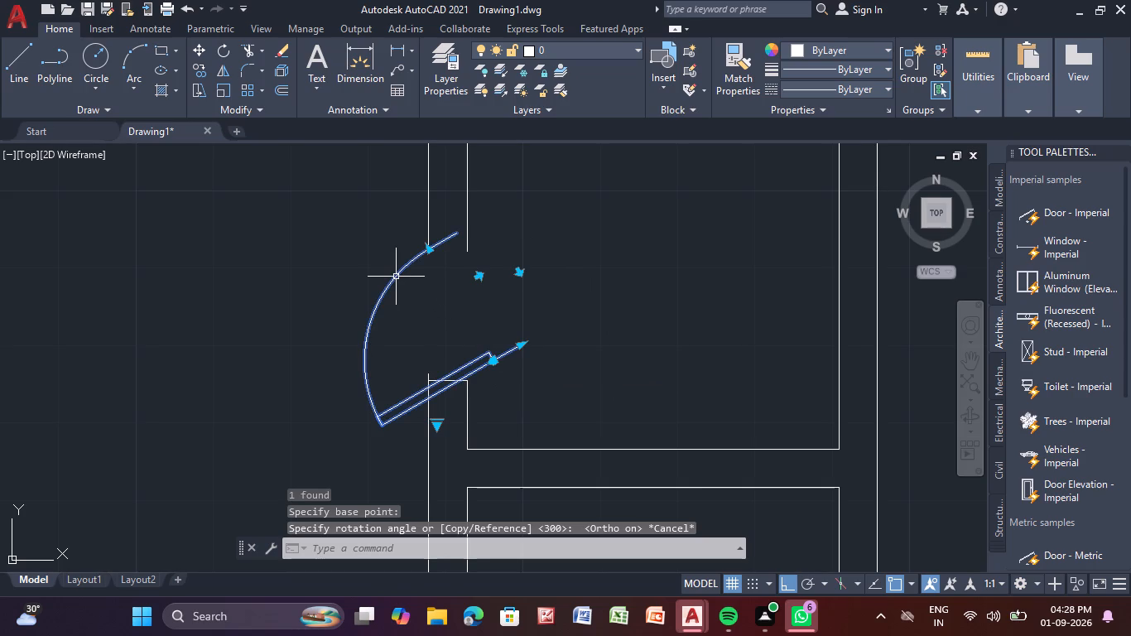
{"action": "key", "text": "Delete"}
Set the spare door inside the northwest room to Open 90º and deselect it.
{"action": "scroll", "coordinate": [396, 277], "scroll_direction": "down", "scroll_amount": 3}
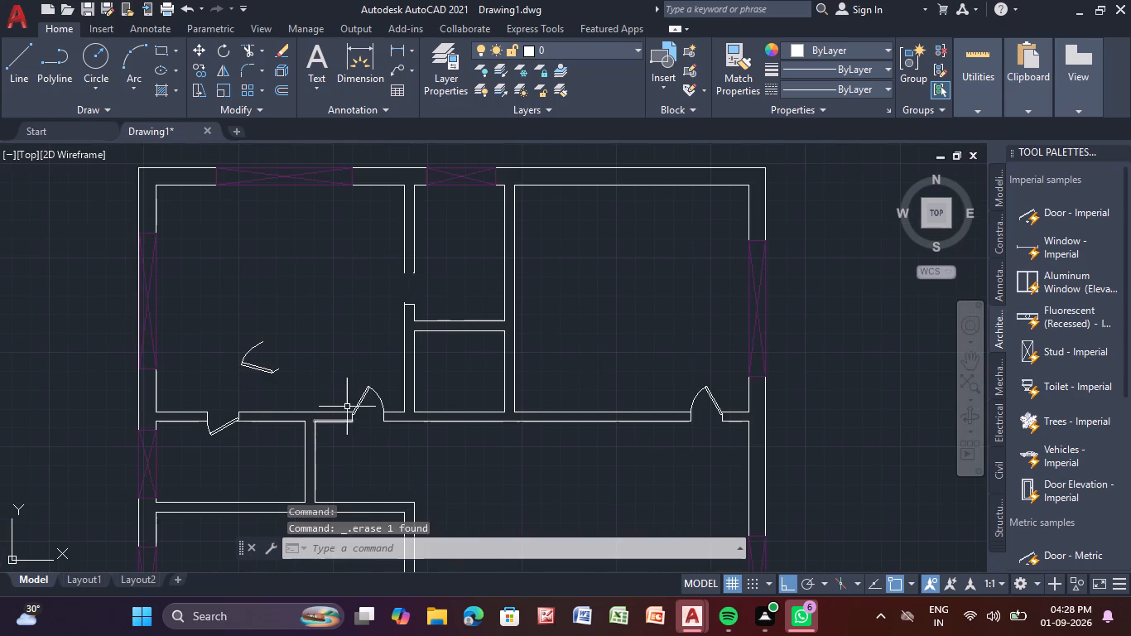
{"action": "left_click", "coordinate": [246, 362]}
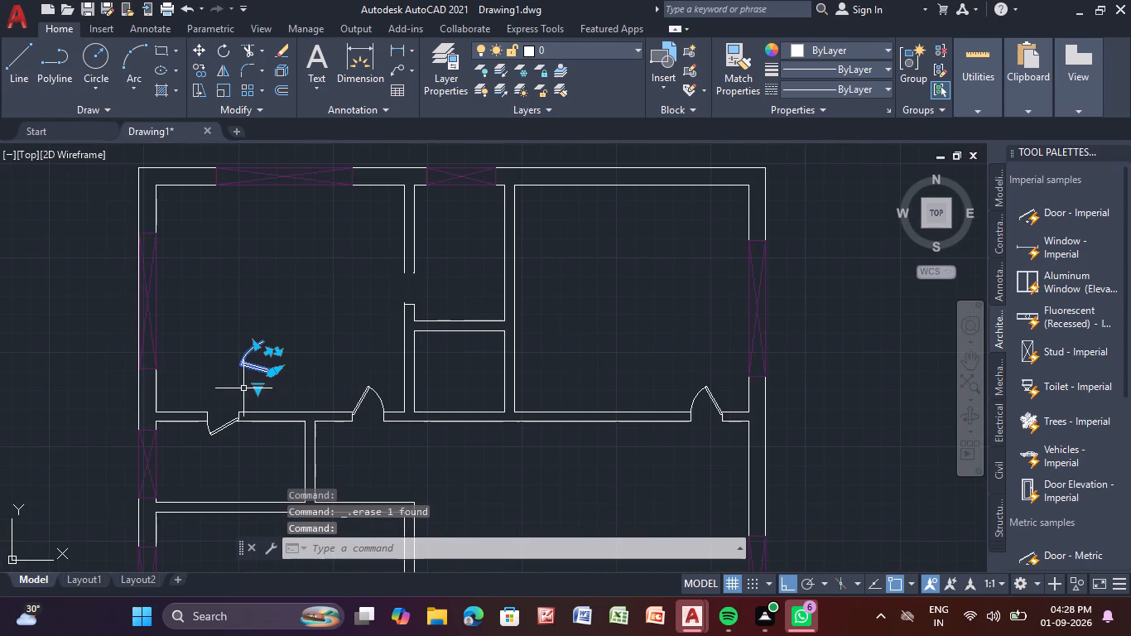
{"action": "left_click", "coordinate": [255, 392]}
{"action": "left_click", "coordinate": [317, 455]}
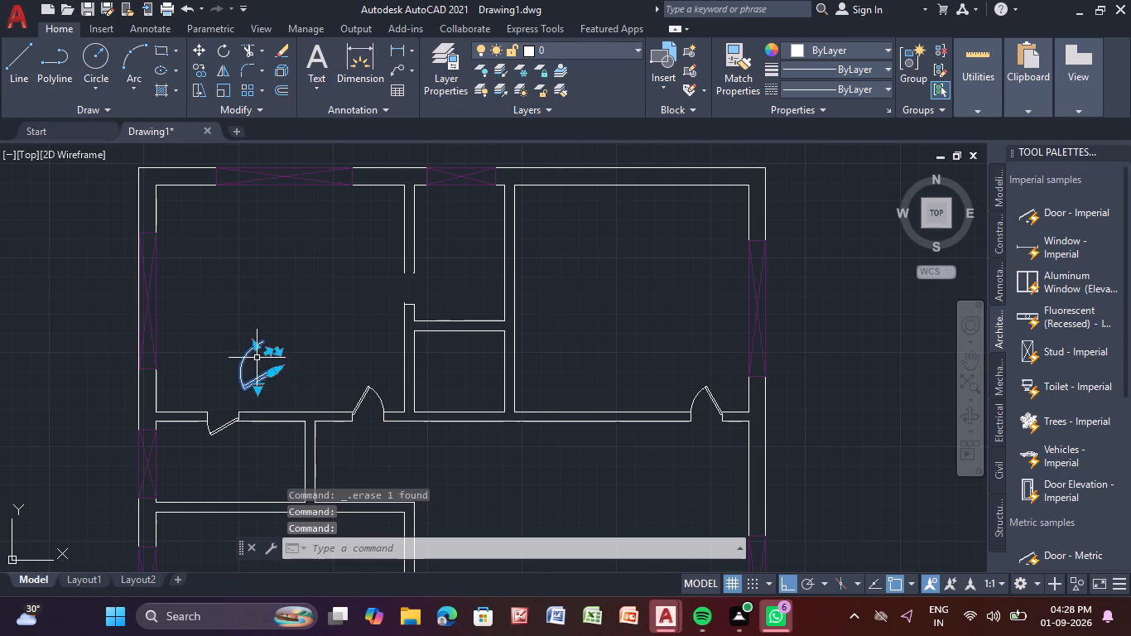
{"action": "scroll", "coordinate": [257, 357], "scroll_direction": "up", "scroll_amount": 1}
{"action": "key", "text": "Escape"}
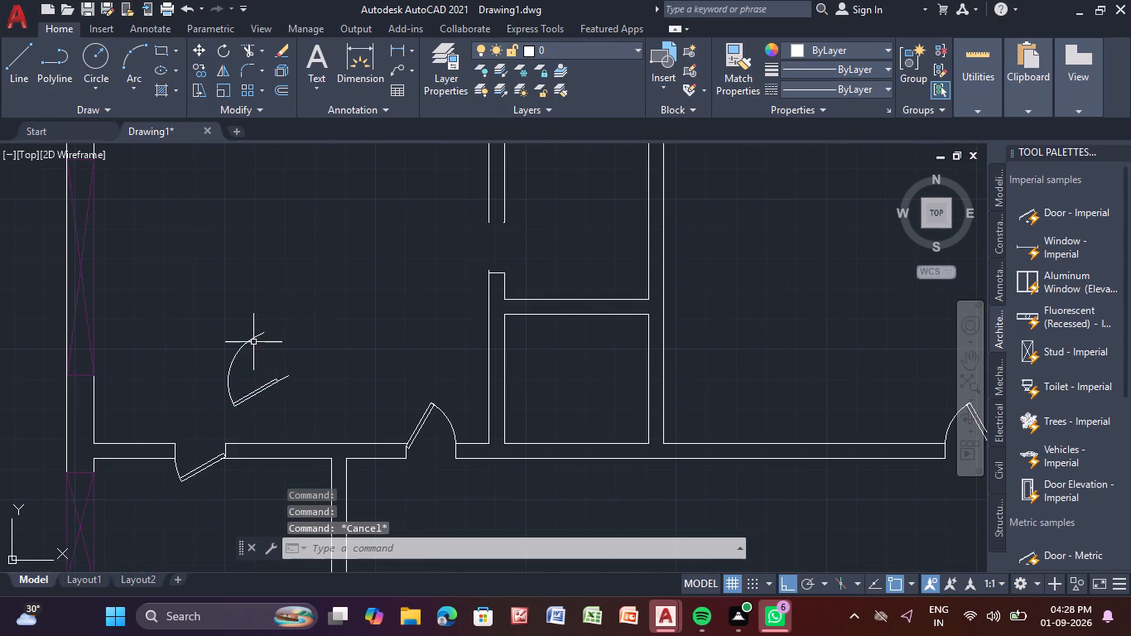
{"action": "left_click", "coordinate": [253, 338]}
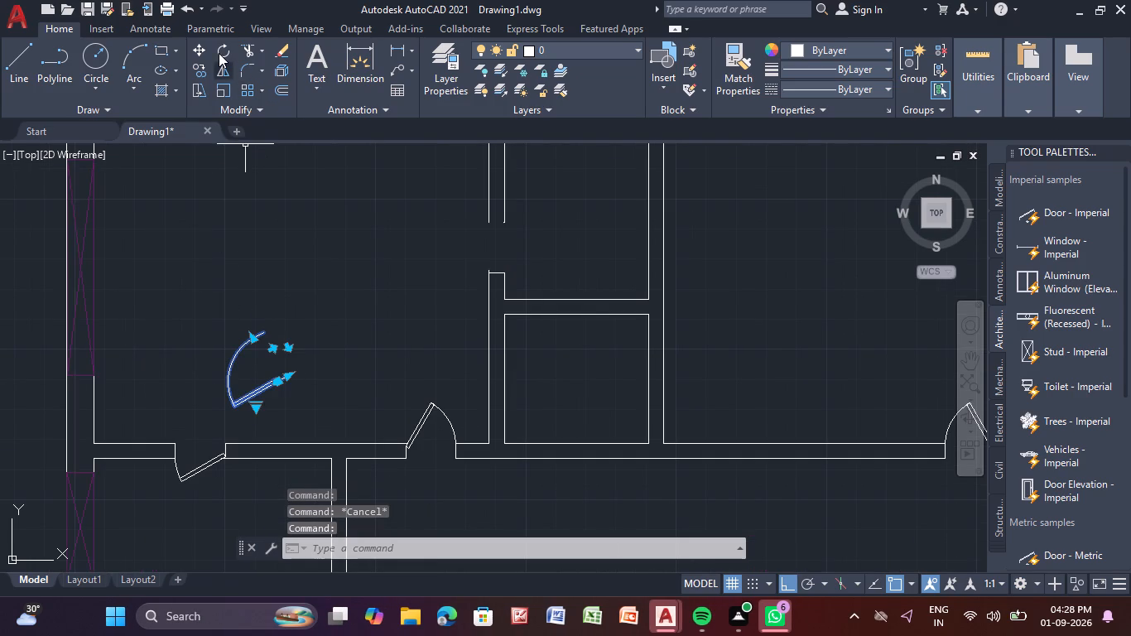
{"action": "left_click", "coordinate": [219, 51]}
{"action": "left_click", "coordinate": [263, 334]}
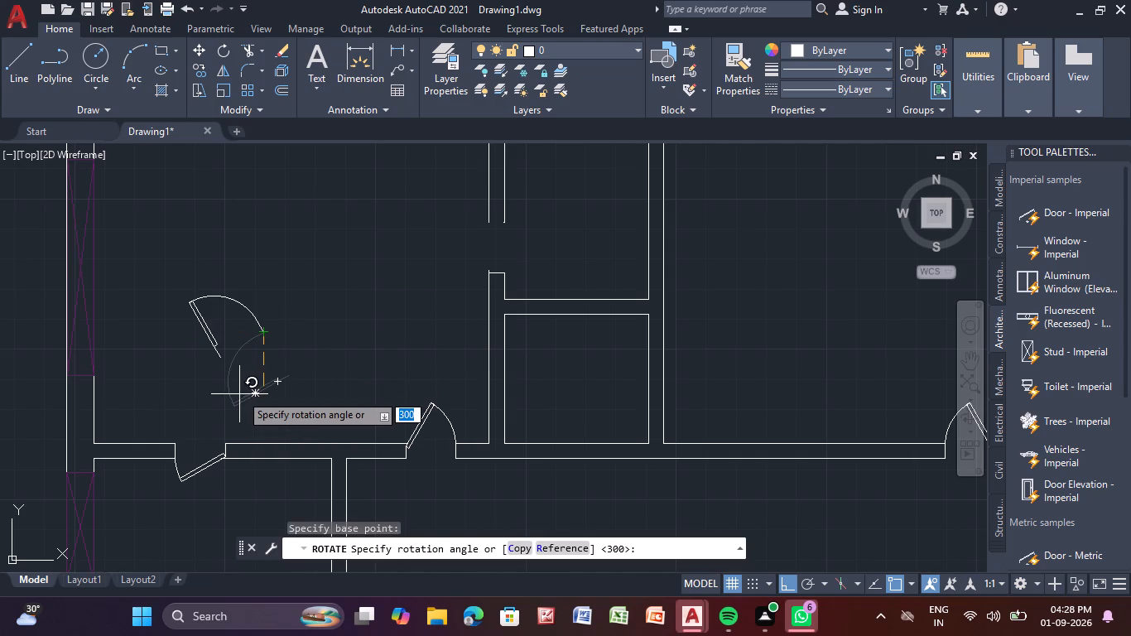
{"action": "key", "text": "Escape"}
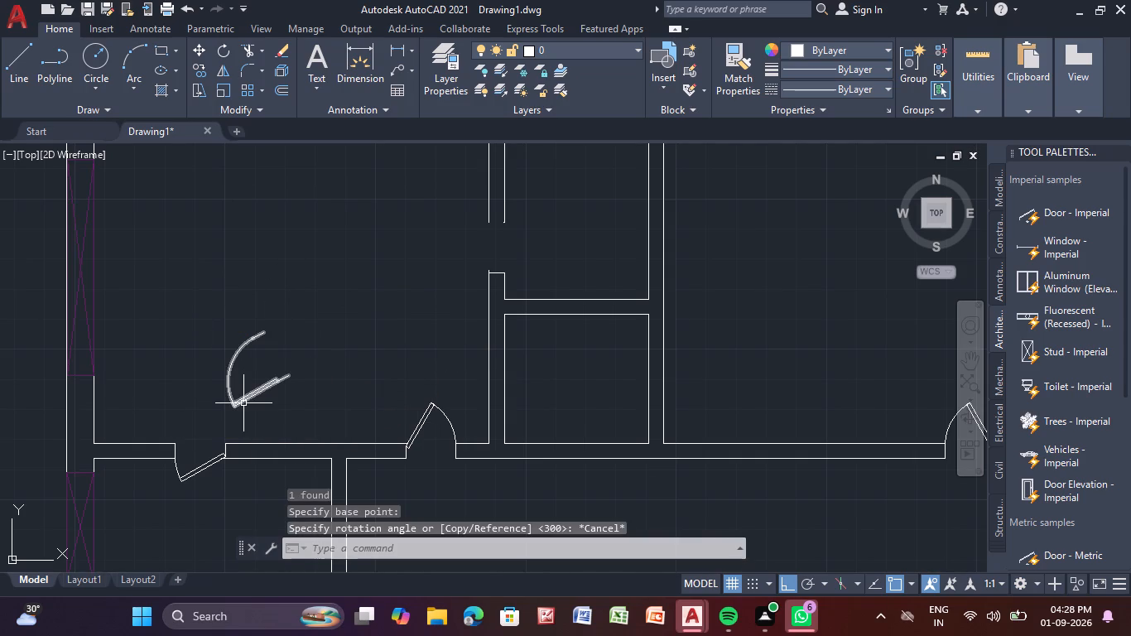
Erase the spare door inside the northwest room.
{"action": "left_click", "coordinate": [243, 403]}
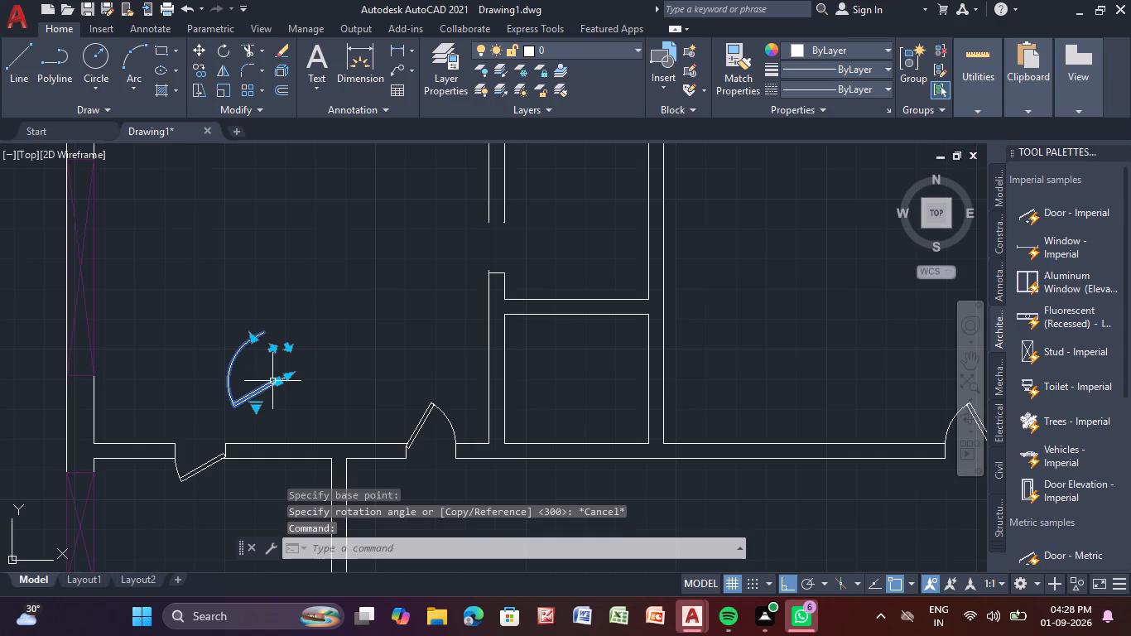
{"action": "key", "text": "Delete"}
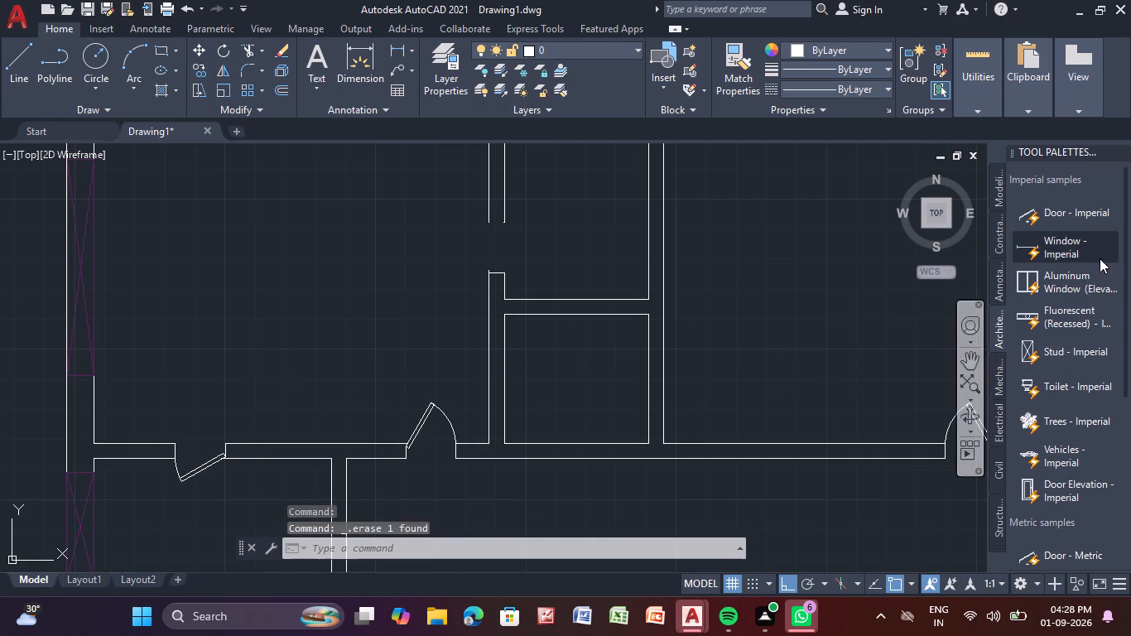
Insert a new Door - Imperial block with its insertion point inside the northwest room.
{"action": "left_click", "coordinate": [1054, 214]}
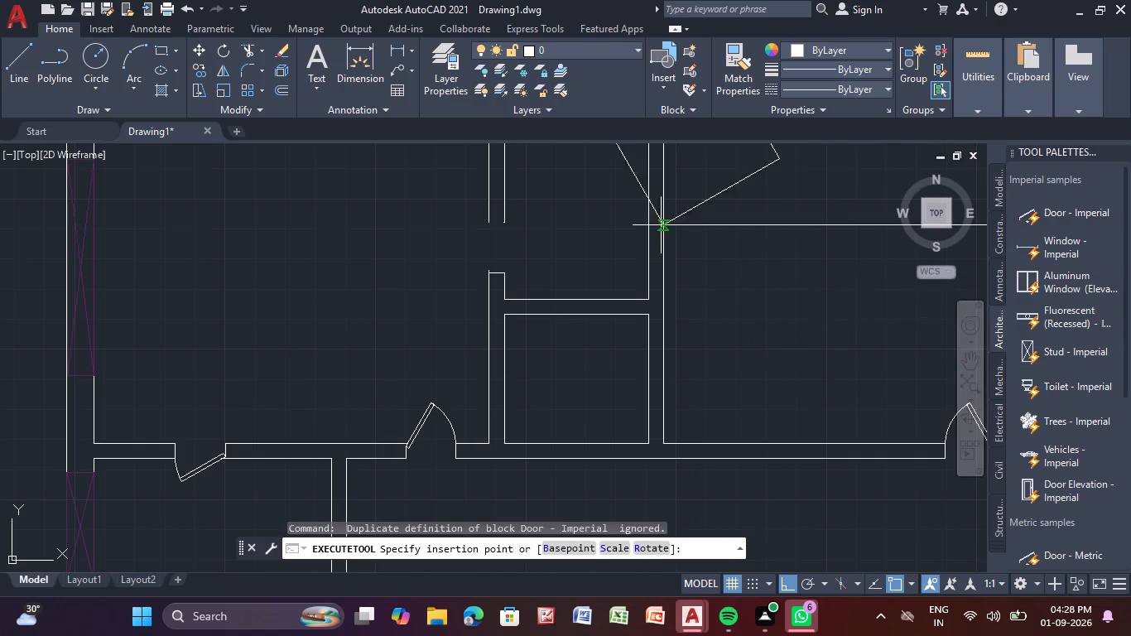
{"action": "left_click", "coordinate": [267, 217]}
Scale the oversized new door down about the midpoint of its leaf so it sits northeast of the plan.
{"action": "scroll", "coordinate": [324, 194], "scroll_direction": "down", "scroll_amount": 4}
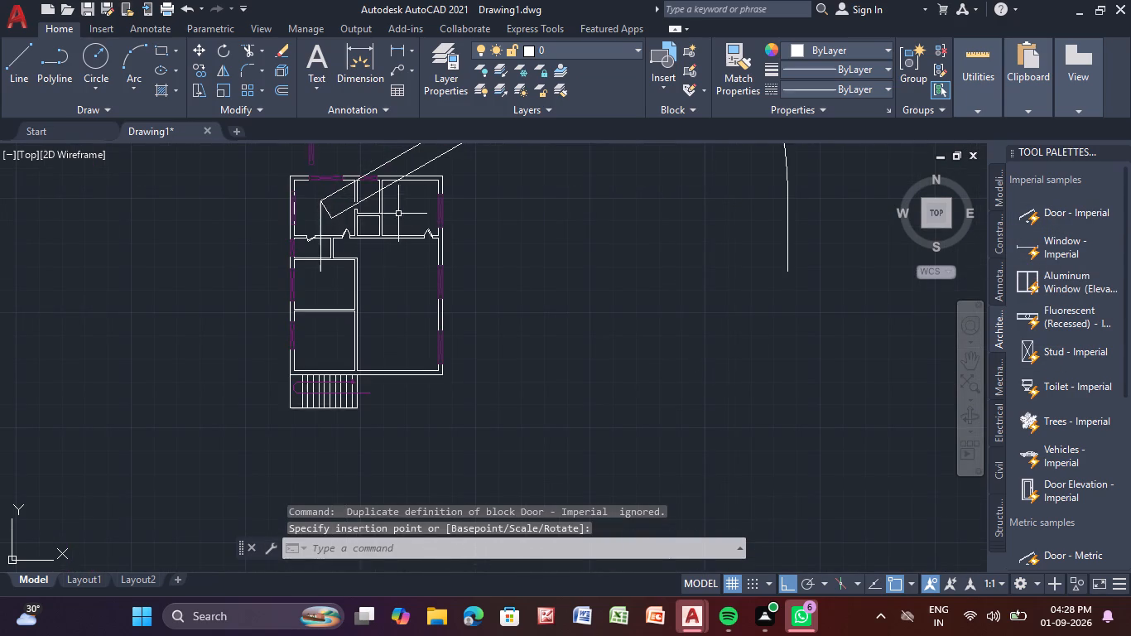
{"action": "scroll", "coordinate": [544, 246], "scroll_direction": "down", "scroll_amount": 2}
{"action": "middle_click_drag", "start_coordinate": [544, 246], "coordinate": [512, 353]}
{"action": "left_click", "coordinate": [517, 291]}
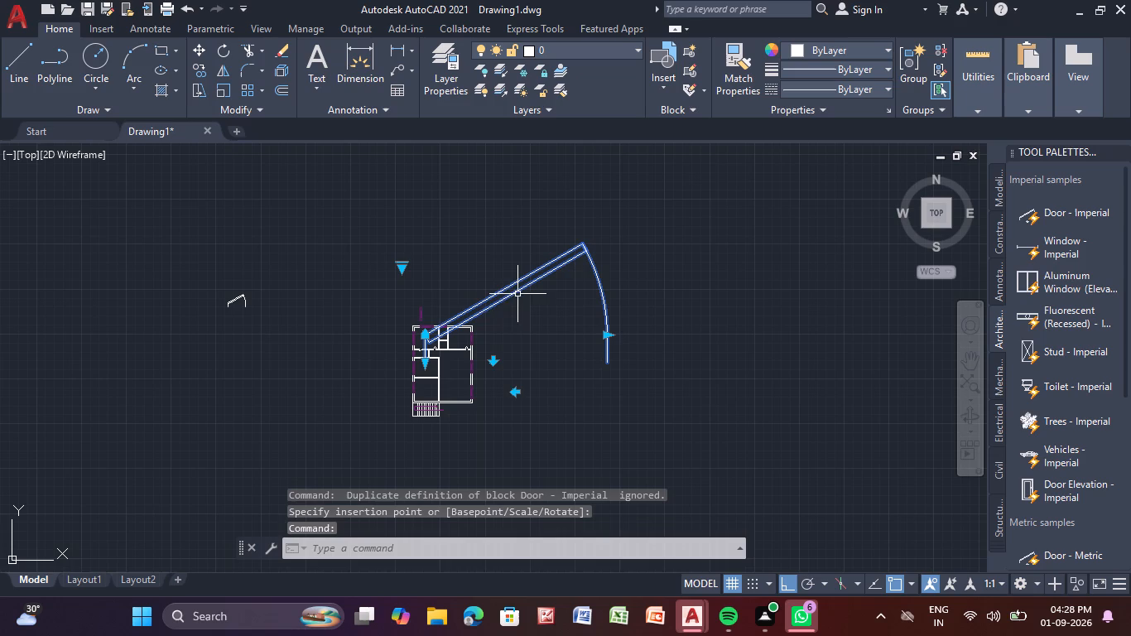
{"action": "type", "text": "sc"}
{"action": "key", "text": "Return"}
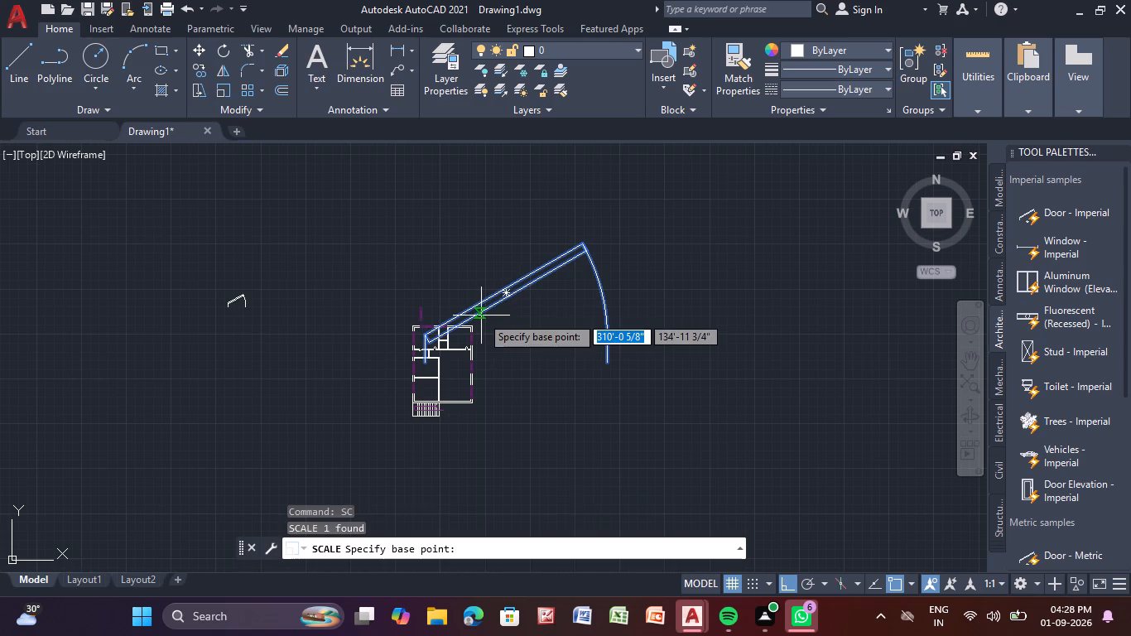
{"action": "left_click", "coordinate": [504, 298]}
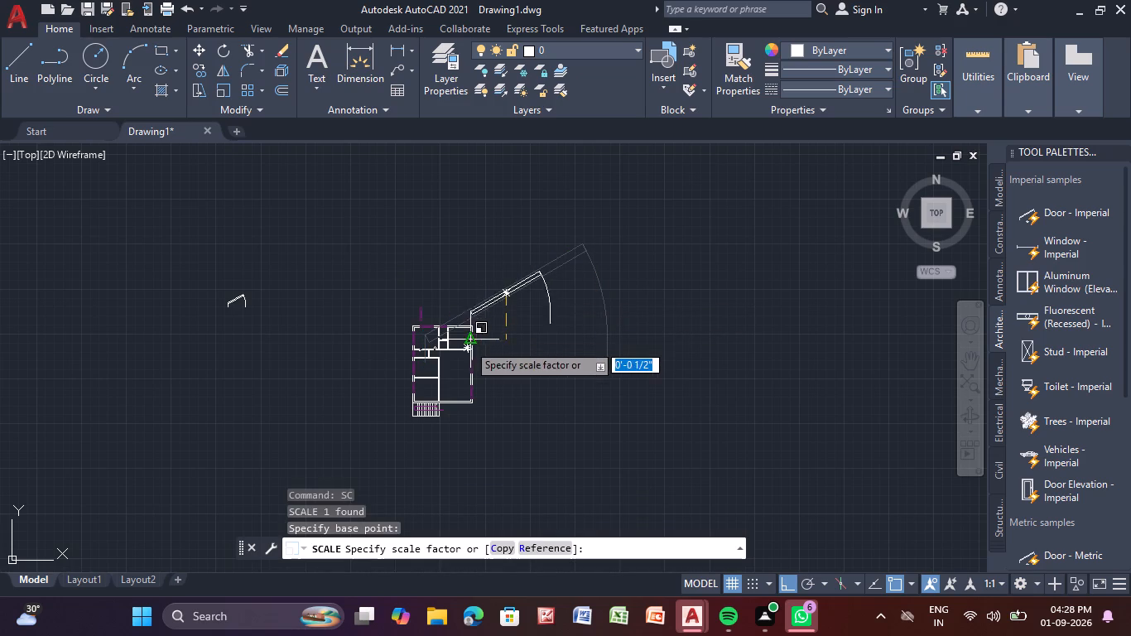
{"action": "left_click", "coordinate": [517, 315]}
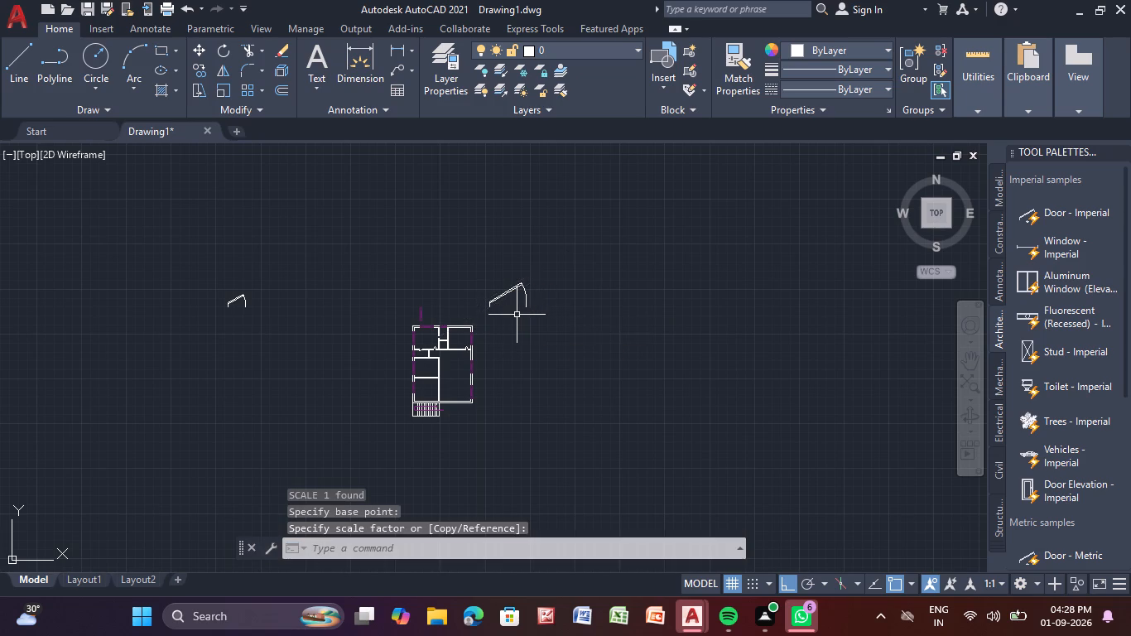
Set the scaled-down door to Open 90º.
{"action": "scroll", "coordinate": [515, 292], "scroll_direction": "up", "scroll_amount": 3}
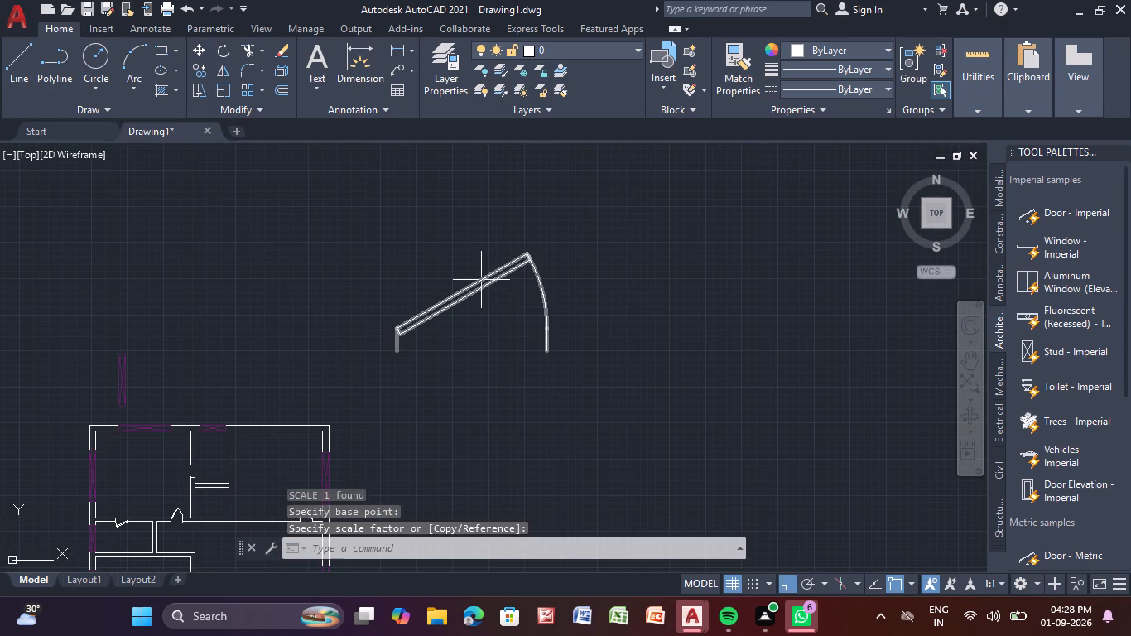
{"action": "left_click", "coordinate": [481, 280]}
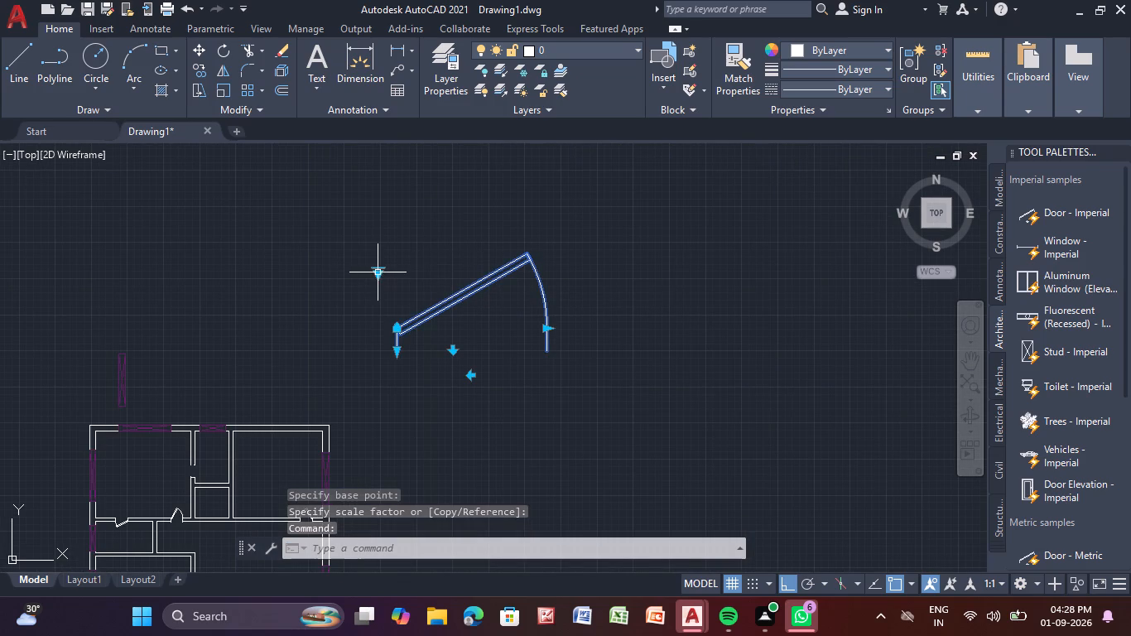
{"action": "left_click", "coordinate": [374, 268]}
{"action": "left_click", "coordinate": [423, 333]}
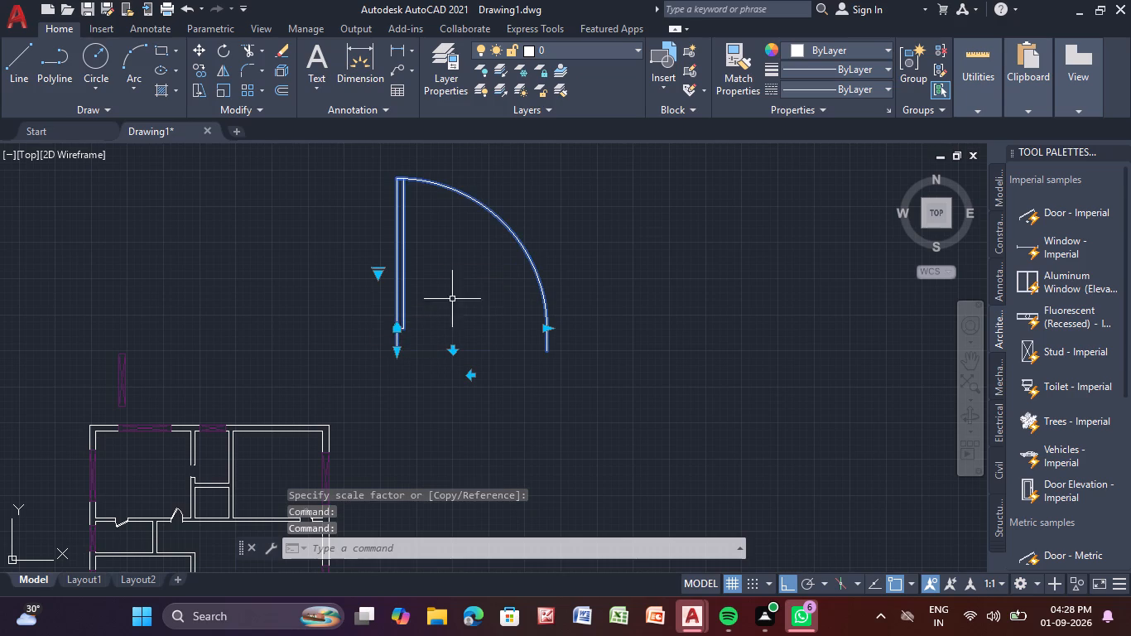
Rotate the new door 90° counterclockwise about the free end of its leaf, leaving the leaf horizontal with the swing arc above.
{"action": "scroll", "coordinate": [458, 292], "scroll_direction": "down", "scroll_amount": 2}
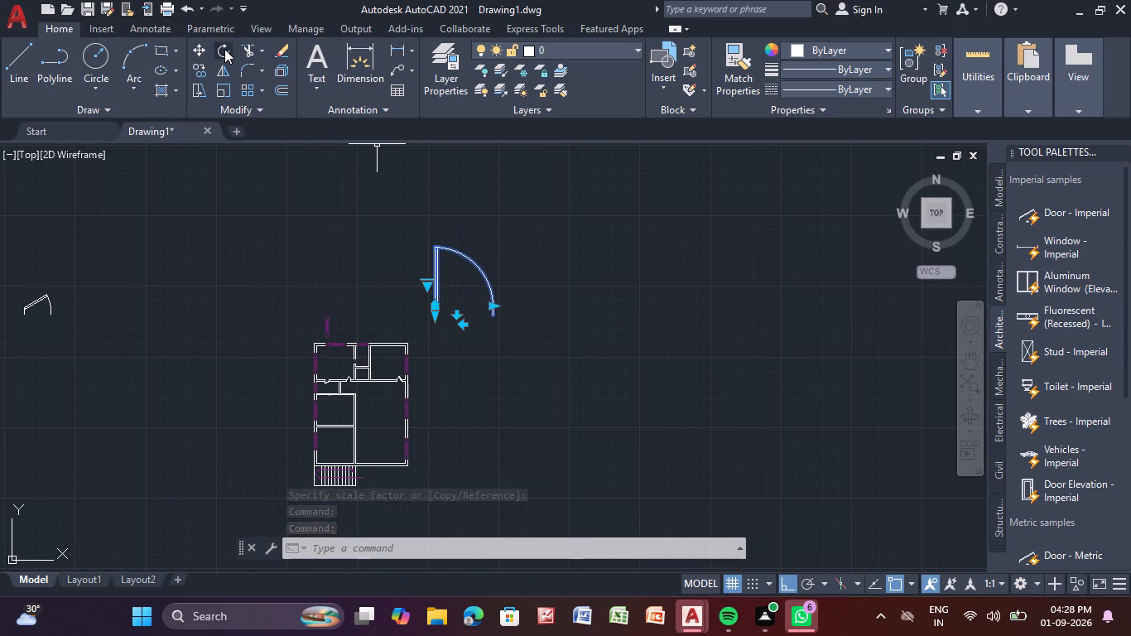
{"action": "double_click", "coordinate": [224, 49]}
{"action": "left_click", "coordinate": [437, 273]}
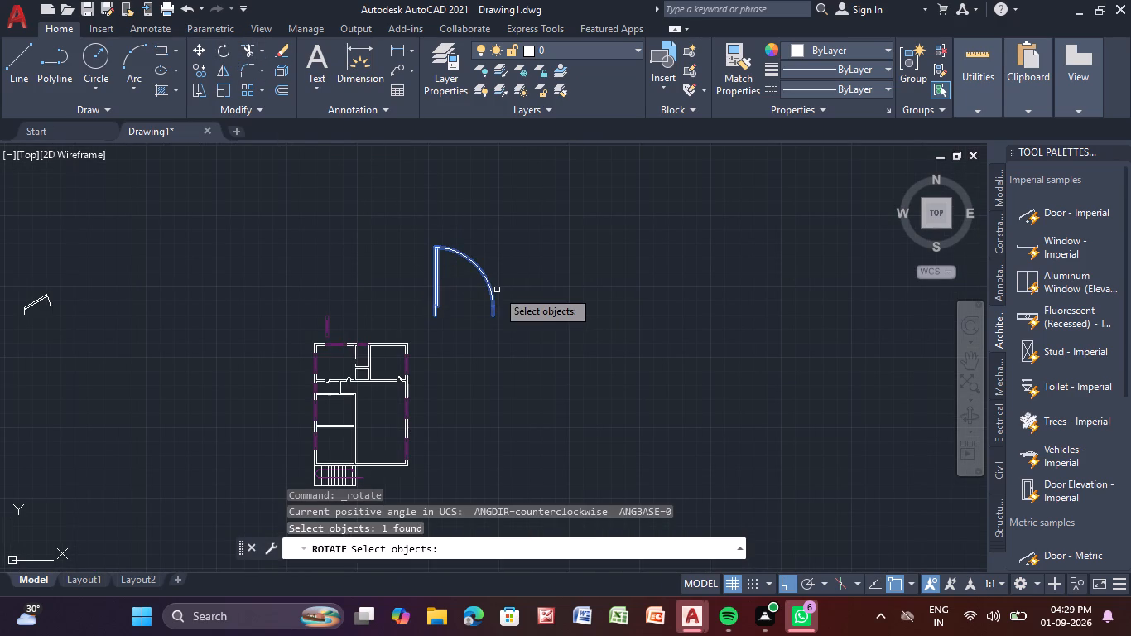
{"action": "key", "text": "Return"}
{"action": "left_click", "coordinate": [439, 249]}
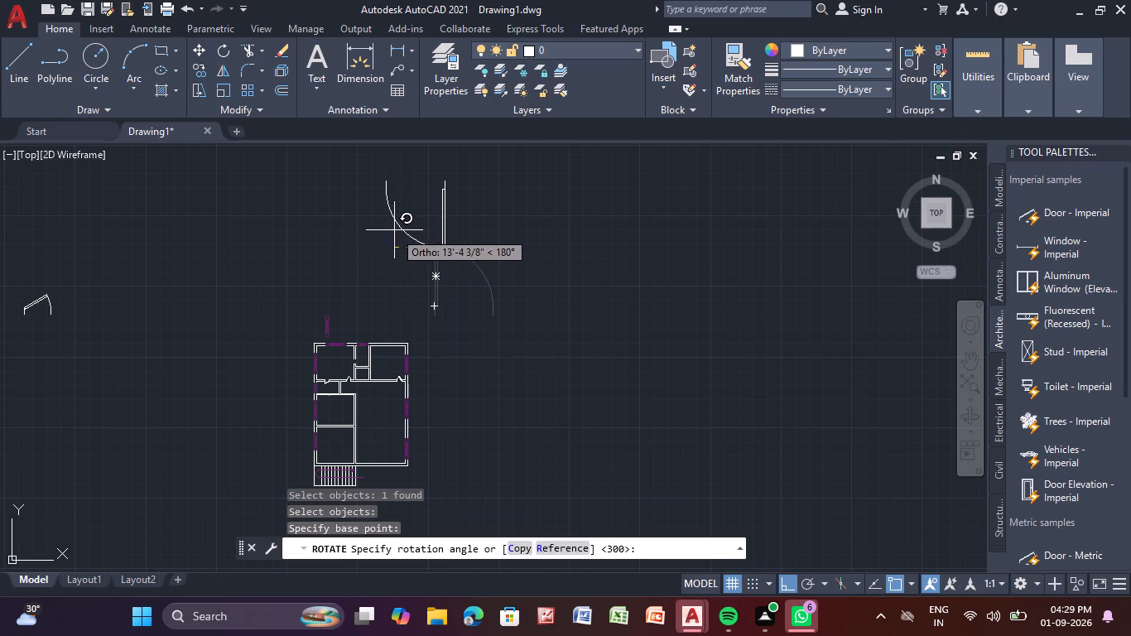
{"action": "left_click", "coordinate": [441, 216]}
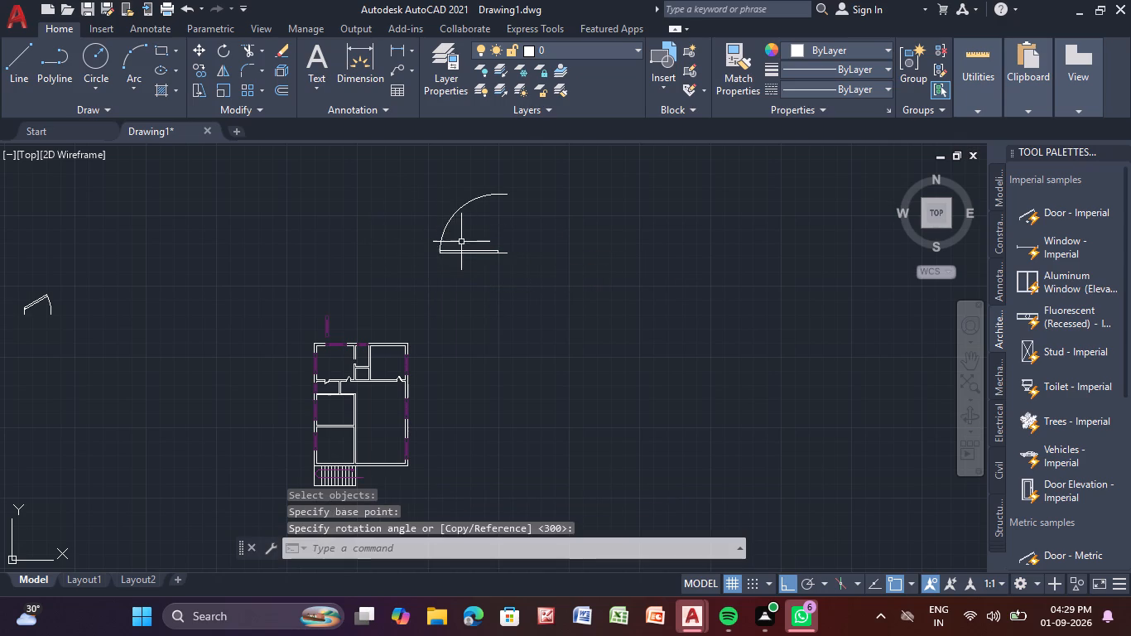
Scale the new door northeast of the plan down further about the midpoint of its leaf.
{"action": "left_click", "coordinate": [473, 253]}
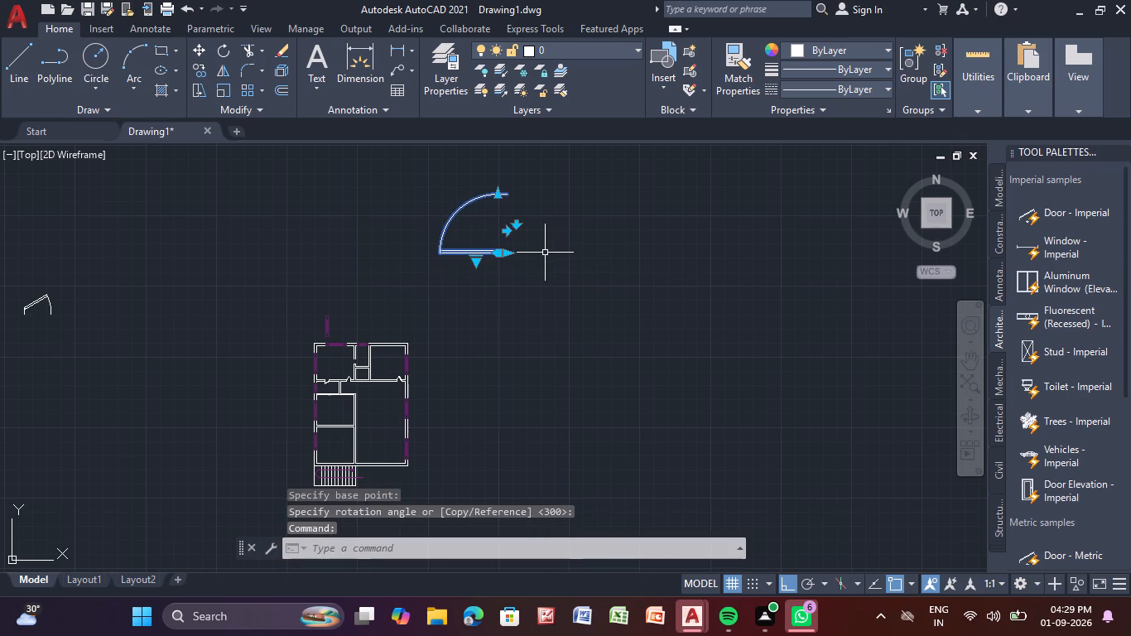
{"action": "type", "text": "sc"}
{"action": "key", "text": "Return"}
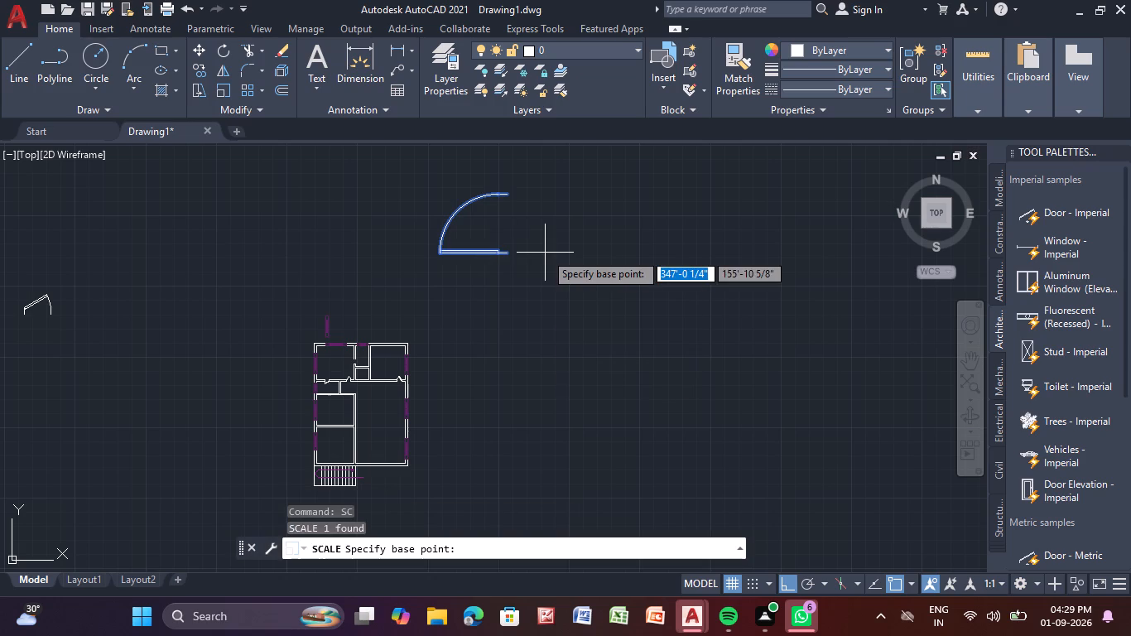
{"action": "left_click", "coordinate": [461, 252]}
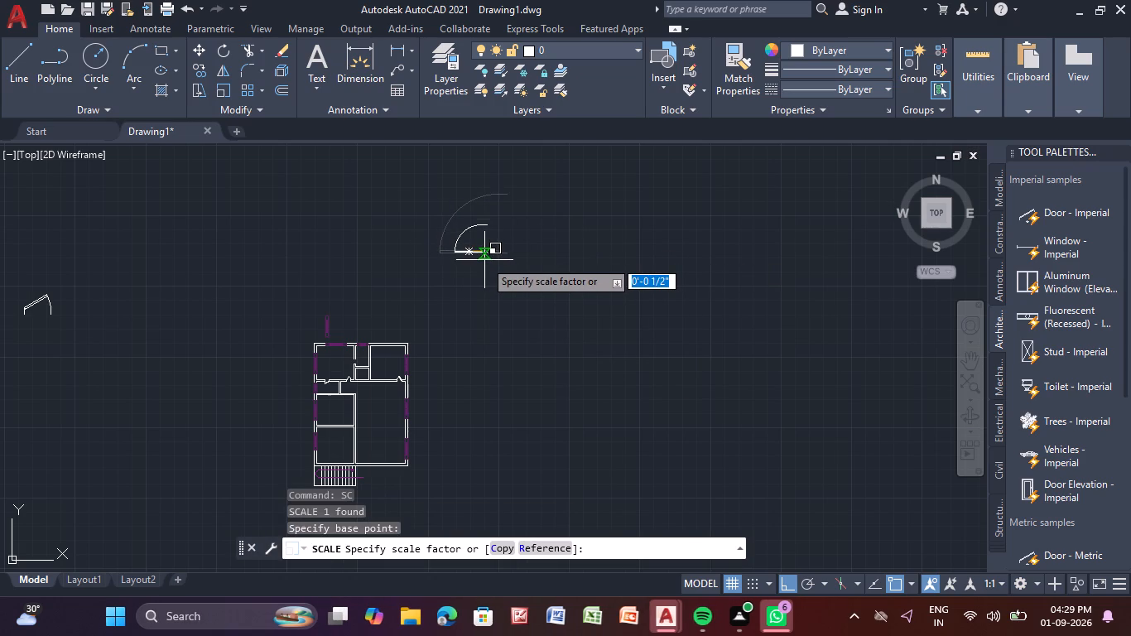
{"action": "left_click", "coordinate": [479, 258]}
{"action": "scroll", "coordinate": [478, 253], "scroll_direction": "up", "scroll_amount": 2}
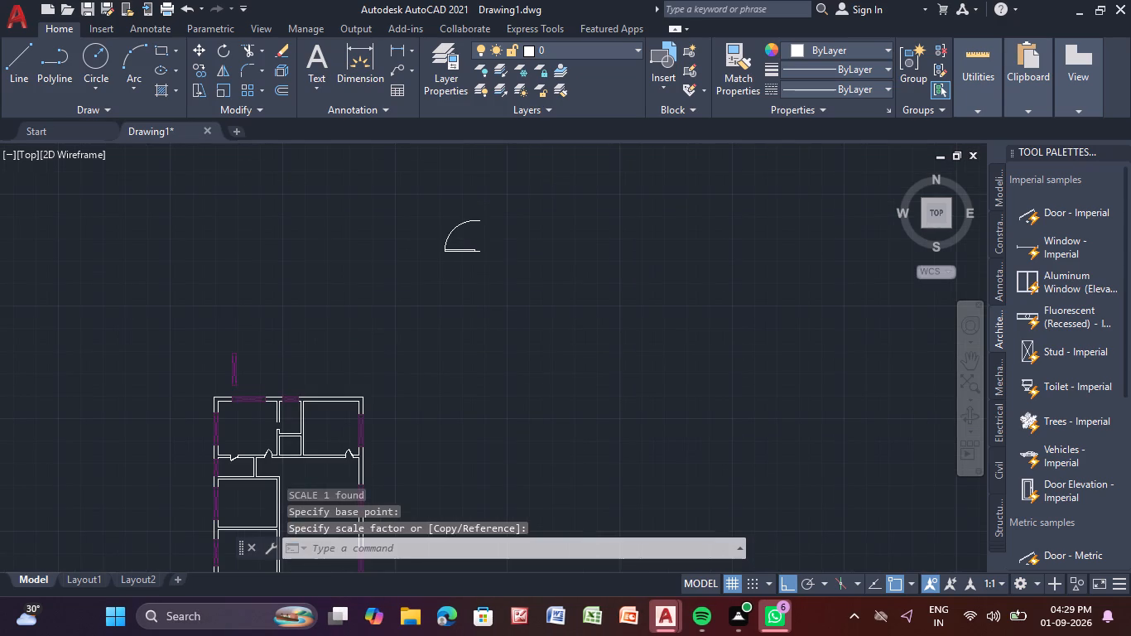
{"action": "scroll", "coordinate": [478, 253], "scroll_direction": "down", "scroll_amount": 1}
Set the scaled-down door northeast of the plan to Open 45º.
{"action": "left_click", "coordinate": [461, 251]}
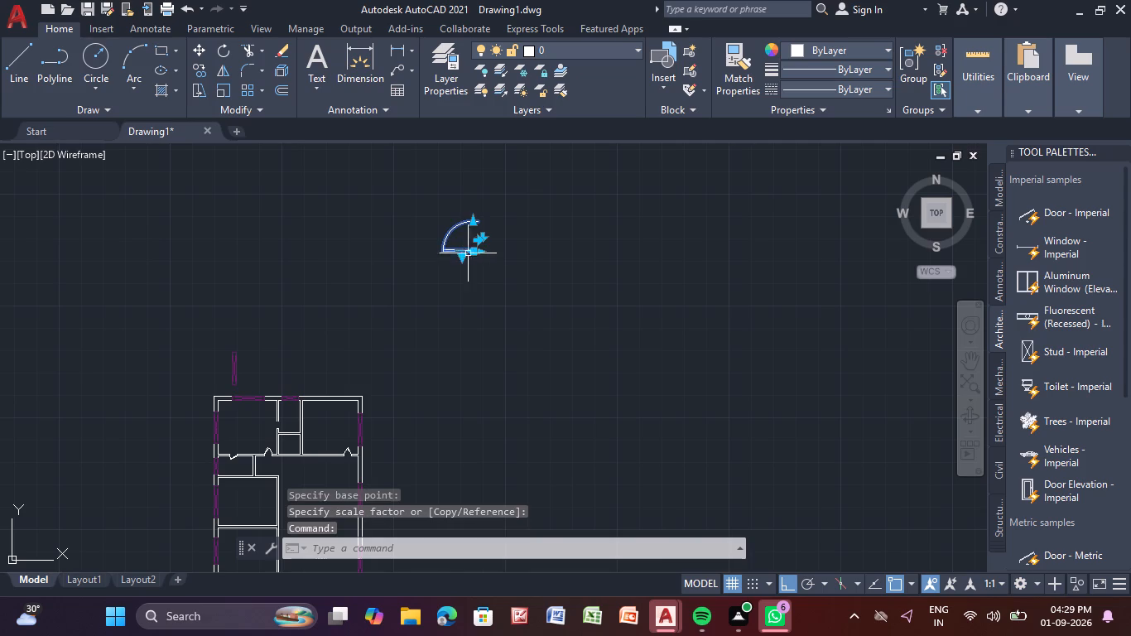
{"action": "scroll", "coordinate": [458, 250], "scroll_direction": "up", "scroll_amount": 3}
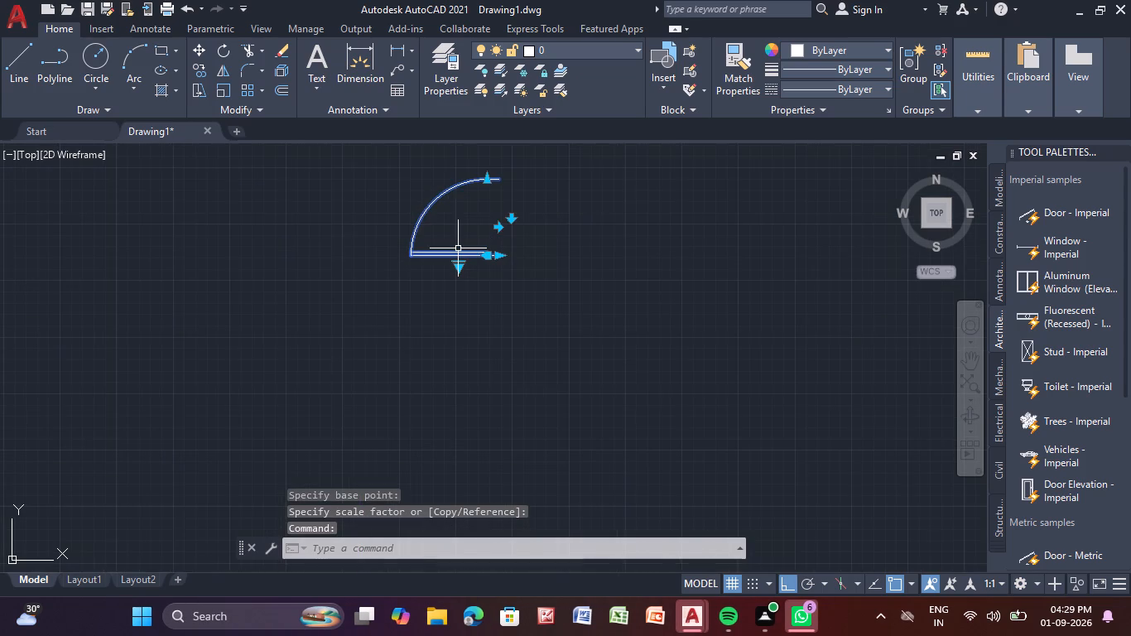
{"action": "key", "text": "Escape"}
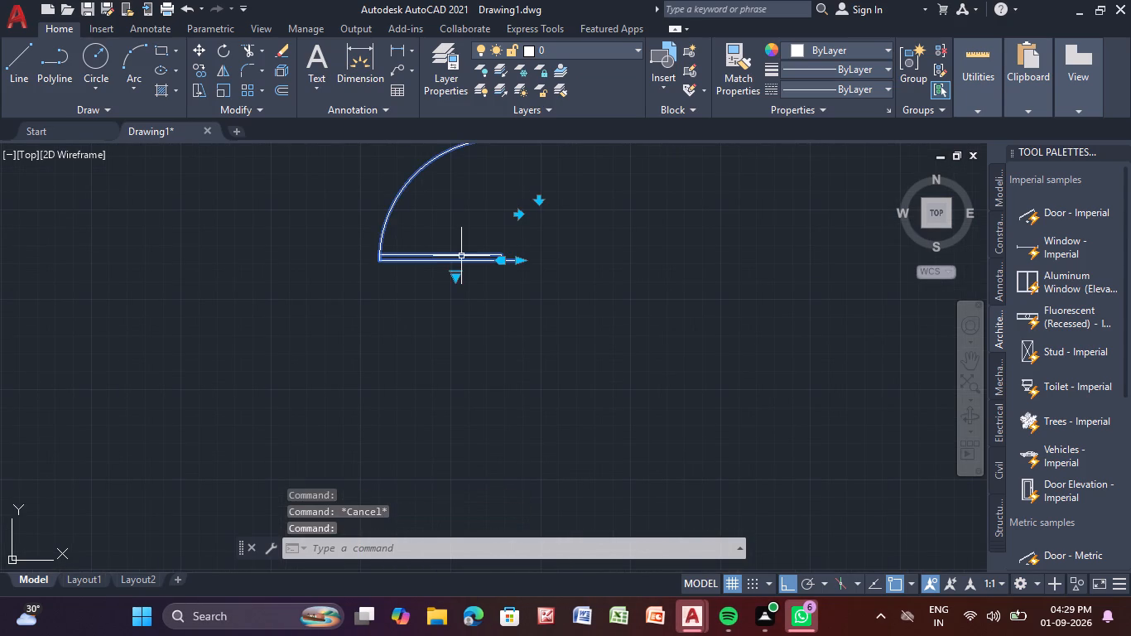
{"action": "left_click", "coordinate": [461, 256]}
{"action": "left_click", "coordinate": [456, 274]}
{"action": "left_click", "coordinate": [484, 301]}
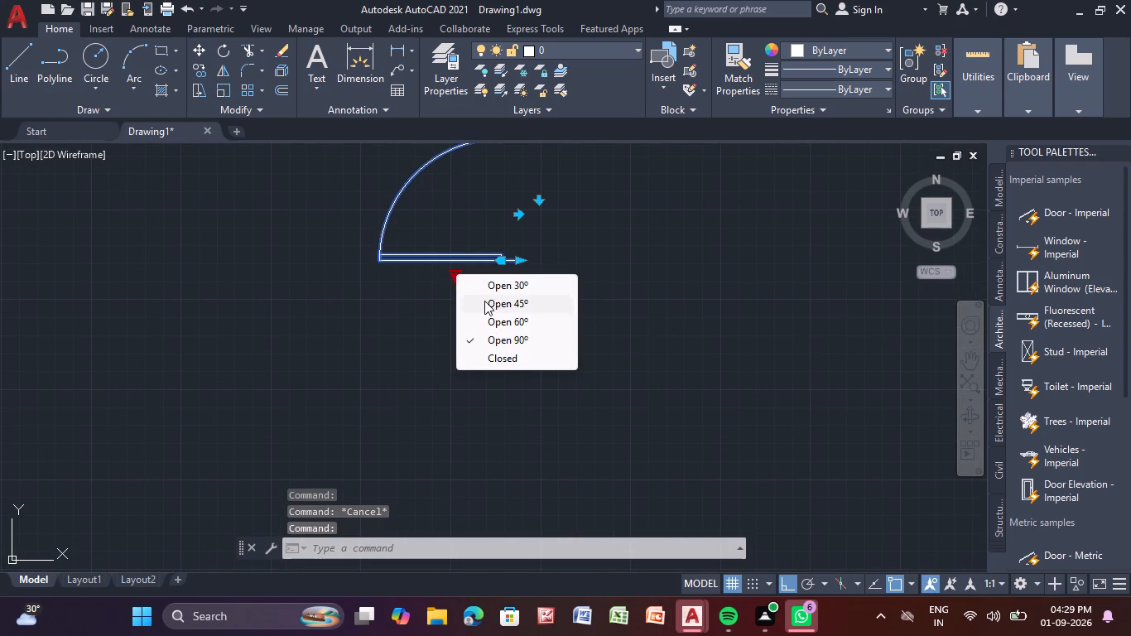
{"action": "key", "text": "Escape"}
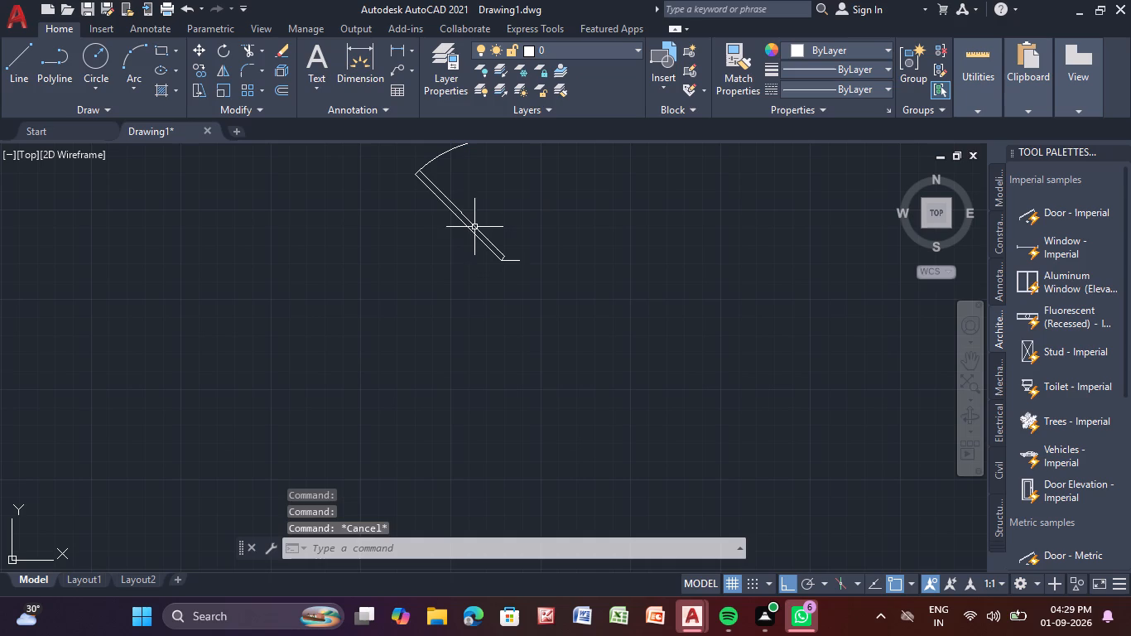
Copy the 45º door from its leaf midpoint to the opening in the northwest room's east partition, with polar tracking on.
{"action": "middle_click_drag", "start_coordinate": [450, 199], "coordinate": [425, 240]}
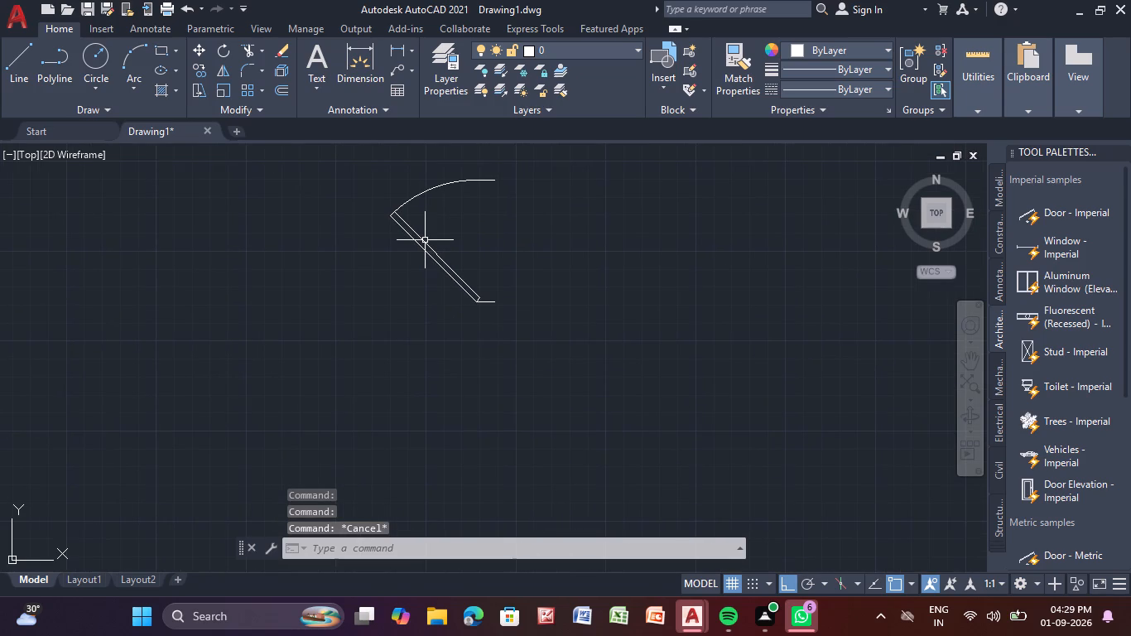
{"action": "left_click", "coordinate": [425, 241]}
{"action": "left_click_drag", "start_coordinate": [193, 68], "coordinate": [199, 75]}
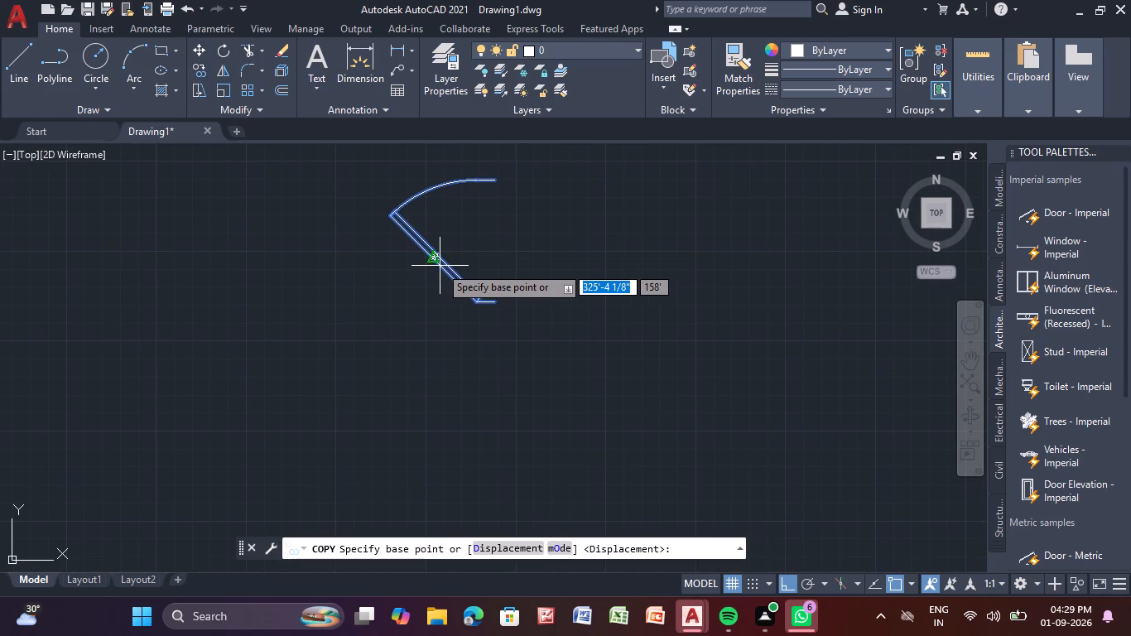
{"action": "left_click", "coordinate": [436, 260]}
{"action": "scroll", "coordinate": [305, 358], "scroll_direction": "down", "scroll_amount": 1}
{"action": "middle_click_drag", "start_coordinate": [304, 358], "coordinate": [472, 285]}
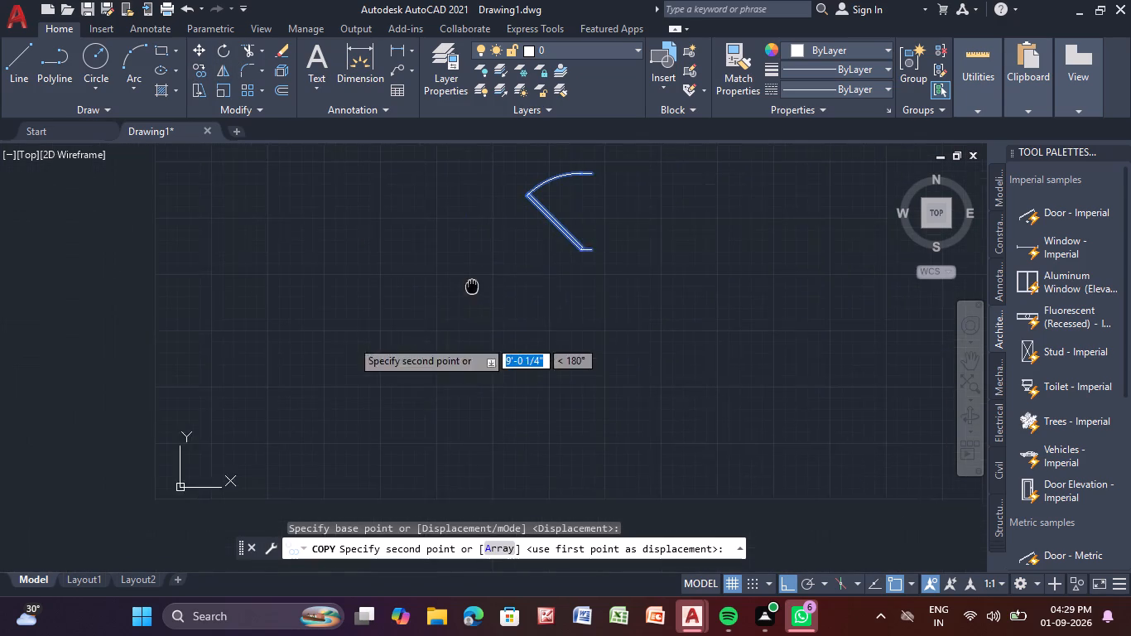
{"action": "middle_click_drag", "start_coordinate": [472, 285], "coordinate": [473, 285]}
{"action": "left_click", "coordinate": [806, 578]}
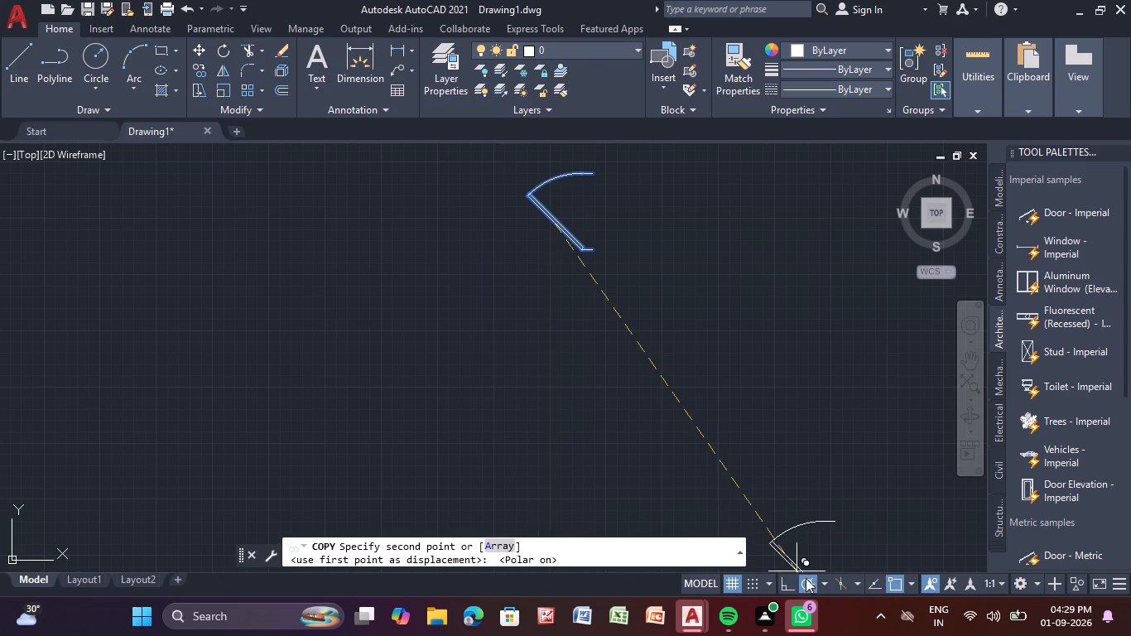
{"action": "scroll", "coordinate": [402, 345], "scroll_direction": "down", "scroll_amount": 2}
{"action": "middle_click_drag", "start_coordinate": [398, 346], "coordinate": [517, 272]}
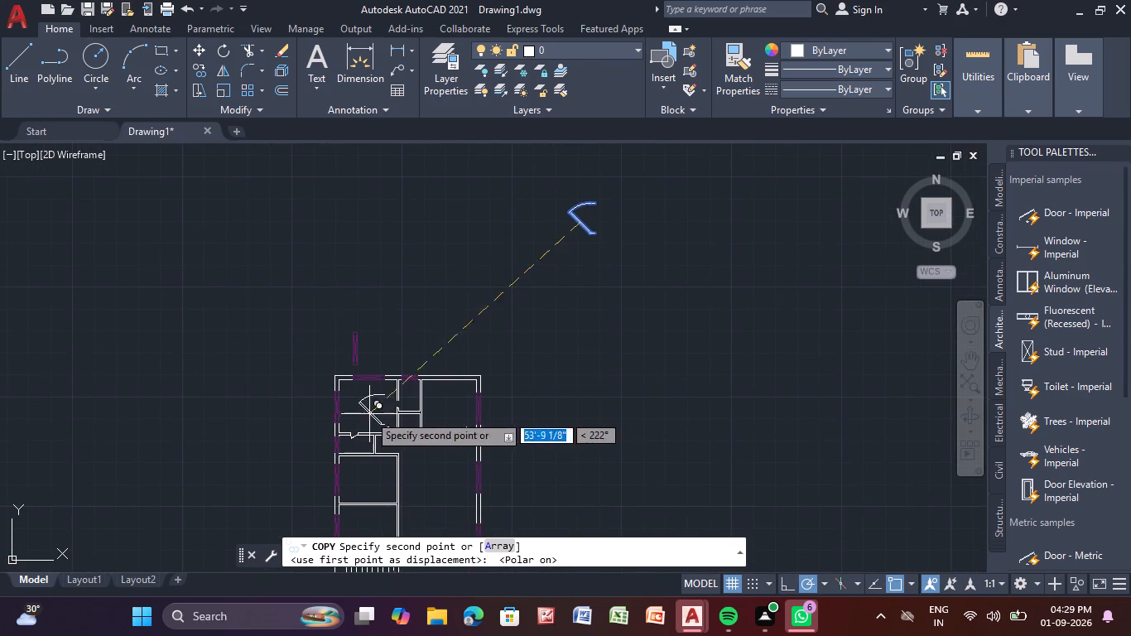
{"action": "scroll", "coordinate": [380, 397], "scroll_direction": "up", "scroll_amount": 3}
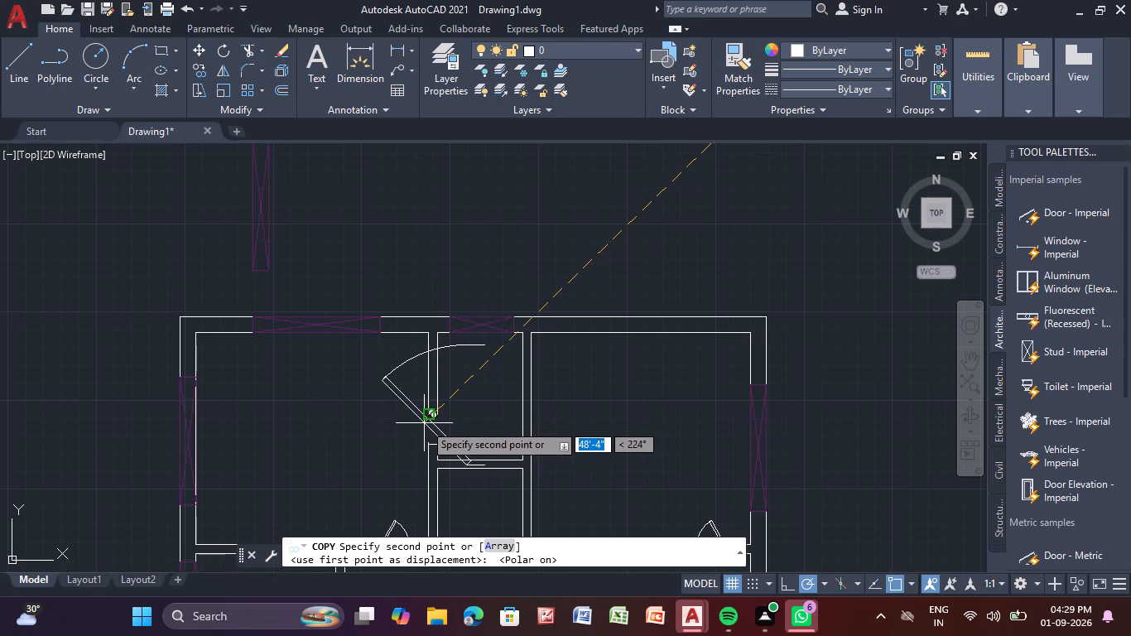
{"action": "left_click", "coordinate": [423, 424]}
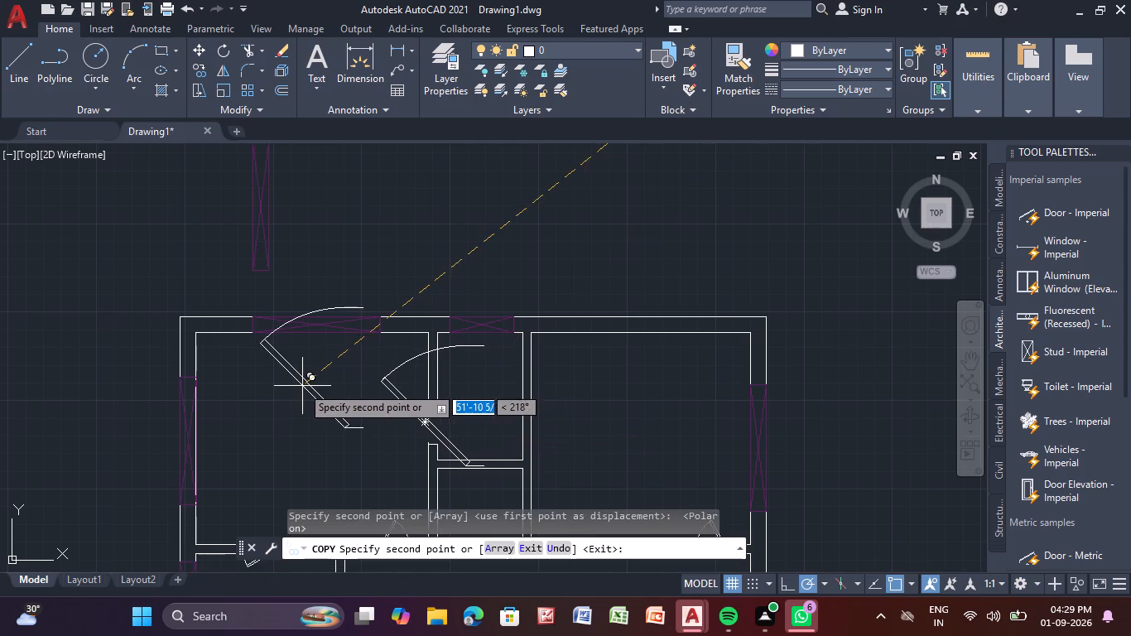
{"action": "key", "text": "Escape"}
Scale the copied door down about its leaf midpoint to roughly fit the partition opening.
{"action": "left_click", "coordinate": [411, 413]}
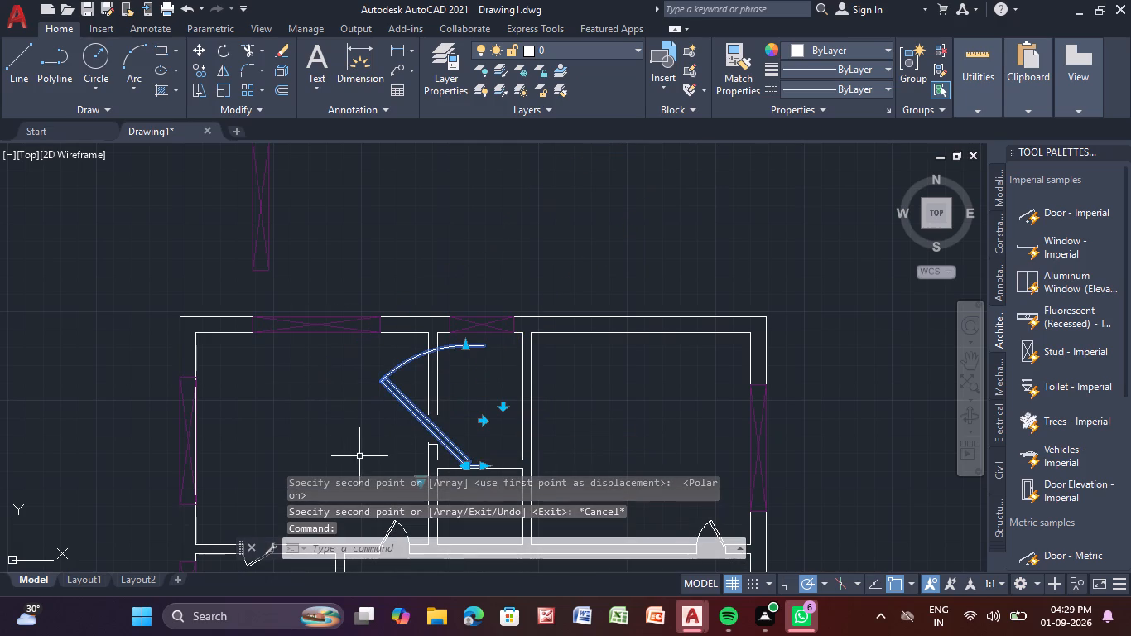
{"action": "key", "text": "s"}
{"action": "key", "text": "c"}
{"action": "key", "text": "Return"}
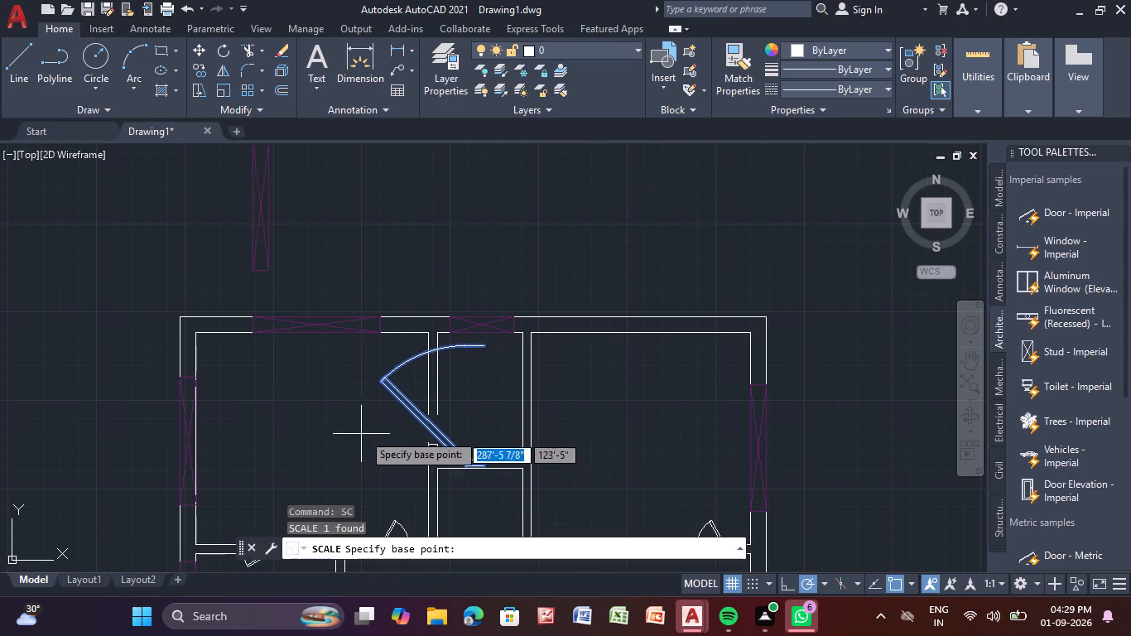
{"action": "left_click", "coordinate": [419, 423]}
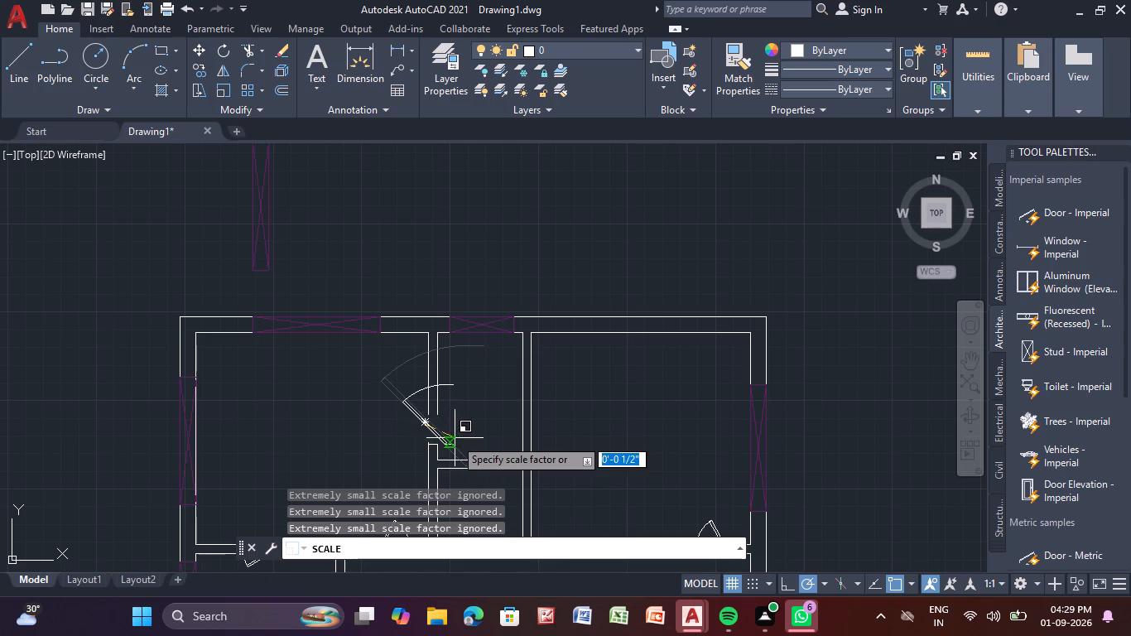
{"action": "left_click", "coordinate": [441, 430]}
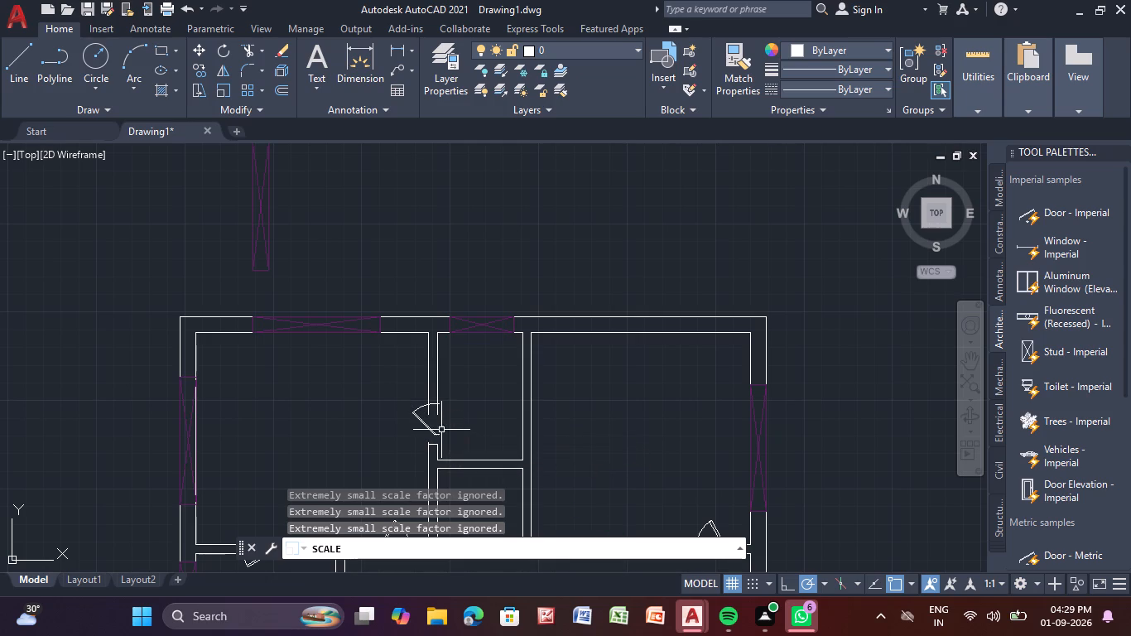
{"action": "scroll", "coordinate": [436, 435], "scroll_direction": "up", "scroll_amount": 3}
{"action": "scroll", "coordinate": [397, 415], "scroll_direction": "down", "scroll_amount": 1}
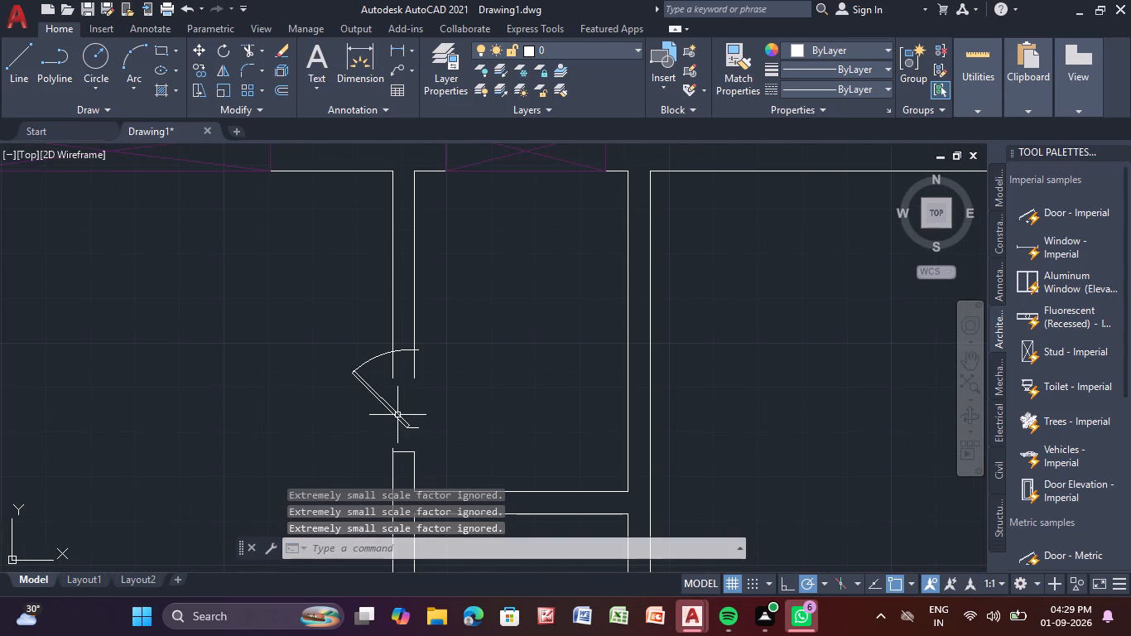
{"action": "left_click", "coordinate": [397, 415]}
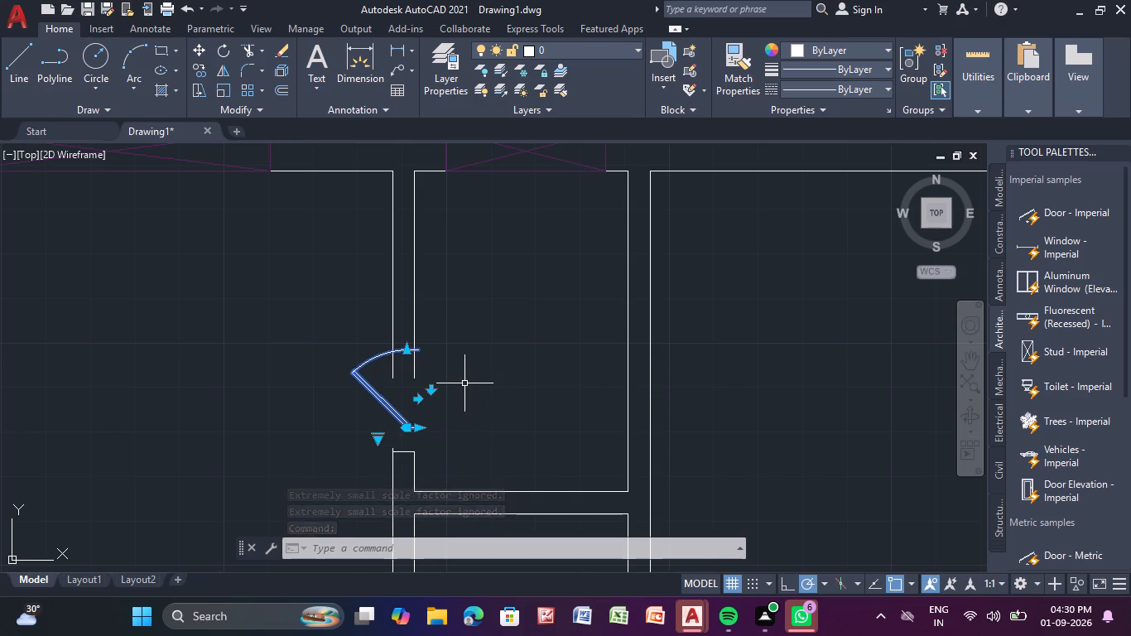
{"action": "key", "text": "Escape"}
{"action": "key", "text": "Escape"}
Draw a line extending the partition's east face from the opening's lower corner up to the door's hinge-side line.
{"action": "key", "text": "l"}
{"action": "key", "text": "Return"}
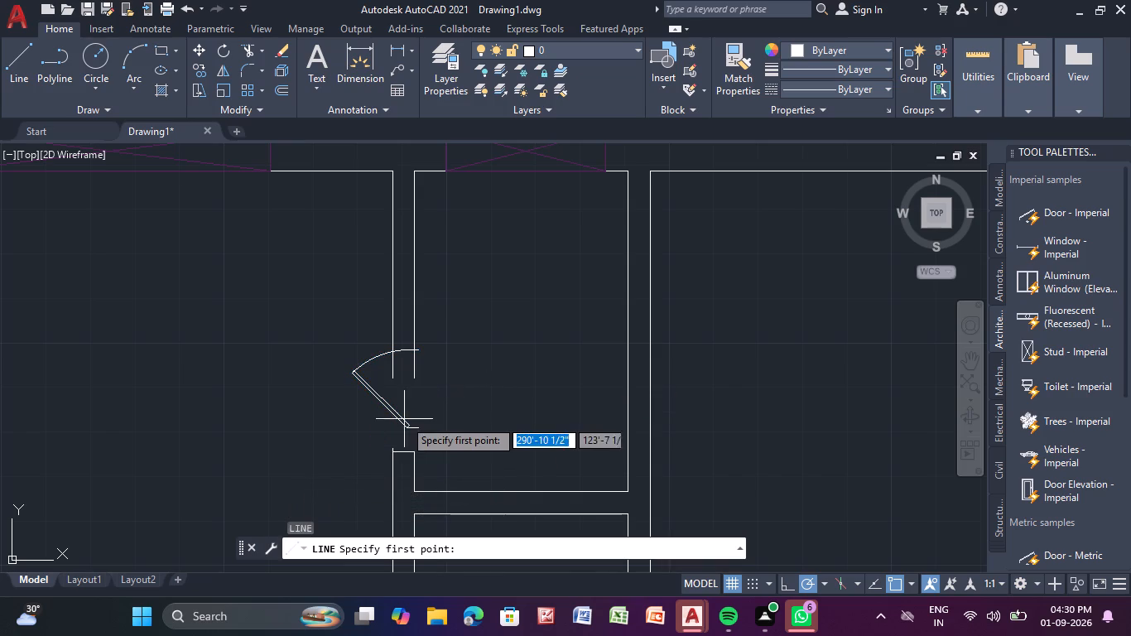
{"action": "scroll", "coordinate": [399, 440], "scroll_direction": "up", "scroll_amount": 1}
{"action": "middle_click_drag", "start_coordinate": [400, 440], "coordinate": [413, 403]}
{"action": "scroll", "coordinate": [455, 436], "scroll_direction": "up", "scroll_amount": 1}
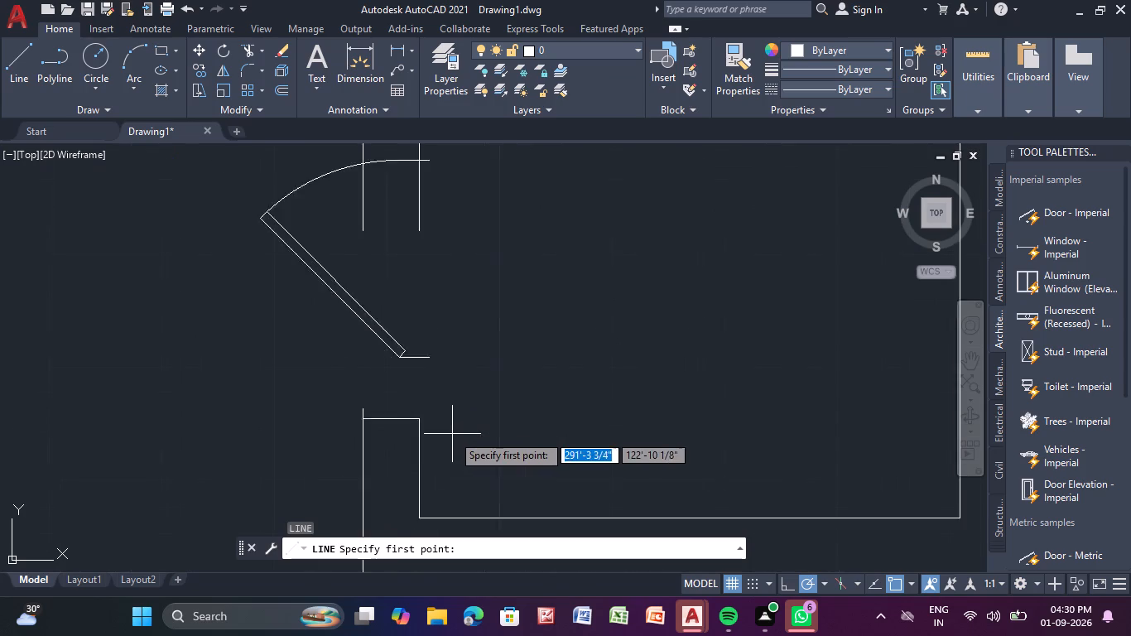
{"action": "scroll", "coordinate": [452, 434], "scroll_direction": "up", "scroll_amount": 1}
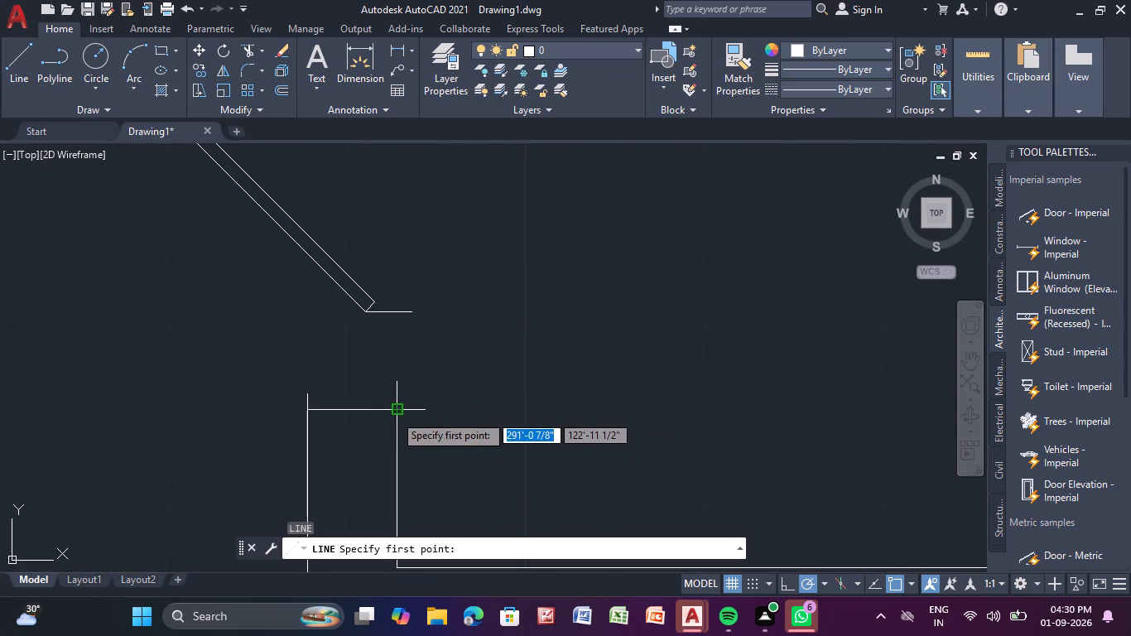
{"action": "left_click_drag", "start_coordinate": [394, 413], "coordinate": [398, 389]}
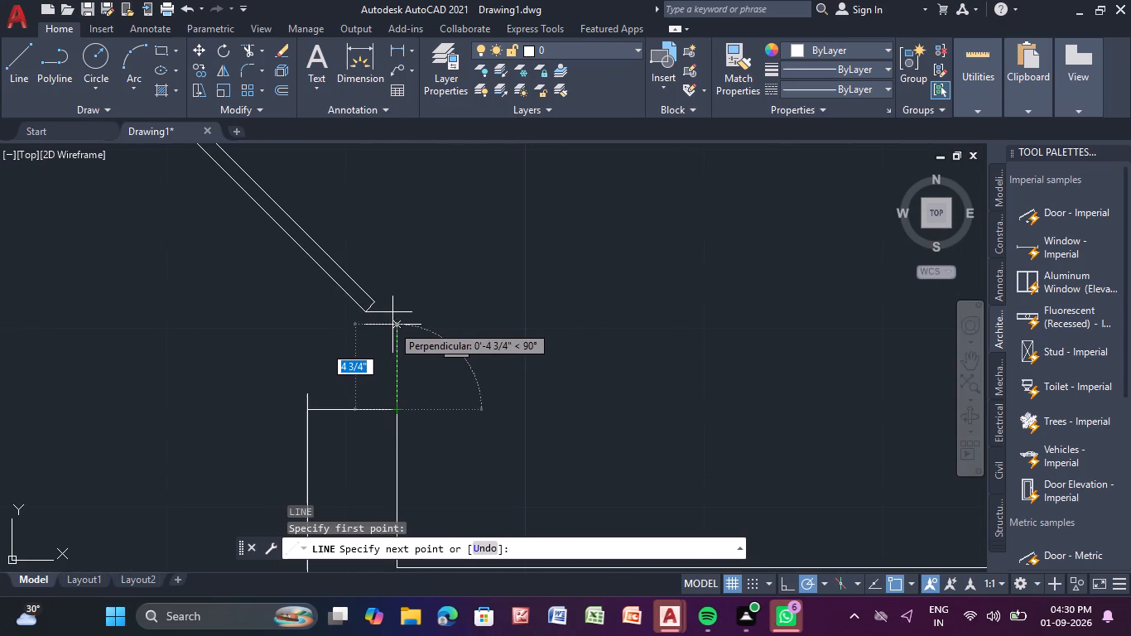
{"action": "left_click", "coordinate": [400, 314]}
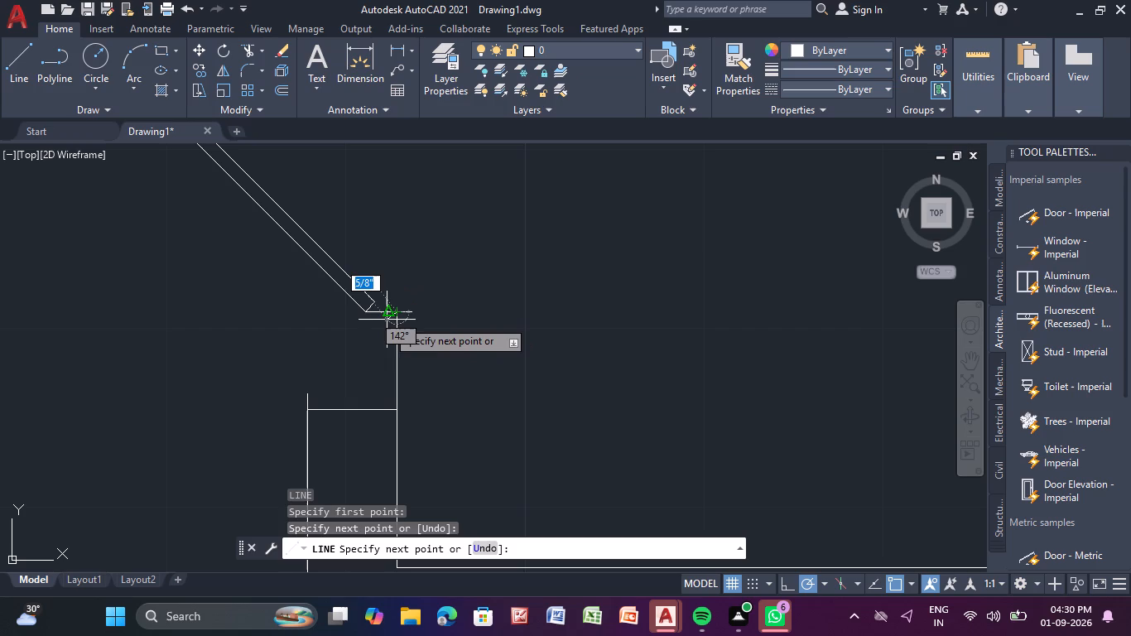
{"action": "key", "text": "Escape"}
Draw a line about 7 5/8" long from the partition's west face up to the door leaf, with Ortho on.
{"action": "key", "text": "l"}
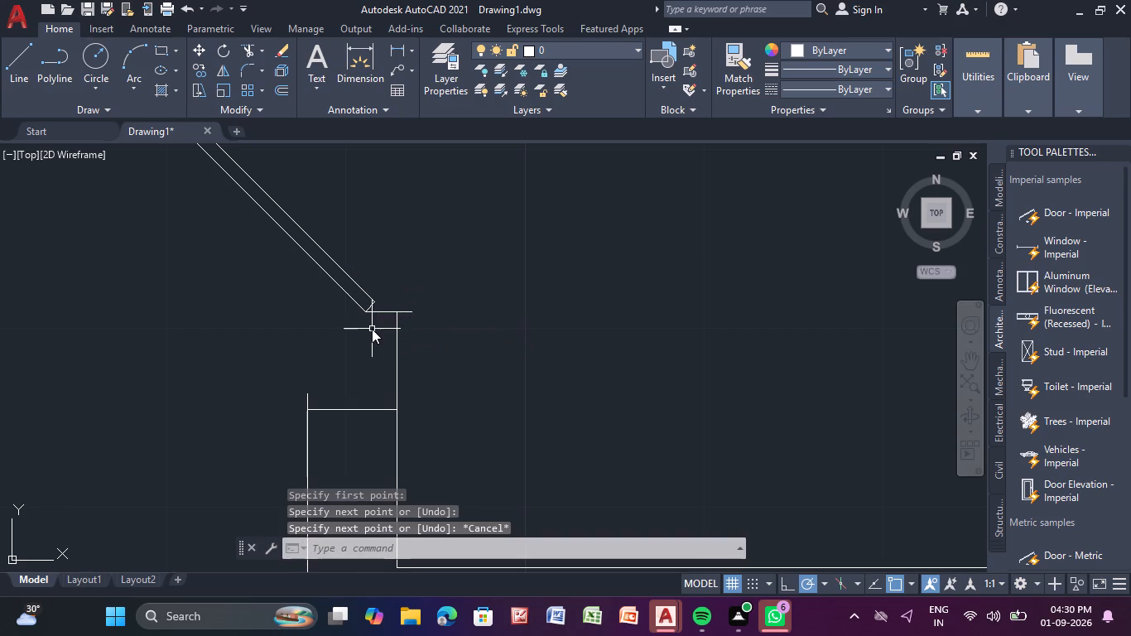
{"action": "key", "text": "Return"}
{"action": "left_click", "coordinate": [307, 395]}
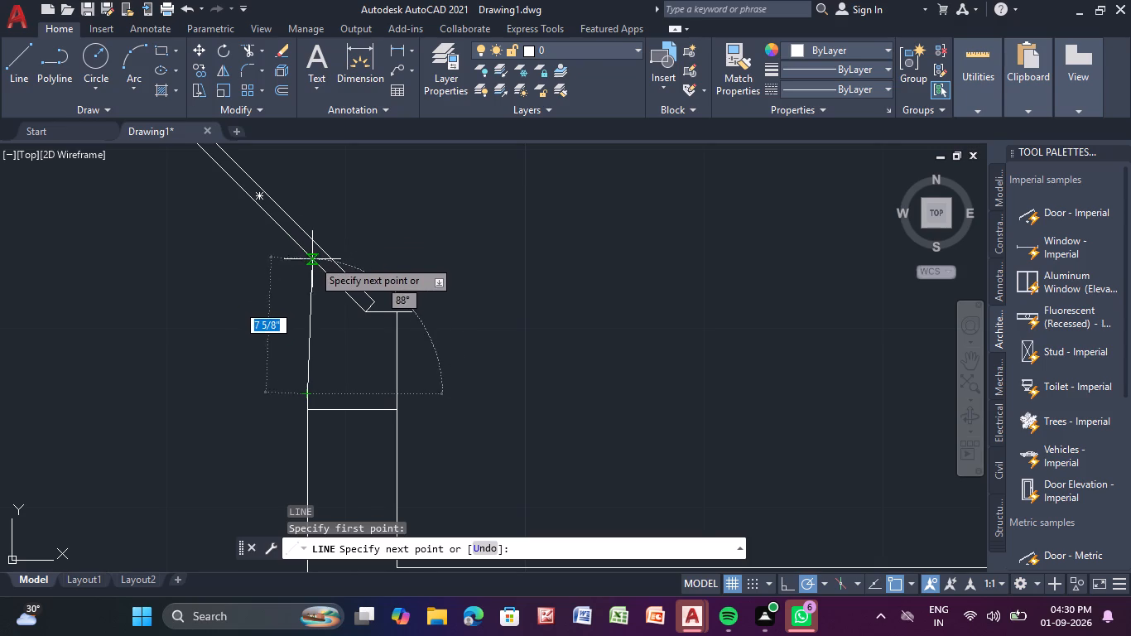
{"action": "left_click", "coordinate": [789, 586]}
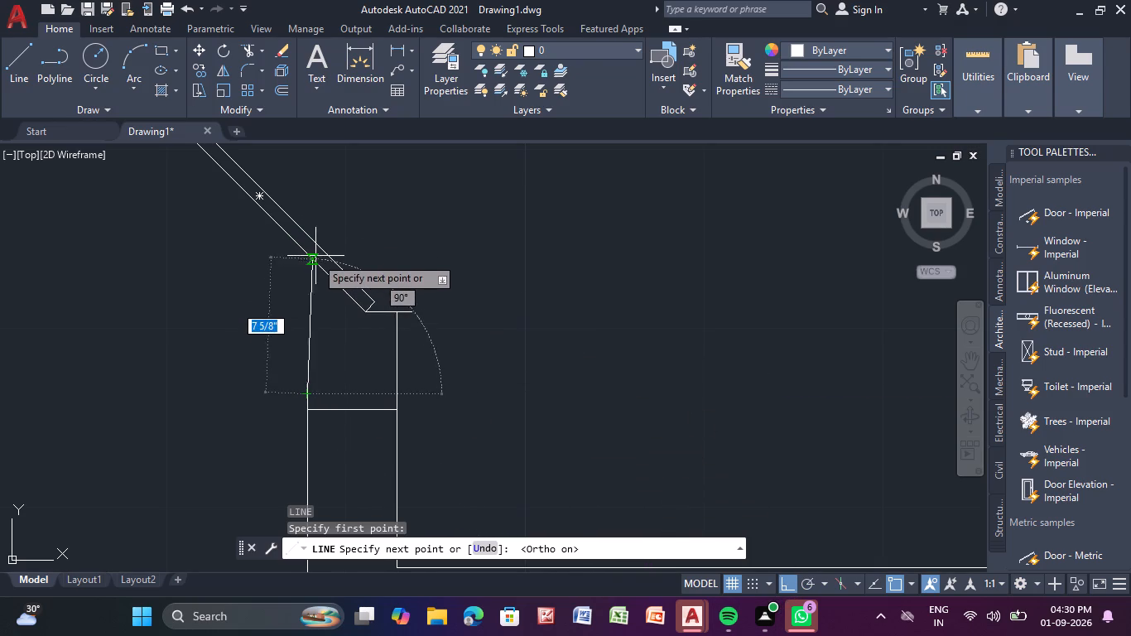
{"action": "left_click", "coordinate": [307, 255]}
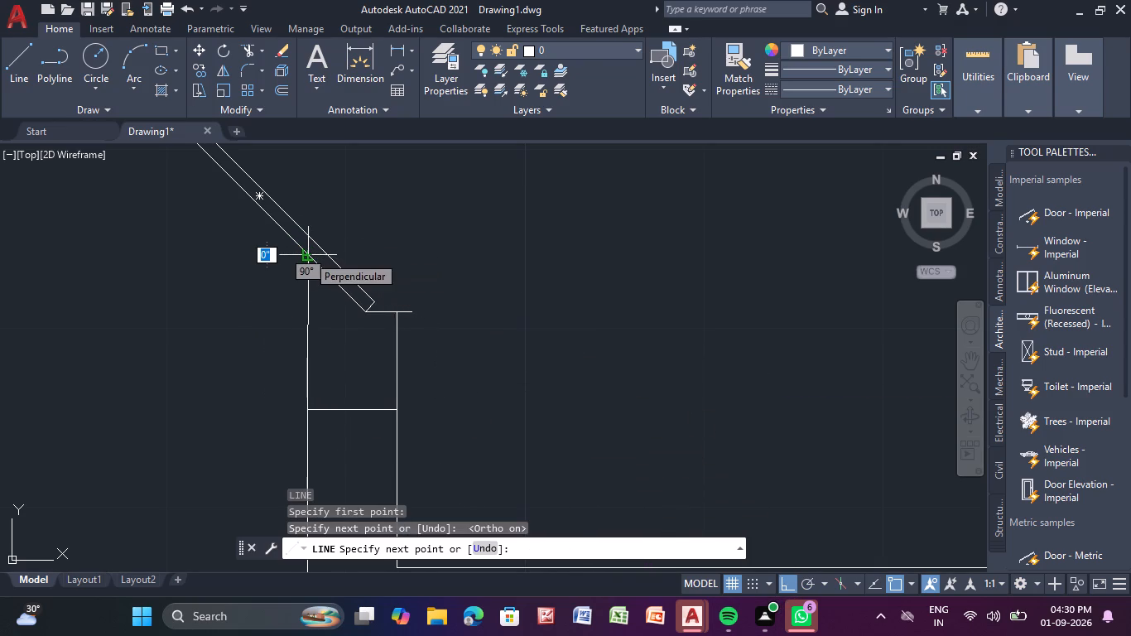
{"action": "key", "text": "Escape"}
Delete the short horizontal line closing the partition below the door.
{"action": "left_click", "coordinate": [377, 408]}
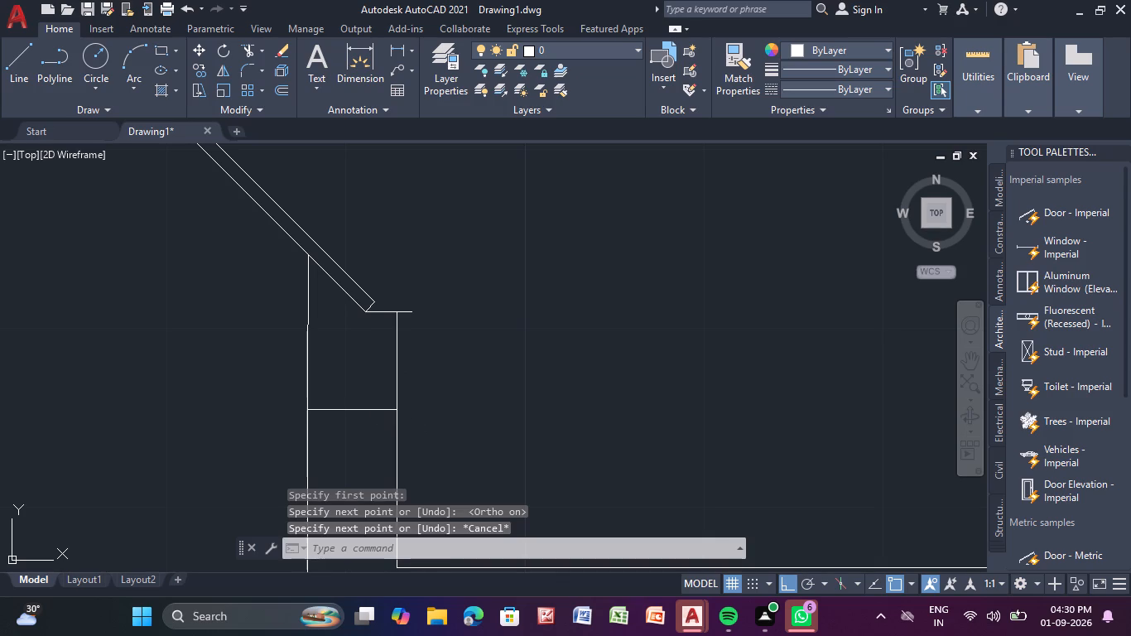
{"action": "key", "text": "Delete"}
Trim both partition face lines where they project past the door's swing arc into the opening.
{"action": "scroll", "coordinate": [403, 367], "scroll_direction": "down", "scroll_amount": 2}
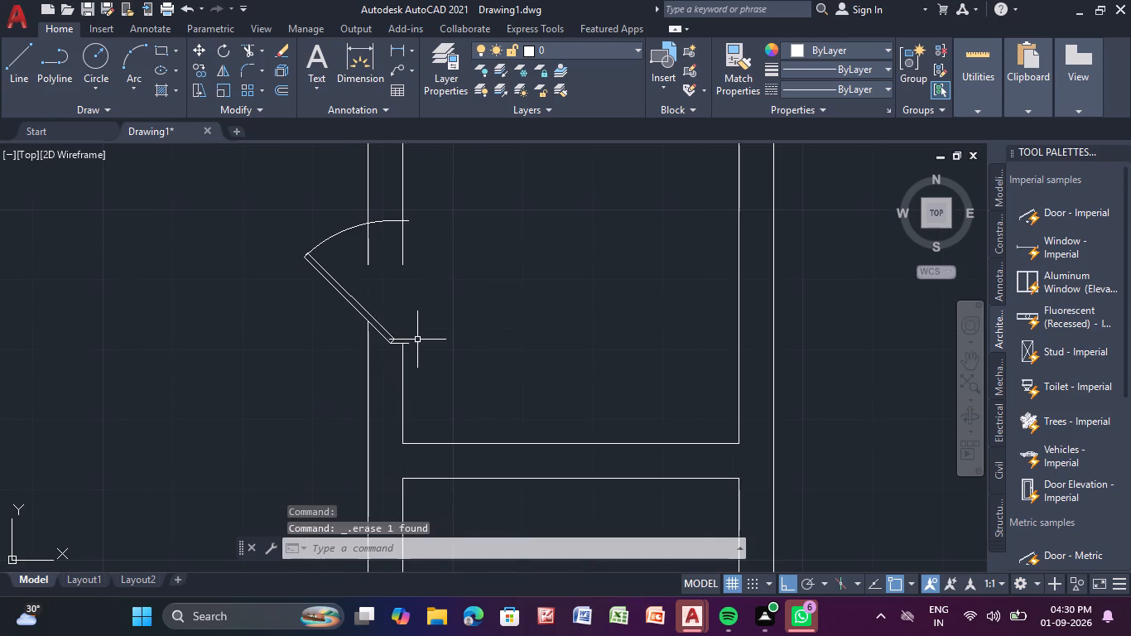
{"action": "middle_click_drag", "start_coordinate": [419, 330], "coordinate": [427, 406]}
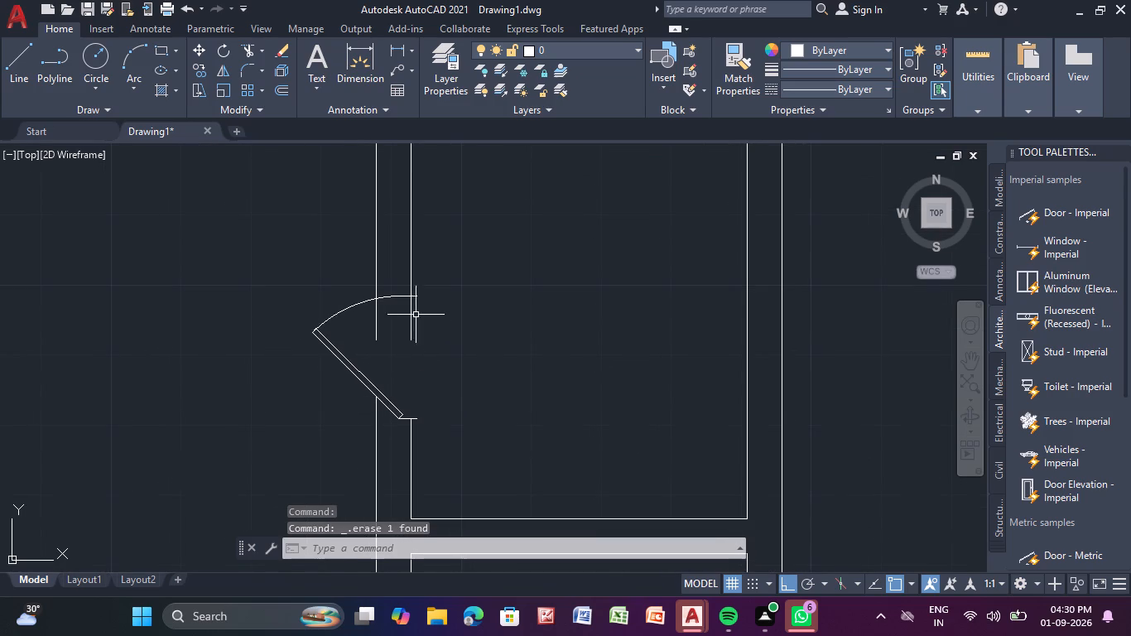
{"action": "left_click", "coordinate": [250, 51]}
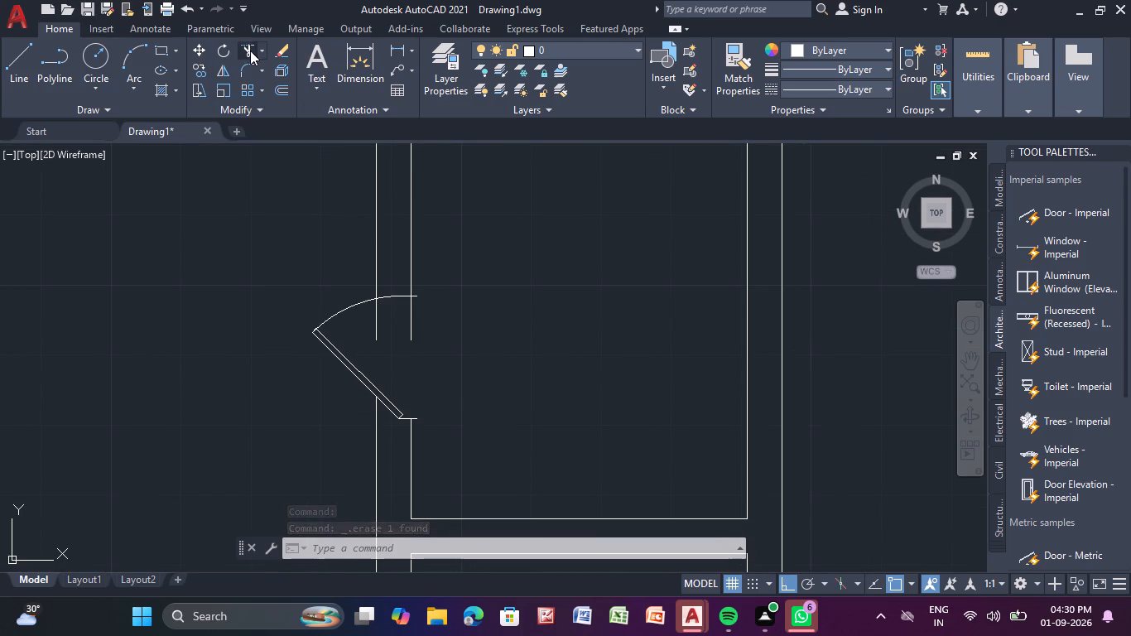
{"action": "left_click", "coordinate": [376, 315]}
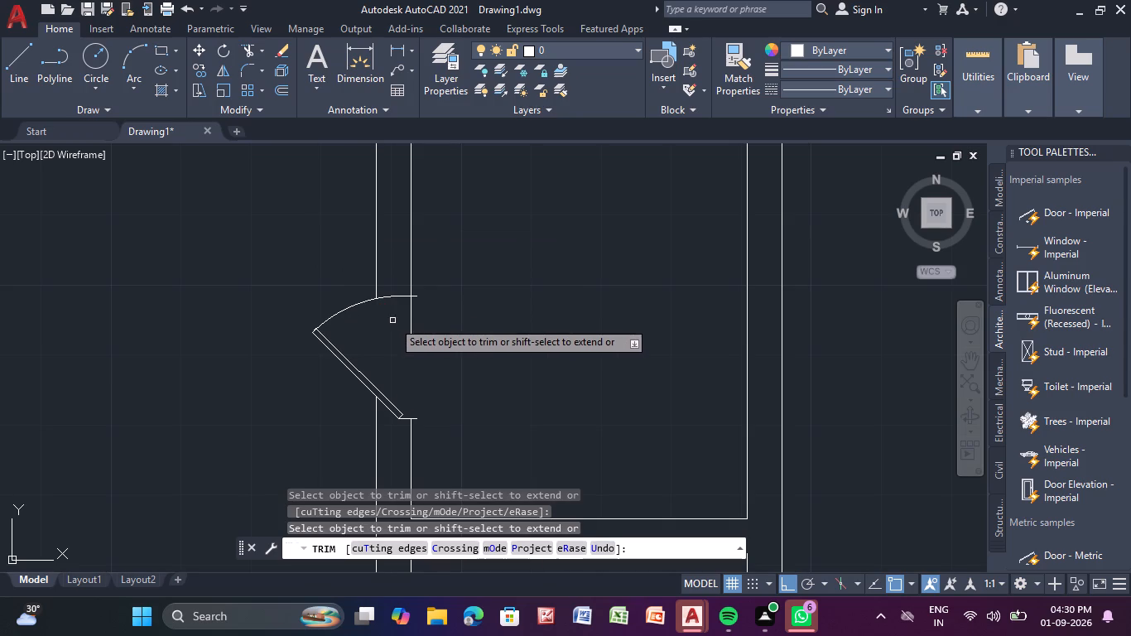
{"action": "left_click", "coordinate": [412, 323]}
{"action": "left_click", "coordinate": [411, 339]}
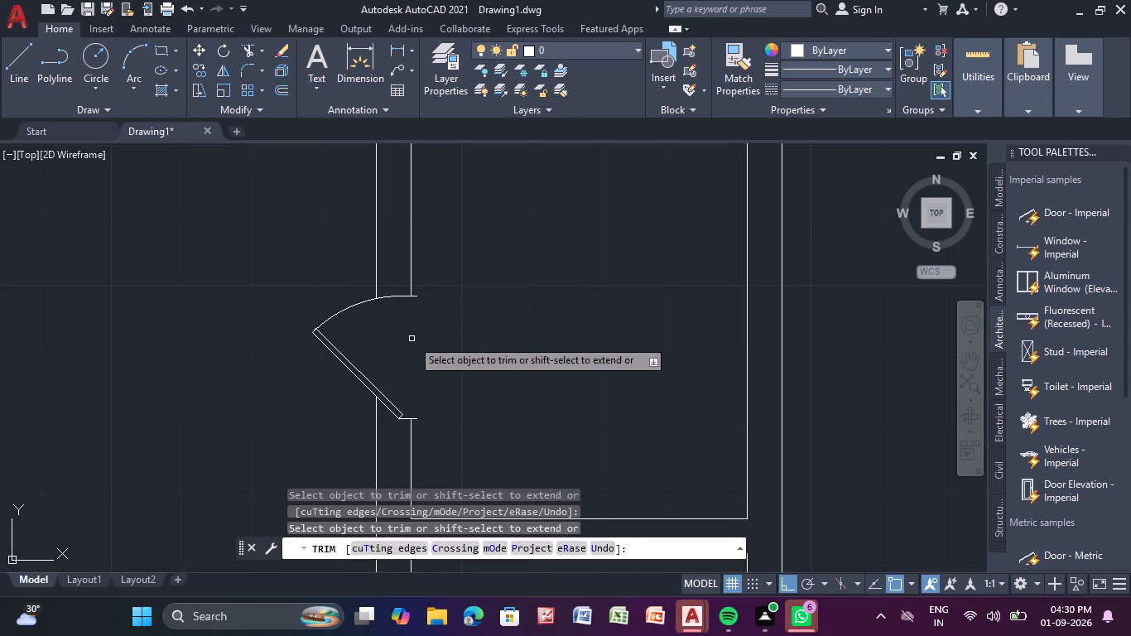
{"action": "left_click", "coordinate": [416, 418]}
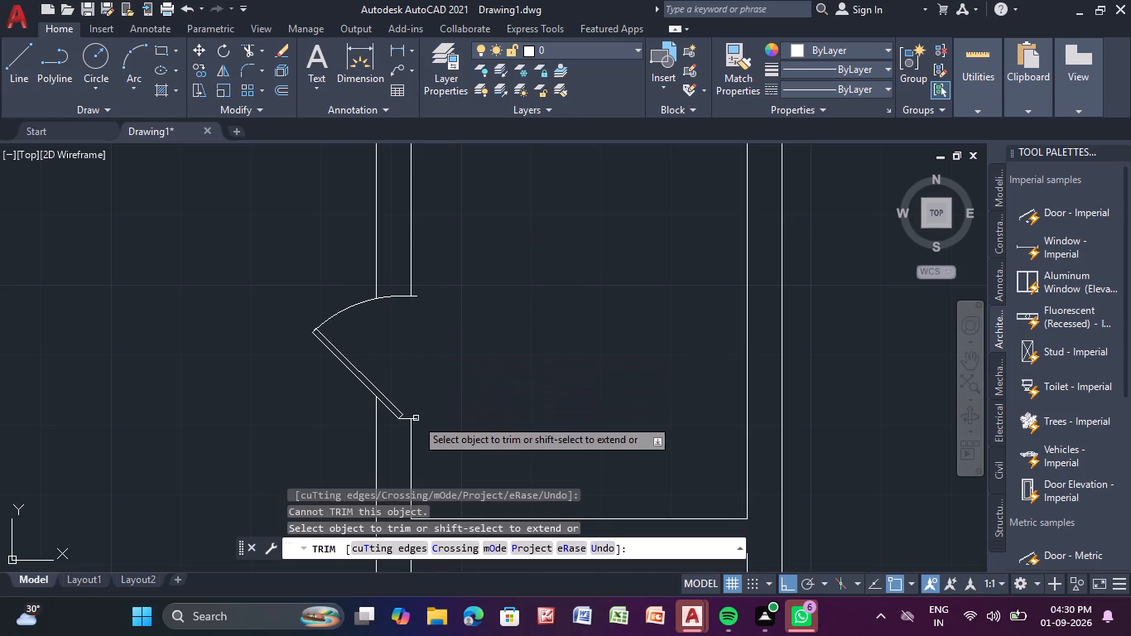
{"action": "middle_click_drag", "start_coordinate": [413, 411], "coordinate": [426, 360]}
{"action": "key", "text": "Escape"}
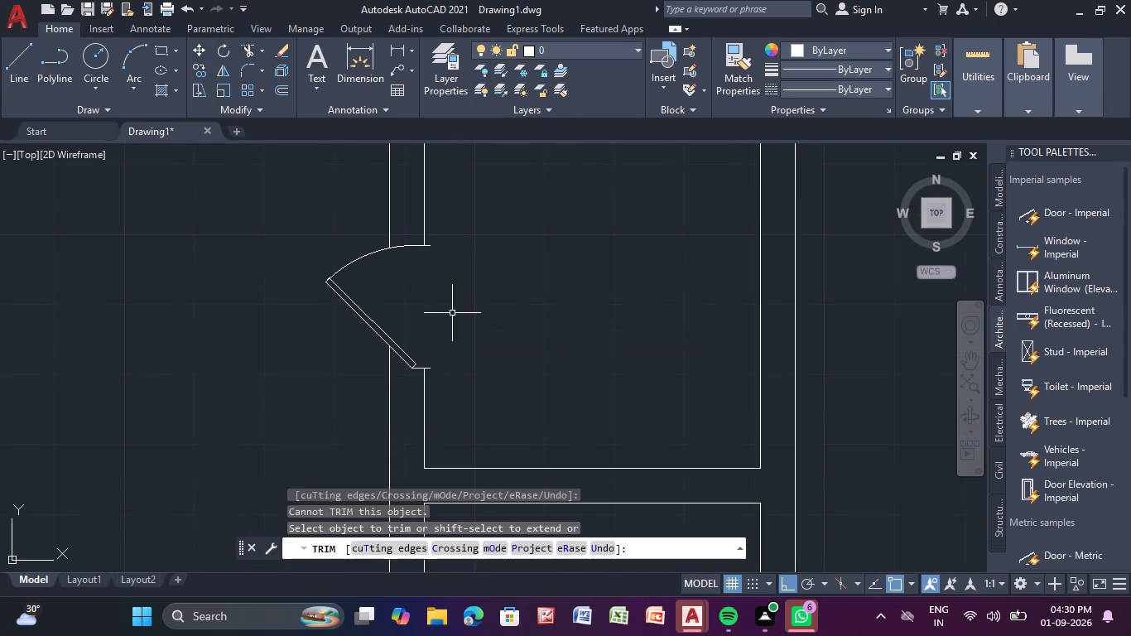
{"action": "key", "text": "Escape"}
{"action": "key", "text": "Escape"}
{"action": "key", "text": "Escape"}
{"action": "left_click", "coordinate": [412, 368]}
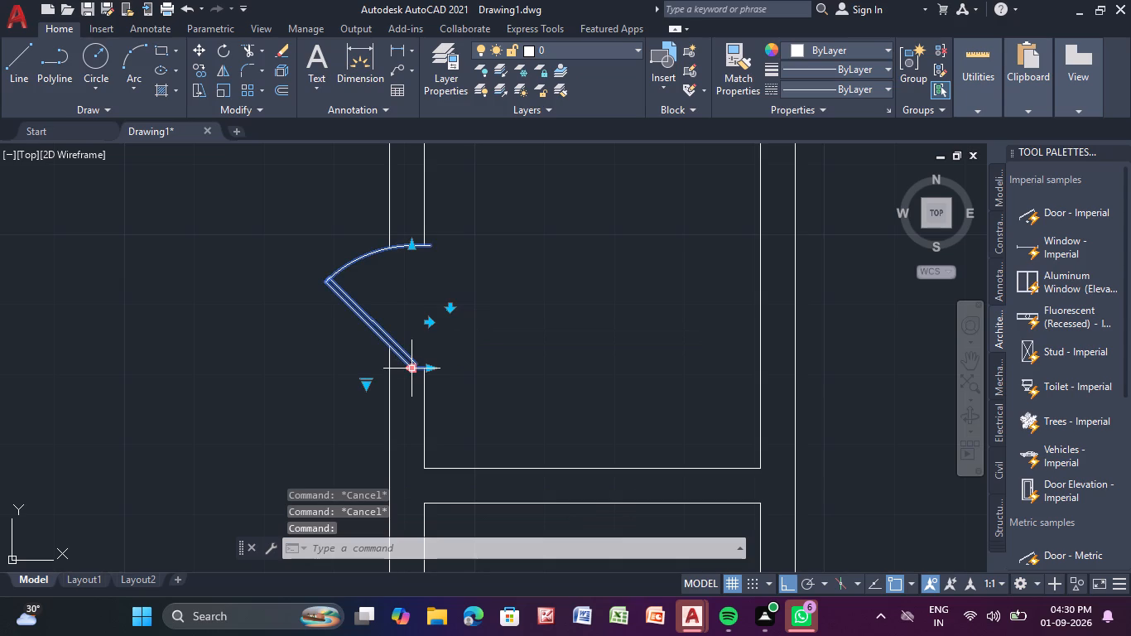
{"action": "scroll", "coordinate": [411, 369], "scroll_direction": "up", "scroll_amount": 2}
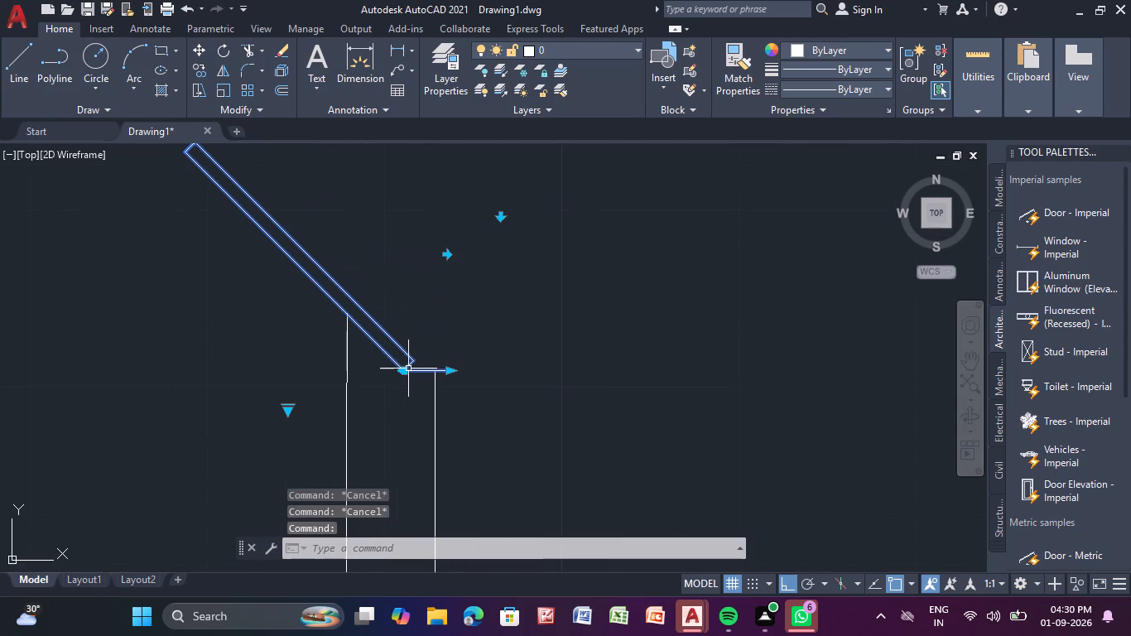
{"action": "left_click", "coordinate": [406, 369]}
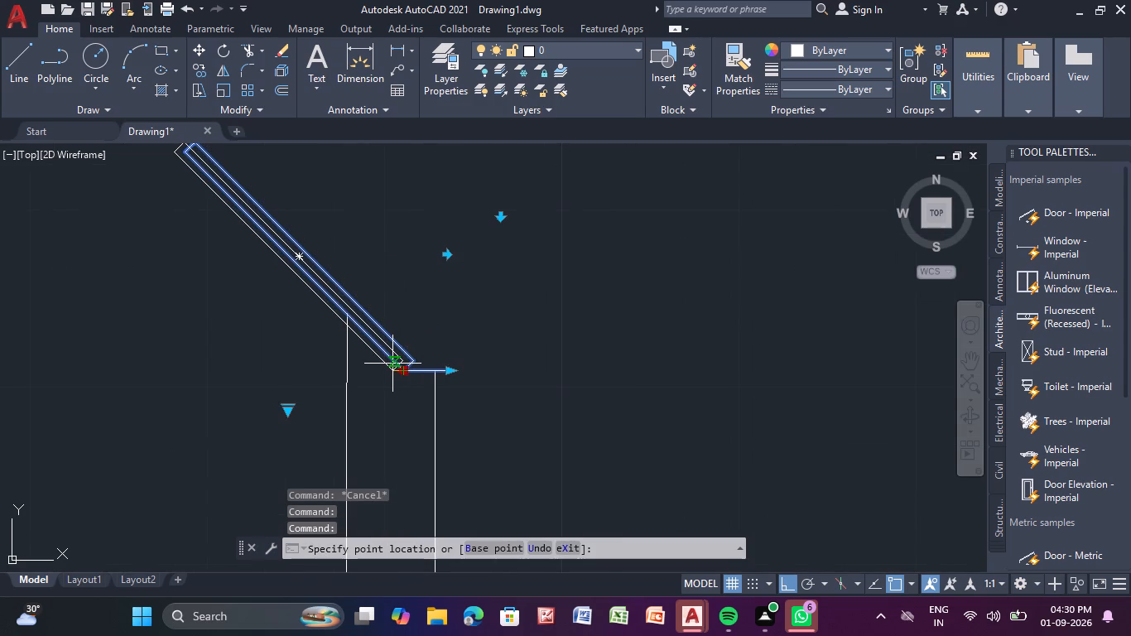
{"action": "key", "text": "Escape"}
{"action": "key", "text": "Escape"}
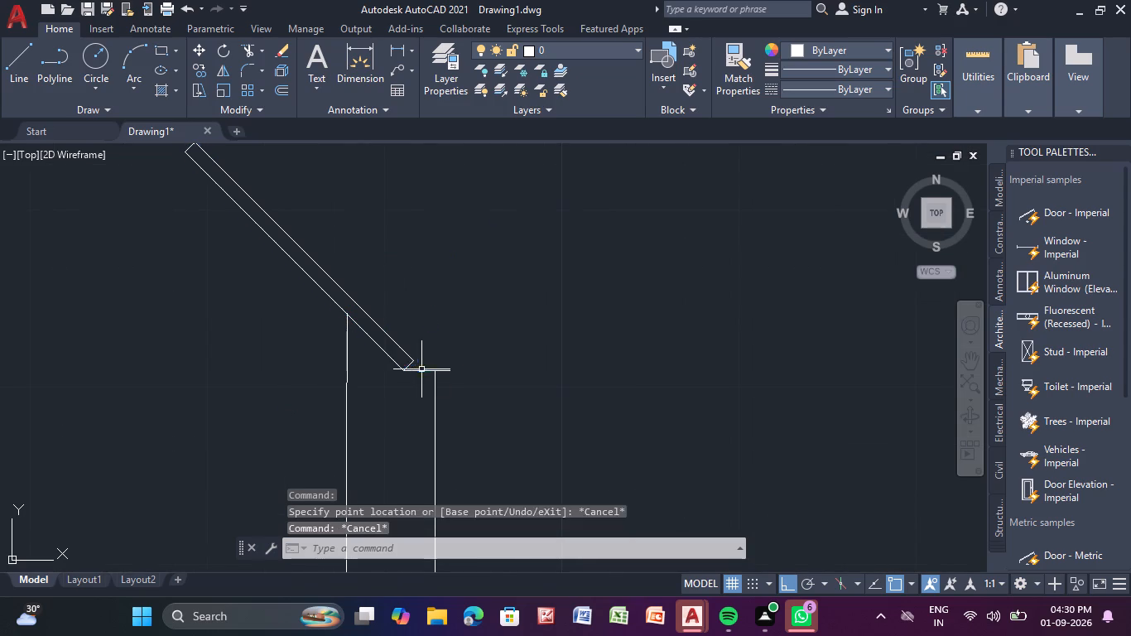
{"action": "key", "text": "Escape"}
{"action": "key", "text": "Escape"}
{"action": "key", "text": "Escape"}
Set the spare full-size door above the floor plan to Open 90º.
{"action": "scroll", "coordinate": [478, 340], "scroll_direction": "down", "scroll_amount": 5}
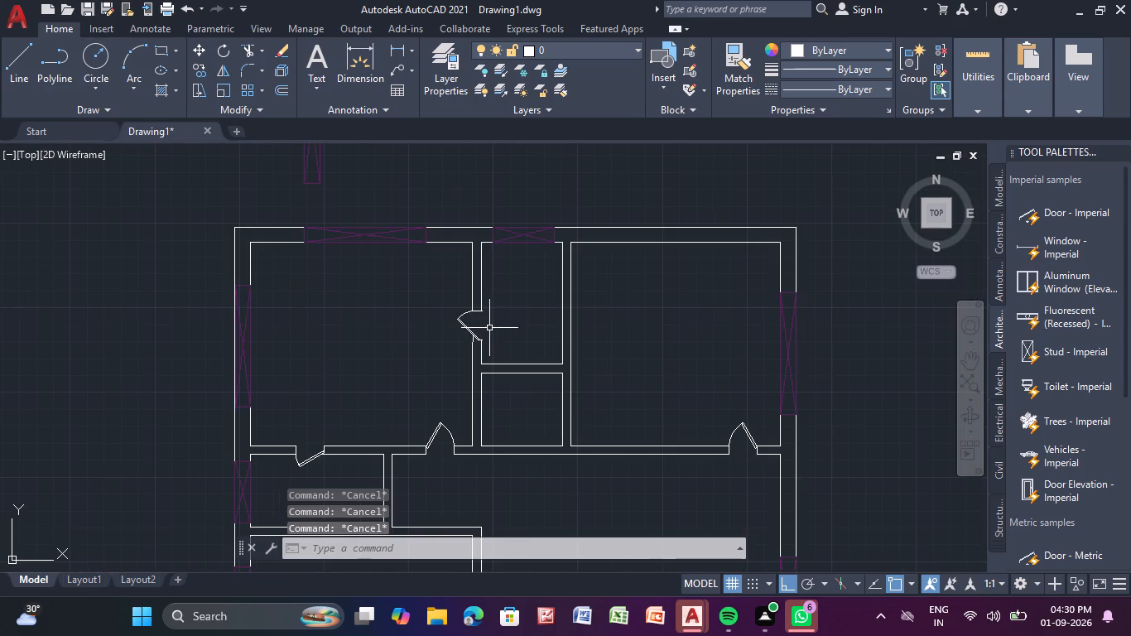
{"action": "scroll", "coordinate": [498, 322], "scroll_direction": "down", "scroll_amount": 2}
{"action": "middle_click_drag", "start_coordinate": [498, 324], "coordinate": [359, 261]}
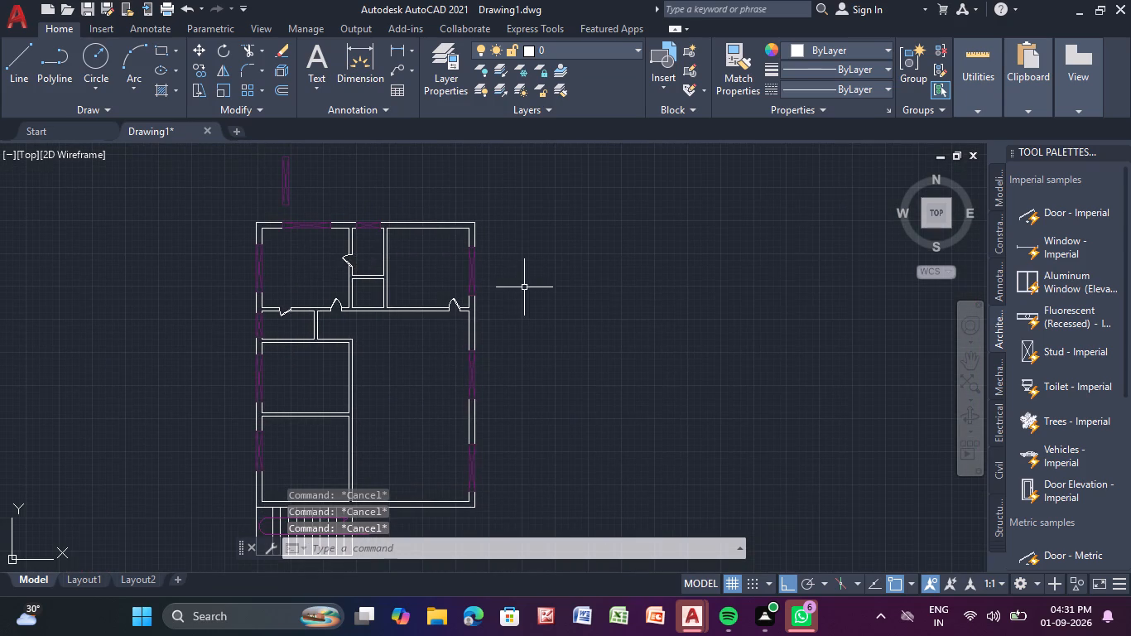
{"action": "middle_click_drag", "start_coordinate": [477, 289], "coordinate": [479, 258]}
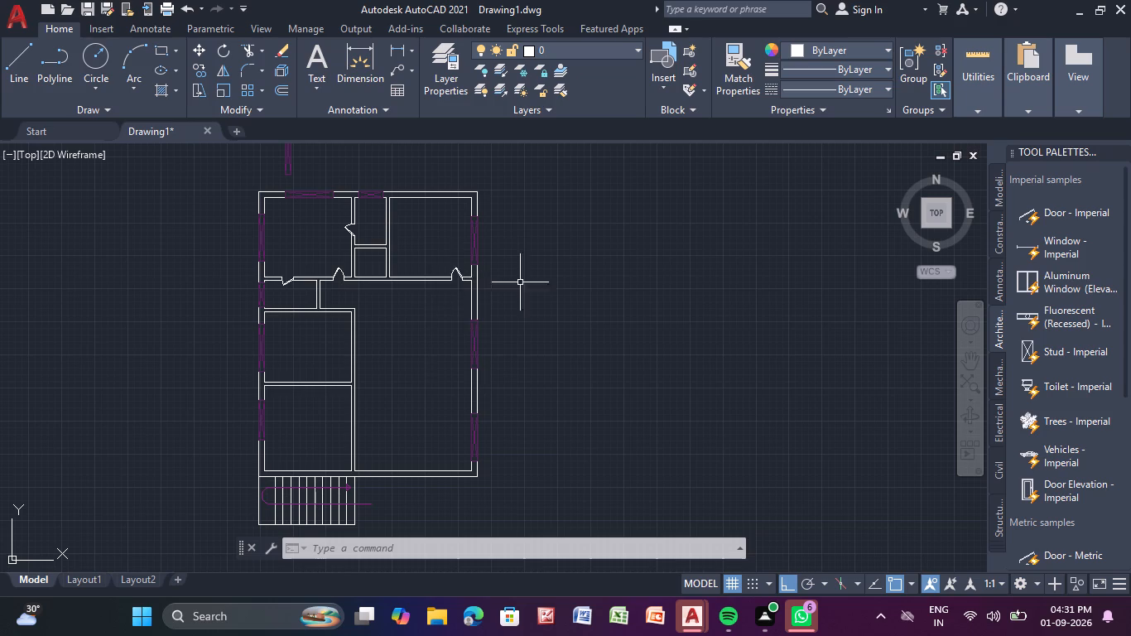
{"action": "scroll", "coordinate": [583, 264], "scroll_direction": "down", "scroll_amount": 1}
{"action": "middle_click_drag", "start_coordinate": [583, 264], "coordinate": [491, 380]}
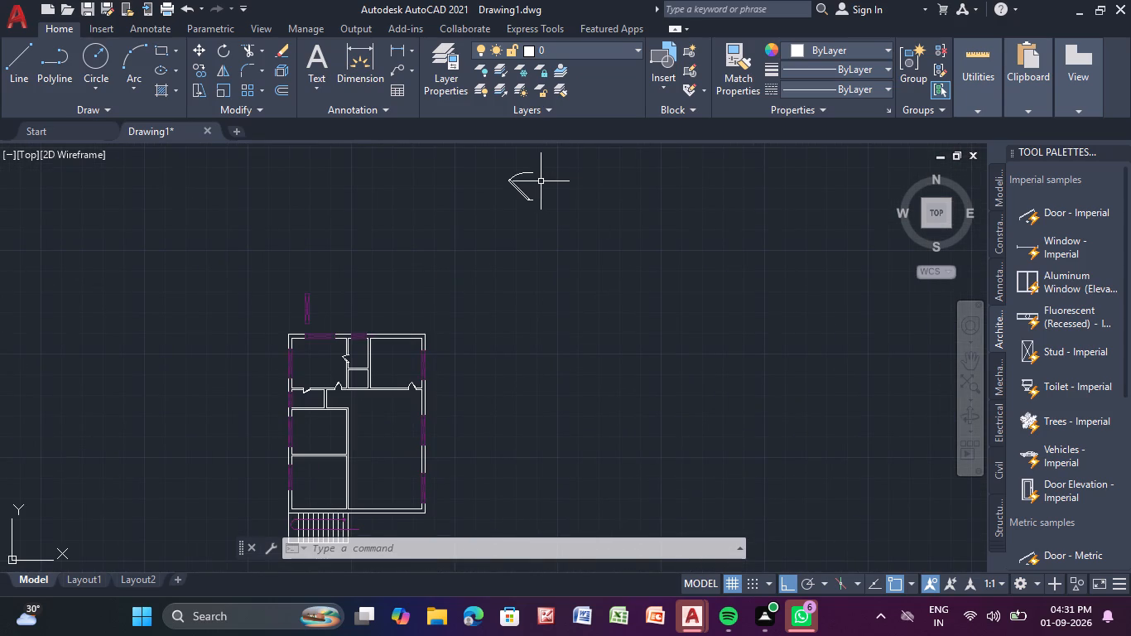
{"action": "left_click", "coordinate": [518, 191]}
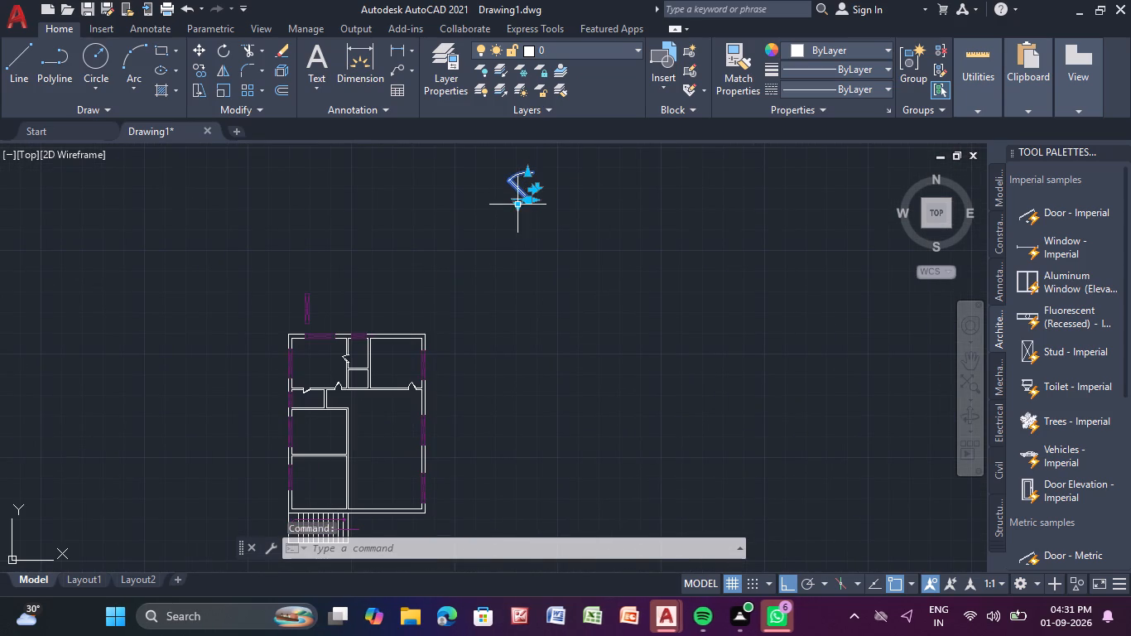
{"action": "left_click", "coordinate": [519, 201]}
{"action": "left_click", "coordinate": [570, 265]}
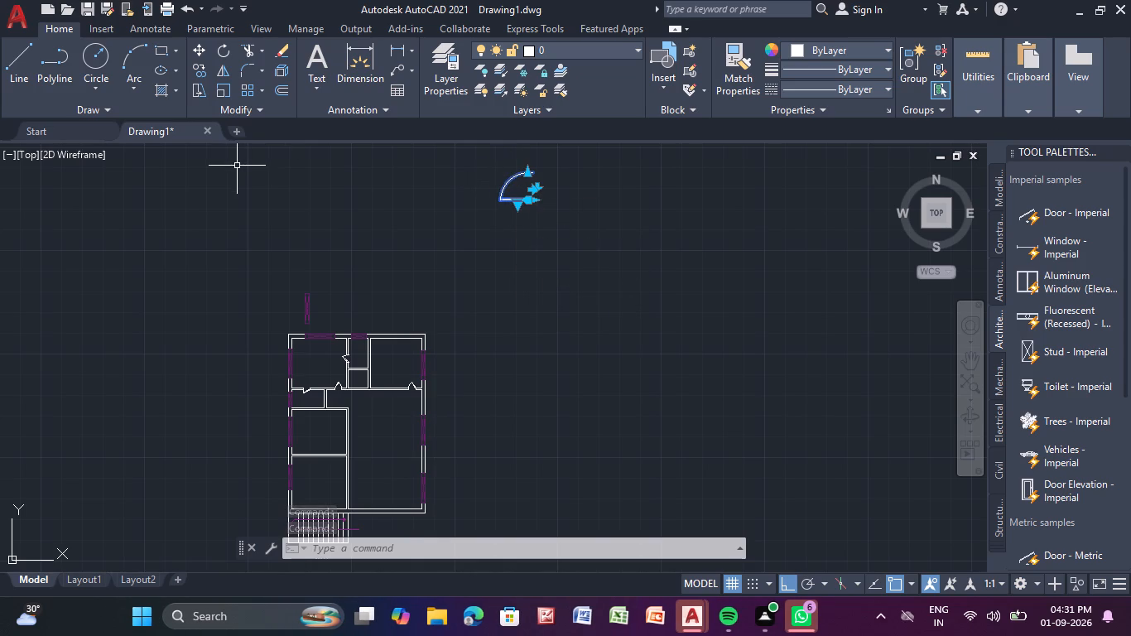
{"action": "key", "text": "Escape"}
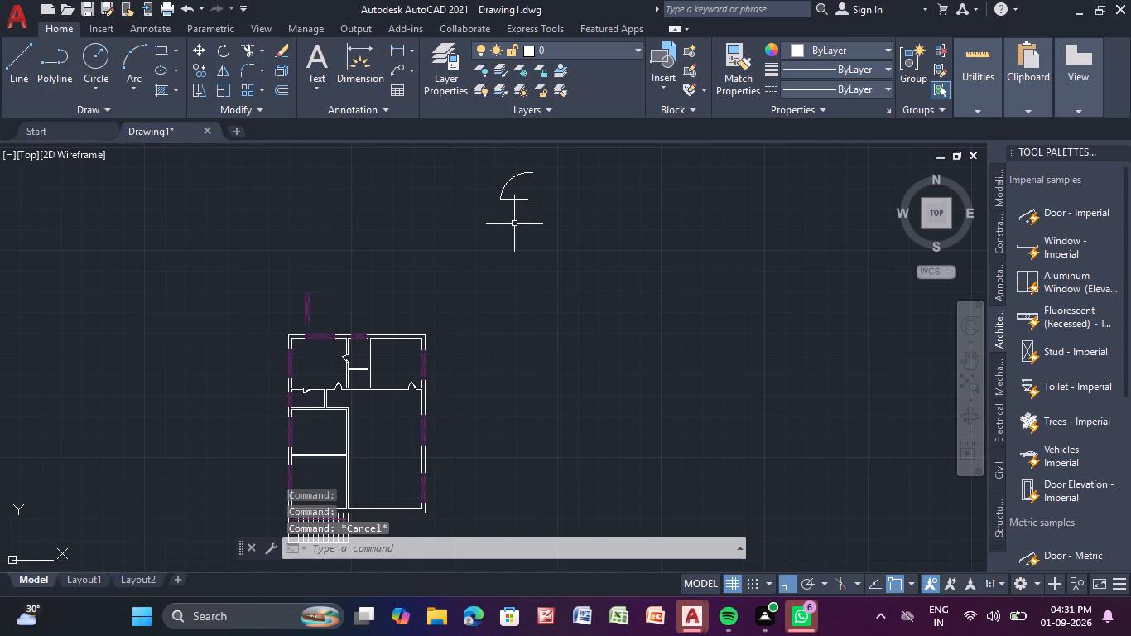
Copy the spare 90º door, with Polar tracking on, into the upper of the two lower-west rooms beside its east partition.
{"action": "left_click", "coordinate": [526, 200]}
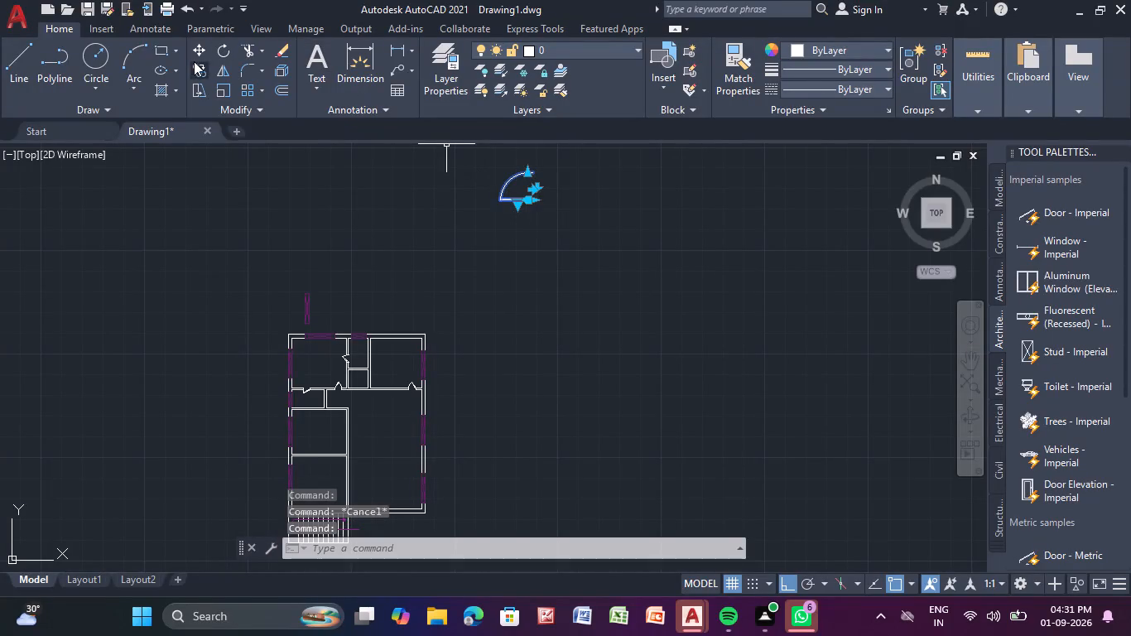
{"action": "left_click", "coordinate": [194, 61]}
{"action": "left_click_drag", "start_coordinate": [514, 199], "coordinate": [502, 219]}
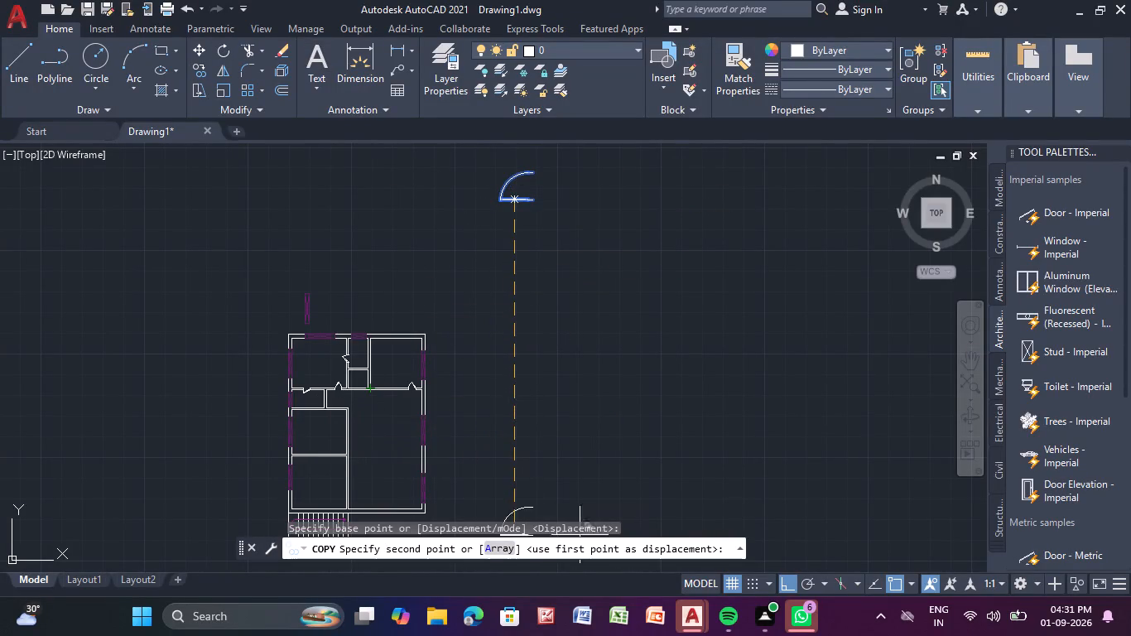
{"action": "left_click", "coordinate": [806, 586]}
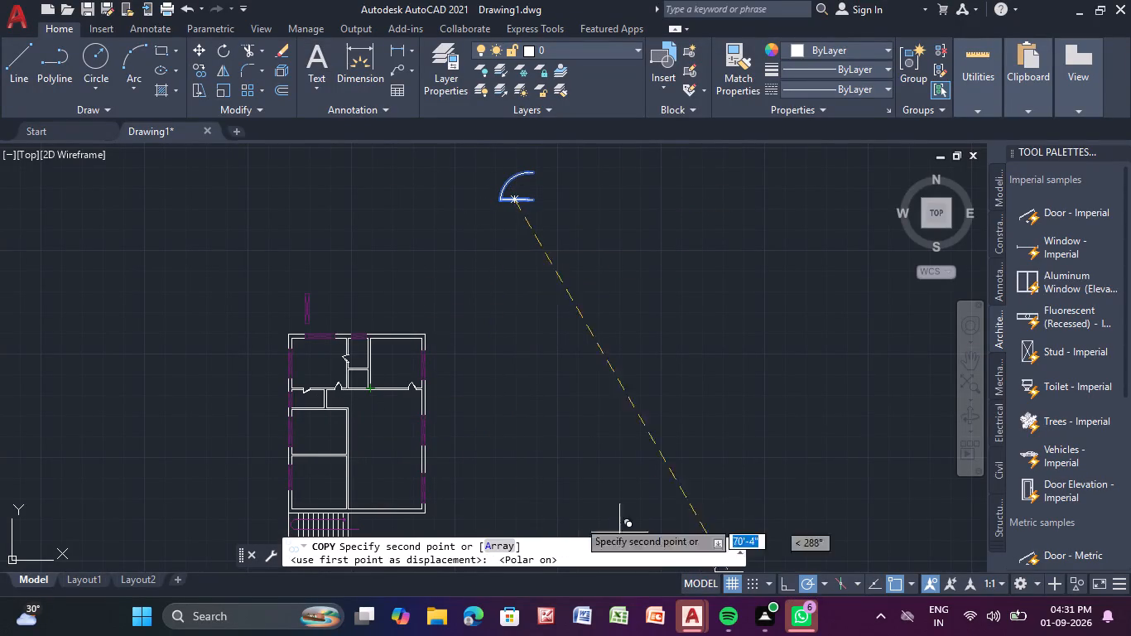
{"action": "scroll", "coordinate": [344, 441], "scroll_direction": "up", "scroll_amount": 3}
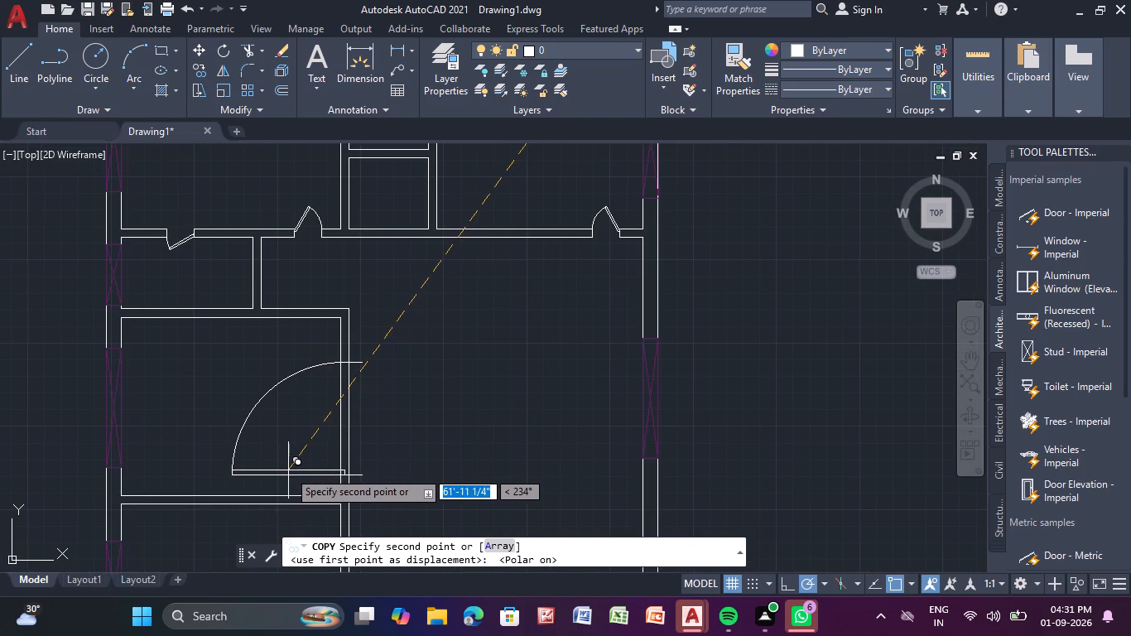
{"action": "left_click", "coordinate": [288, 470]}
{"action": "key", "text": "Escape"}
{"action": "key", "text": "Escape"}
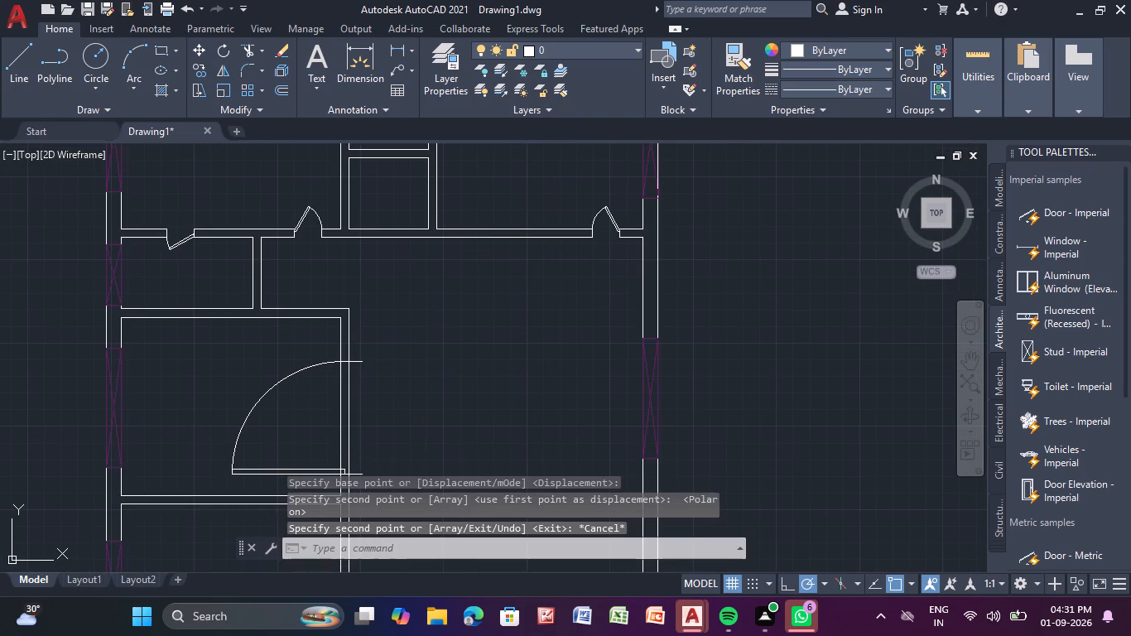
Scale the copied door down about a point on its swing arc to roughly match the plan's other doors.
{"action": "type", "text": "sc"}
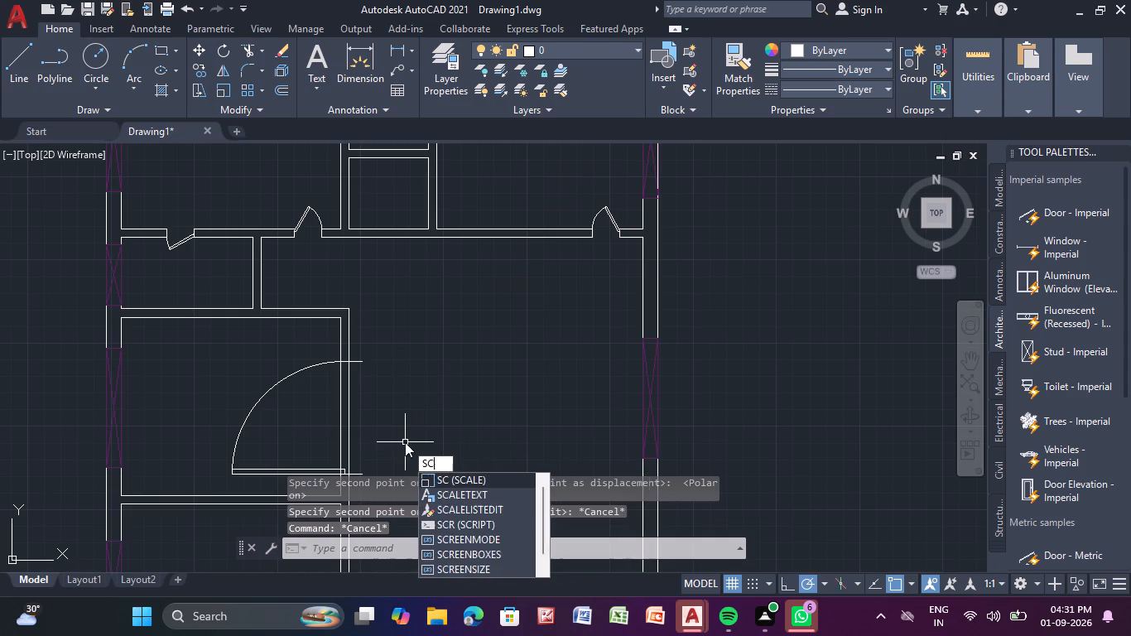
{"action": "key", "text": "Return"}
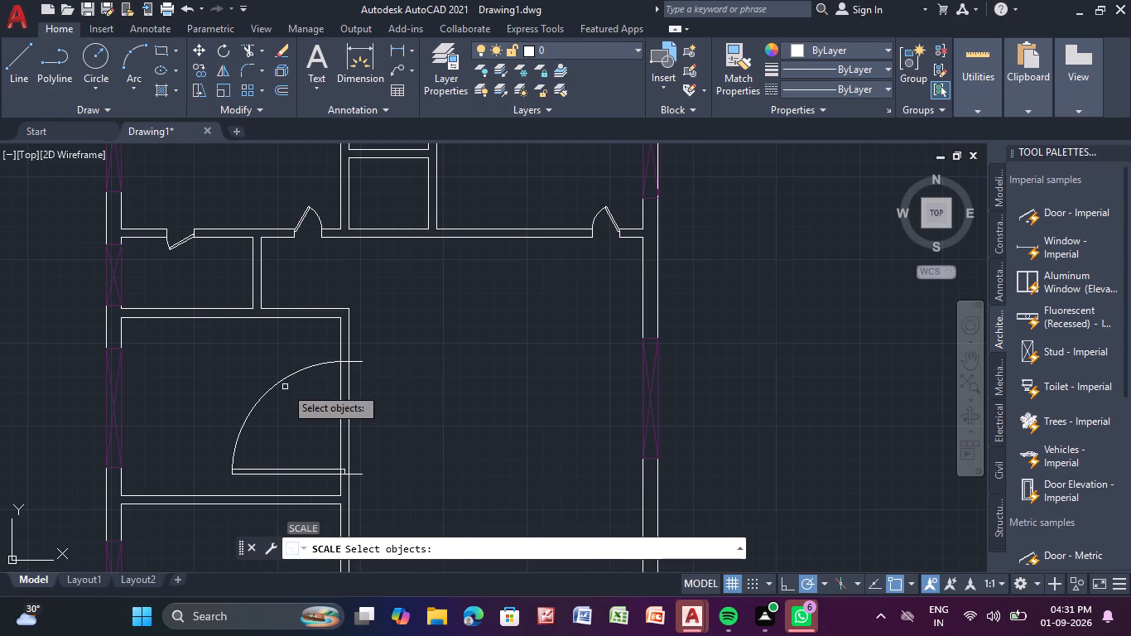
{"action": "left_click", "coordinate": [291, 377]}
{"action": "key", "text": "Return"}
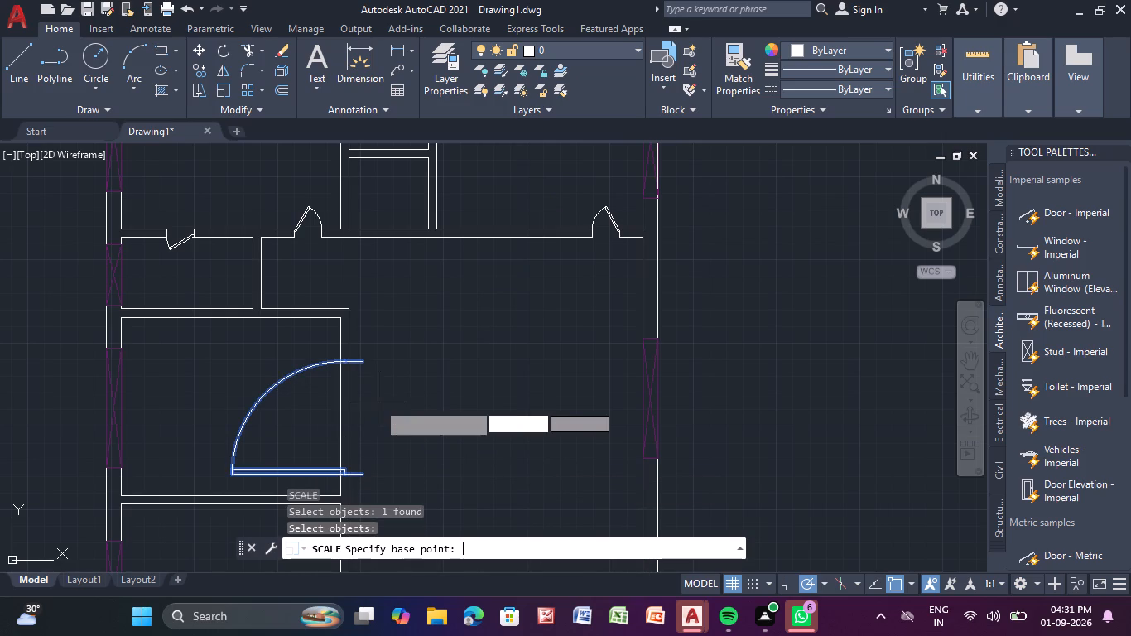
{"action": "left_click", "coordinate": [289, 373]}
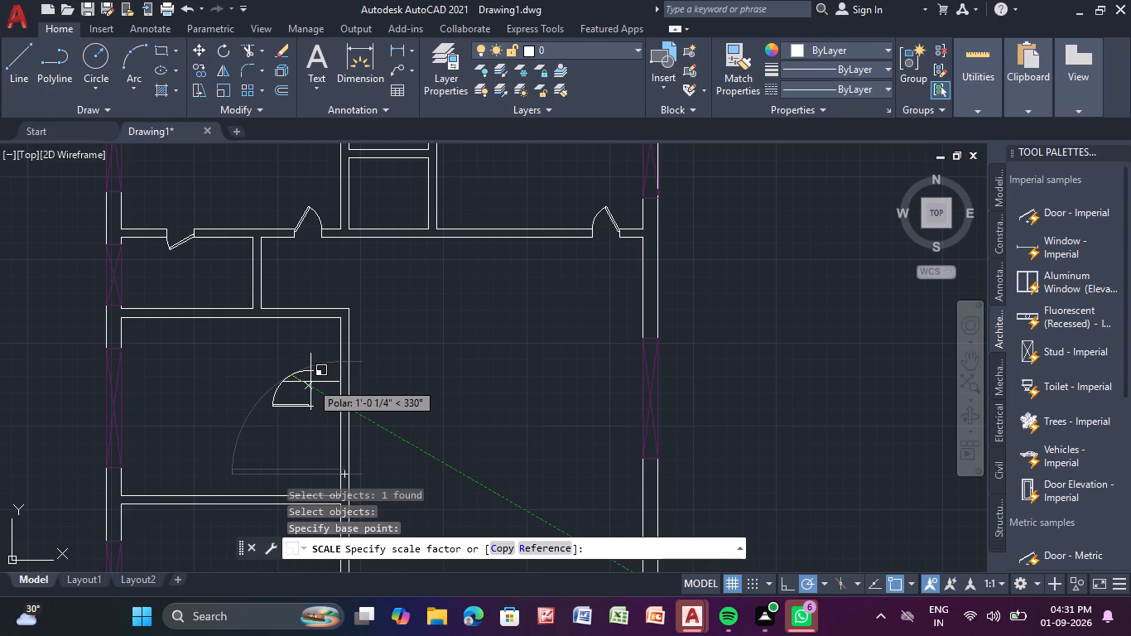
{"action": "left_click", "coordinate": [305, 382]}
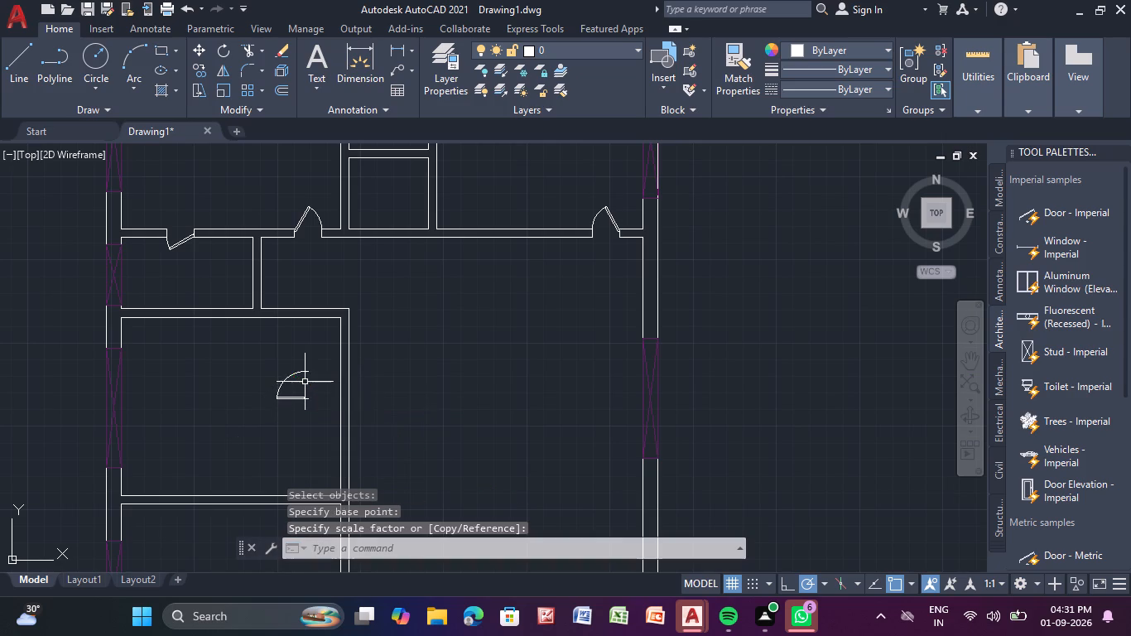
{"action": "key", "text": "Escape"}
{"action": "key", "text": "Escape"}
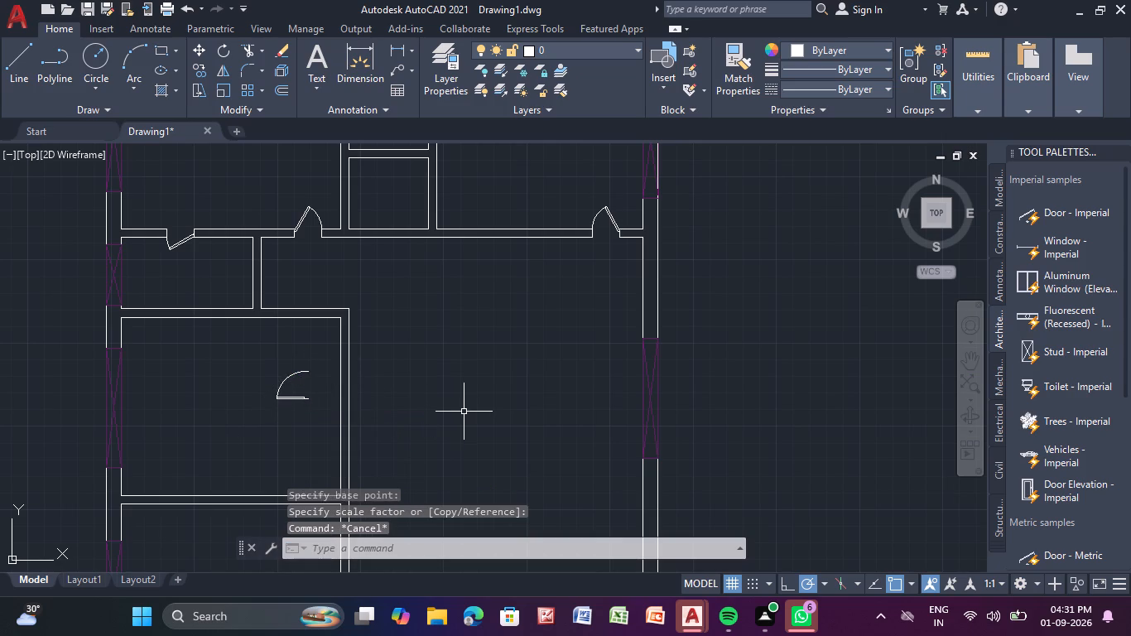
Set the scaled-down door copy to Open 60º.
{"action": "left_click", "coordinate": [296, 397]}
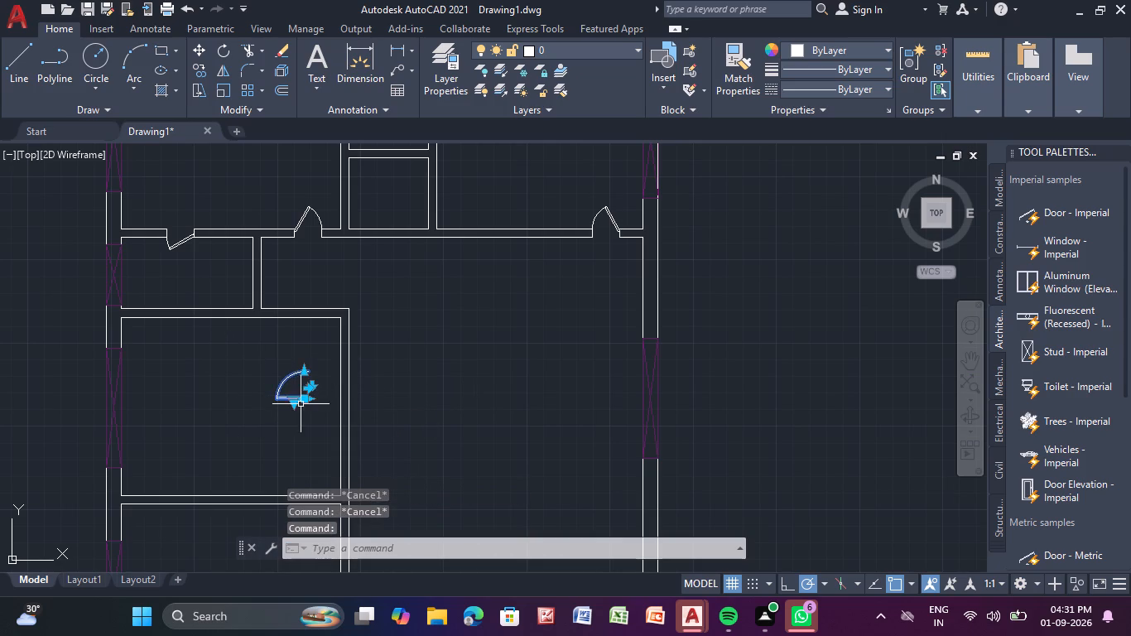
{"action": "scroll", "coordinate": [306, 394], "scroll_direction": "up", "scroll_amount": 2}
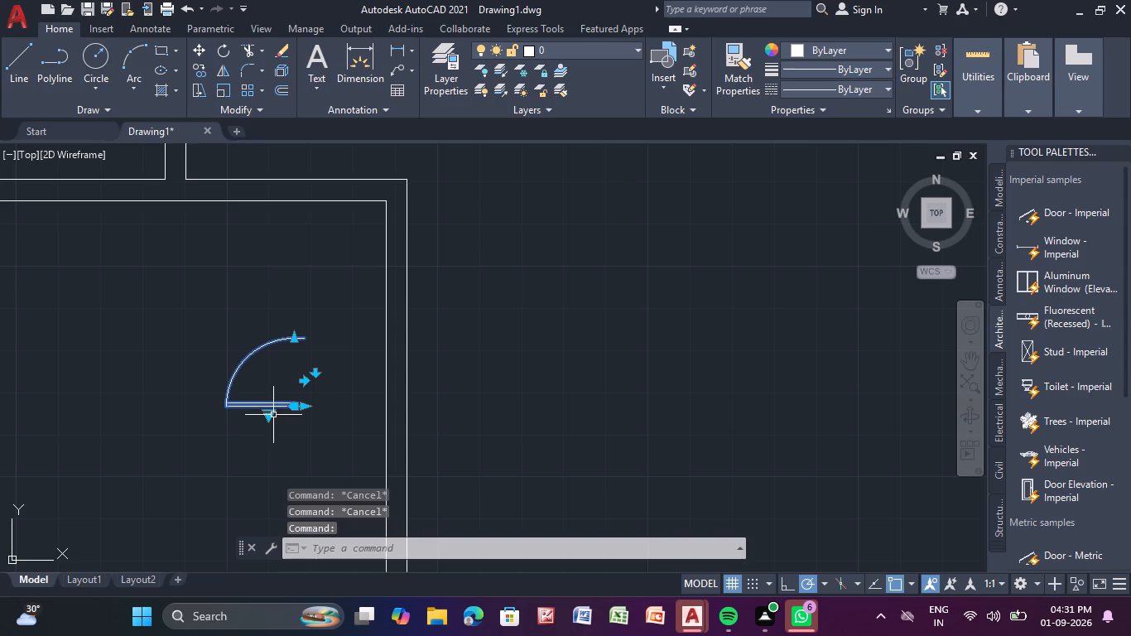
{"action": "left_click", "coordinate": [272, 415]}
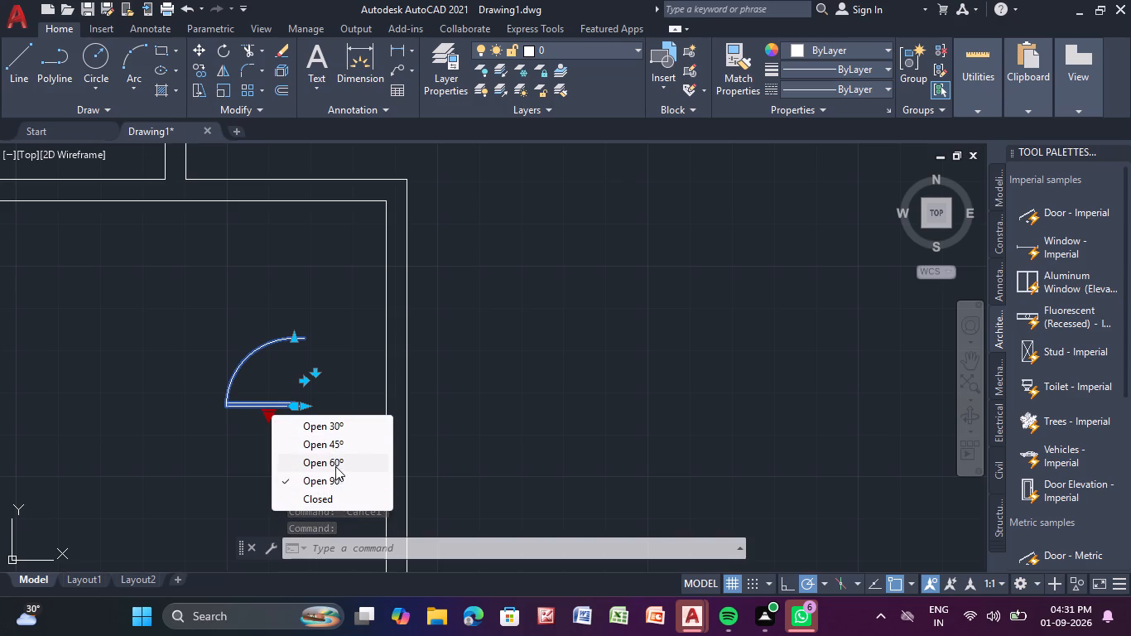
{"action": "left_click", "coordinate": [340, 460]}
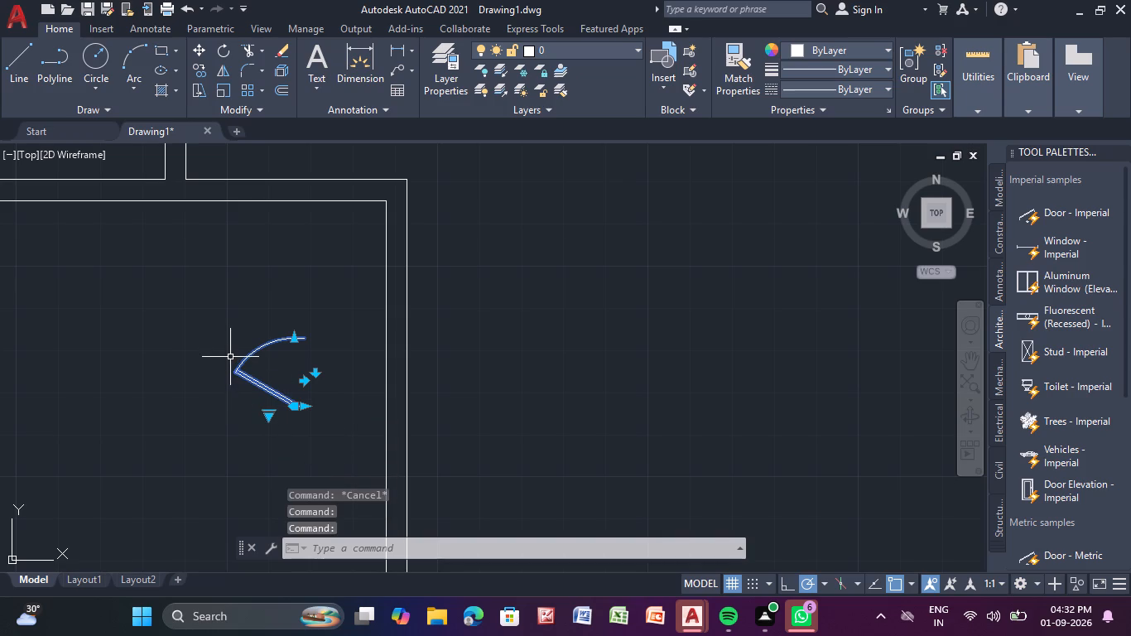
{"action": "key", "text": "Escape"}
{"action": "key", "text": "Escape"}
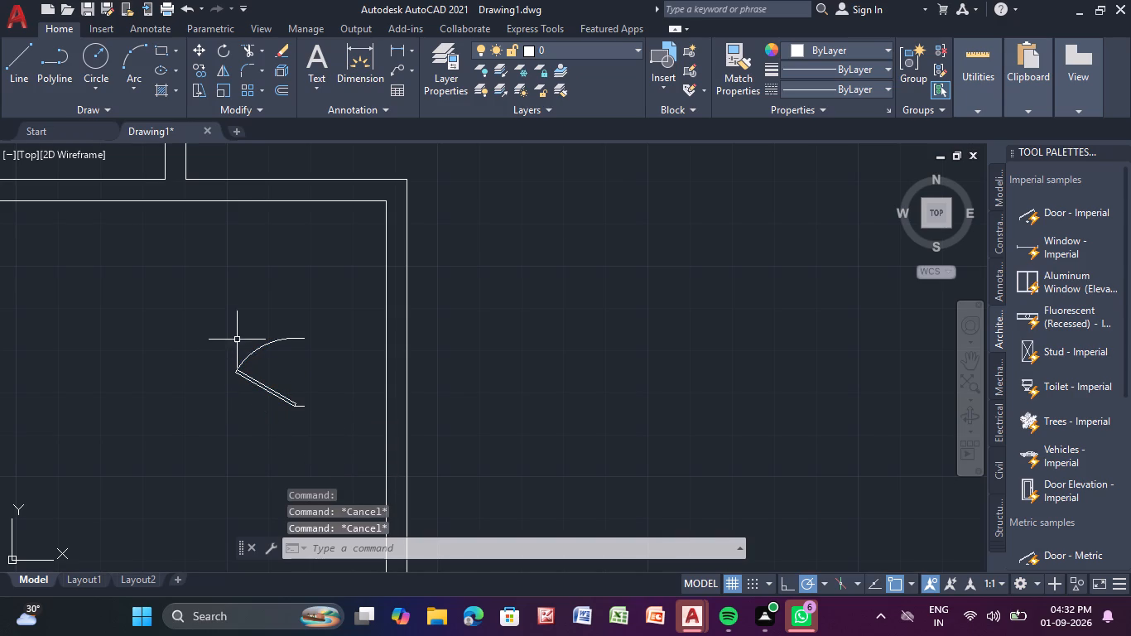
Move the 60º door onto the east partition of the upper of the two lower-west rooms.
{"action": "left_click", "coordinate": [203, 49]}
{"action": "left_click", "coordinate": [291, 402]}
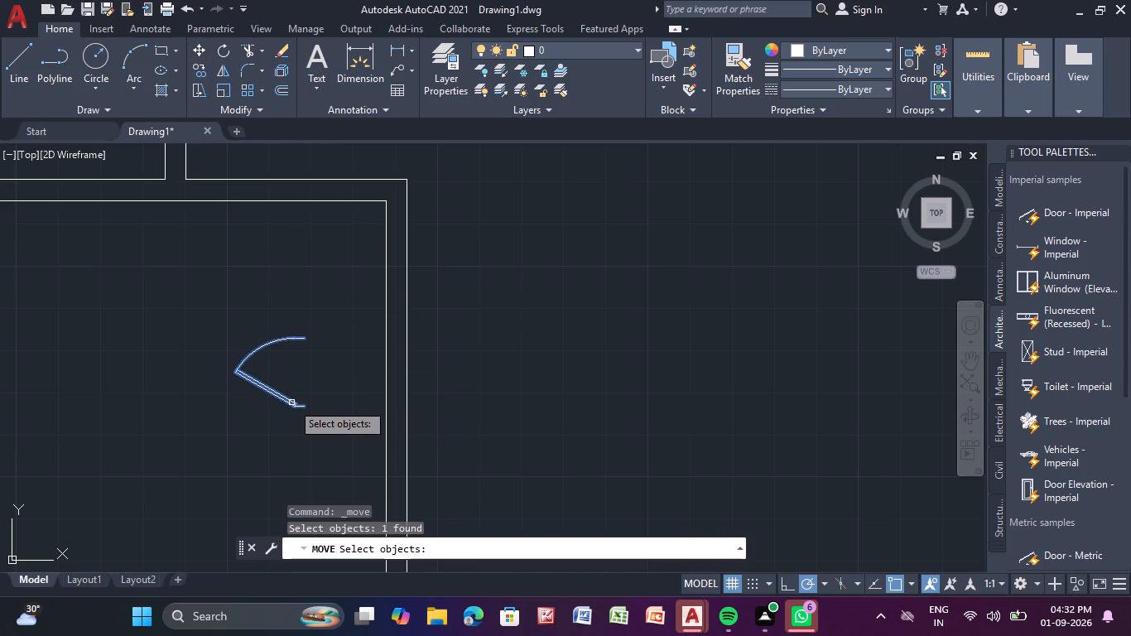
{"action": "key", "text": "Return"}
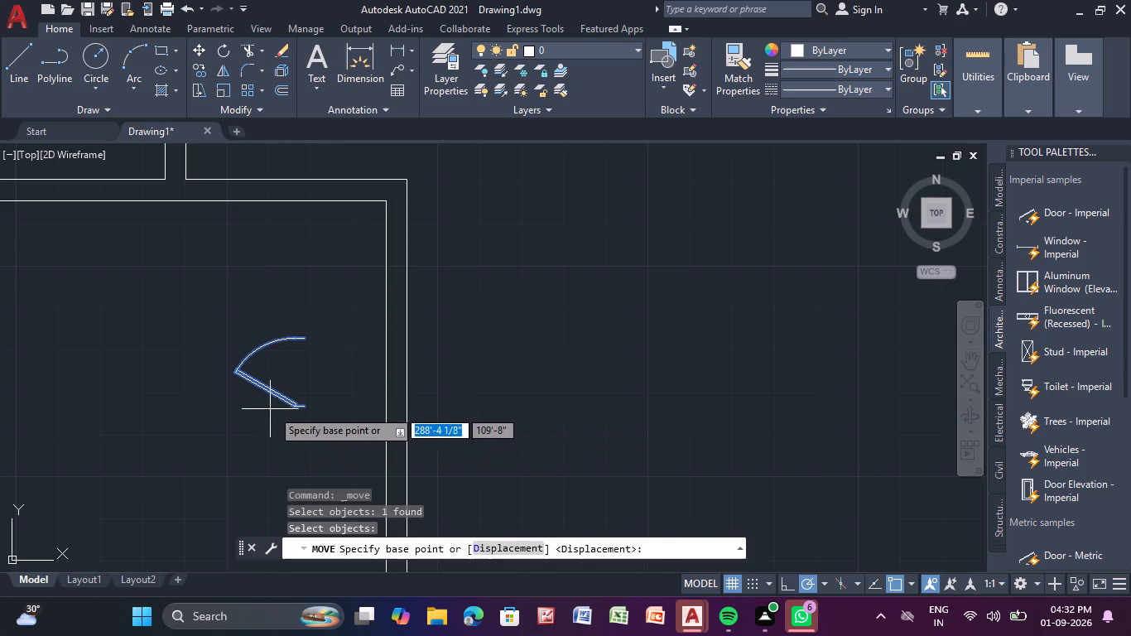
{"action": "left_click", "coordinate": [269, 390]}
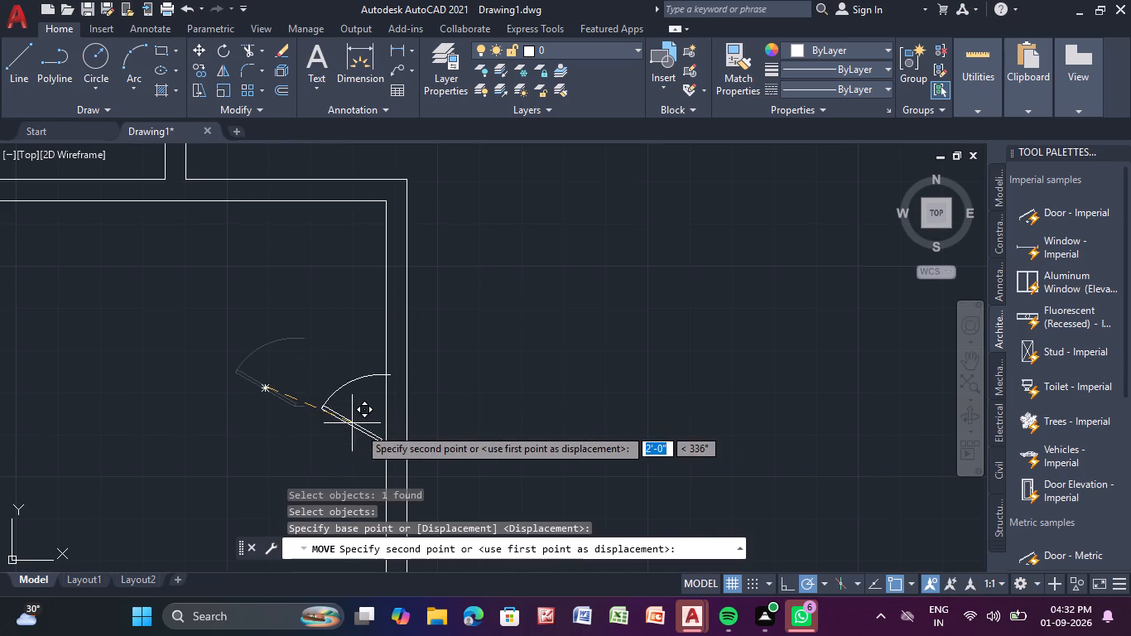
{"action": "middle_click_drag", "start_coordinate": [377, 429], "coordinate": [375, 393]}
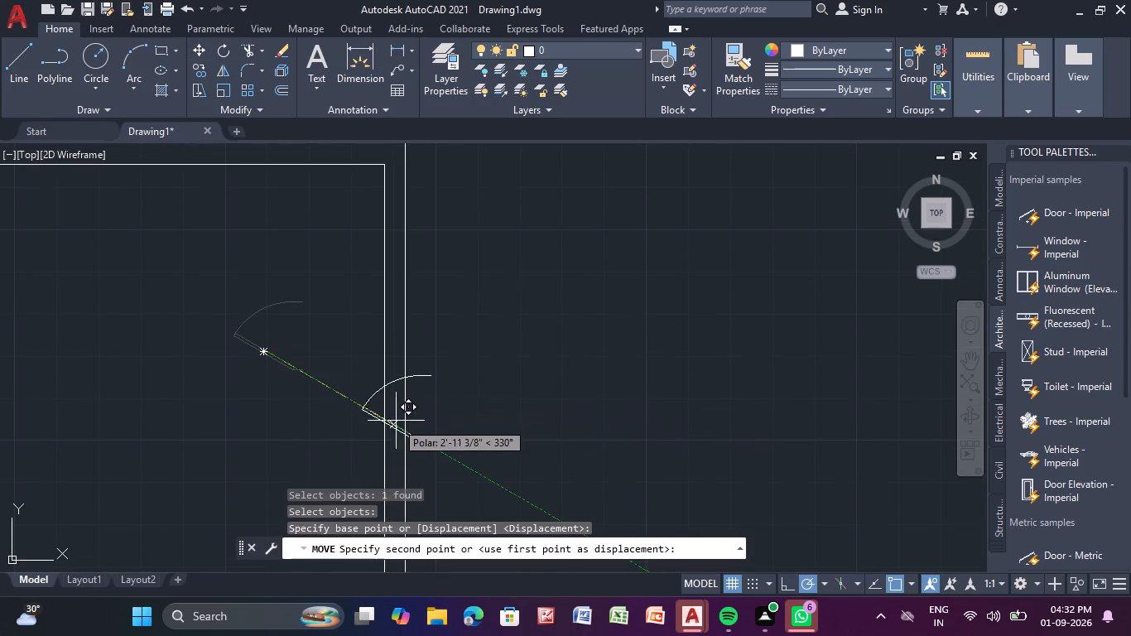
{"action": "middle_click_drag", "start_coordinate": [398, 426], "coordinate": [409, 313]}
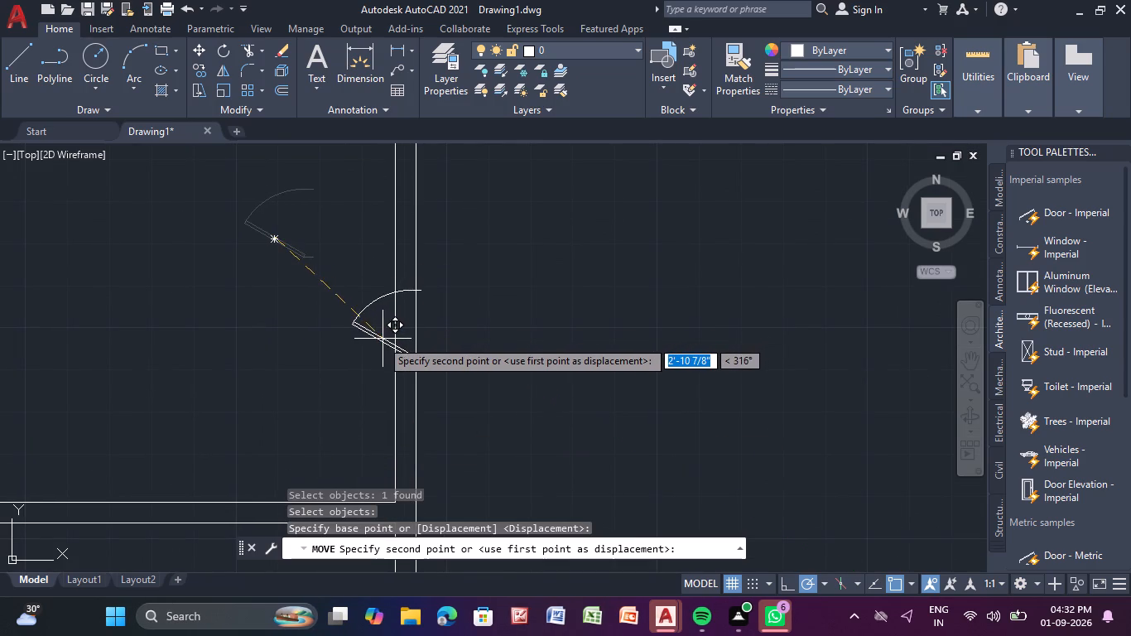
{"action": "scroll", "coordinate": [377, 340], "scroll_direction": "up", "scroll_amount": 2}
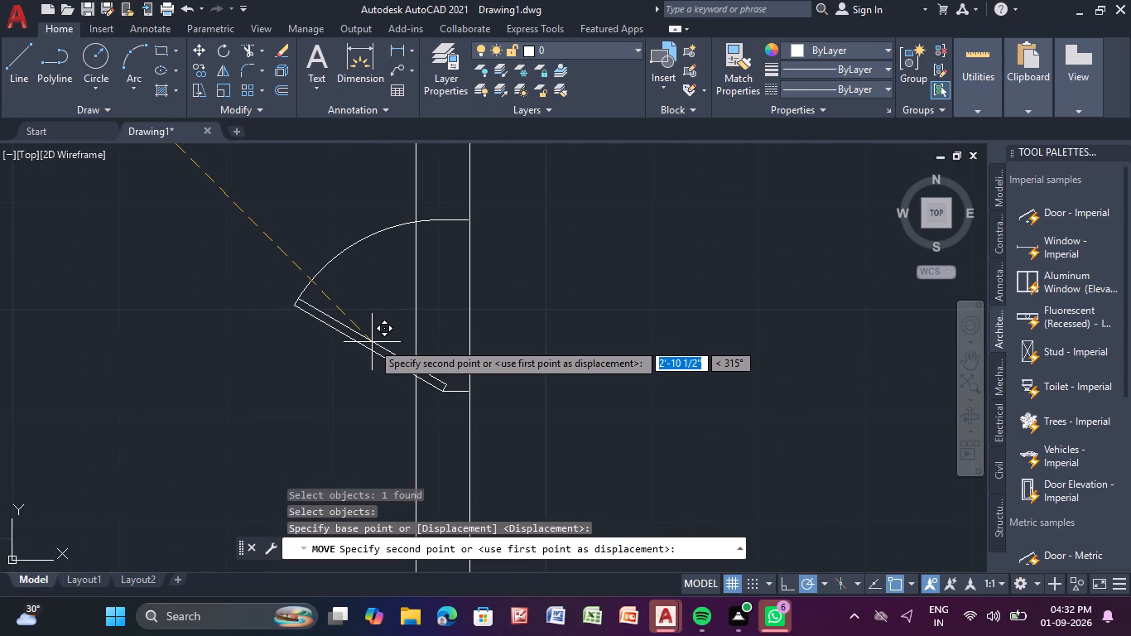
{"action": "left_click", "coordinate": [373, 341]}
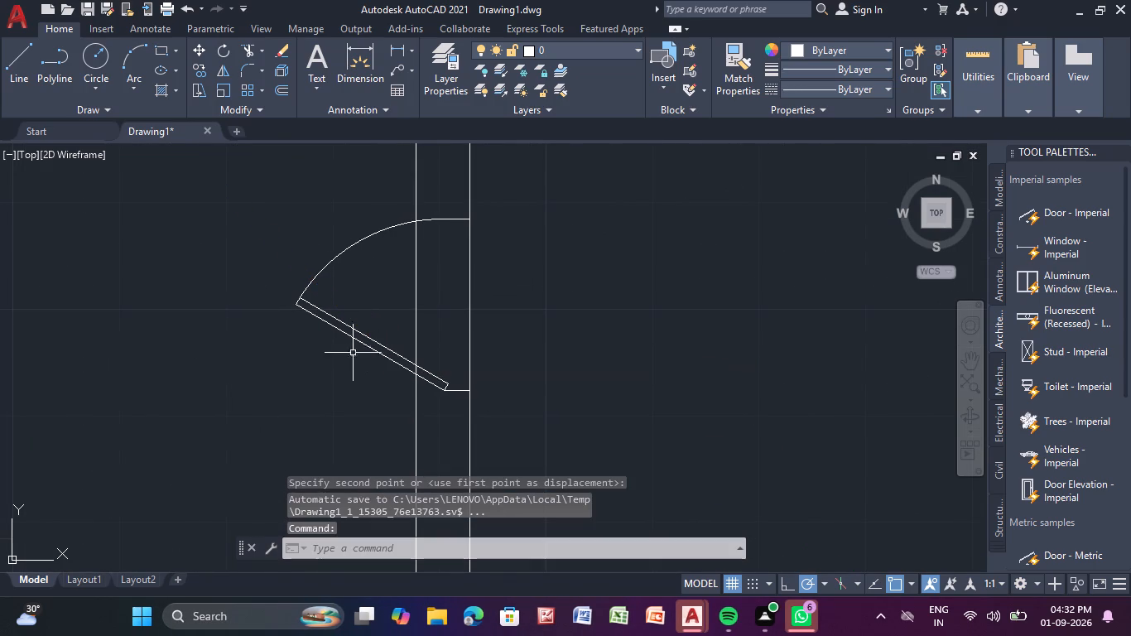
Trim both partition lines across the new door's opening, including the short piece left inside the door leaf.
{"action": "scroll", "coordinate": [330, 333], "scroll_direction": "down", "scroll_amount": 1}
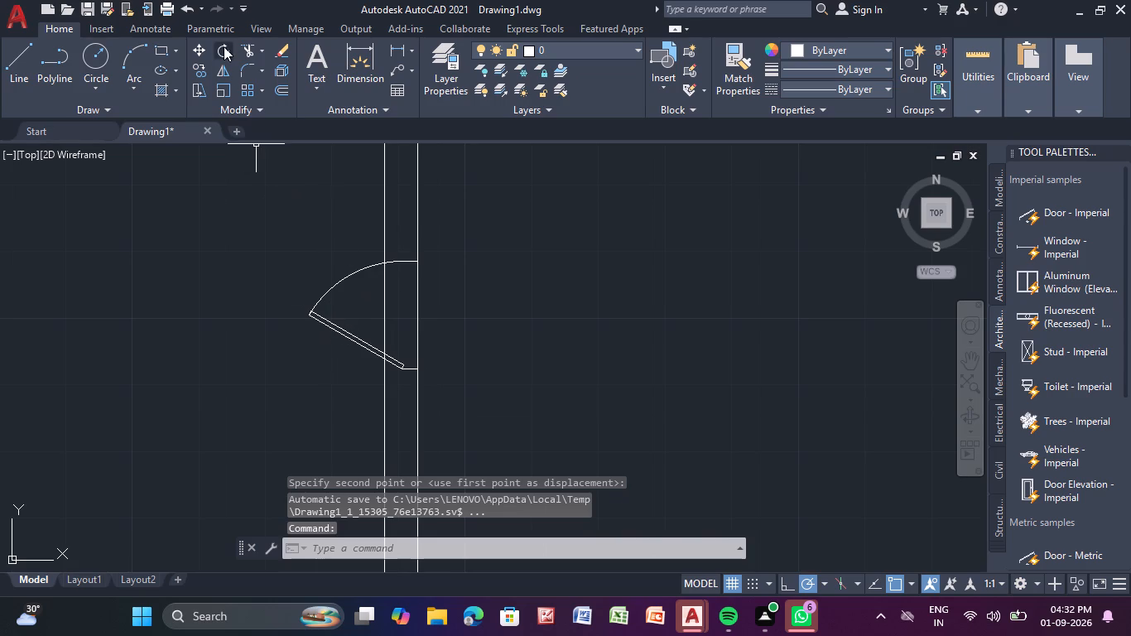
{"action": "left_click", "coordinate": [246, 47]}
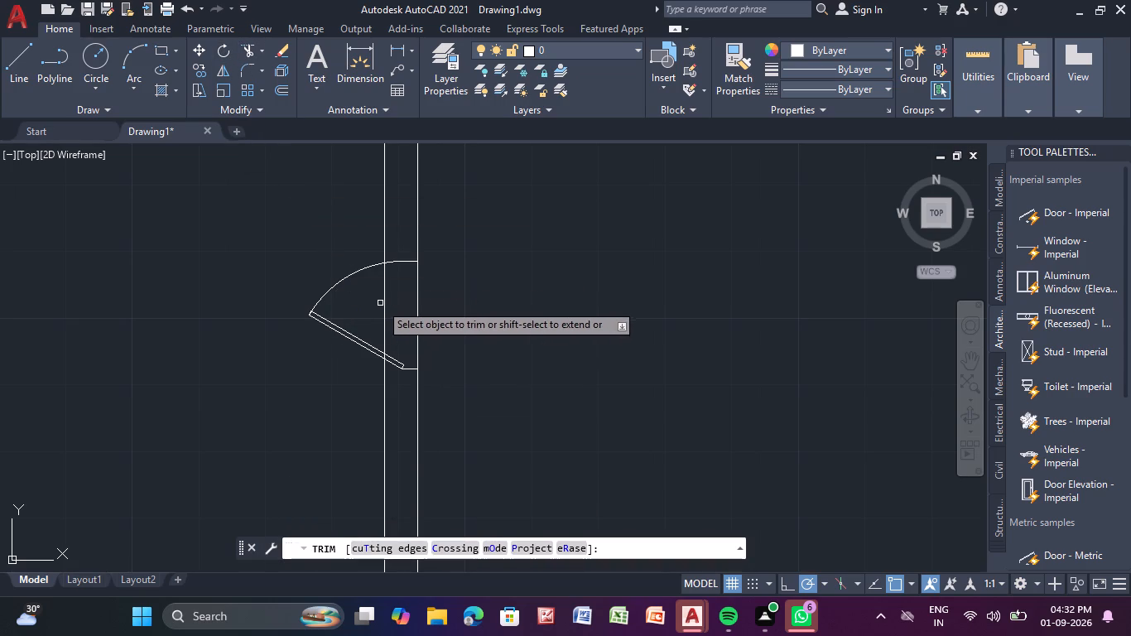
{"action": "left_click", "coordinate": [385, 301]}
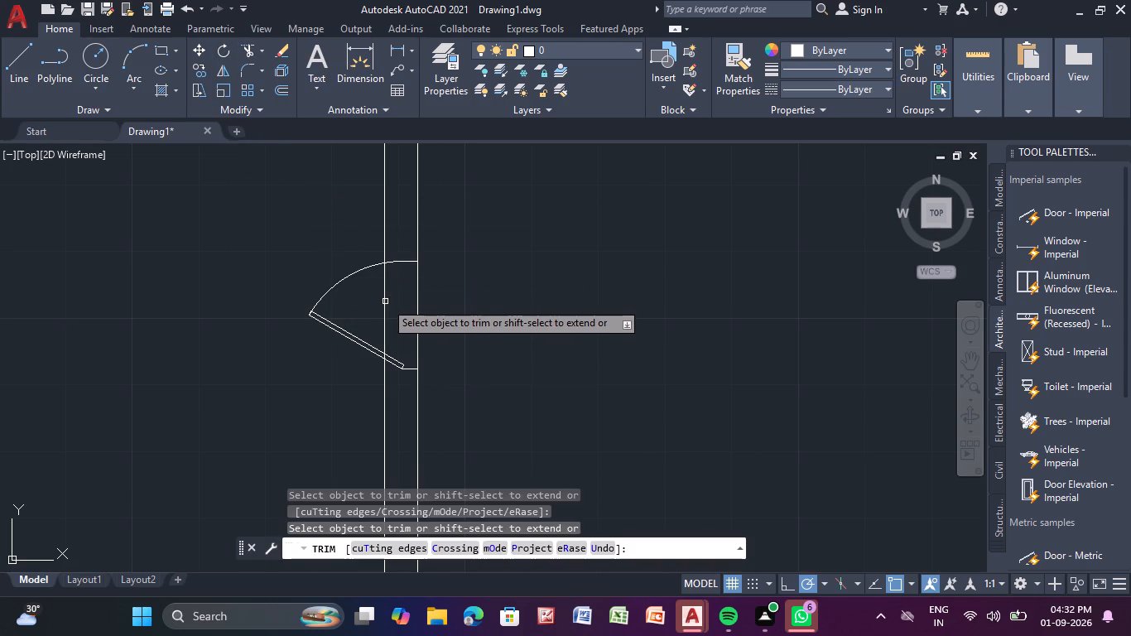
{"action": "left_click", "coordinate": [385, 302]}
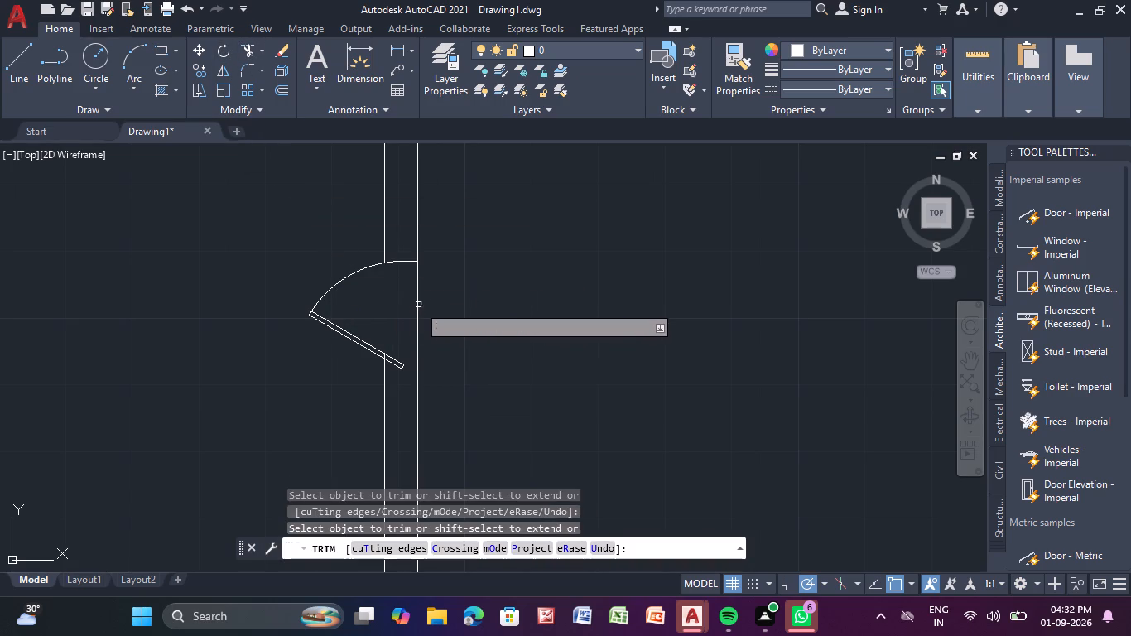
{"action": "left_click", "coordinate": [417, 306]}
{"action": "scroll", "coordinate": [393, 356], "scroll_direction": "up", "scroll_amount": 2}
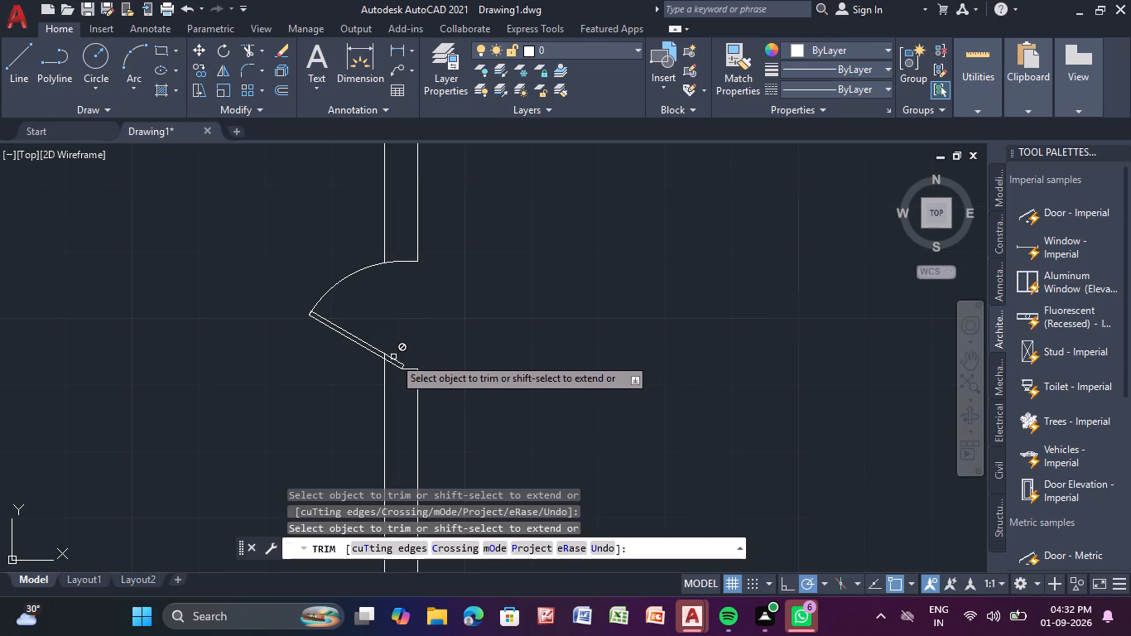
{"action": "scroll", "coordinate": [393, 356], "scroll_direction": "up", "scroll_amount": 1}
{"action": "middle_click_drag", "start_coordinate": [395, 350], "coordinate": [417, 306]}
{"action": "scroll", "coordinate": [397, 334], "scroll_direction": "up", "scroll_amount": 2}
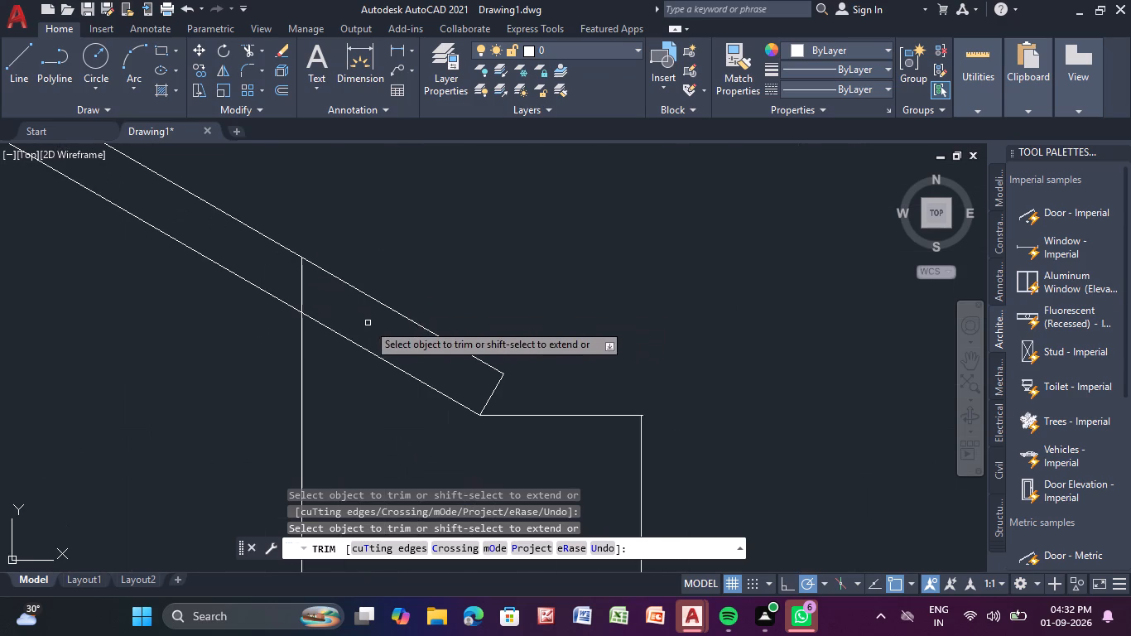
{"action": "left_click", "coordinate": [304, 281]}
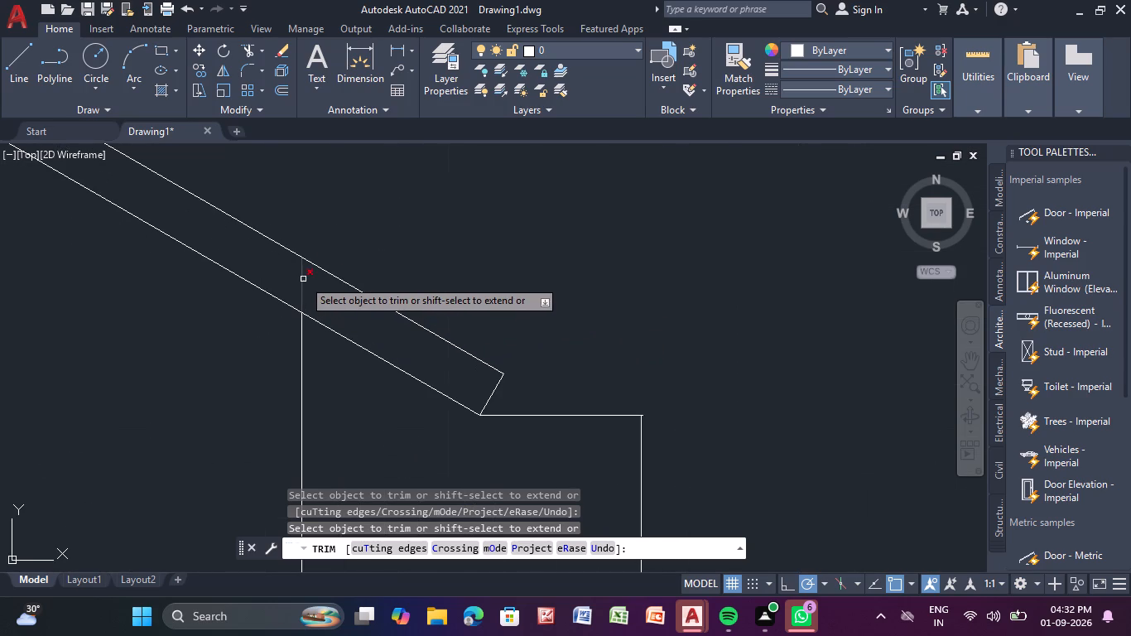
{"action": "left_click", "coordinate": [300, 279]}
{"action": "scroll", "coordinate": [558, 276], "scroll_direction": "down", "scroll_amount": 4}
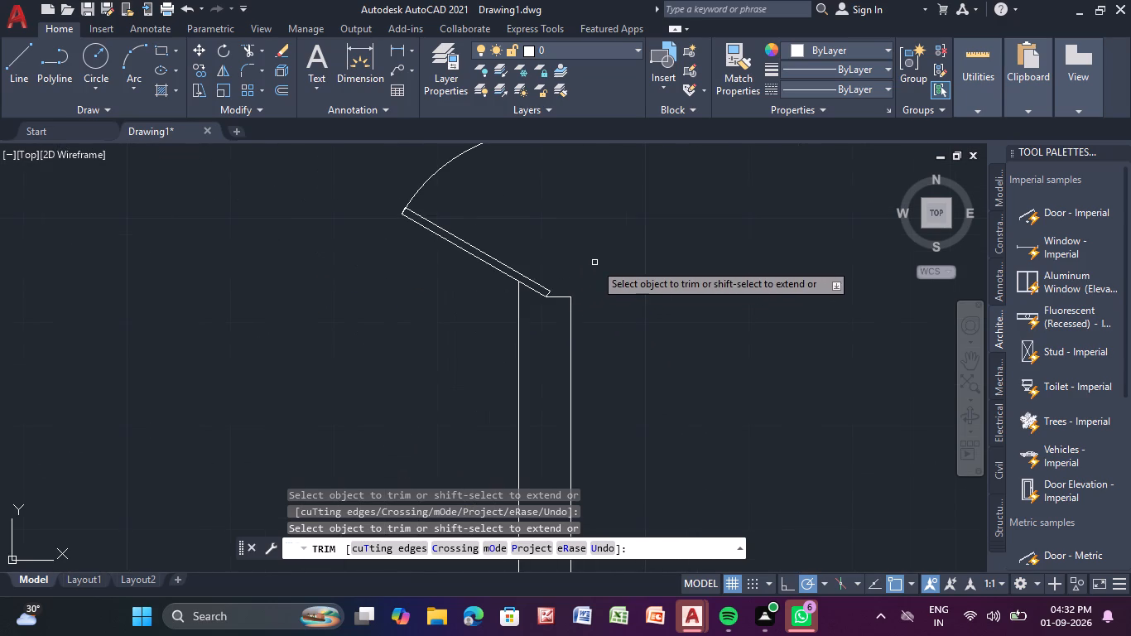
{"action": "scroll", "coordinate": [594, 263], "scroll_direction": "down", "scroll_amount": 2}
{"action": "middle_click_drag", "start_coordinate": [594, 263], "coordinate": [464, 331]}
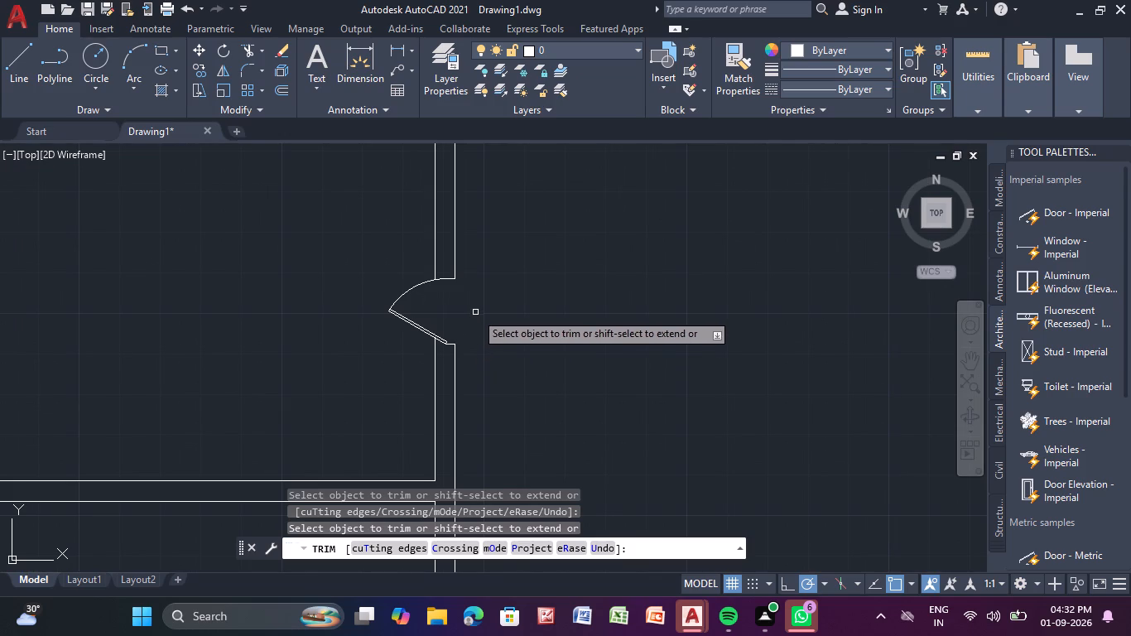
{"action": "key", "text": "Escape"}
{"action": "key", "text": "Escape"}
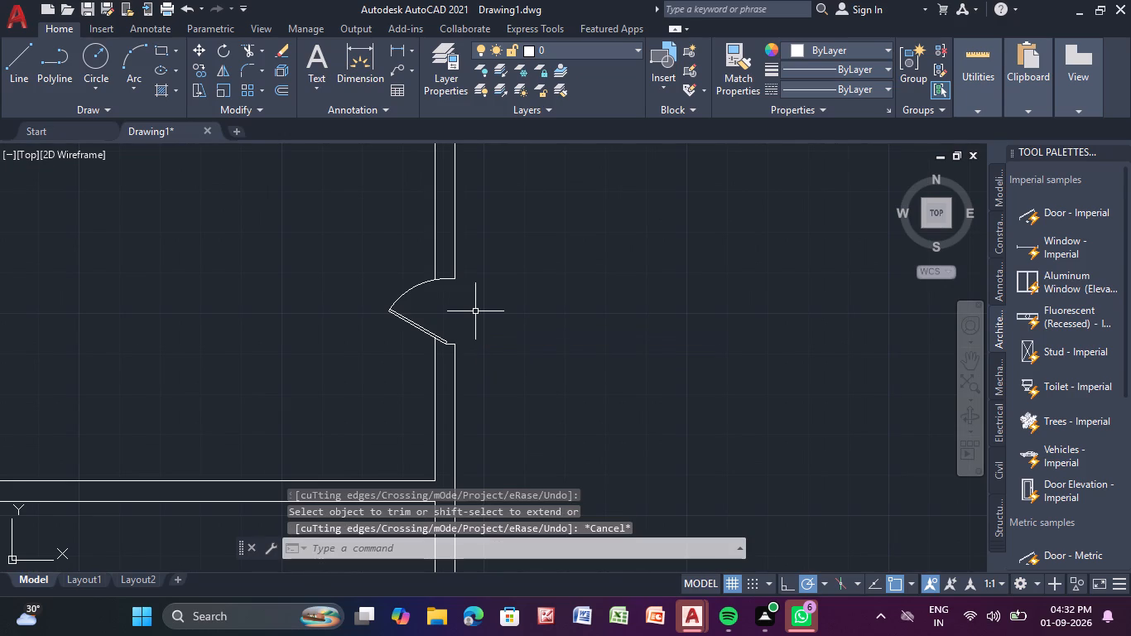
Insert a Door - Imperial block in the large east room of the floor plan.
{"action": "scroll", "coordinate": [475, 311], "scroll_direction": "down", "scroll_amount": 3}
{"action": "middle_click_drag", "start_coordinate": [513, 289], "coordinate": [381, 439]}
{"action": "middle_click_drag", "start_coordinate": [584, 299], "coordinate": [533, 407]}
{"action": "scroll", "coordinate": [560, 363], "scroll_direction": "down", "scroll_amount": 1}
{"action": "middle_click_drag", "start_coordinate": [563, 347], "coordinate": [598, 242]}
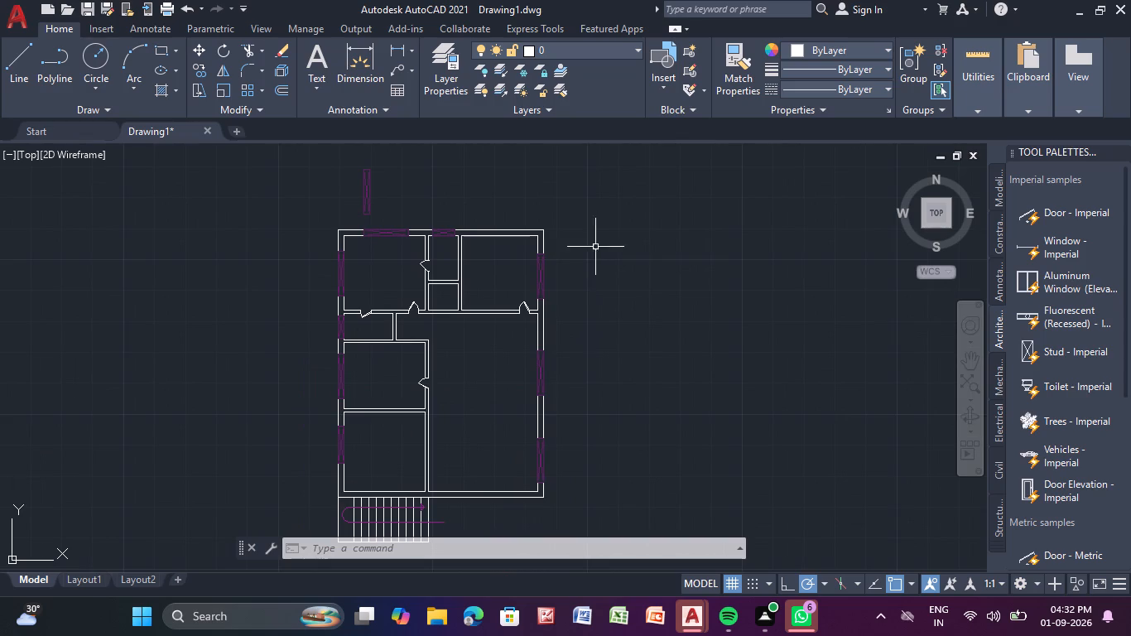
{"action": "middle_click_drag", "start_coordinate": [459, 388], "coordinate": [469, 349]}
{"action": "scroll", "coordinate": [450, 362], "scroll_direction": "up", "scroll_amount": 2}
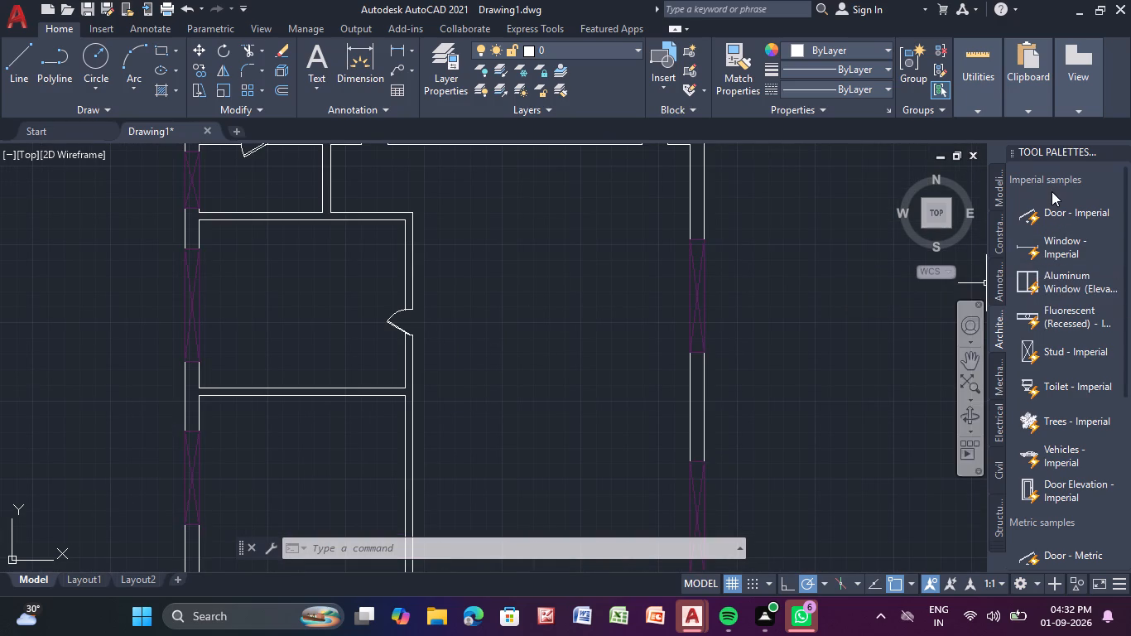
{"action": "left_click", "coordinate": [1053, 214]}
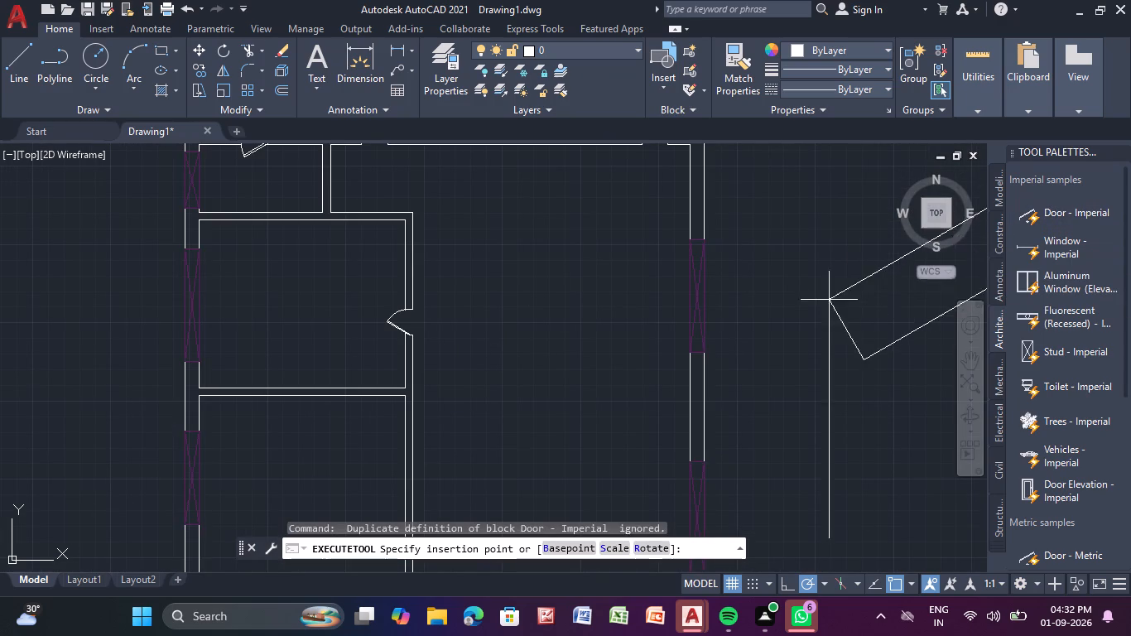
{"action": "left_click", "coordinate": [542, 310]}
Scale the inserted door down about a point on its leaf, placing it outside the plan's northeast corner.
{"action": "scroll", "coordinate": [580, 289], "scroll_direction": "down", "scroll_amount": 3}
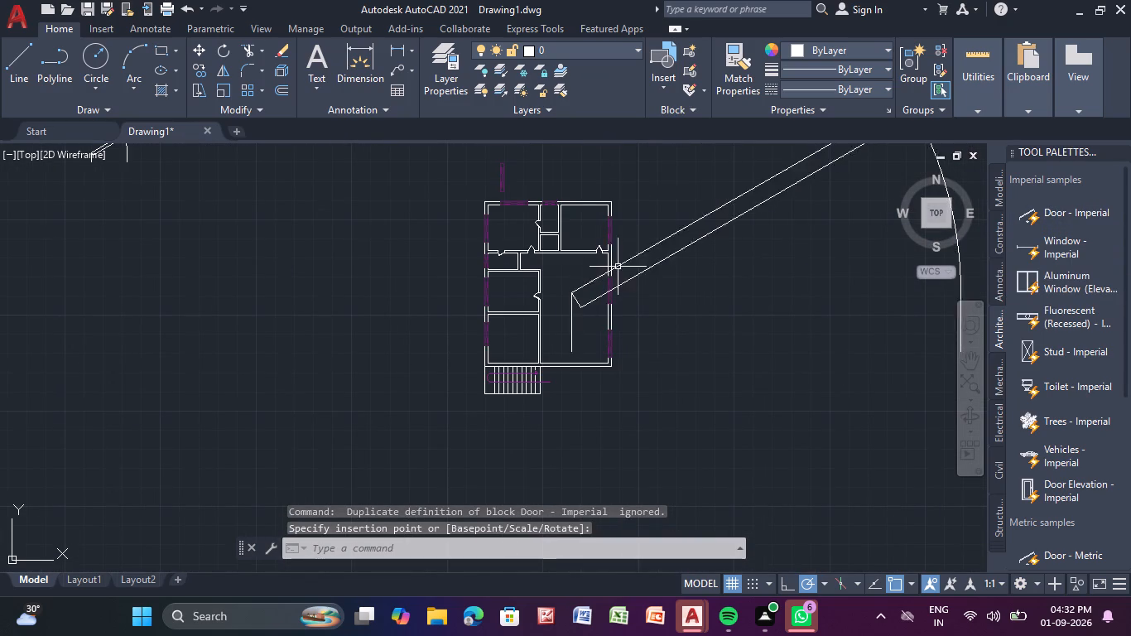
{"action": "left_click", "coordinate": [634, 255]}
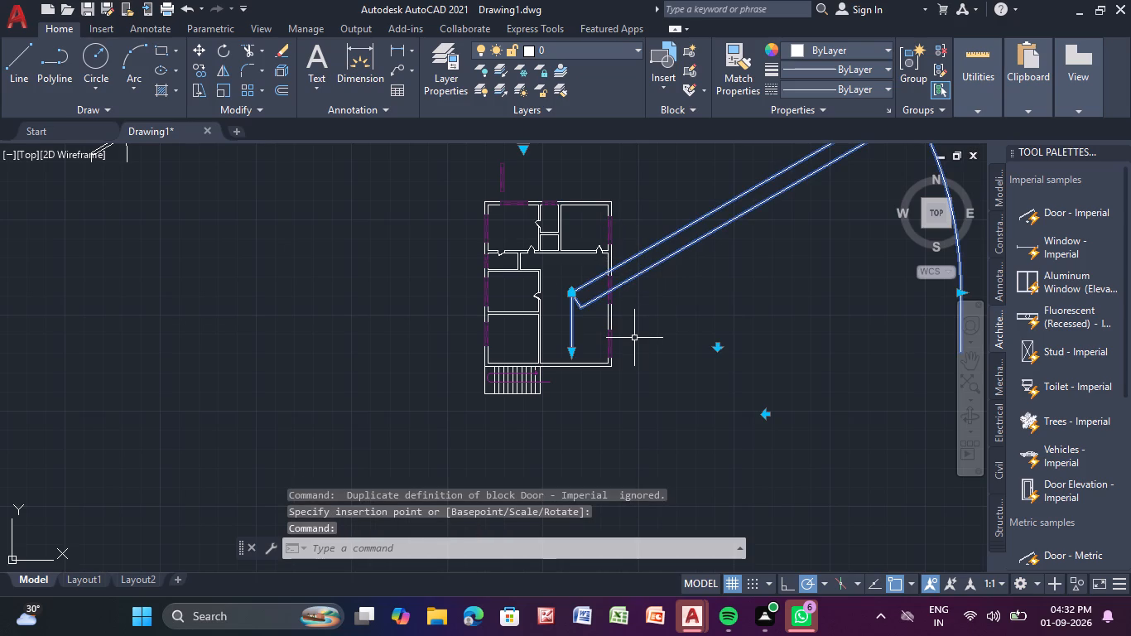
{"action": "type", "text": "sc"}
{"action": "key", "text": "Return"}
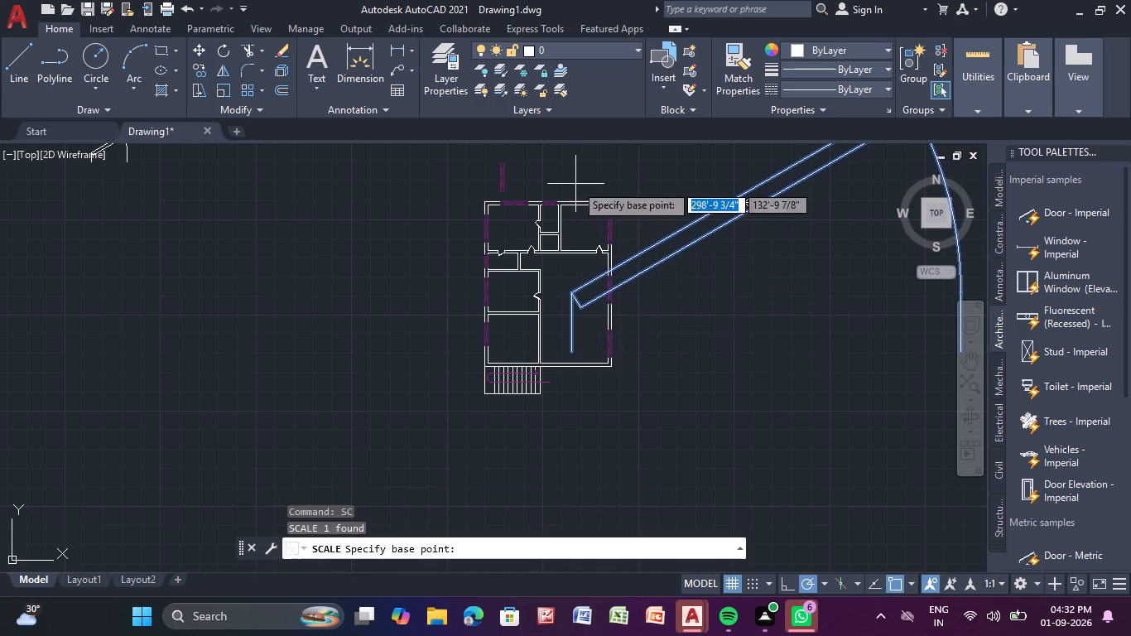
{"action": "left_click", "coordinate": [748, 207]}
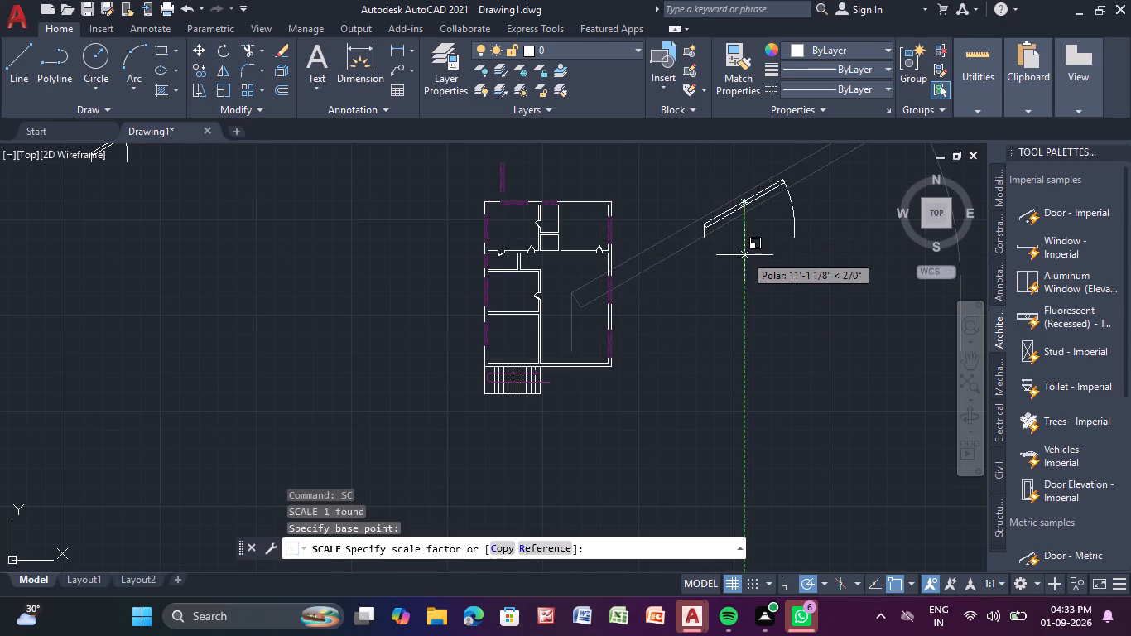
{"action": "left_click", "coordinate": [753, 224]}
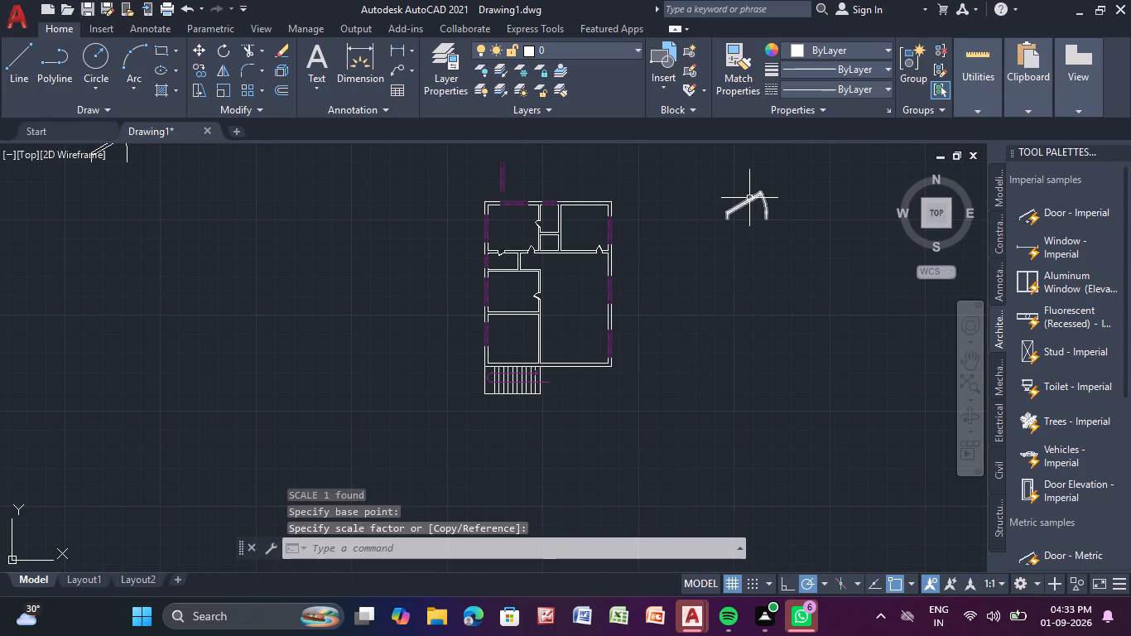
Set the scaled-down door east of the plan to Open 90º.
{"action": "left_click", "coordinate": [746, 200]}
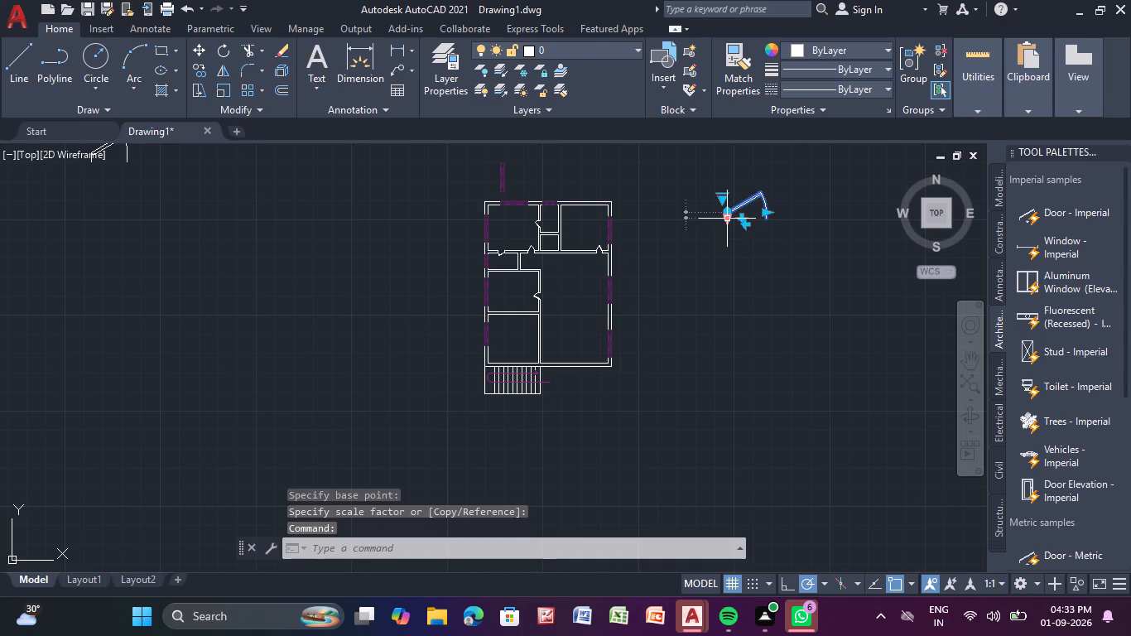
{"action": "left_click", "coordinate": [722, 198]}
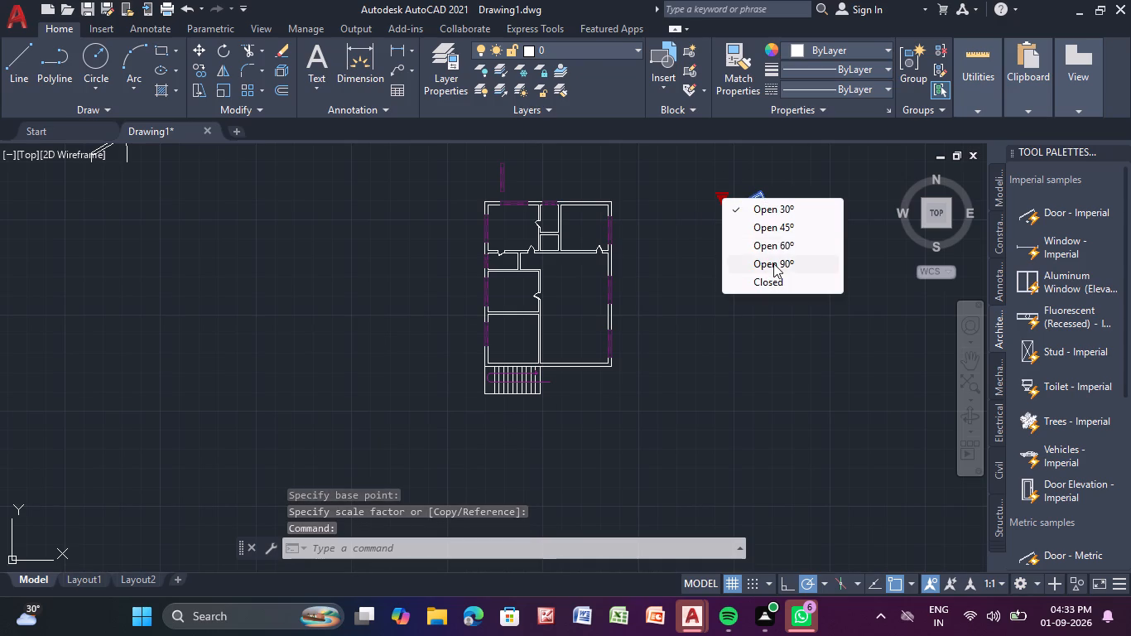
{"action": "left_click", "coordinate": [773, 263]}
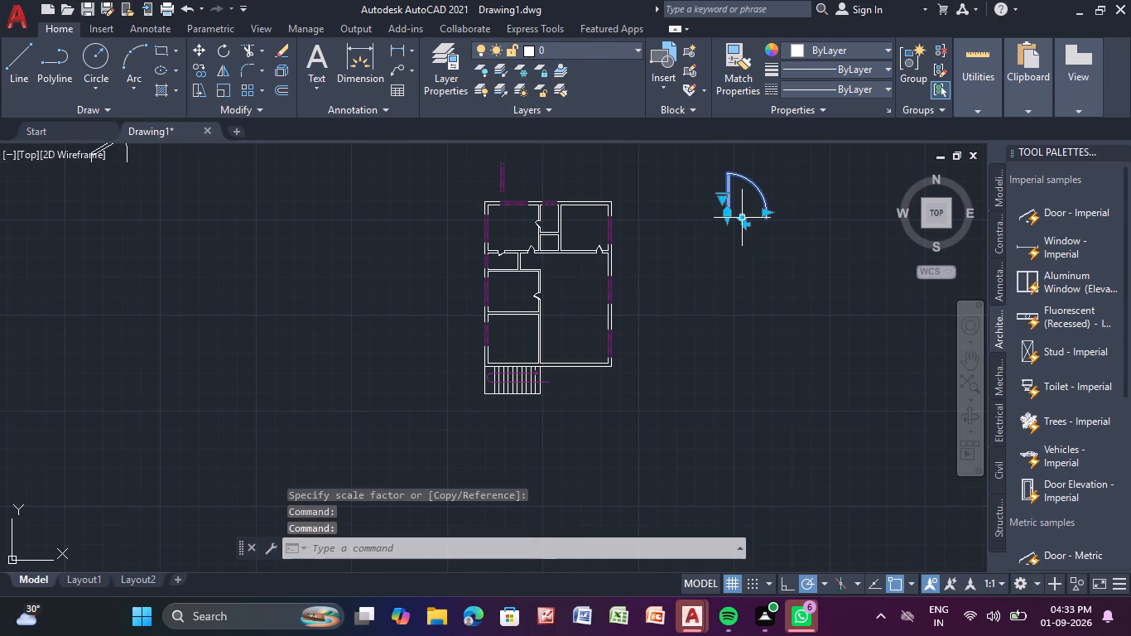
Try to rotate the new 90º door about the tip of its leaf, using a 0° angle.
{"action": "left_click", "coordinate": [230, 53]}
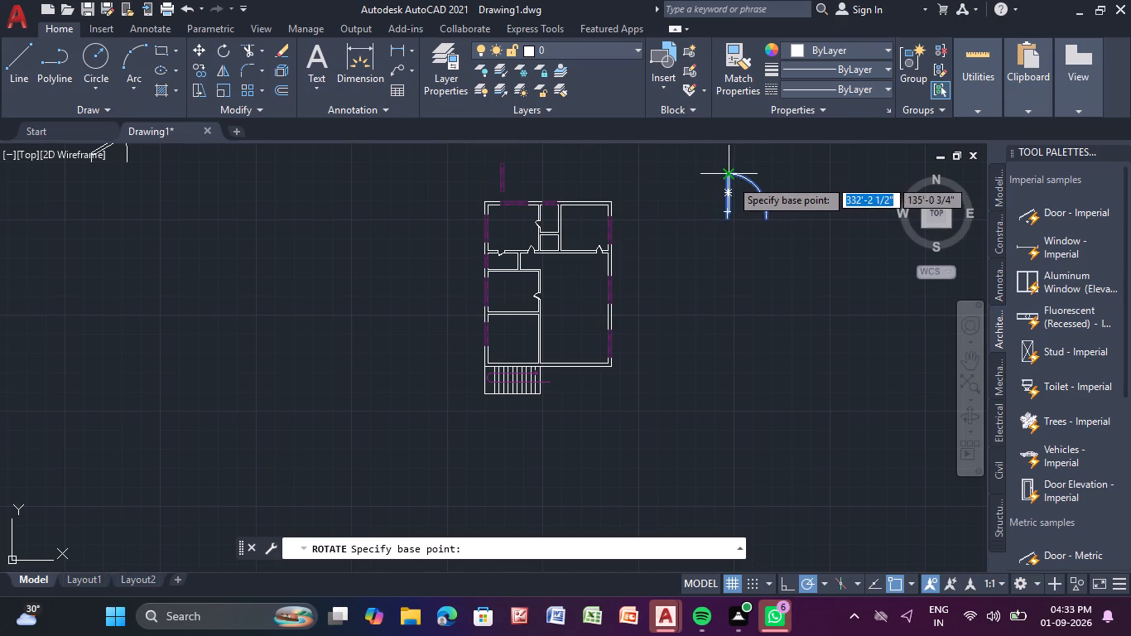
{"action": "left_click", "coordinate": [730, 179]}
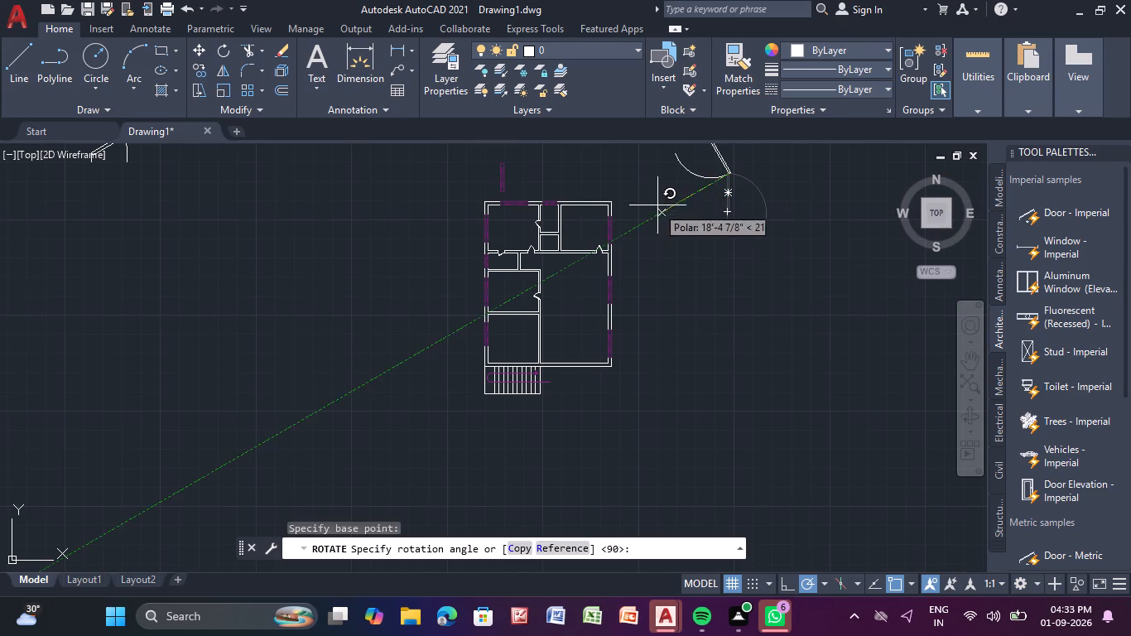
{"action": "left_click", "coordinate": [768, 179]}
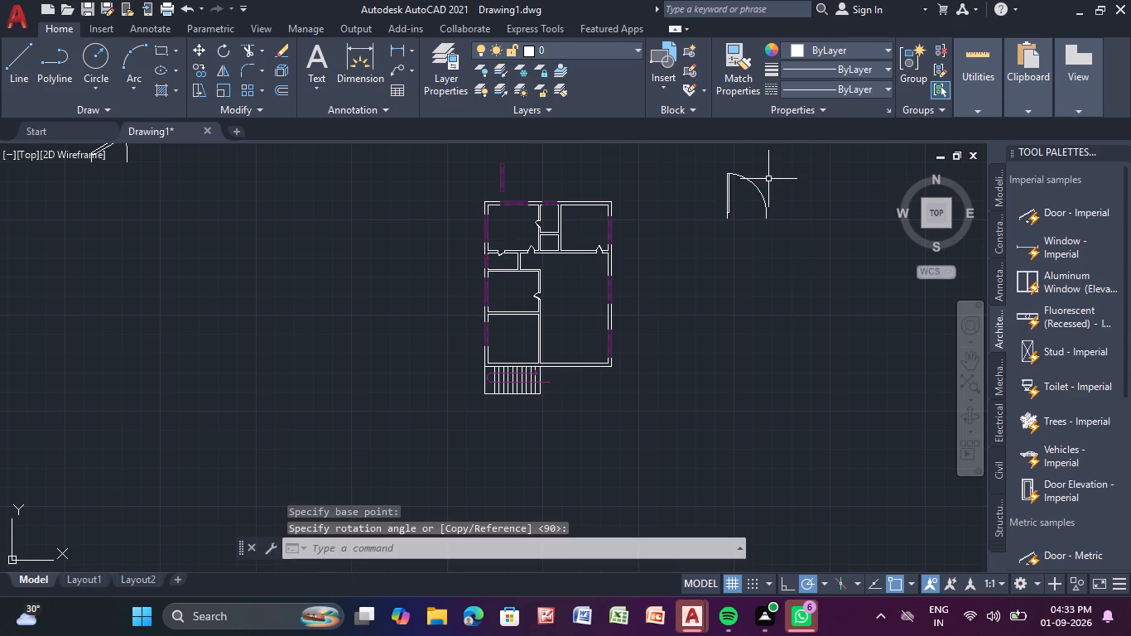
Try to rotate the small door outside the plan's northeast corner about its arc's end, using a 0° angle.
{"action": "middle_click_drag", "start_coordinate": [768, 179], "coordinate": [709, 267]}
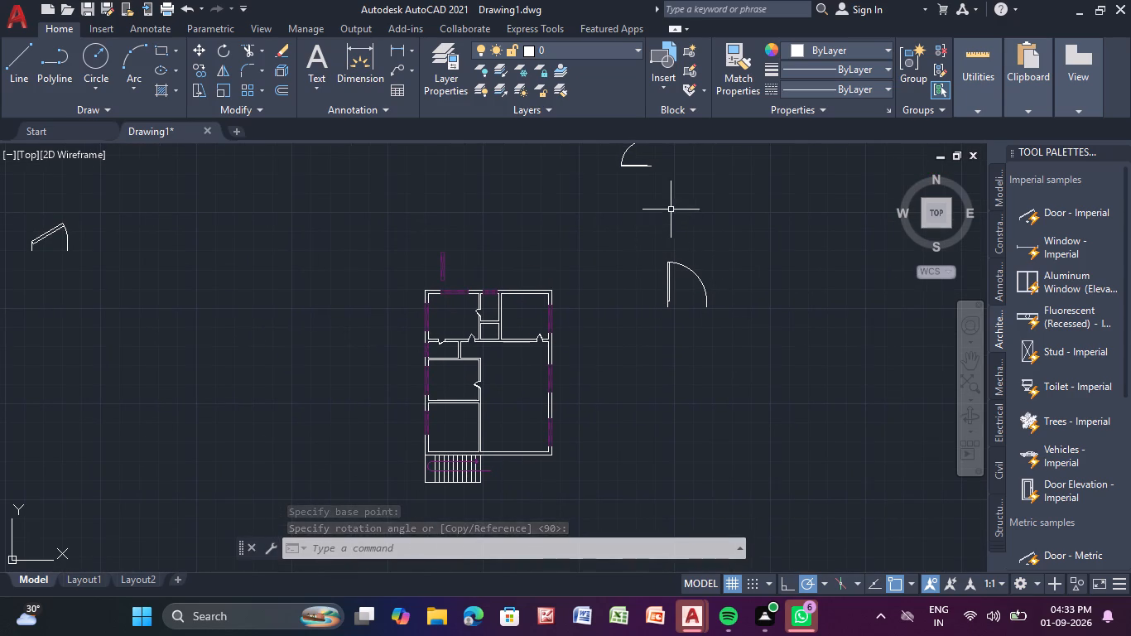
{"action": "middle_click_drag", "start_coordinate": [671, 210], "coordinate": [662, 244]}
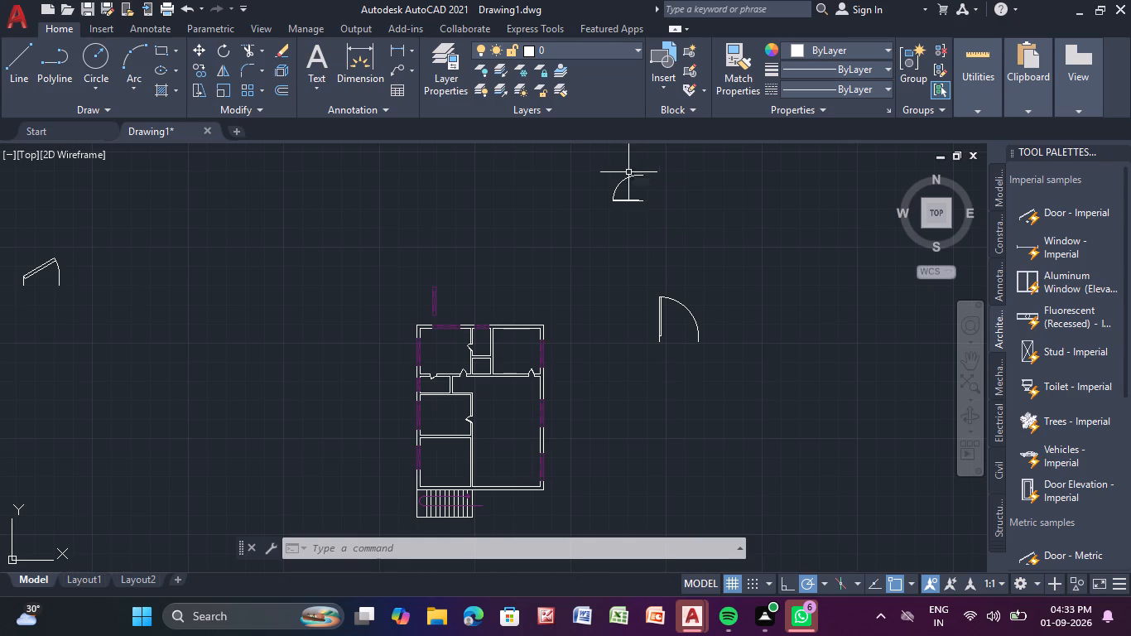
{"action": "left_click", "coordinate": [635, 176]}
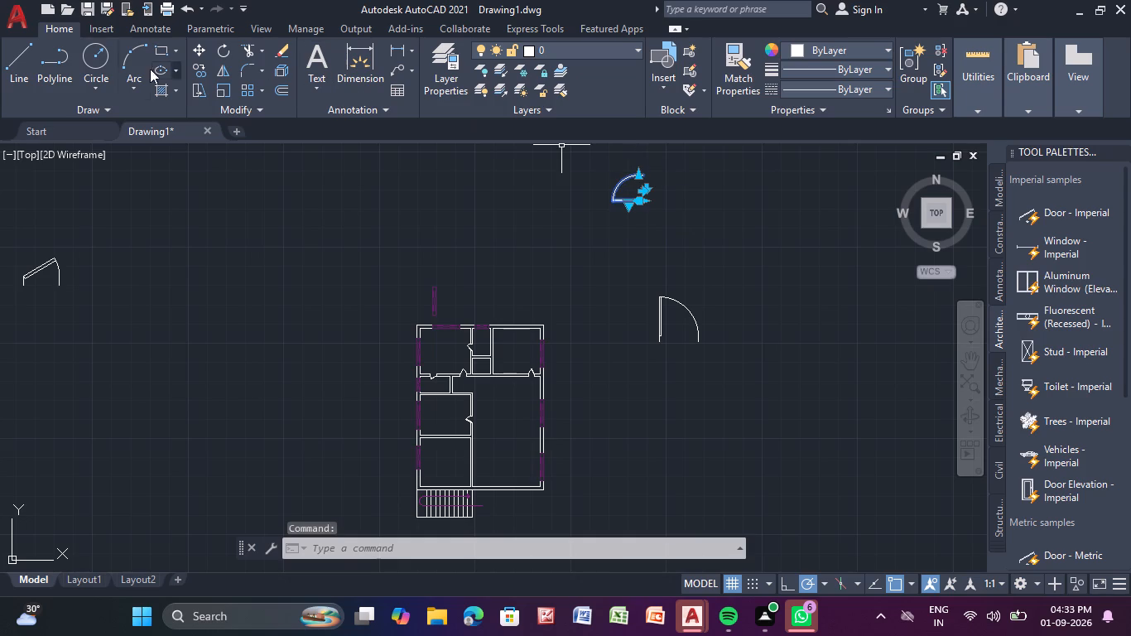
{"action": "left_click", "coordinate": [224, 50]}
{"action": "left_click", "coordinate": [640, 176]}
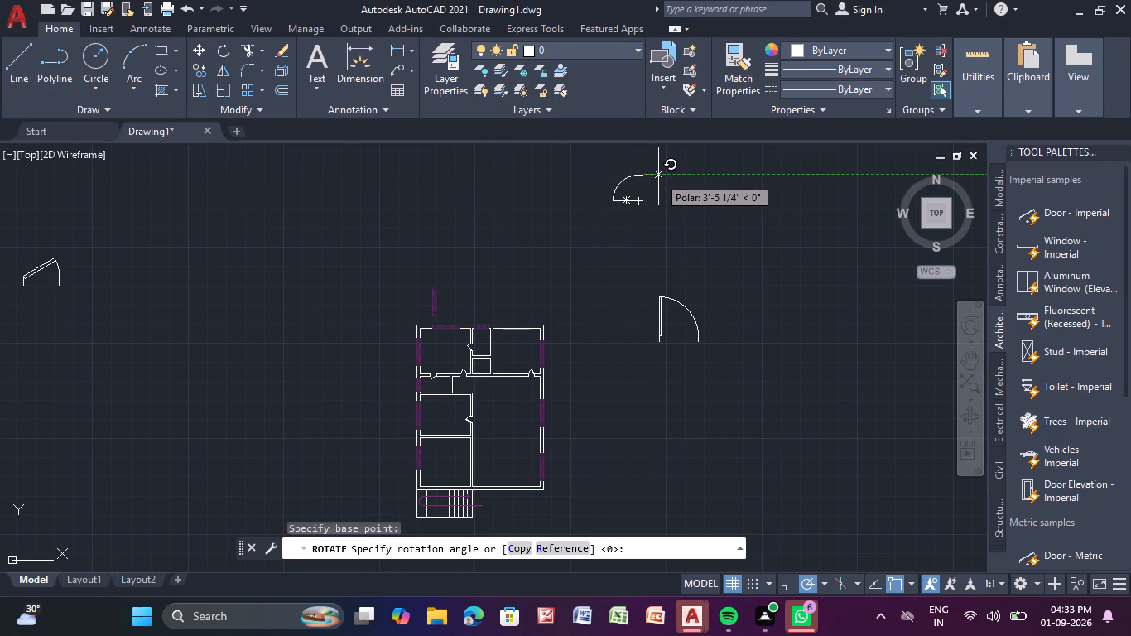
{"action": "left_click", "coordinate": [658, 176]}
Mirror the small door northeast of the plan across a slanted line from its arc's end, erasing the source door.
{"action": "left_click", "coordinate": [626, 176]}
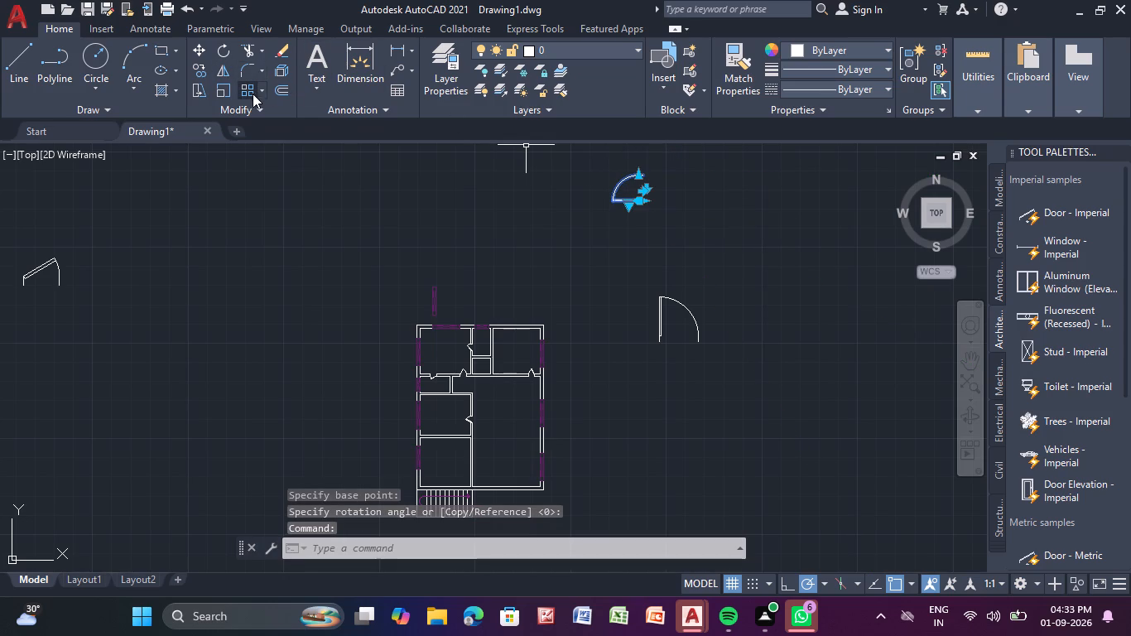
{"action": "left_click", "coordinate": [224, 72]}
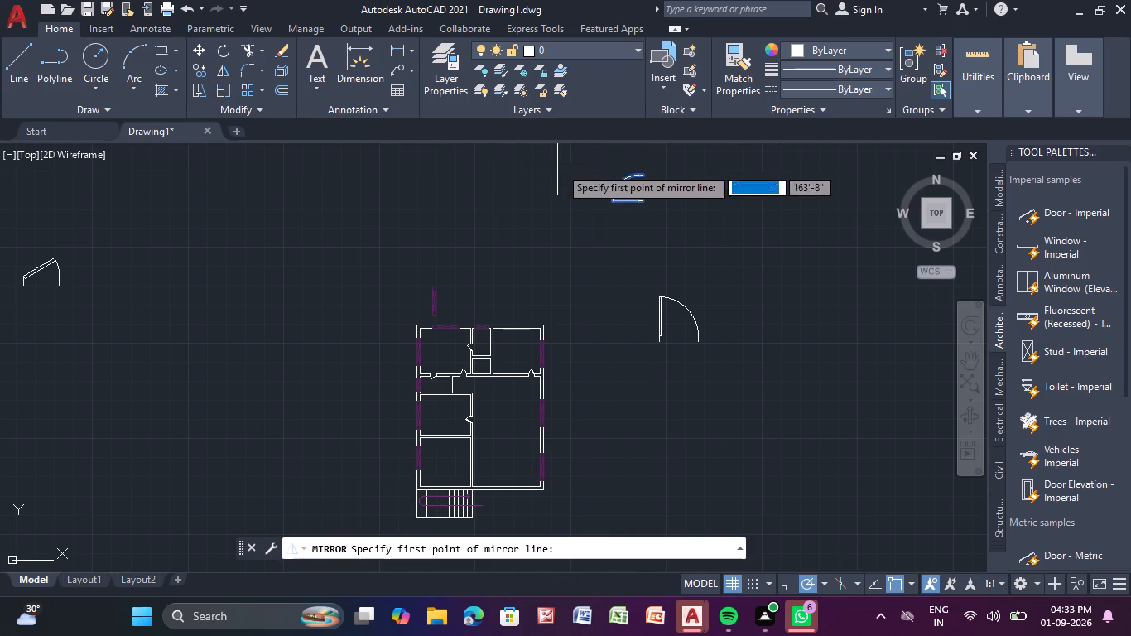
{"action": "left_click", "coordinate": [636, 177]}
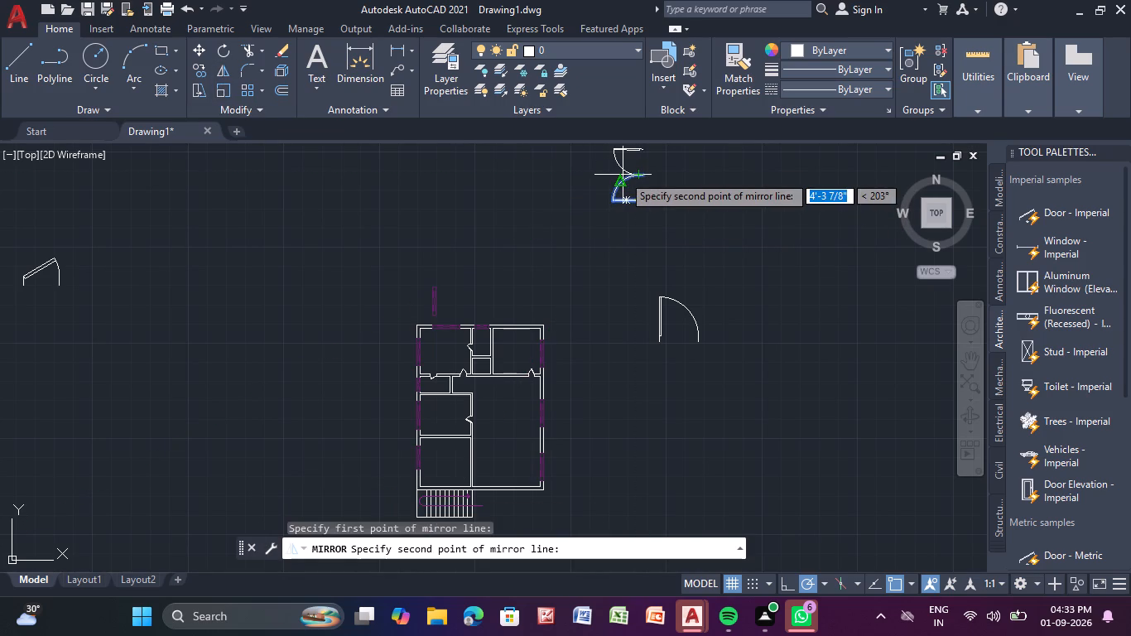
{"action": "left_click", "coordinate": [623, 175]}
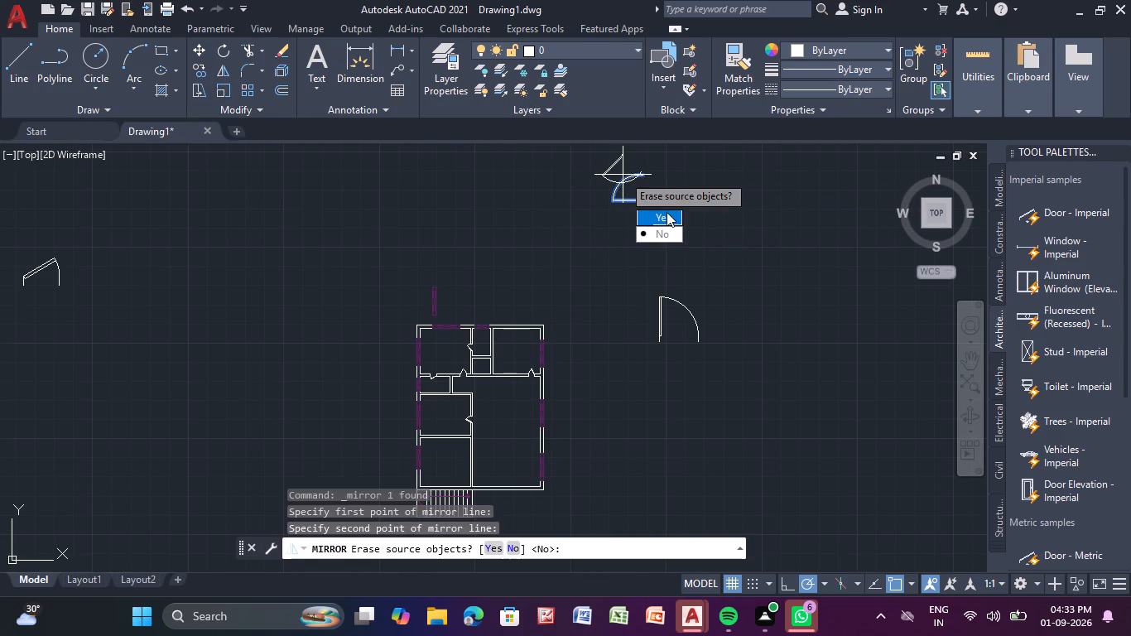
{"action": "left_click_drag", "start_coordinate": [667, 212], "coordinate": [623, 175]}
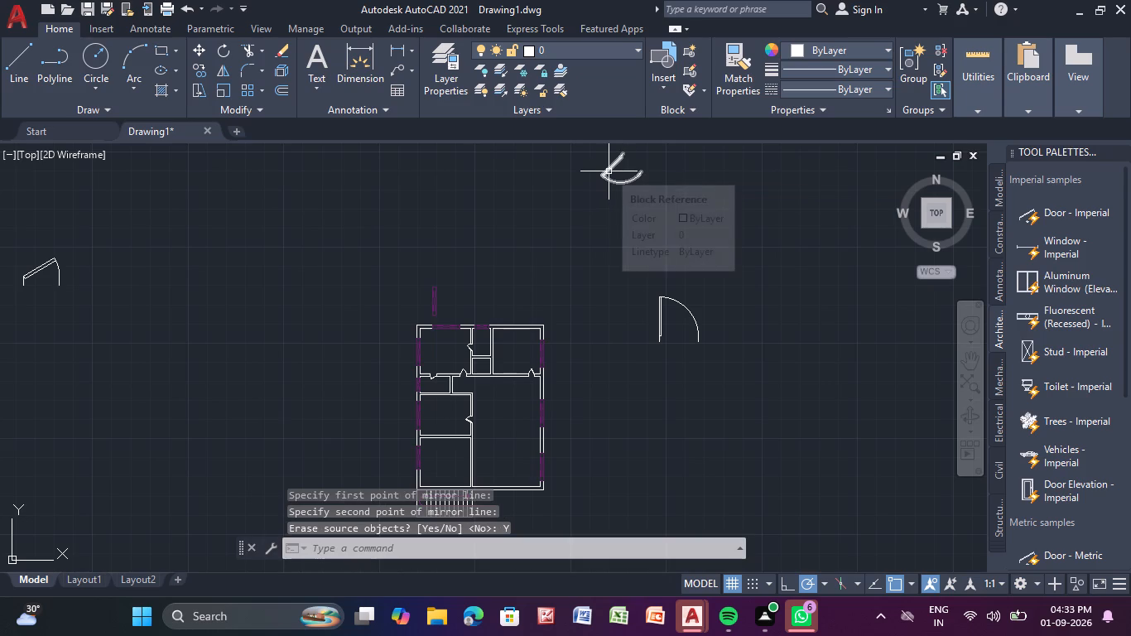
Set the mirrored door northeast of the plan to Open 45º.
{"action": "left_click", "coordinate": [609, 171]}
{"action": "scroll", "coordinate": [628, 154], "scroll_direction": "up", "scroll_amount": 2}
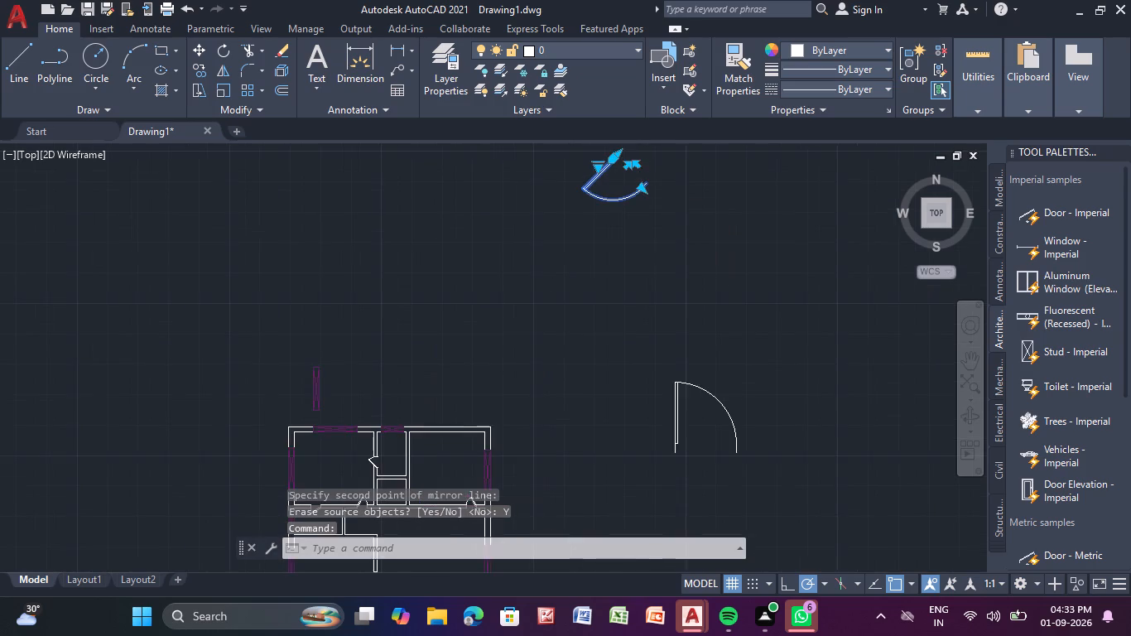
{"action": "scroll", "coordinate": [612, 157], "scroll_direction": "up", "scroll_amount": 2}
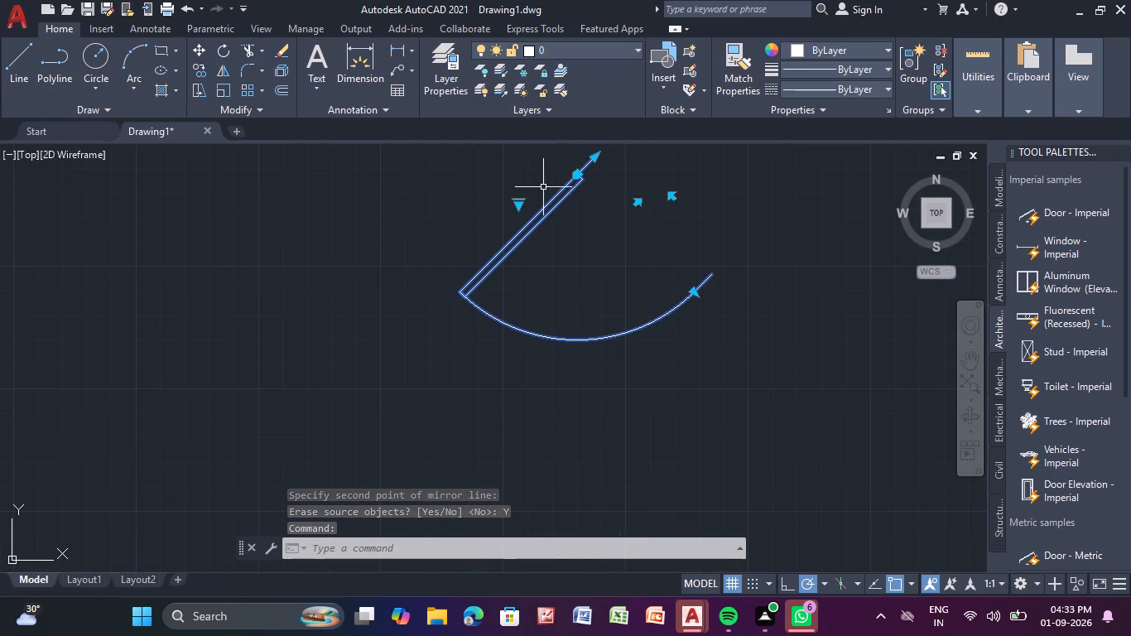
{"action": "left_click", "coordinate": [516, 207]}
{"action": "left_click", "coordinate": [585, 235]}
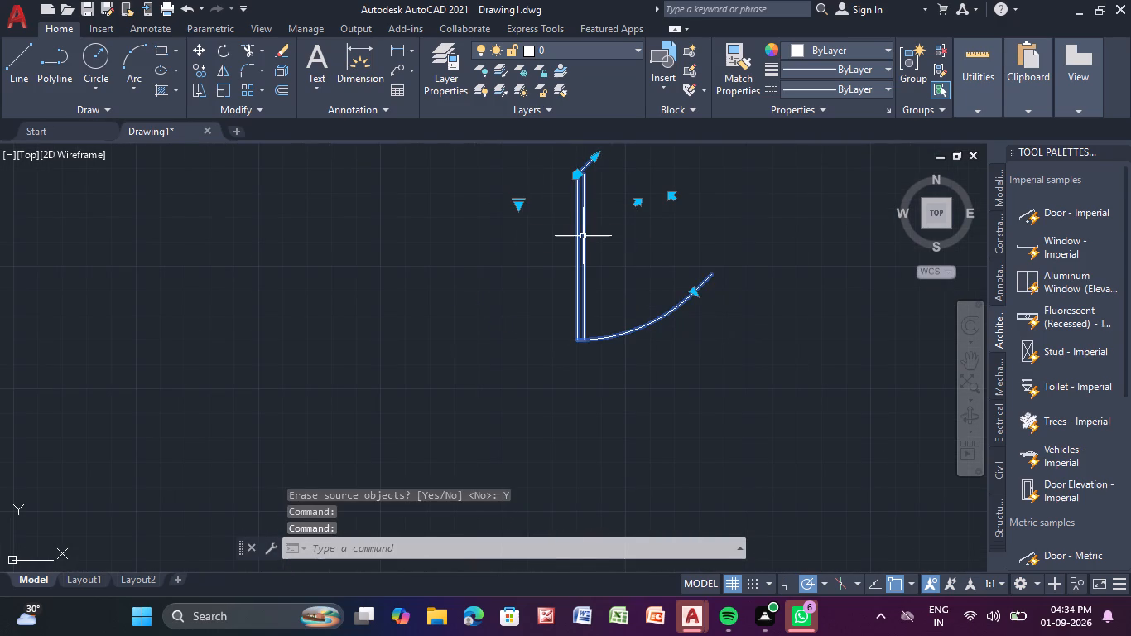
{"action": "scroll", "coordinate": [583, 236], "scroll_direction": "down", "scroll_amount": 2}
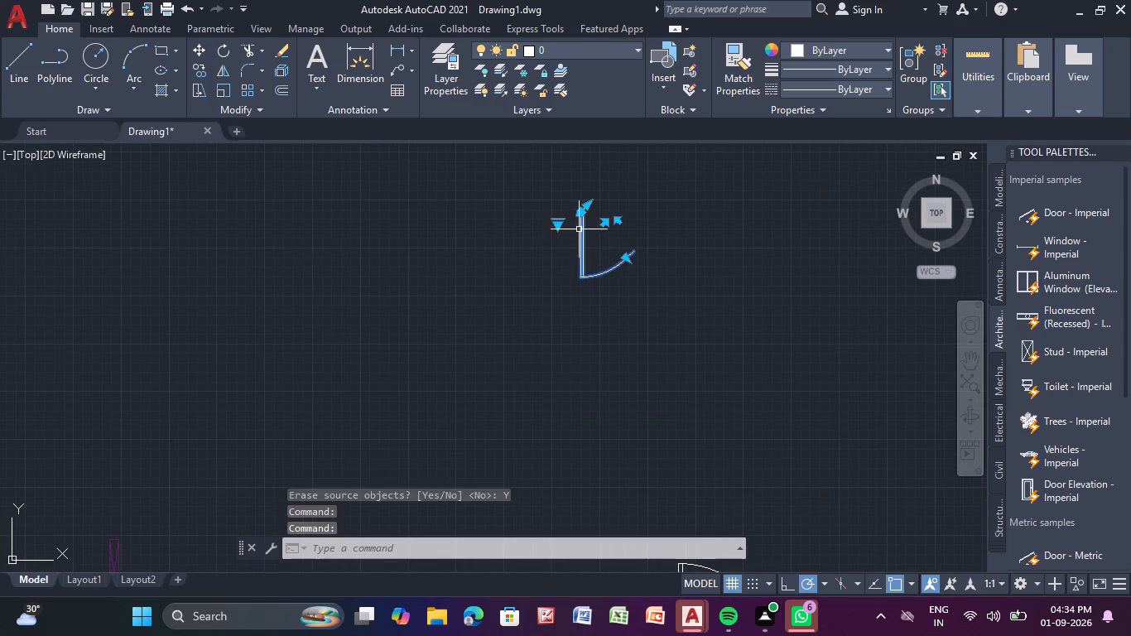
{"action": "key", "text": "Escape"}
{"action": "key", "text": "Escape"}
{"action": "key", "text": "Escape"}
{"action": "key", "text": "Escape"}
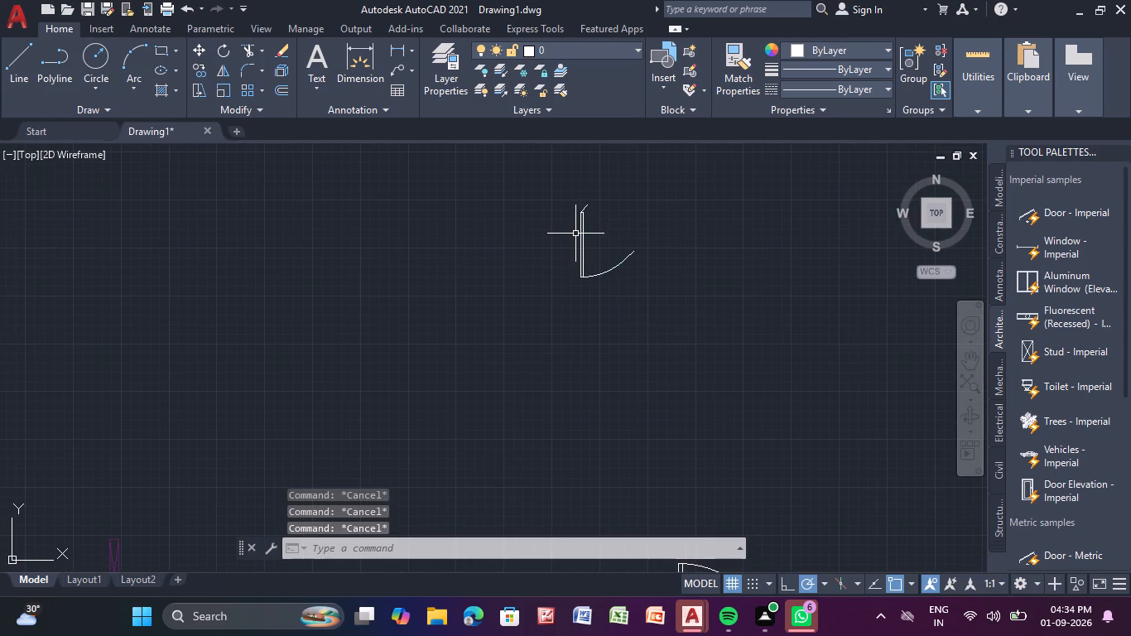
Rotate the 45º door a quarter turn clockwise about the free end of its leaf, making the leaf horizontal.
{"action": "scroll", "coordinate": [600, 266], "scroll_direction": "down", "scroll_amount": 1}
{"action": "middle_click_drag", "start_coordinate": [590, 276], "coordinate": [593, 218]}
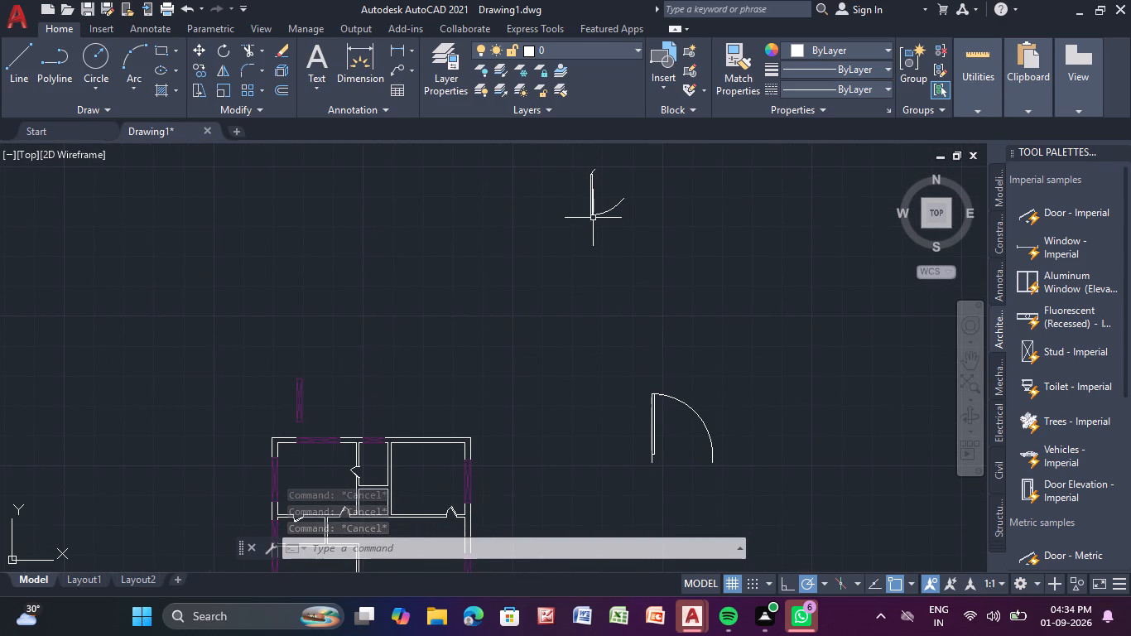
{"action": "left_click", "coordinate": [229, 49]}
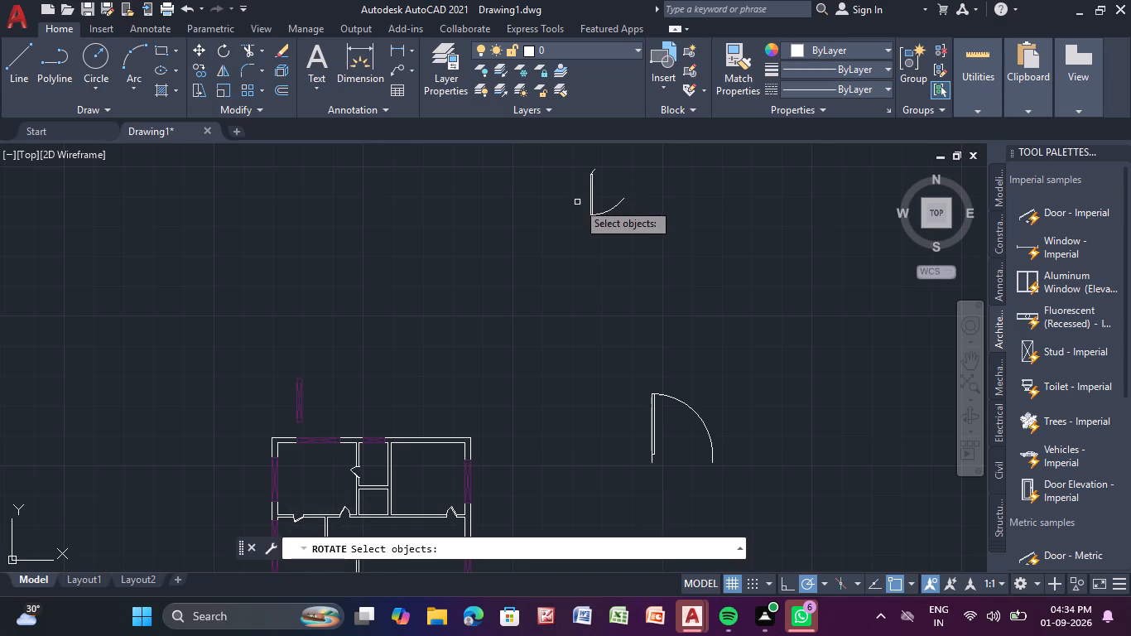
{"action": "left_click", "coordinate": [593, 208]}
{"action": "key", "text": "Return"}
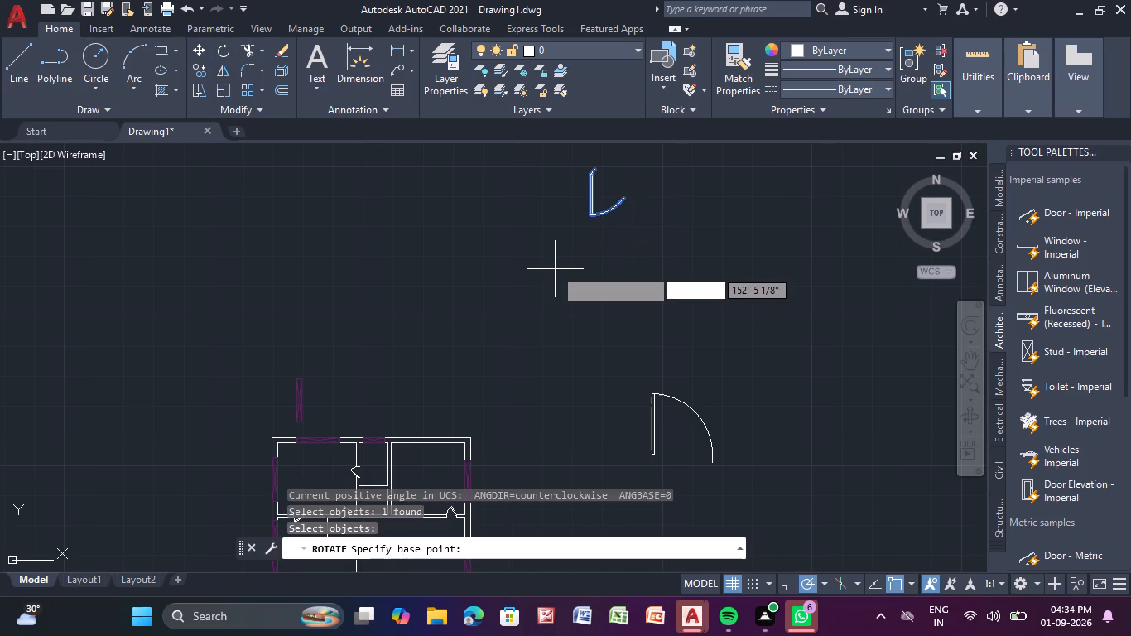
{"action": "left_click", "coordinate": [593, 213]}
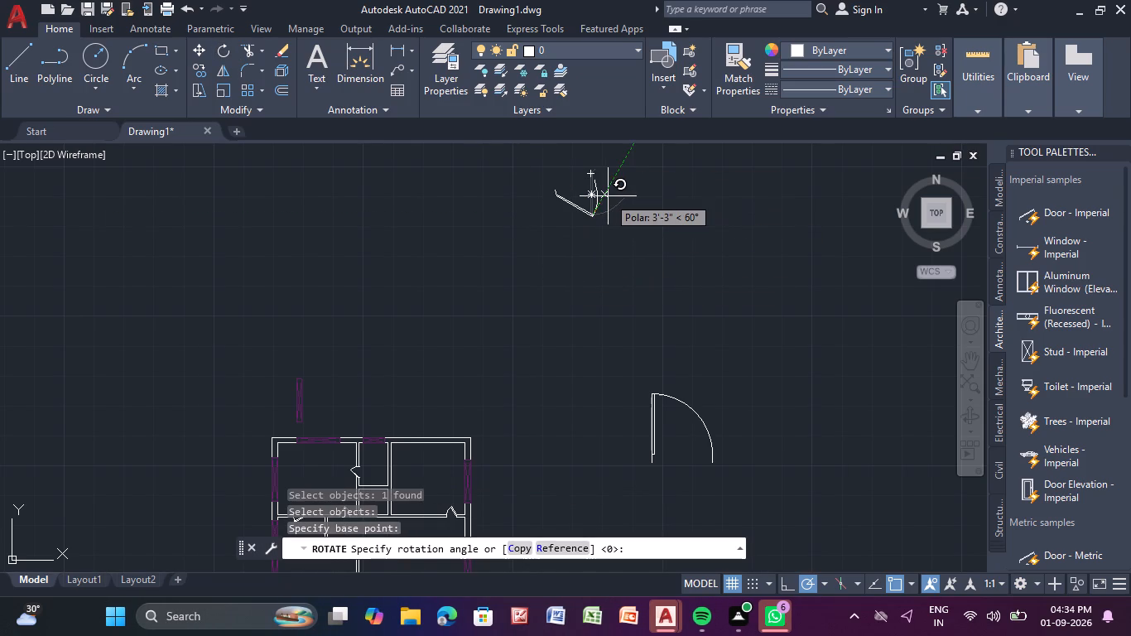
{"action": "left_click", "coordinate": [590, 243]}
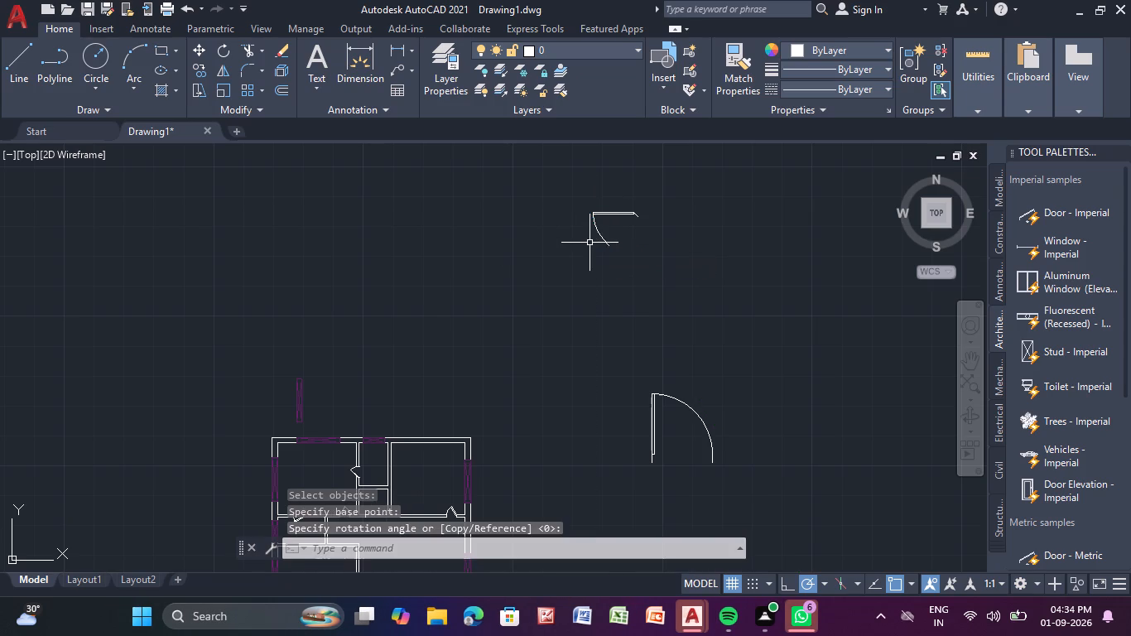
Move the rotated door by its leaf end into the southwest room, with its hinge side at the east partition.
{"action": "scroll", "coordinate": [599, 244], "scroll_direction": "down", "scroll_amount": 2}
{"action": "middle_click_drag", "start_coordinate": [596, 258], "coordinate": [584, 237]}
{"action": "scroll", "coordinate": [590, 229], "scroll_direction": "up", "scroll_amount": 1}
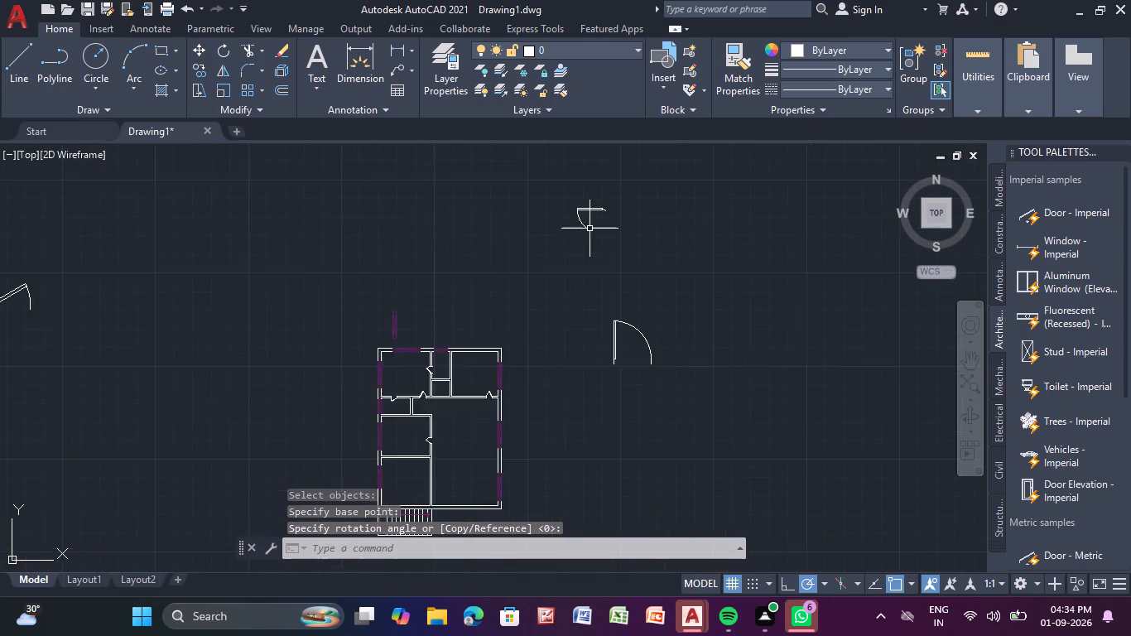
{"action": "scroll", "coordinate": [590, 229], "scroll_direction": "up", "scroll_amount": 1}
{"action": "left_click", "coordinate": [601, 198]}
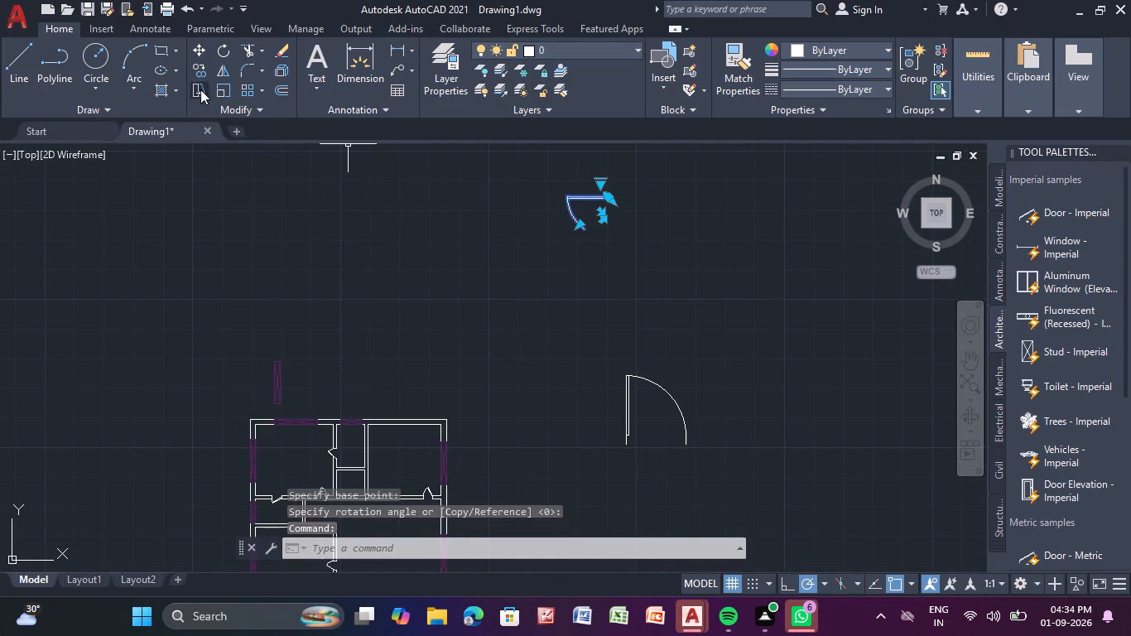
{"action": "left_click", "coordinate": [201, 51]}
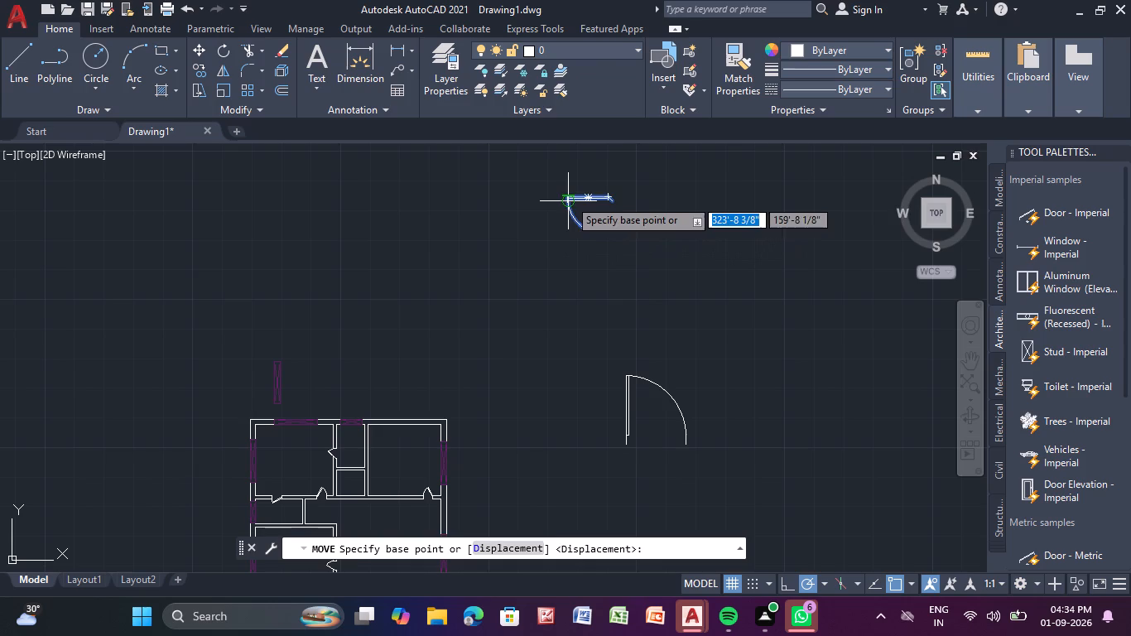
{"action": "left_click", "coordinate": [570, 198]}
{"action": "middle_click_drag", "start_coordinate": [381, 479], "coordinate": [426, 305]}
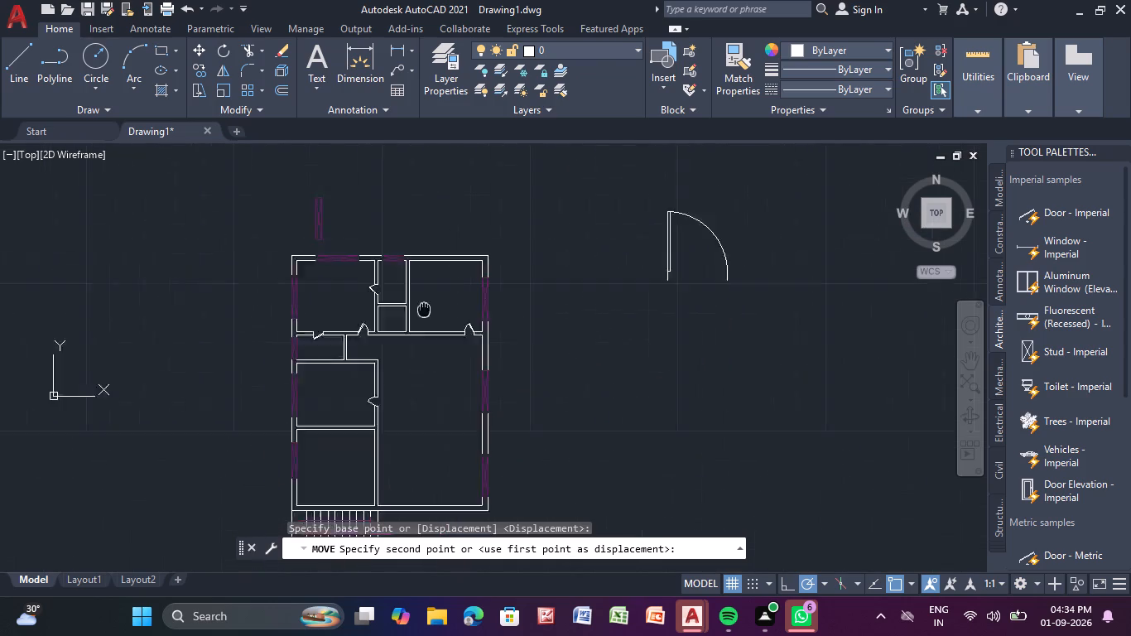
{"action": "middle_click_drag", "start_coordinate": [426, 305], "coordinate": [449, 237]}
{"action": "scroll", "coordinate": [384, 366], "scroll_direction": "up", "scroll_amount": 2}
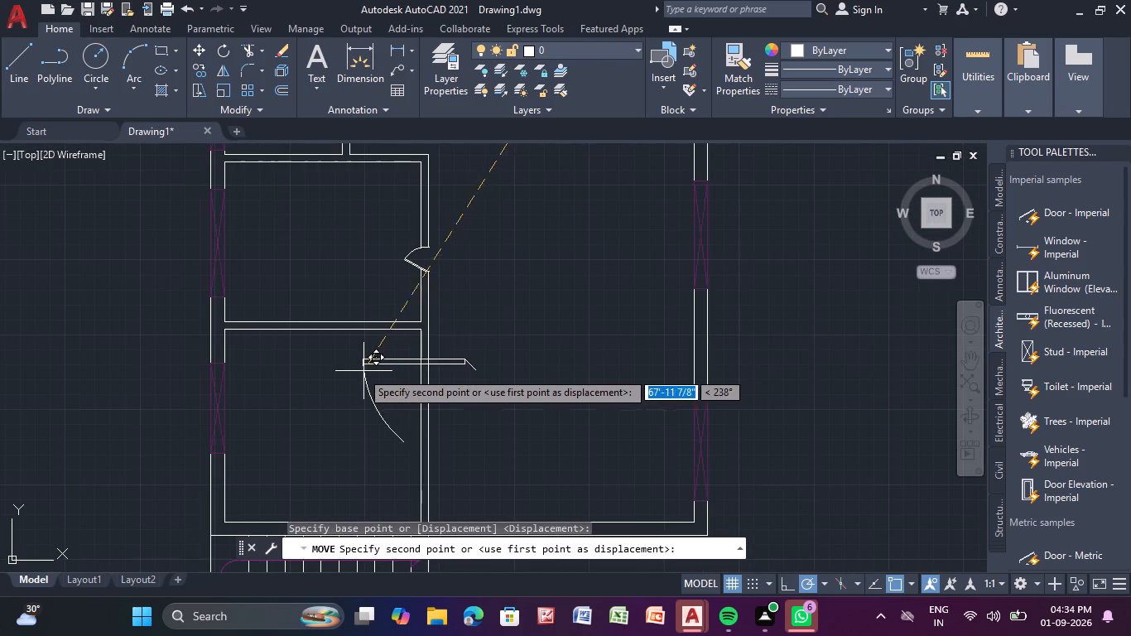
{"action": "left_click", "coordinate": [320, 370]}
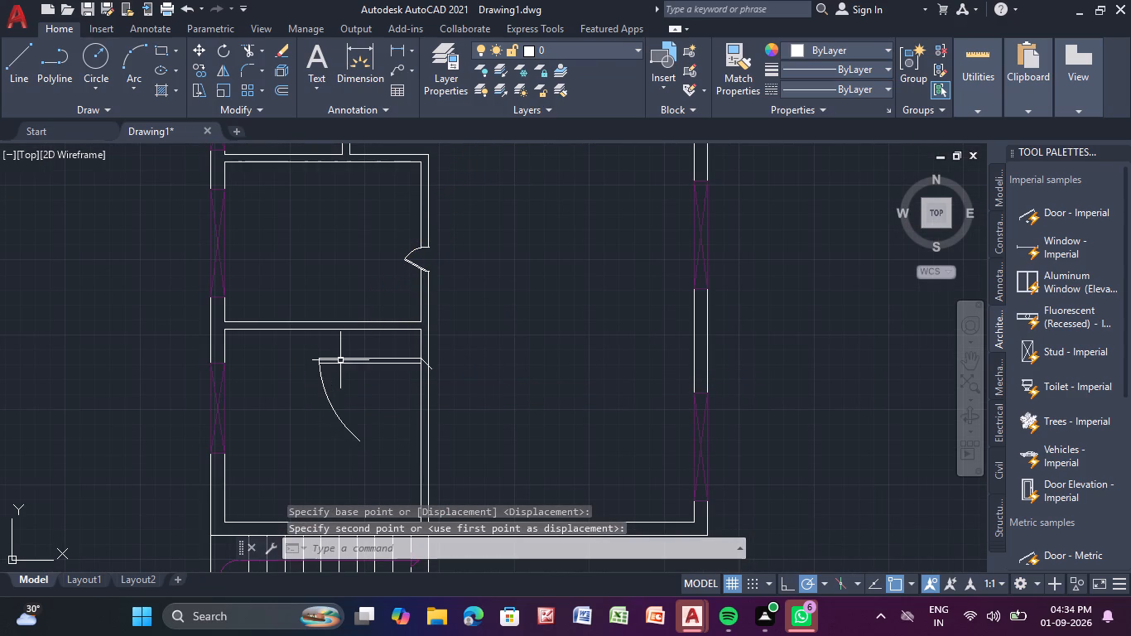
Scale the door in the southwest room down to roughly a third of its size about its leaf's midpoint.
{"action": "left_click", "coordinate": [340, 359]}
{"action": "type", "text": "sc"}
{"action": "key", "text": "Return"}
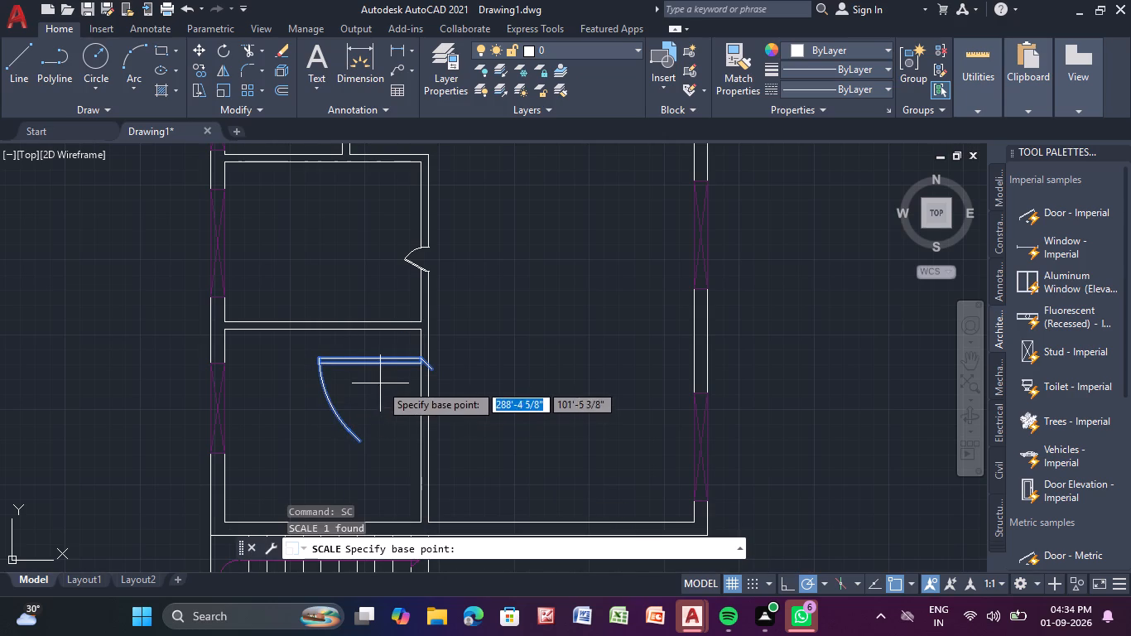
{"action": "left_click", "coordinate": [373, 360]}
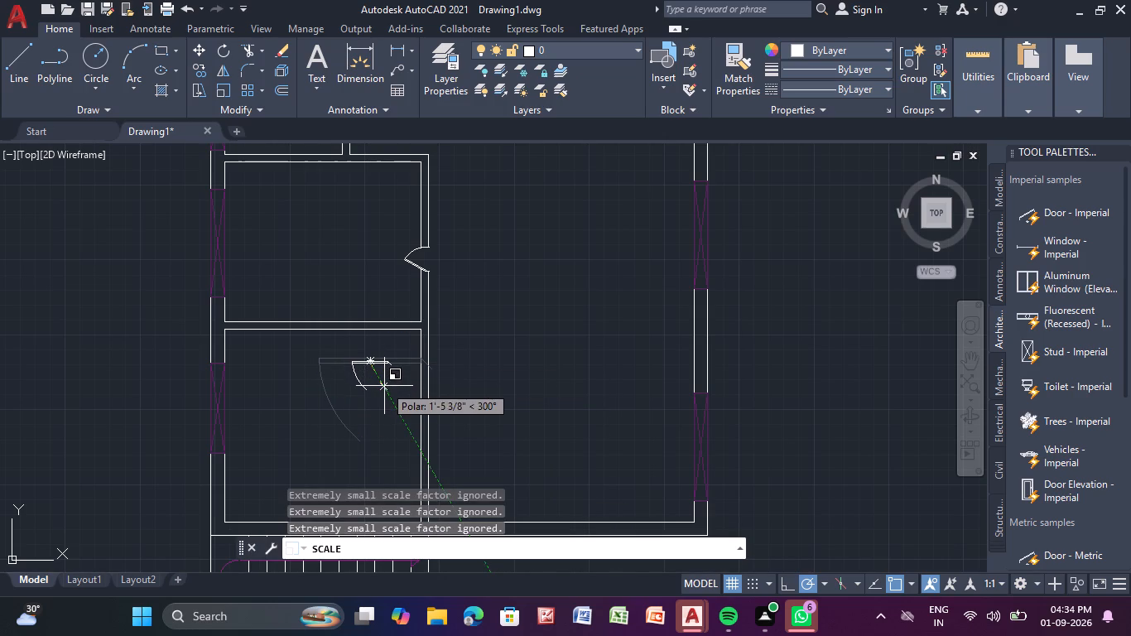
{"action": "left_click", "coordinate": [386, 382]}
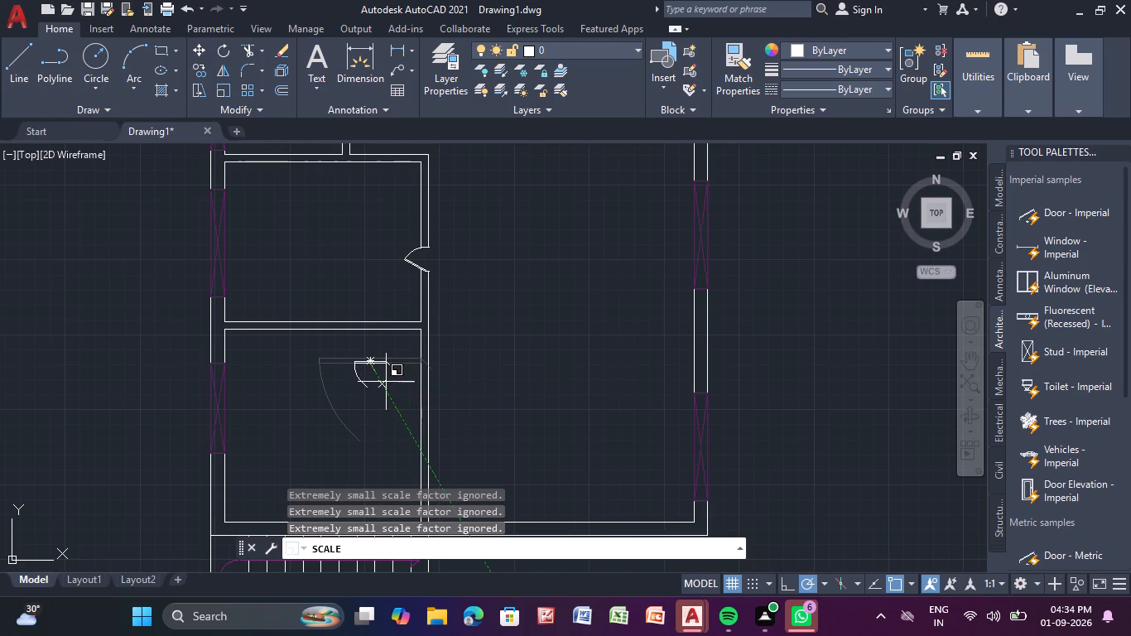
Move the scaled-down door east so its hinge sits in the southwest room's east partition, just below the room's northeast corner.
{"action": "left_click", "coordinate": [383, 363]}
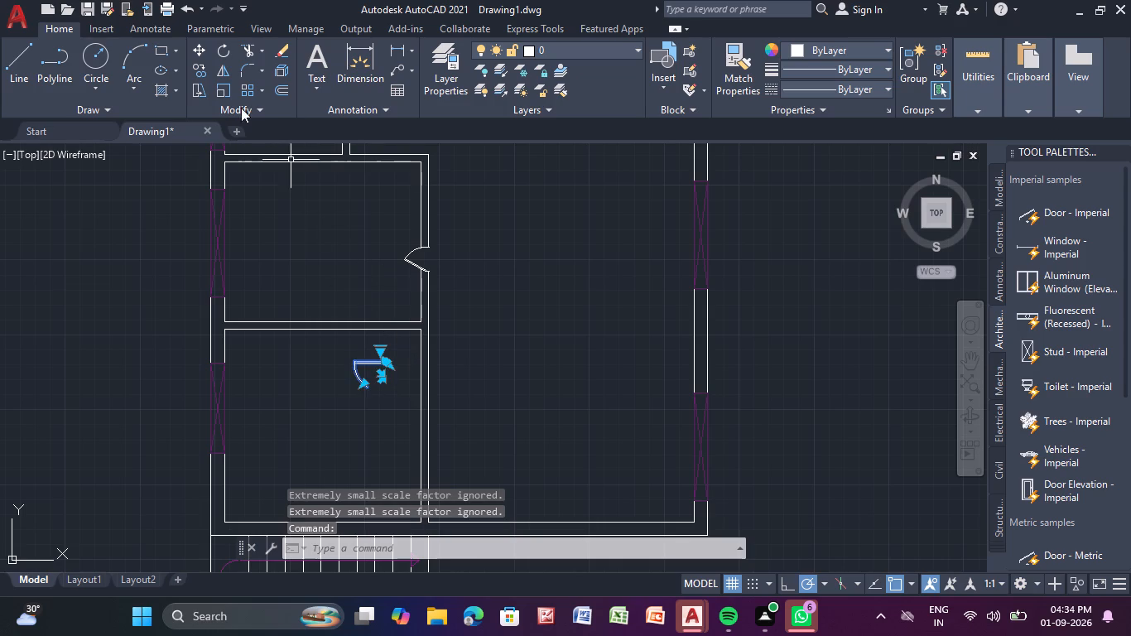
{"action": "left_click", "coordinate": [196, 50]}
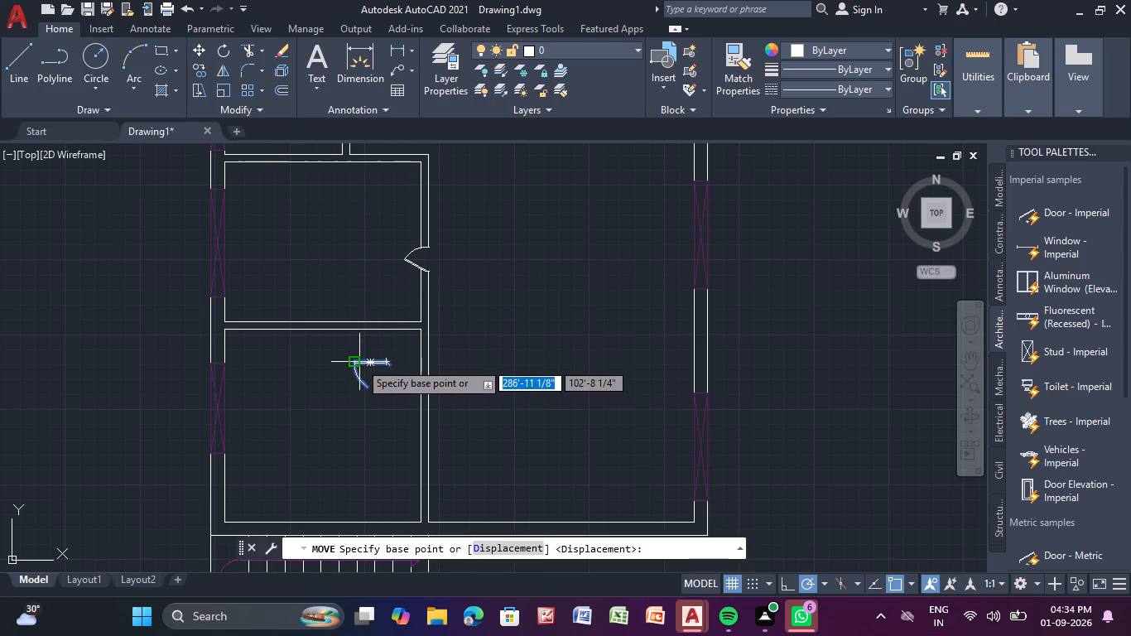
{"action": "left_click", "coordinate": [376, 364]}
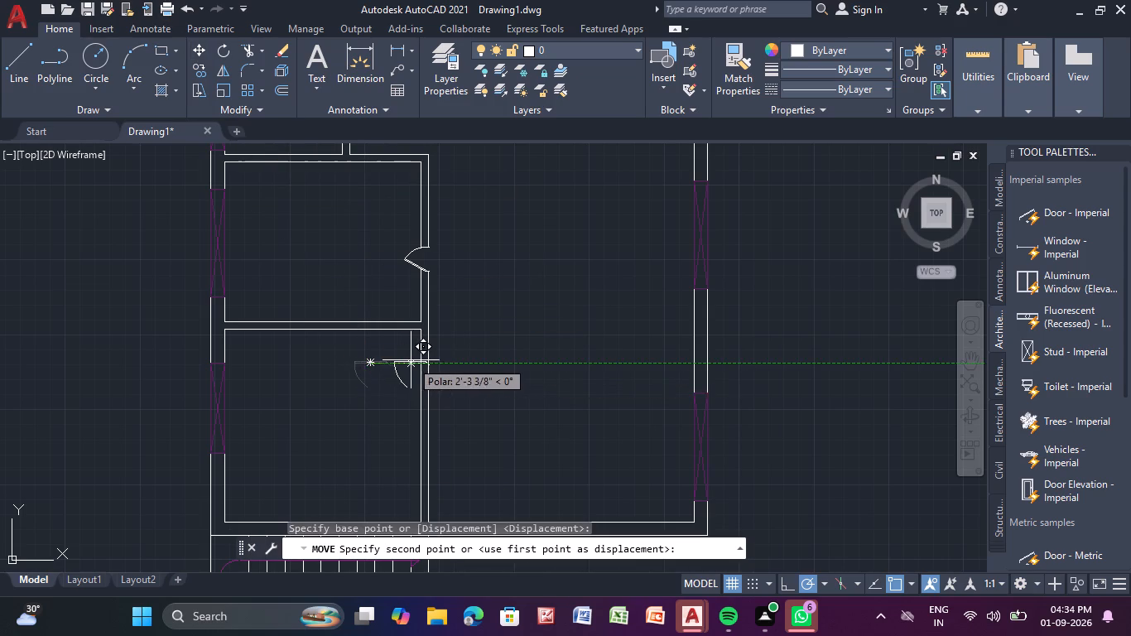
{"action": "scroll", "coordinate": [411, 359], "scroll_direction": "up", "scroll_amount": 2}
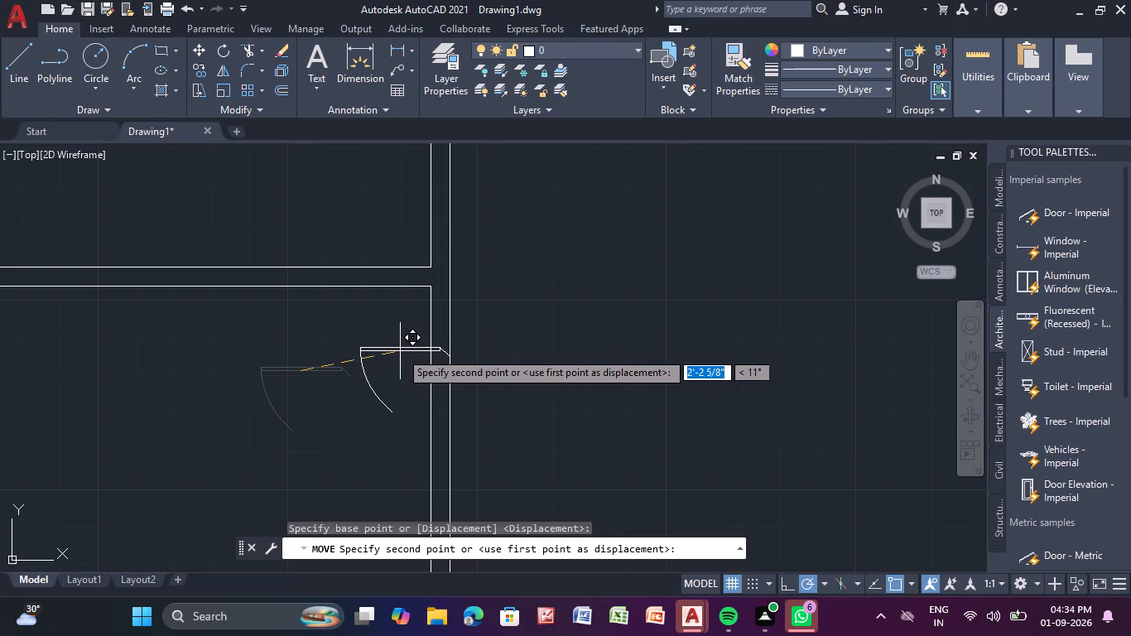
{"action": "left_click", "coordinate": [400, 351]}
Set the door in the southwest room's east partition to Open 60º.
{"action": "left_click", "coordinate": [400, 351]}
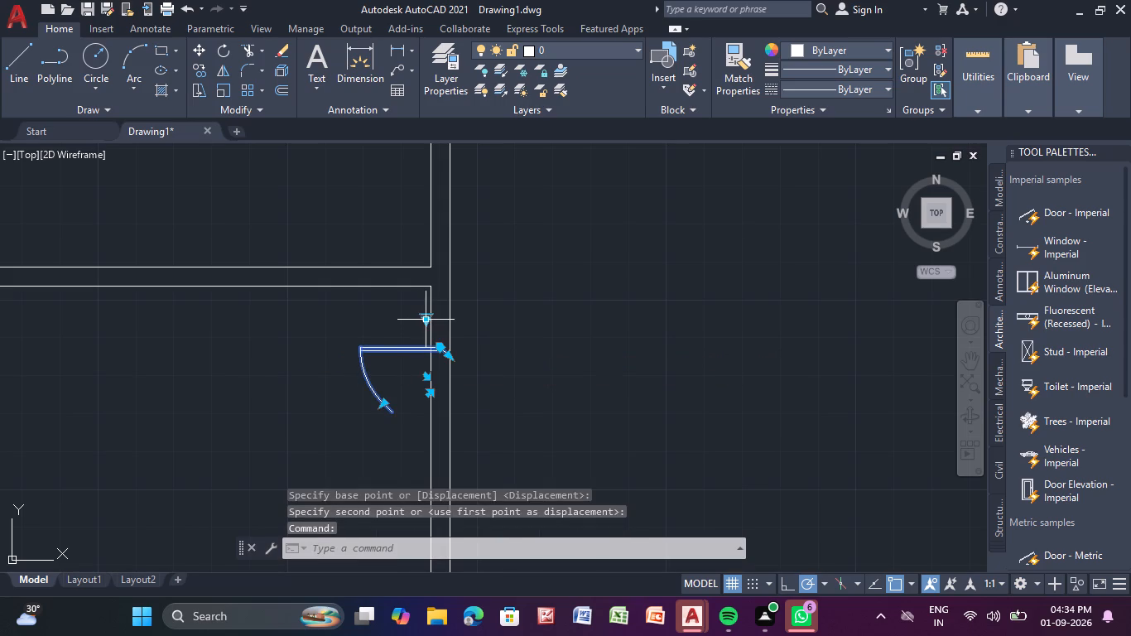
{"action": "left_click", "coordinate": [422, 318]}
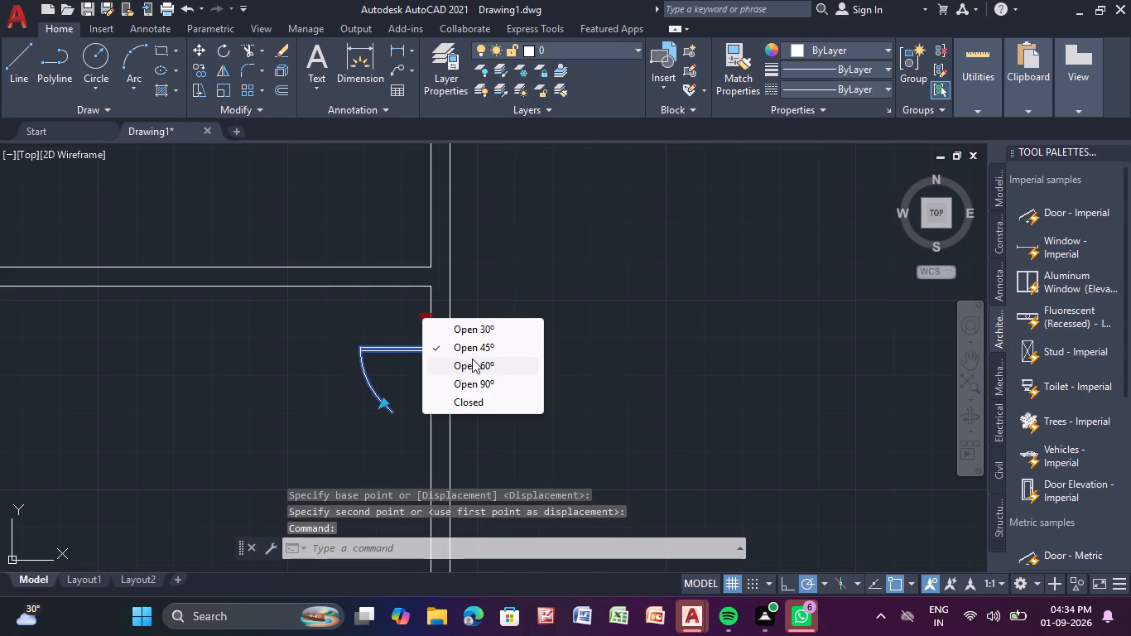
{"action": "left_click", "coordinate": [470, 362]}
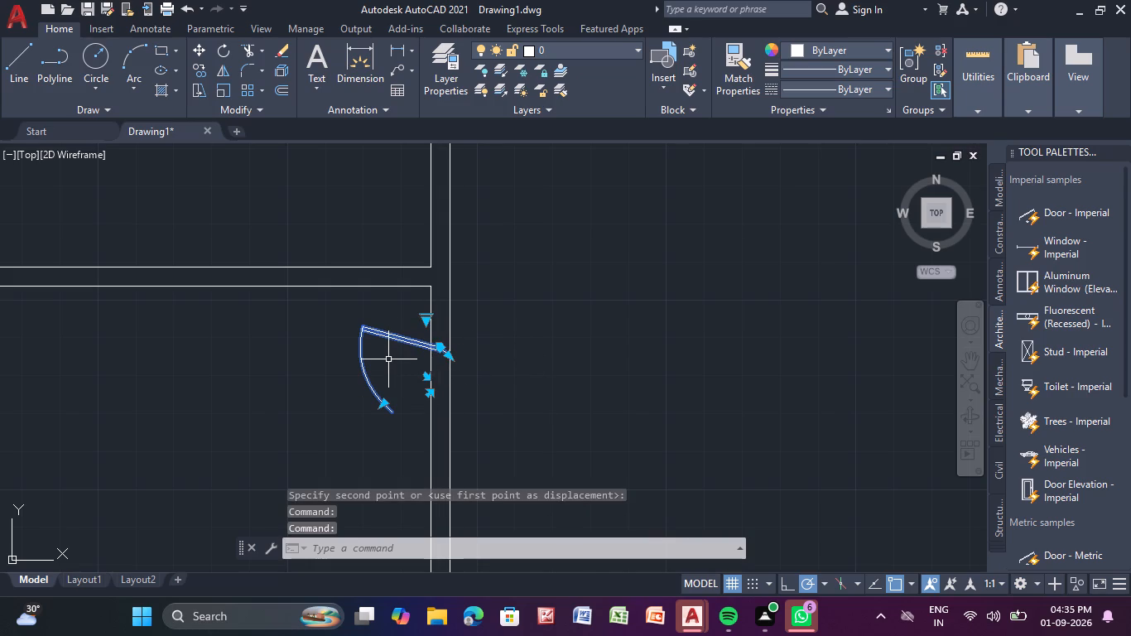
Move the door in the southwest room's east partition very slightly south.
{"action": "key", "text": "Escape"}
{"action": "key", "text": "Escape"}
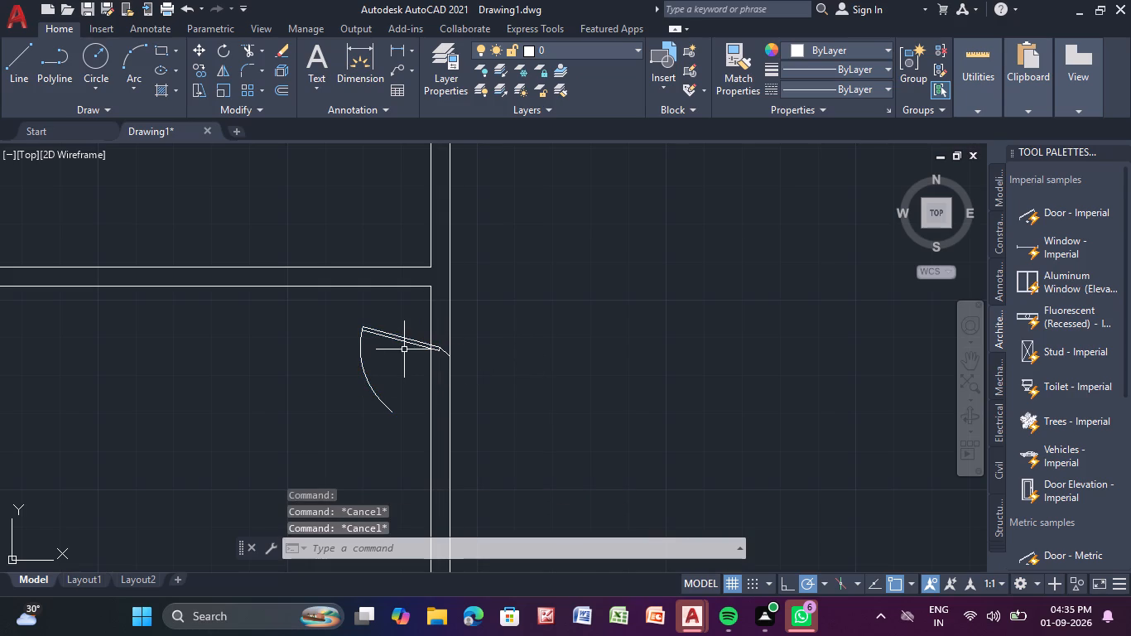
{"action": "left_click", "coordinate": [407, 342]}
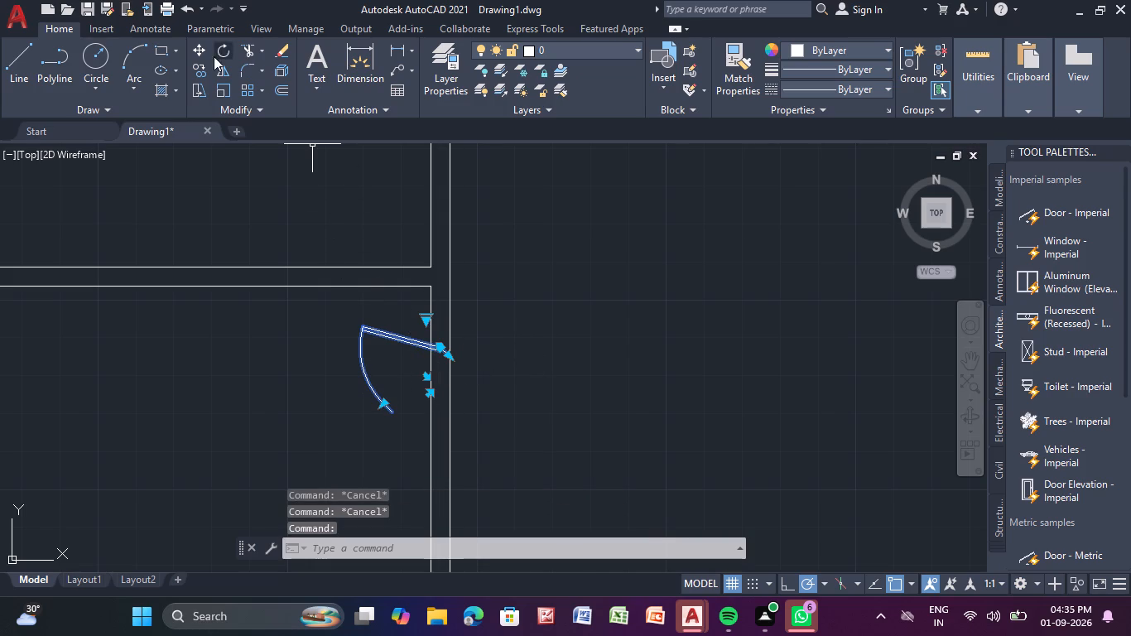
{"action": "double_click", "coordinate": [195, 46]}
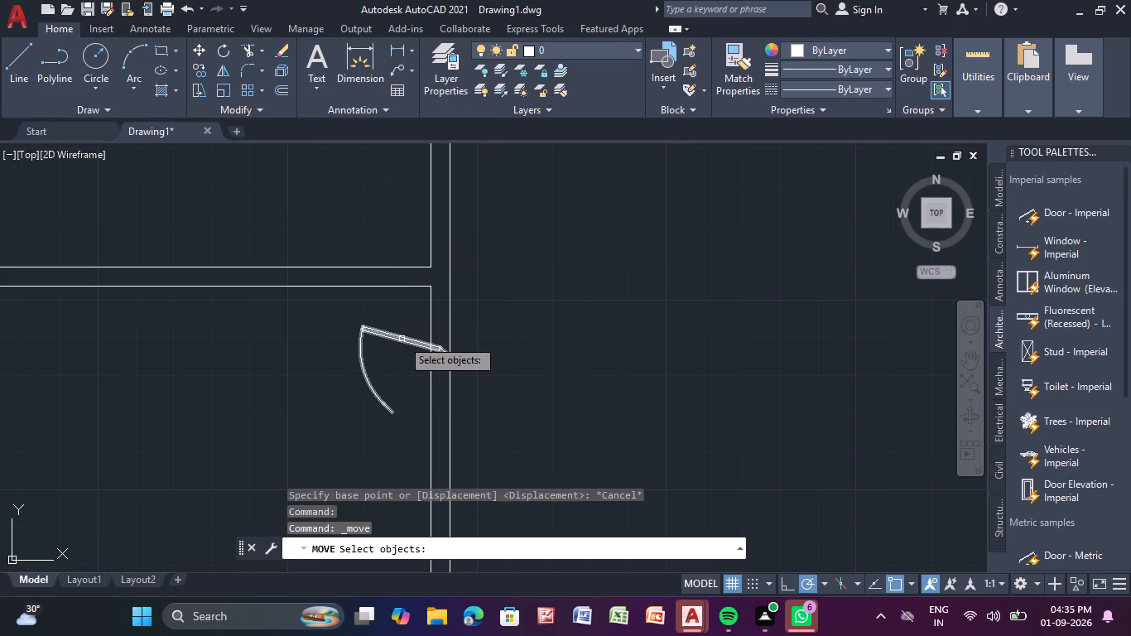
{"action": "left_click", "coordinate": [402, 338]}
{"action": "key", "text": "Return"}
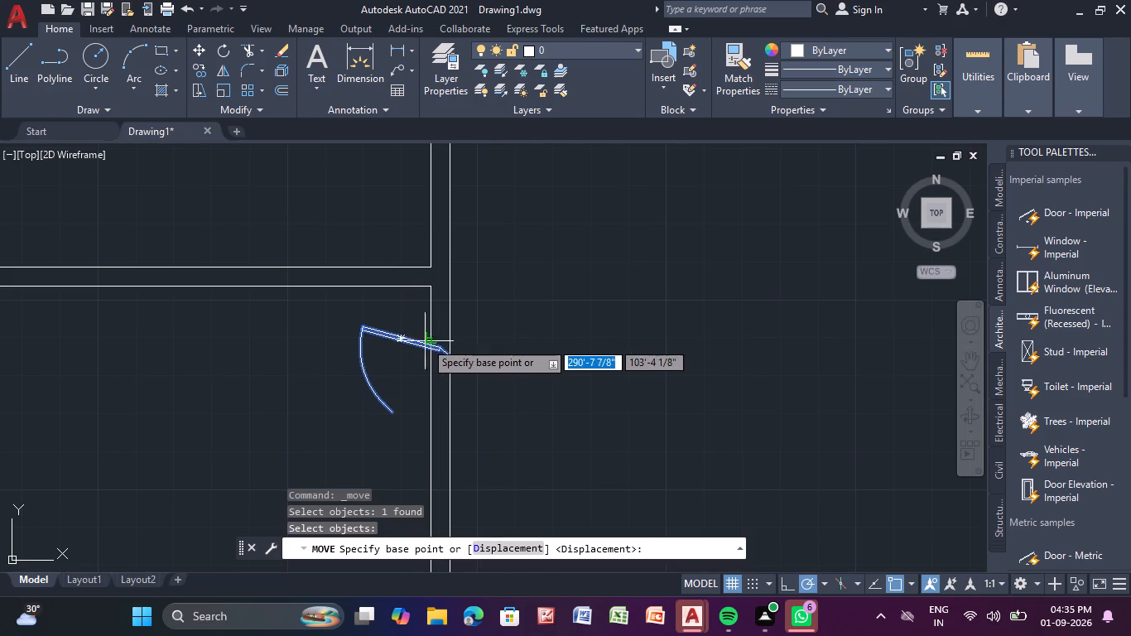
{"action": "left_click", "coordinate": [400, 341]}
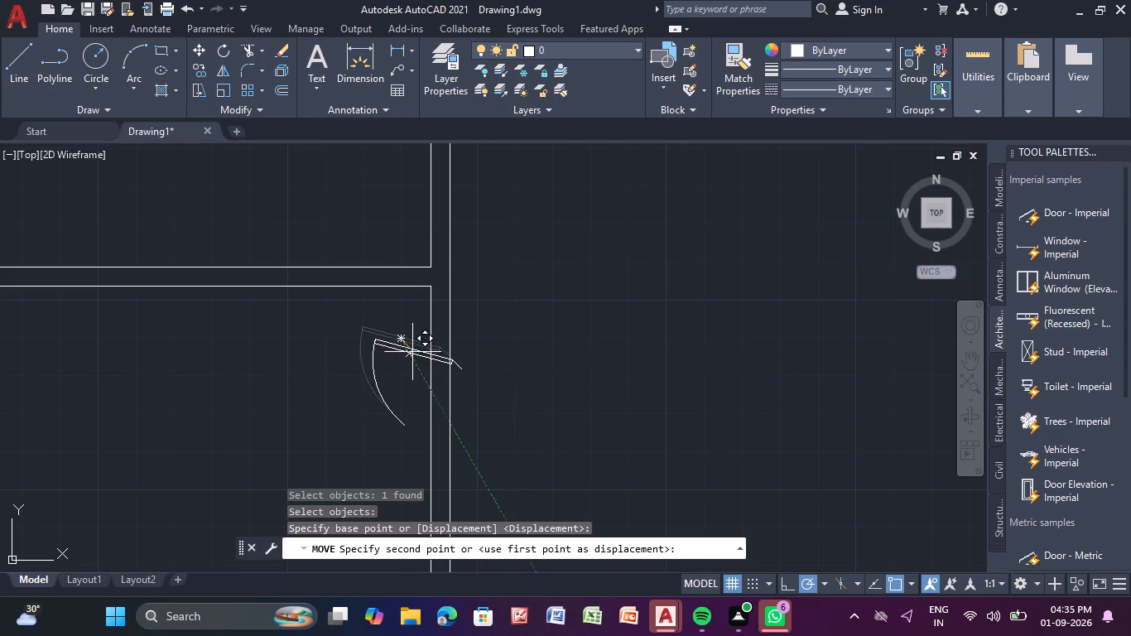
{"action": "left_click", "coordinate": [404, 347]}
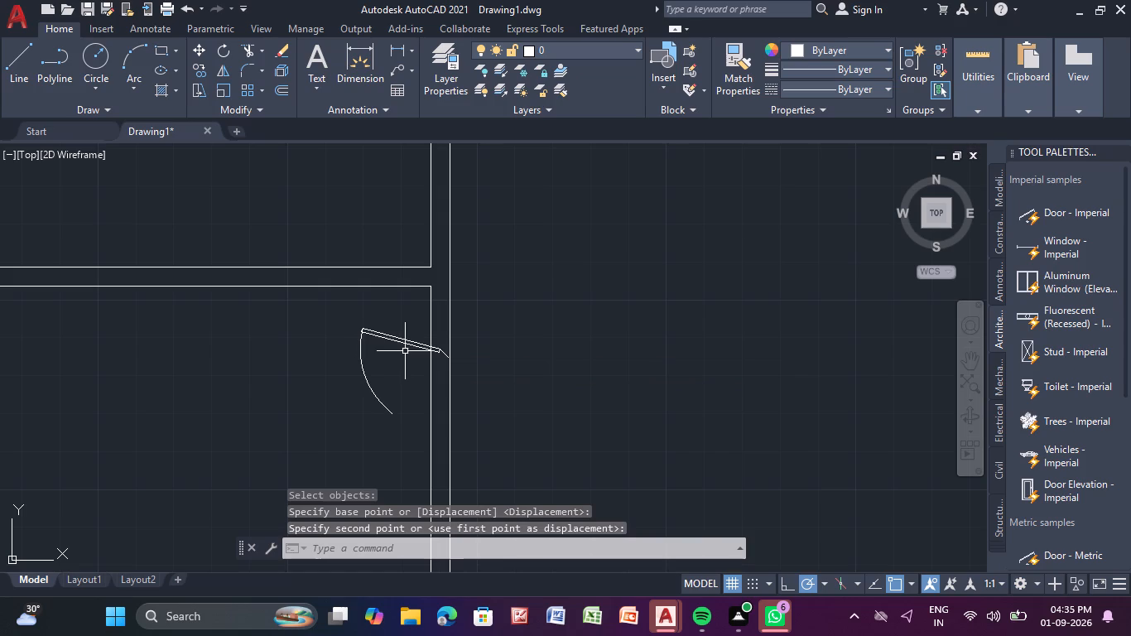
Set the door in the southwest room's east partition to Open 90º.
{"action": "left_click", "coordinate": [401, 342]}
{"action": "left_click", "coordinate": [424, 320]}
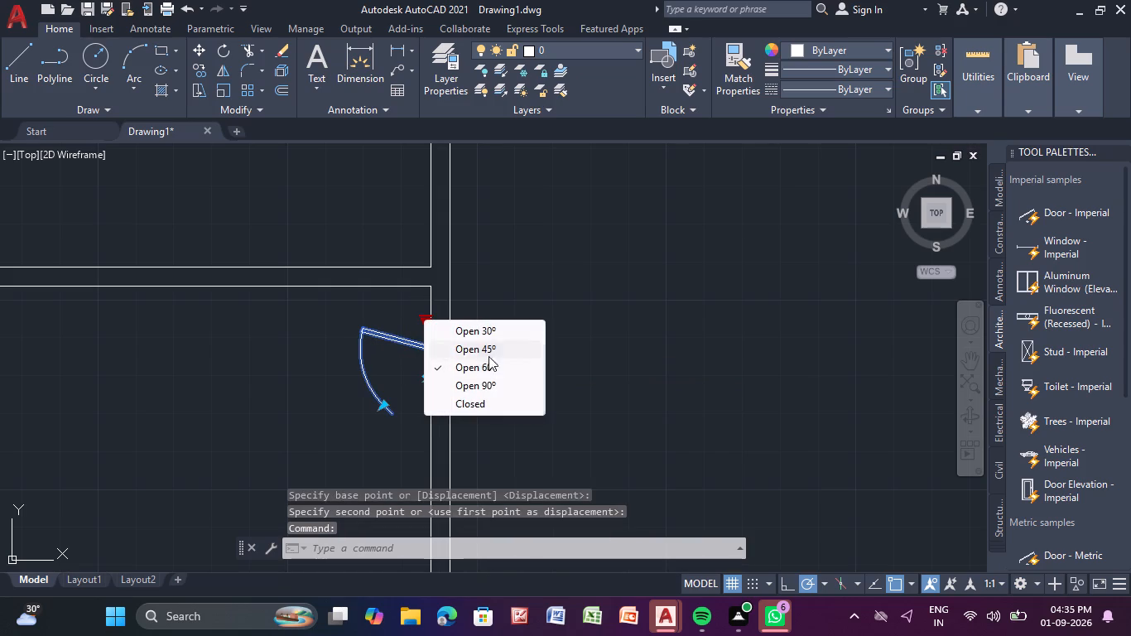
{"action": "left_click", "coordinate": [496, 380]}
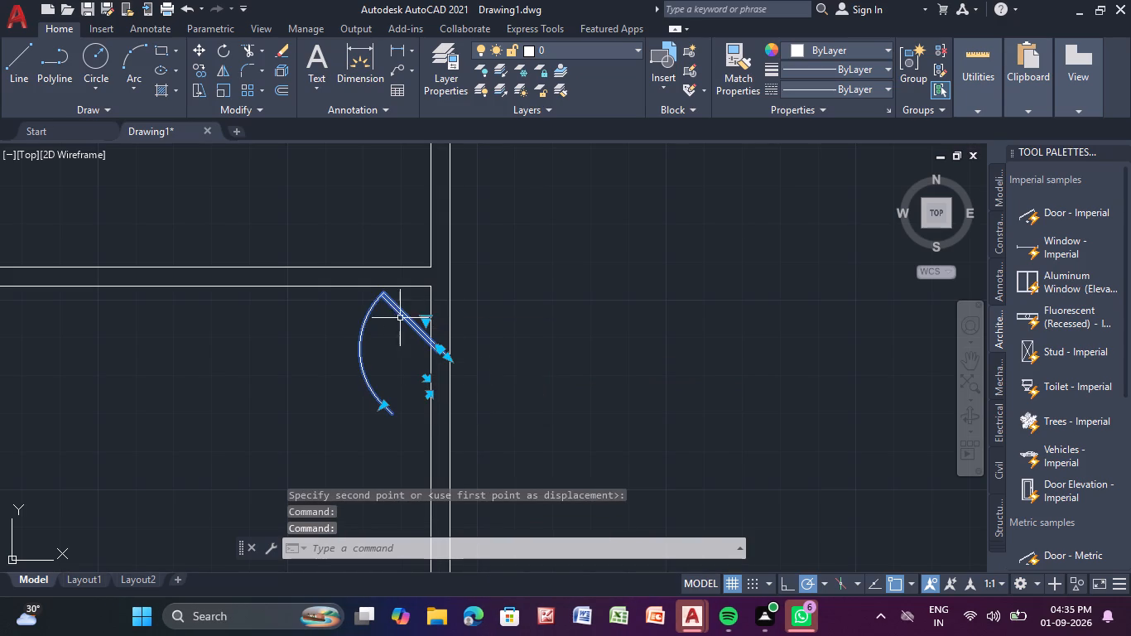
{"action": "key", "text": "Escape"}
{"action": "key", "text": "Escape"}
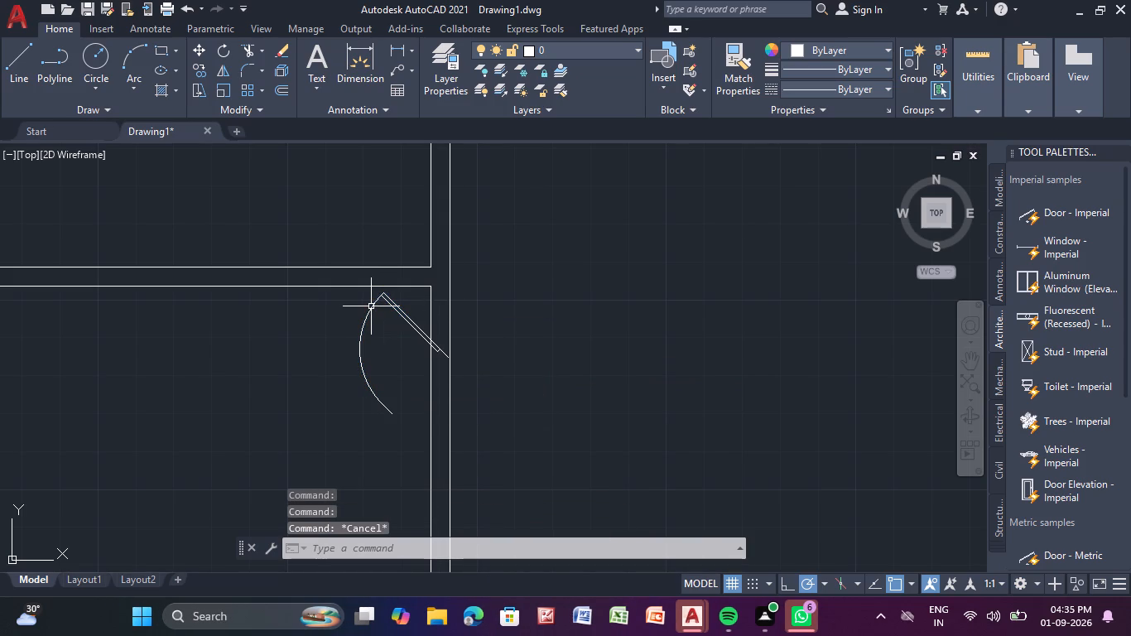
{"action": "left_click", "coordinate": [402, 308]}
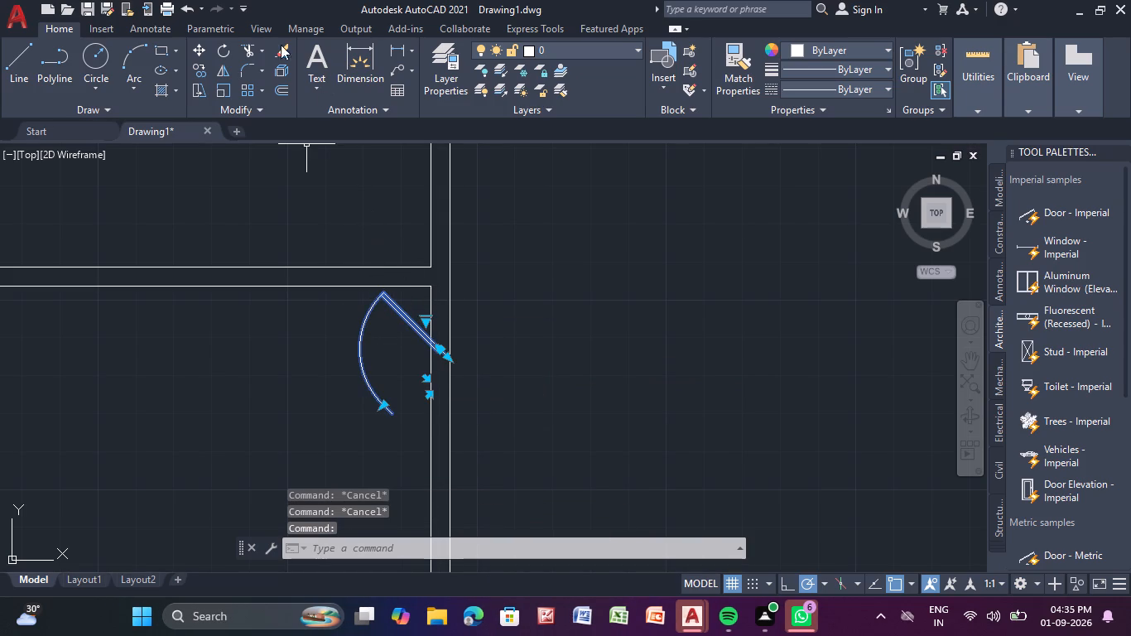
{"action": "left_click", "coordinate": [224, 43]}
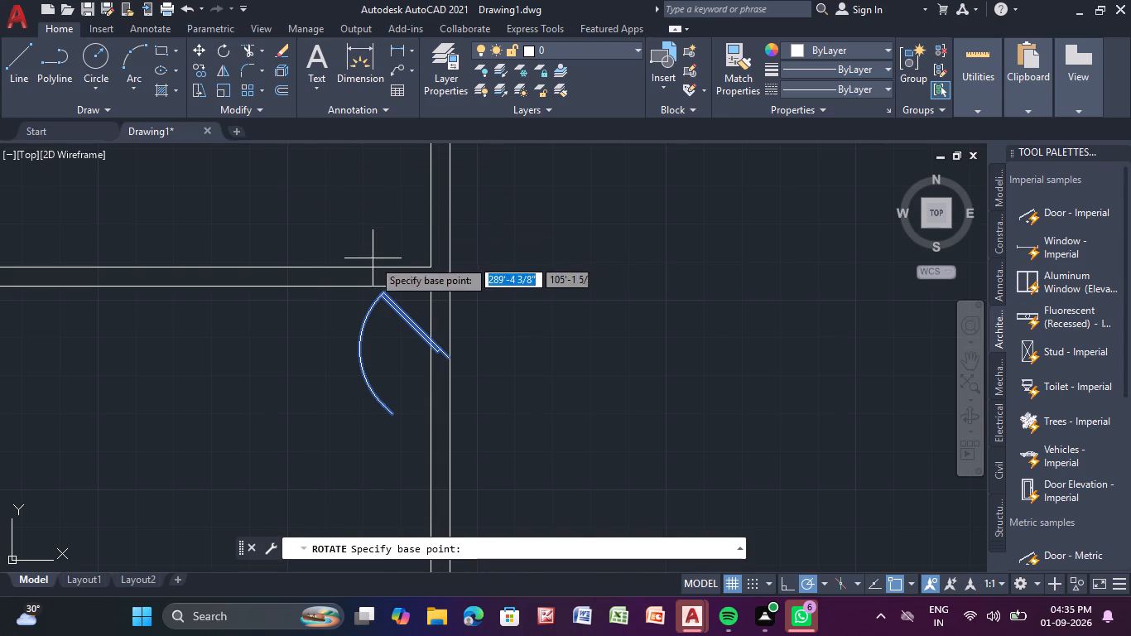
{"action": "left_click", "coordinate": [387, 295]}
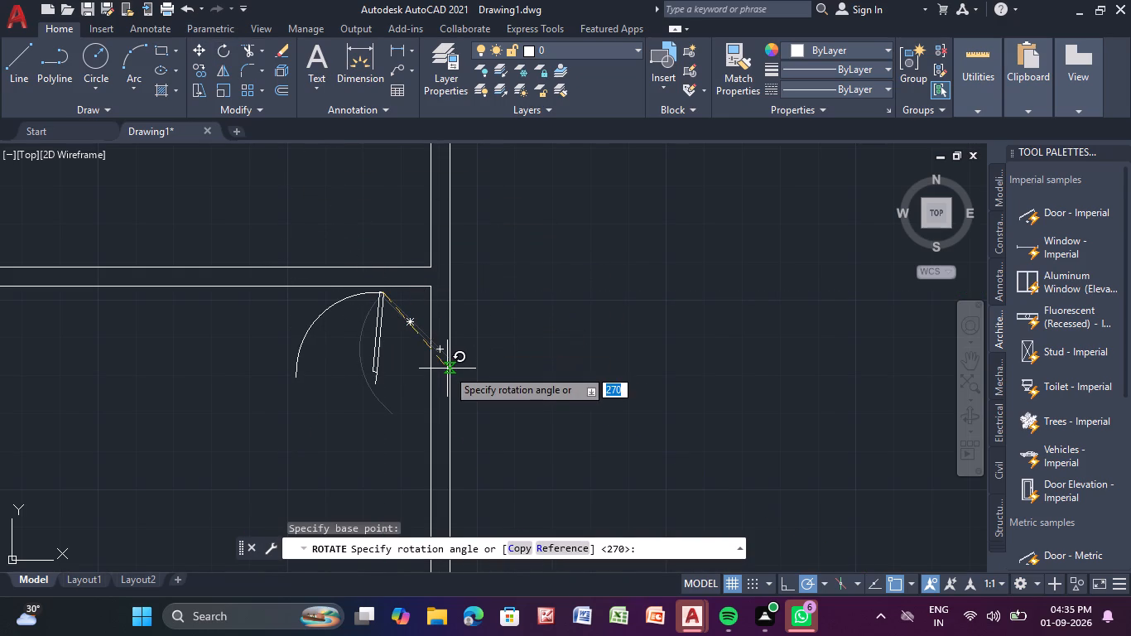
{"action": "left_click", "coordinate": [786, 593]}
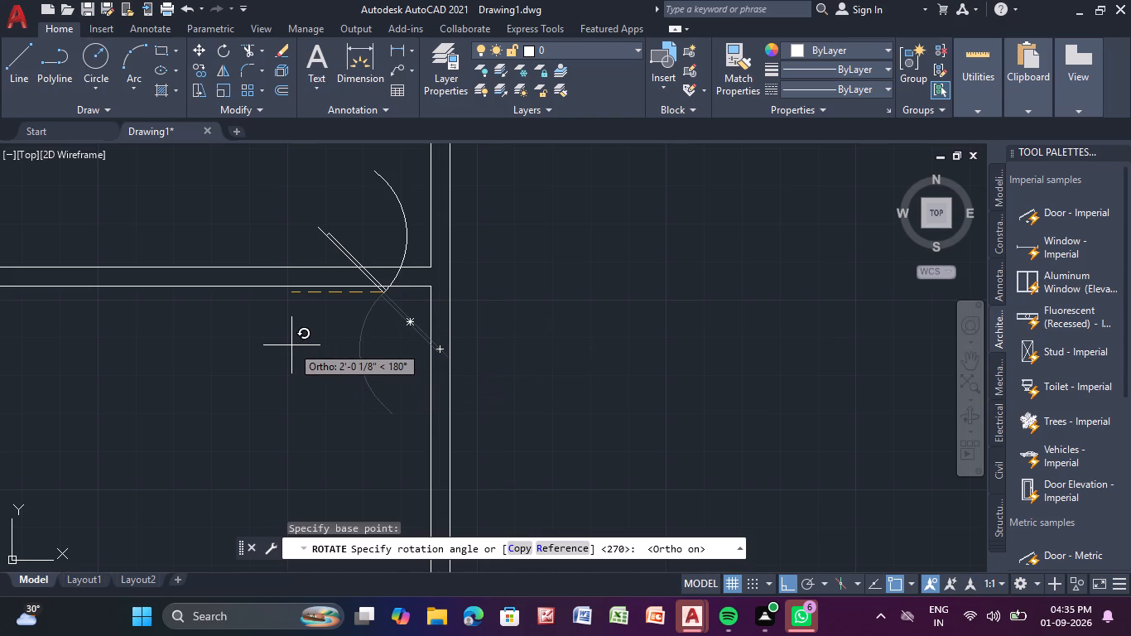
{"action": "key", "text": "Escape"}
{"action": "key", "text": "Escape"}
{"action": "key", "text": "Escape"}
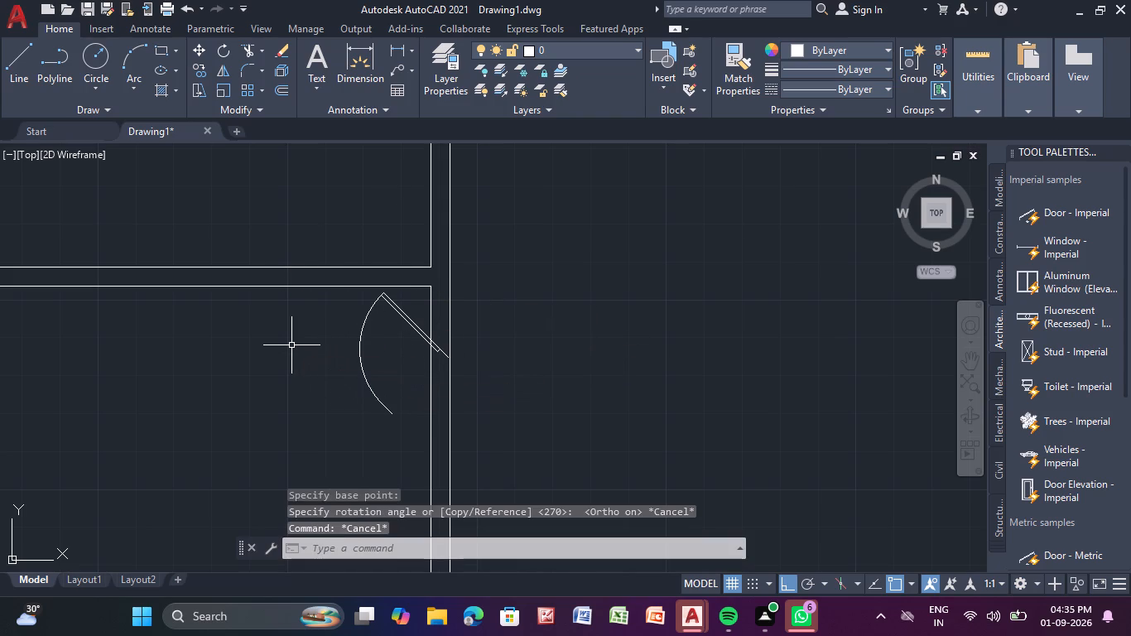
Delete the door from the southwest room's east partition.
{"action": "left_click", "coordinate": [404, 317]}
{"action": "key", "text": "Delete"}
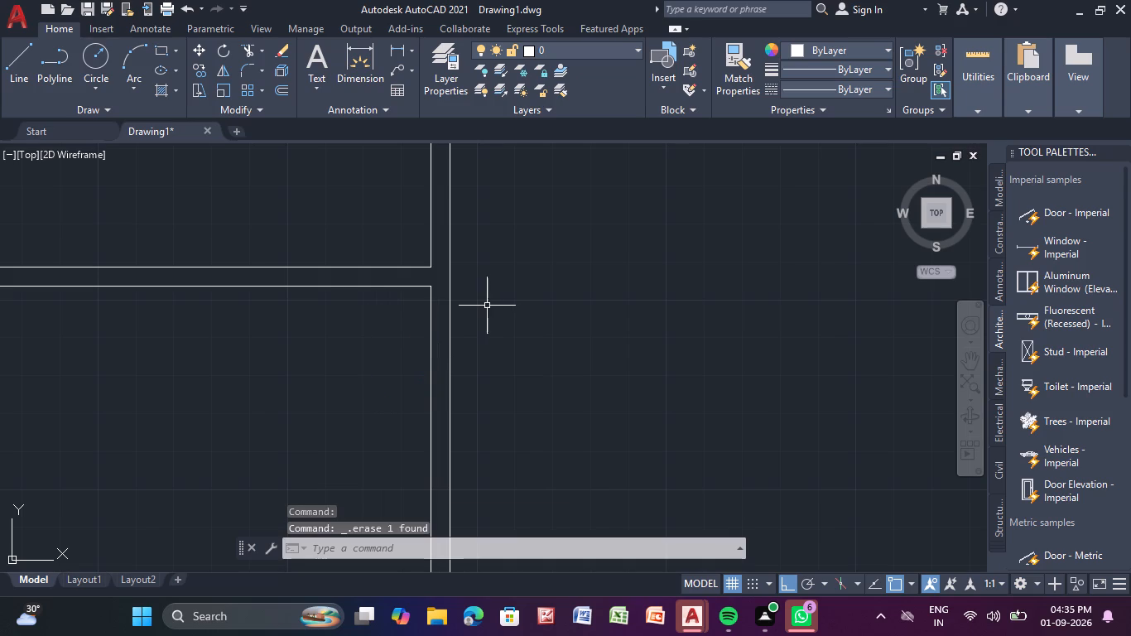
Flip the large spare door east of the floor plan so its leaf and swing arc point south.
{"action": "scroll", "coordinate": [486, 310], "scroll_direction": "down", "scroll_amount": 4}
{"action": "middle_click_drag", "start_coordinate": [493, 312], "coordinate": [378, 421]}
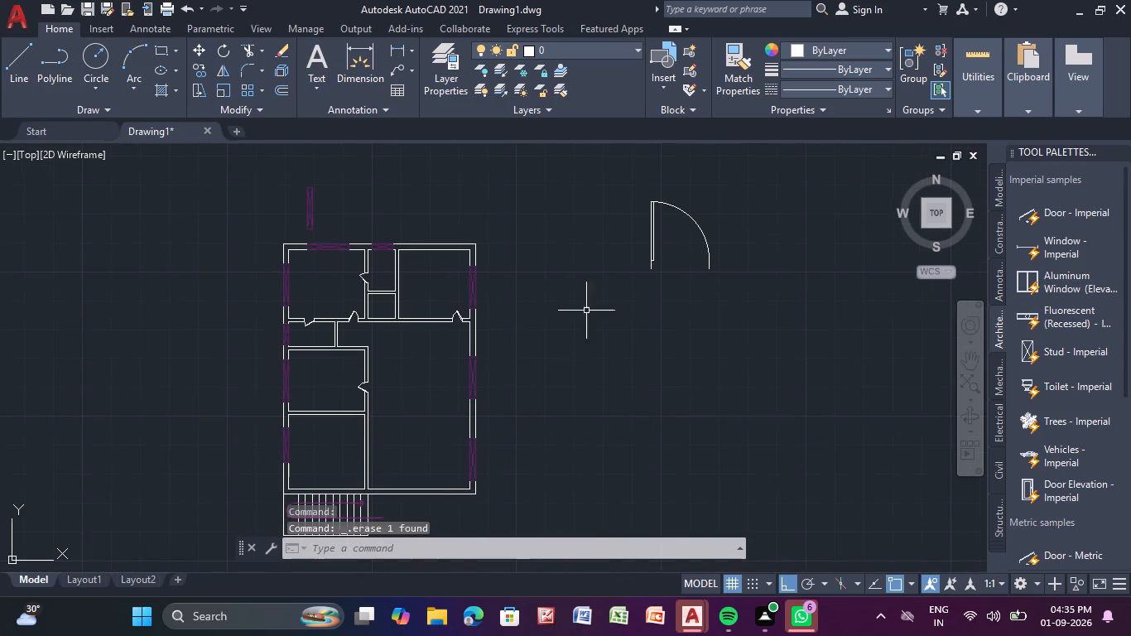
{"action": "middle_click_drag", "start_coordinate": [658, 269], "coordinate": [630, 320]}
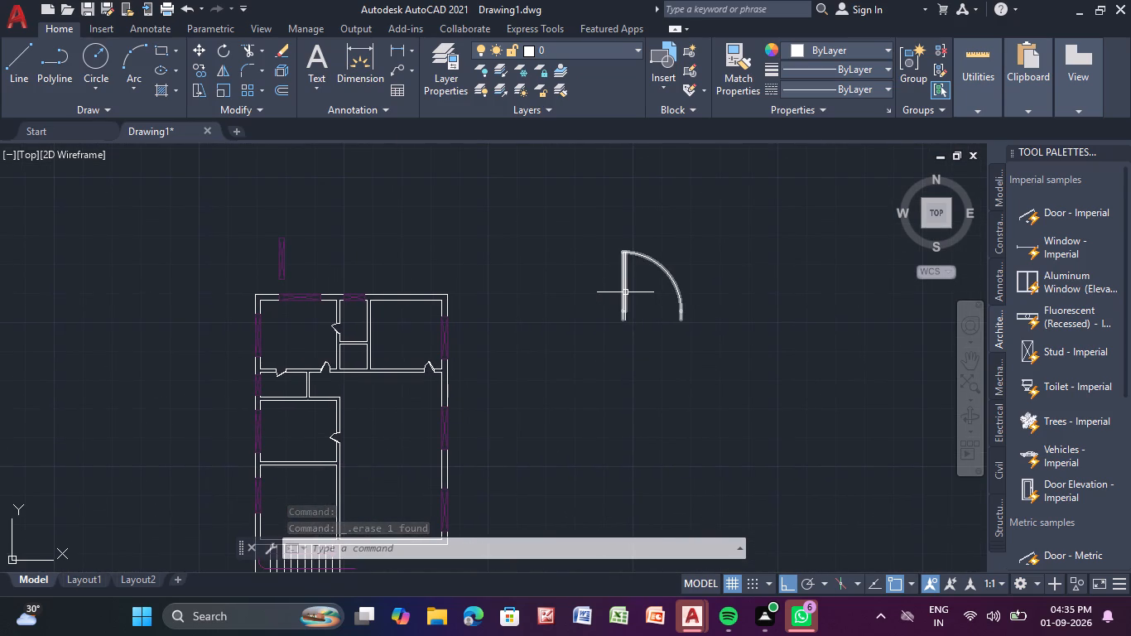
{"action": "left_click", "coordinate": [625, 292]}
{"action": "left_click", "coordinate": [644, 322]}
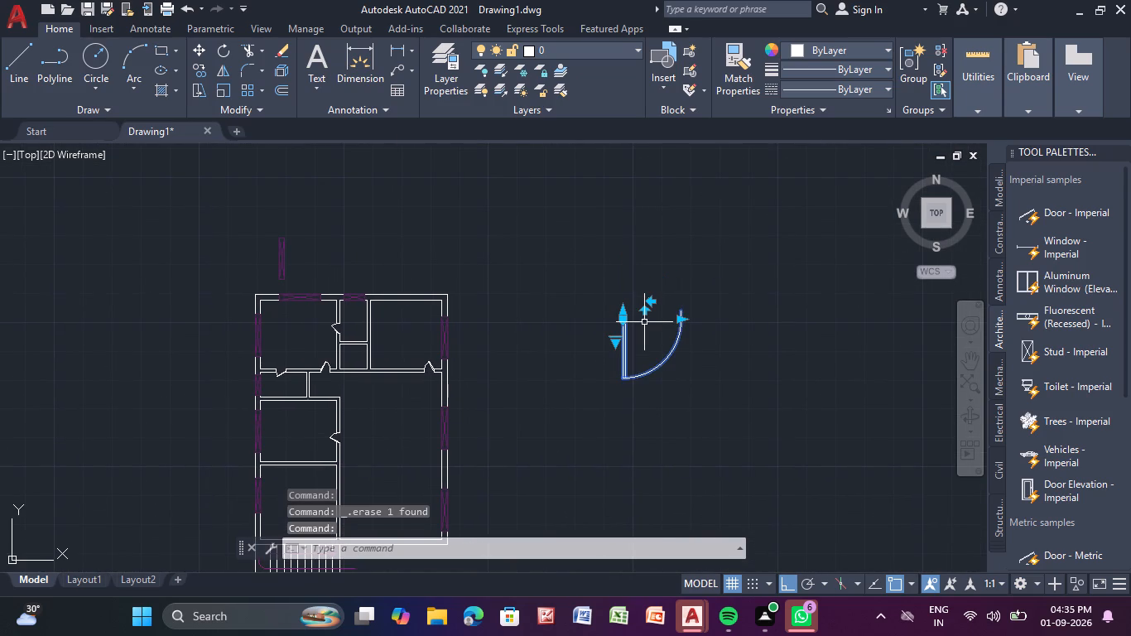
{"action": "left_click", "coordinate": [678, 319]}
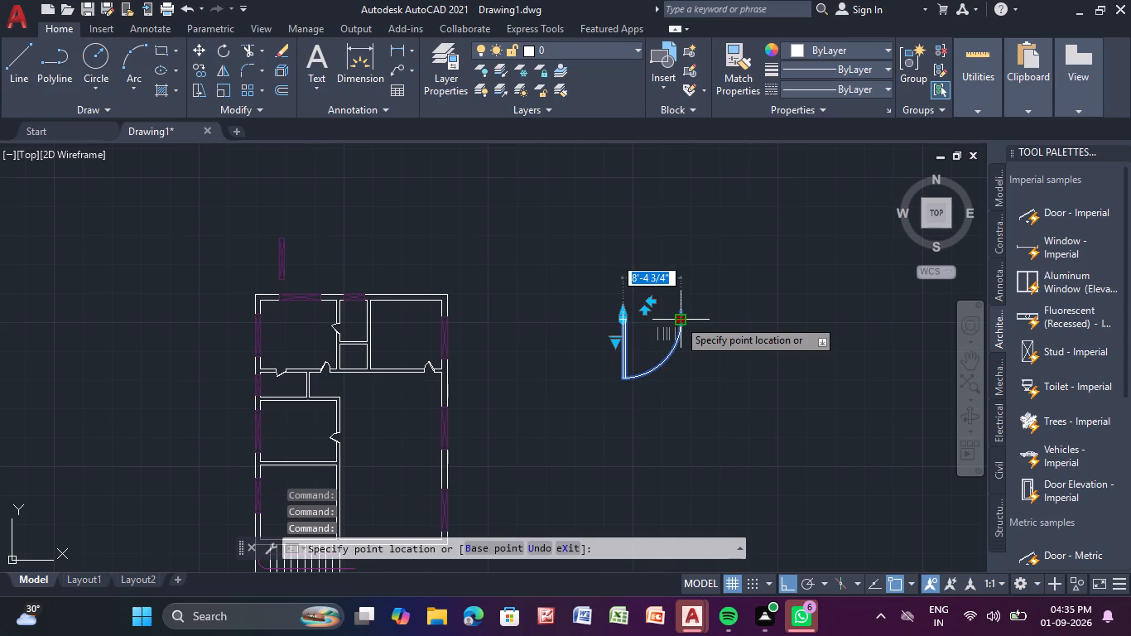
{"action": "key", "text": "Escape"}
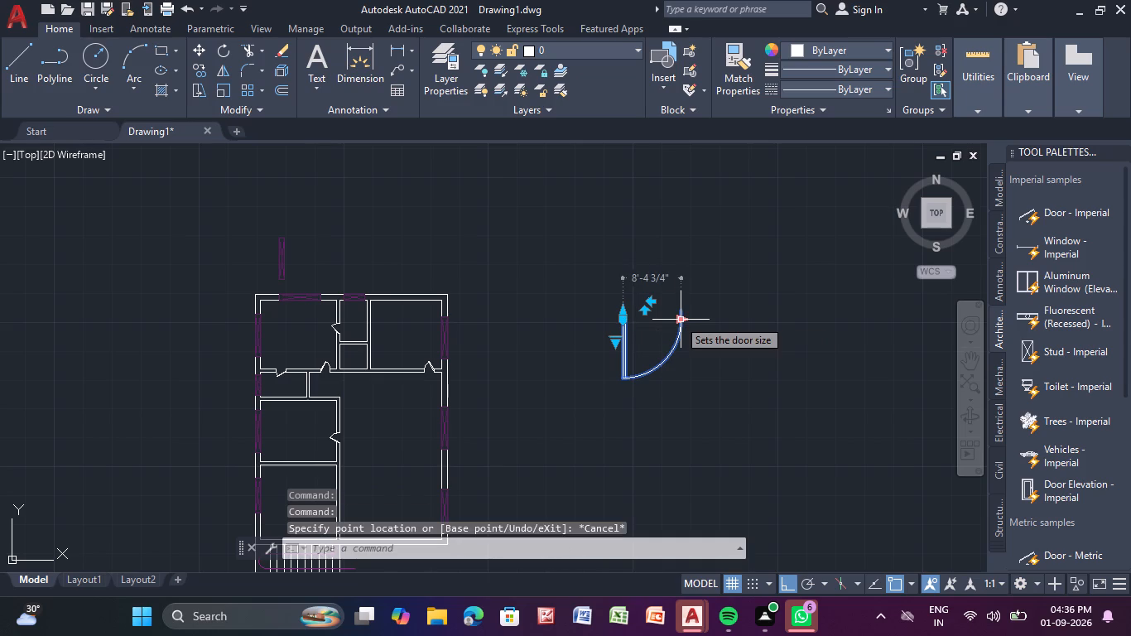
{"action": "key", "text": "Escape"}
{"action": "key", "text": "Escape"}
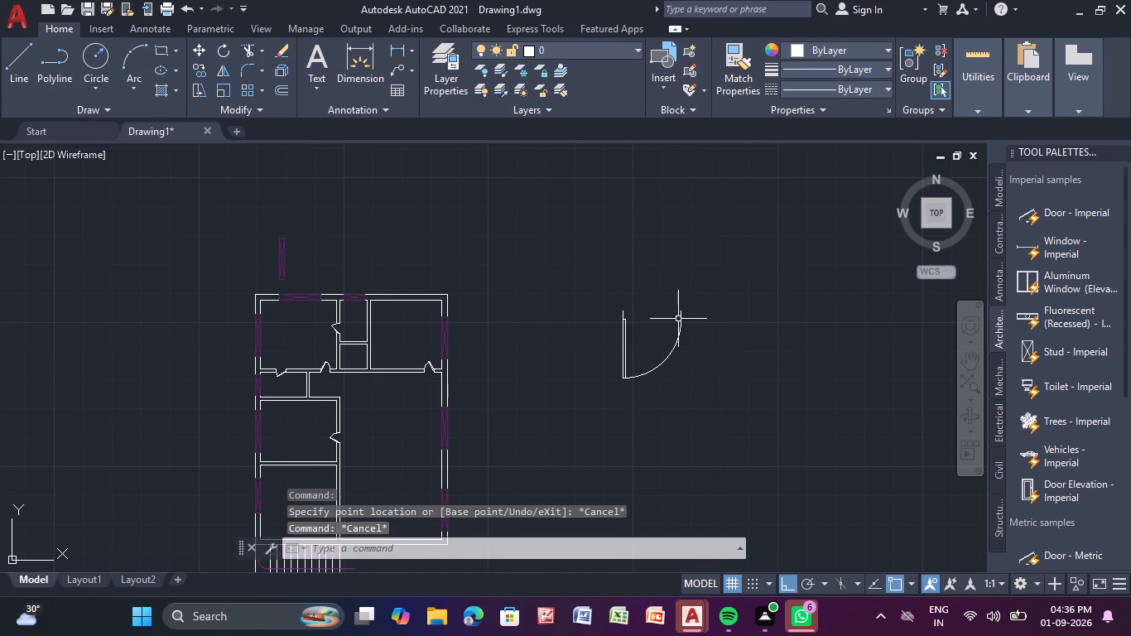
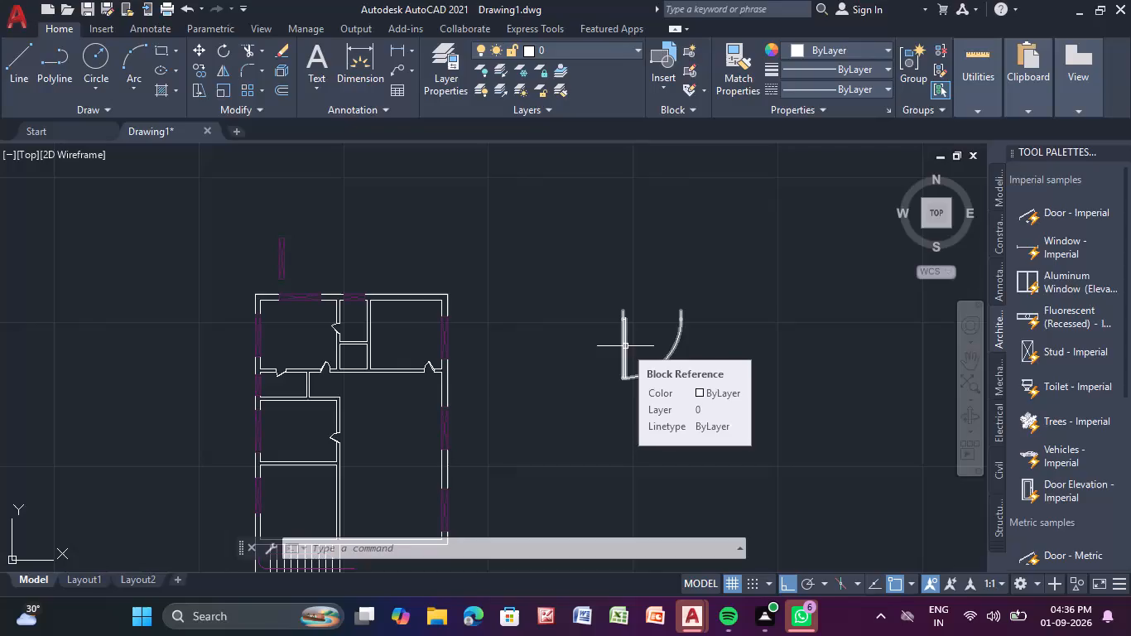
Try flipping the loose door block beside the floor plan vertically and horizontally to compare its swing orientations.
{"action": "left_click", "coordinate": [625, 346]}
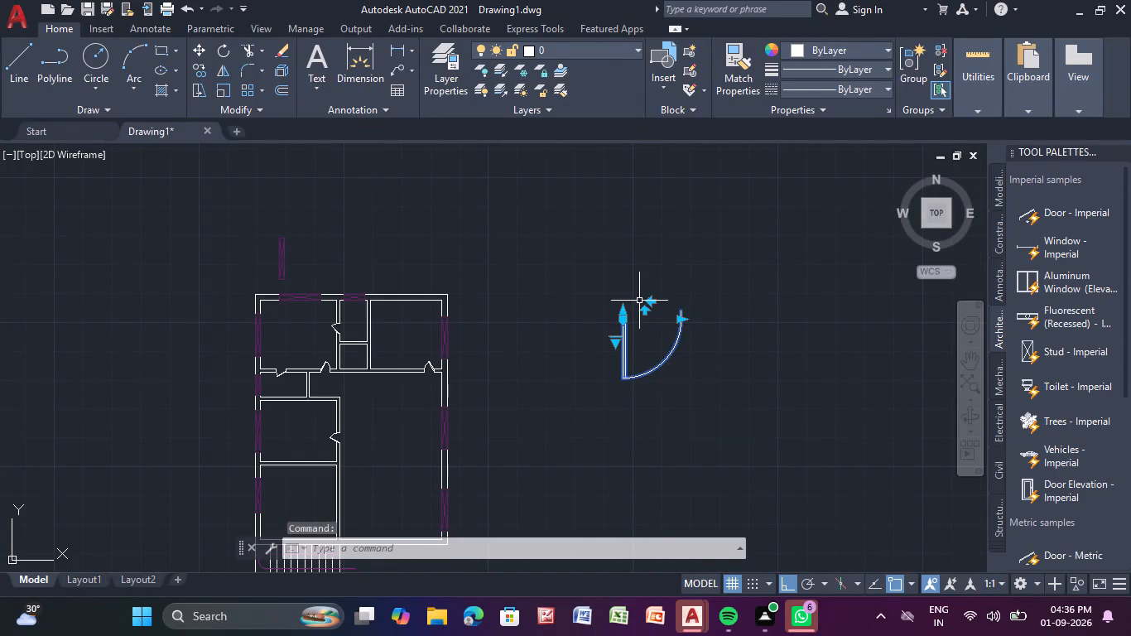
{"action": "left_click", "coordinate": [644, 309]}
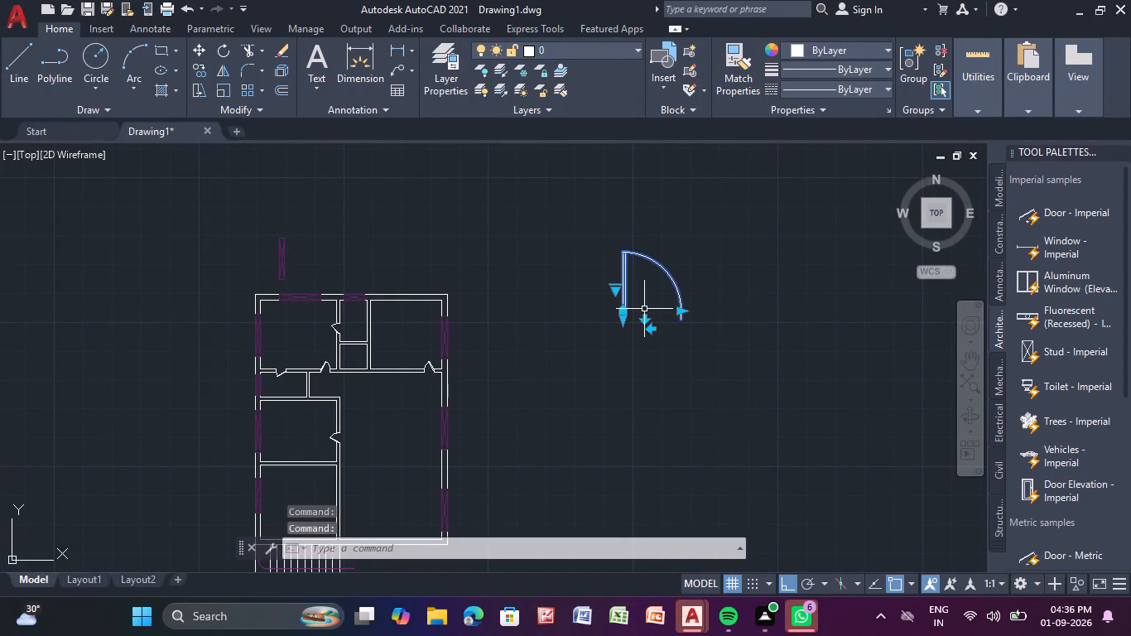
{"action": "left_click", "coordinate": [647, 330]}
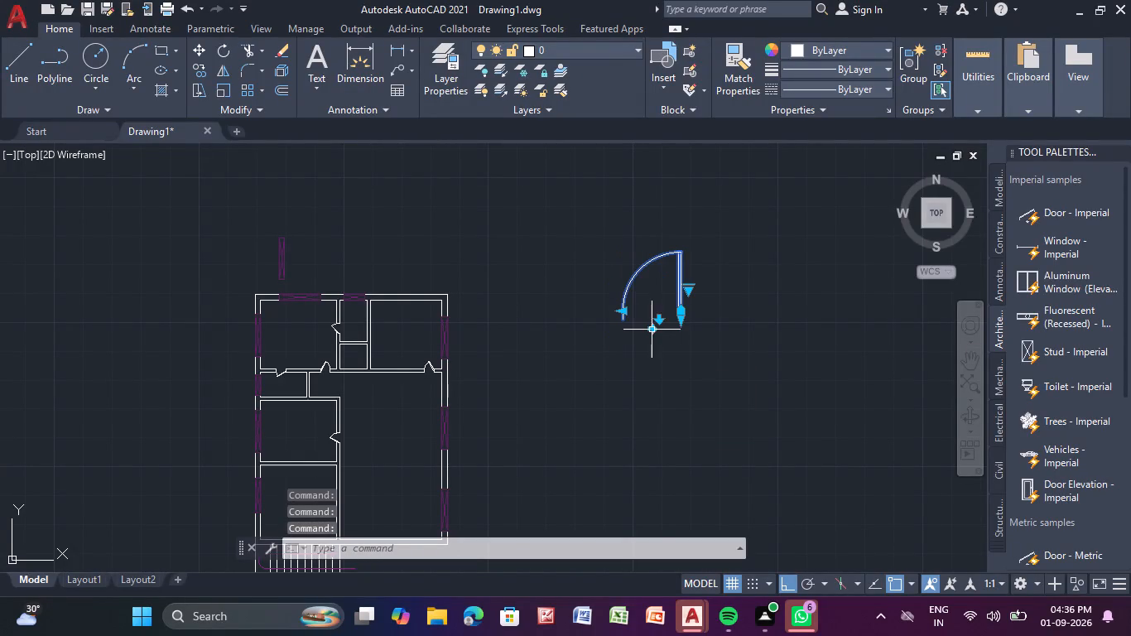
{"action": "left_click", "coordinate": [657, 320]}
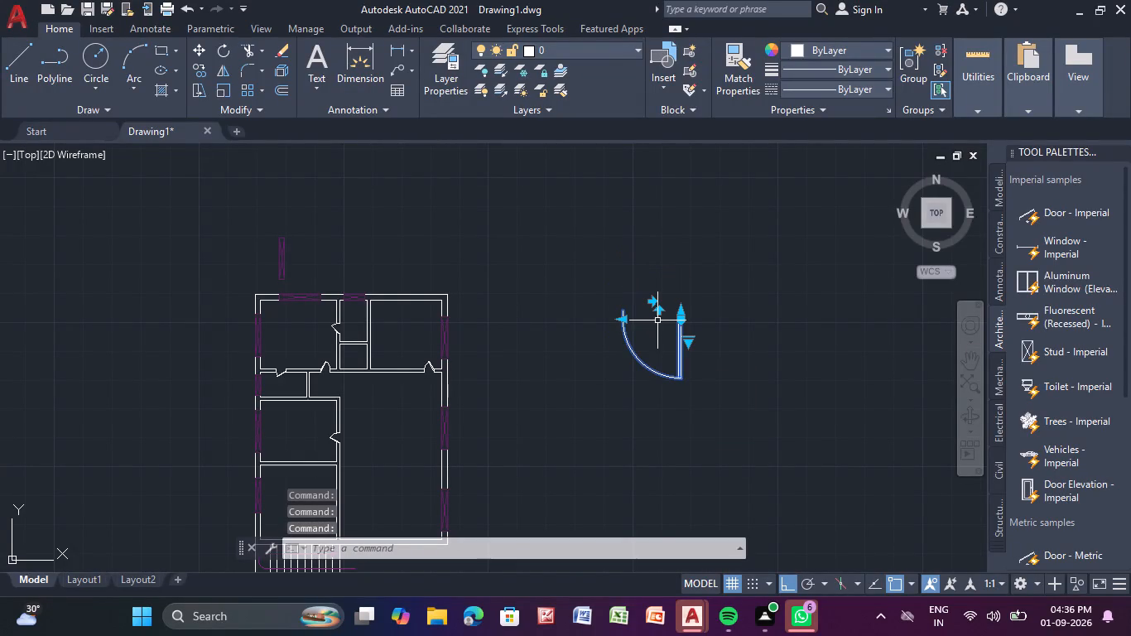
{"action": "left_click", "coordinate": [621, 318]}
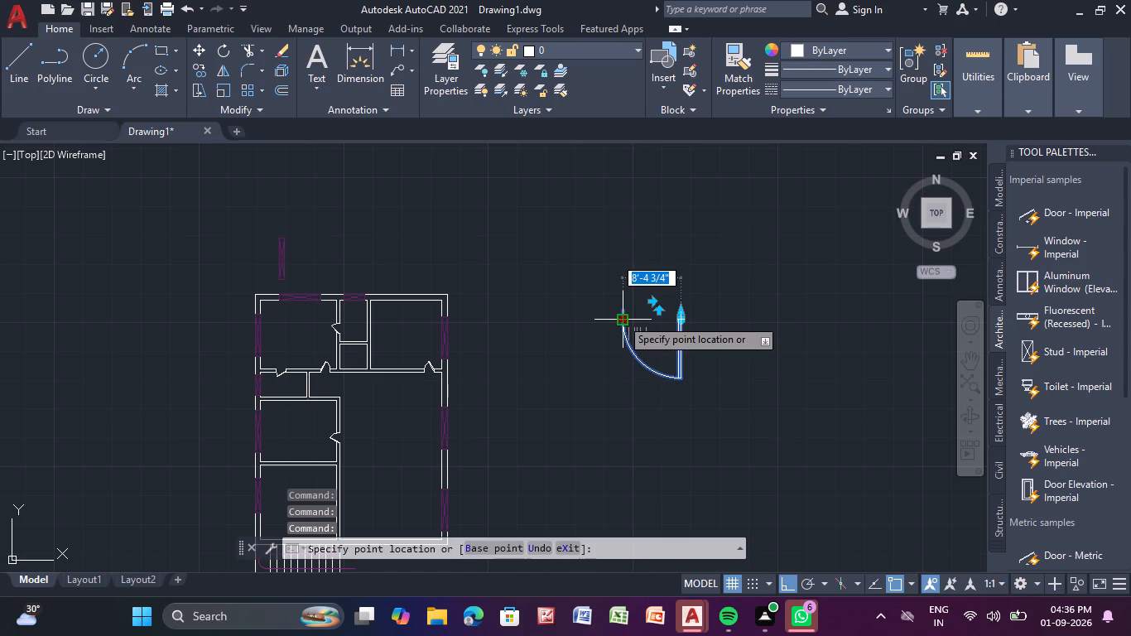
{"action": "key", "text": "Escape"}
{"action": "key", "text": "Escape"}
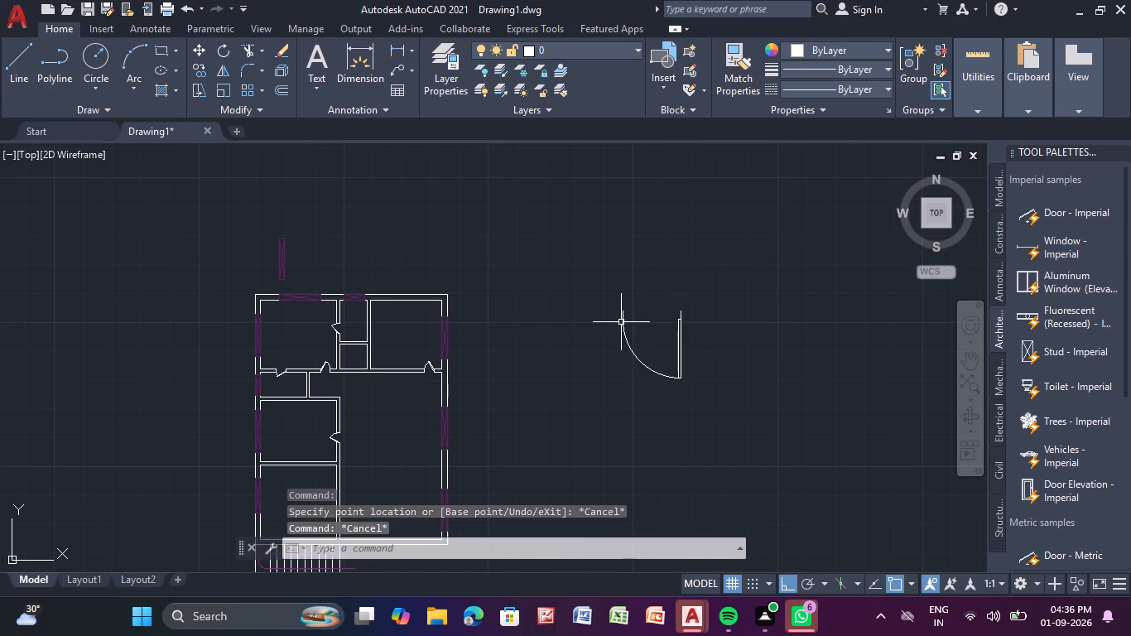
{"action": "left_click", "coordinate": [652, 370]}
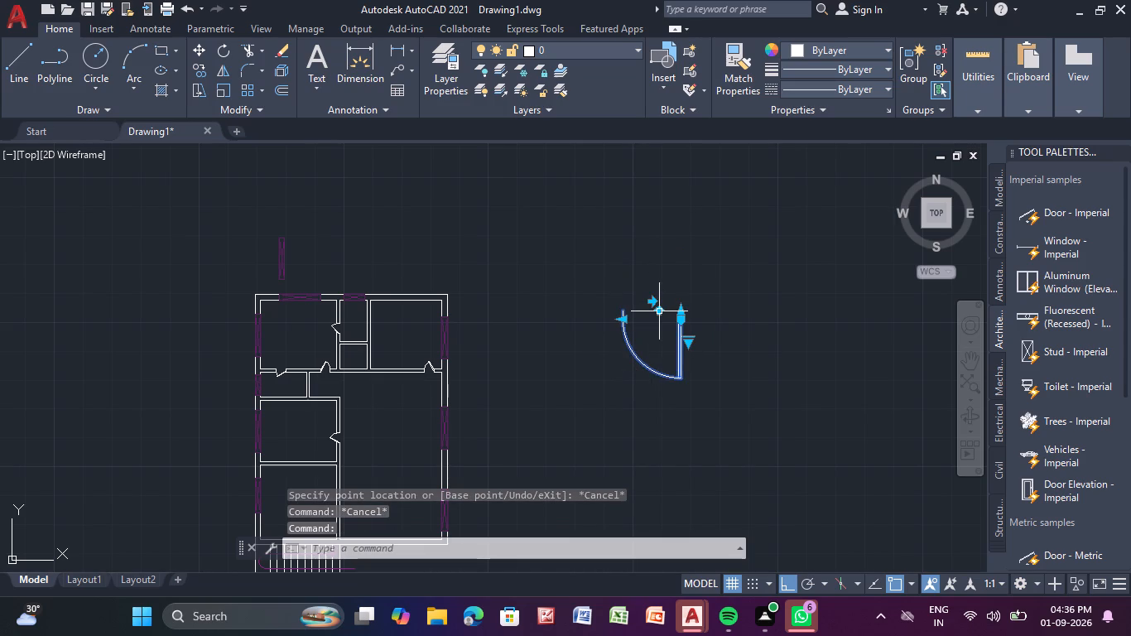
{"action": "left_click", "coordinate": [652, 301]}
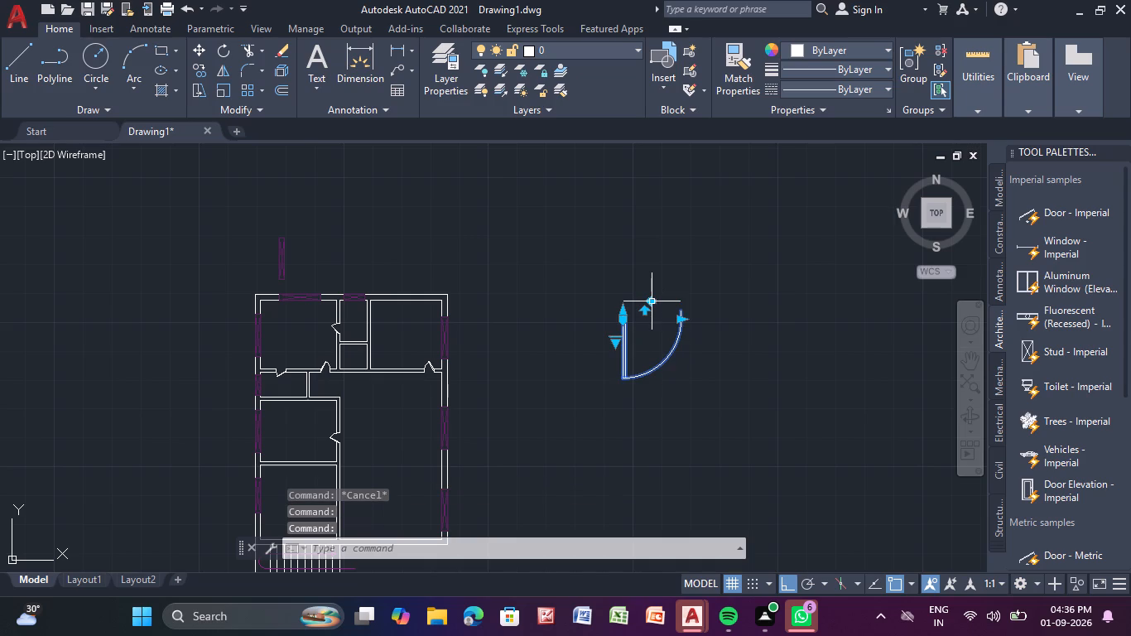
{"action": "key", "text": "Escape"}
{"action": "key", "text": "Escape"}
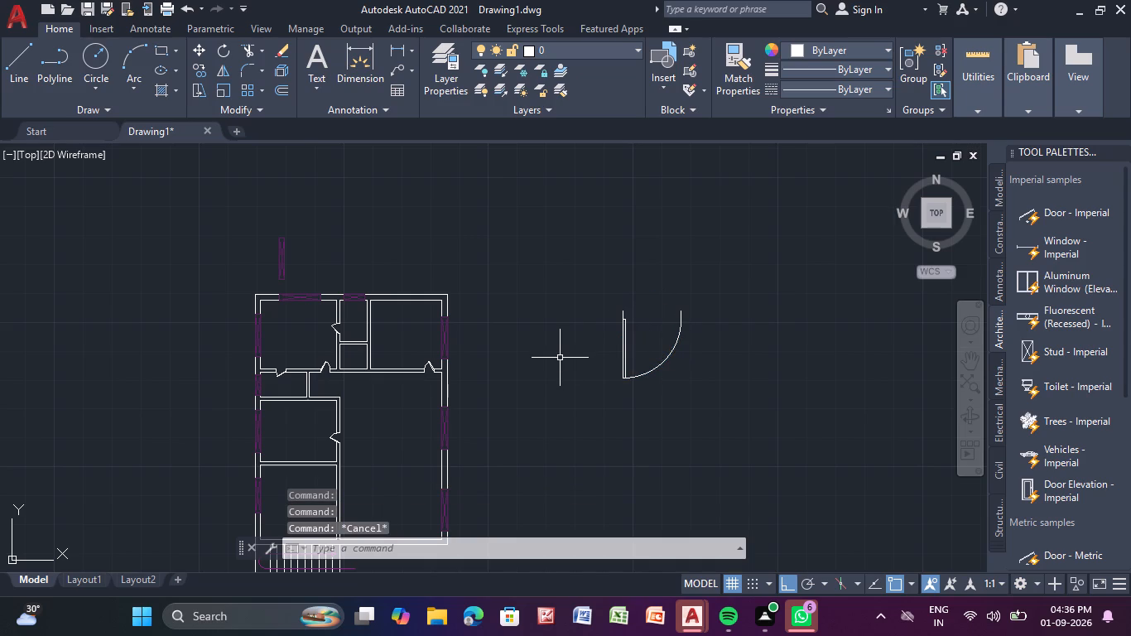
Rotate the loose door block 270° about the lower outer corner of its leaf.
{"action": "double_click", "coordinate": [226, 53]}
{"action": "left_click", "coordinate": [628, 375]}
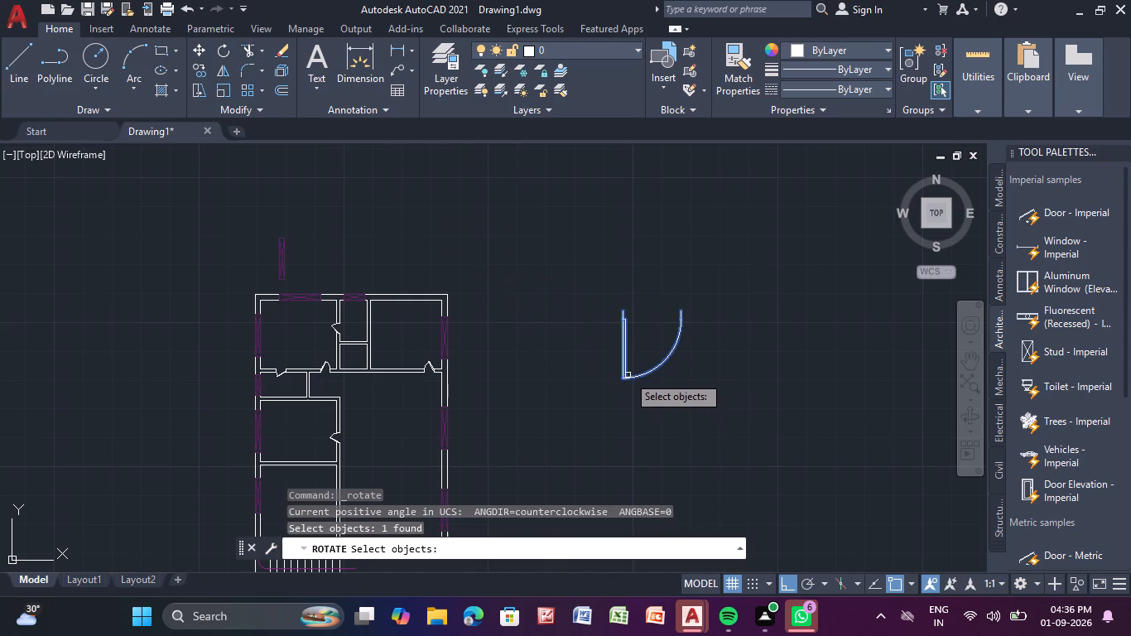
{"action": "key", "text": "Return"}
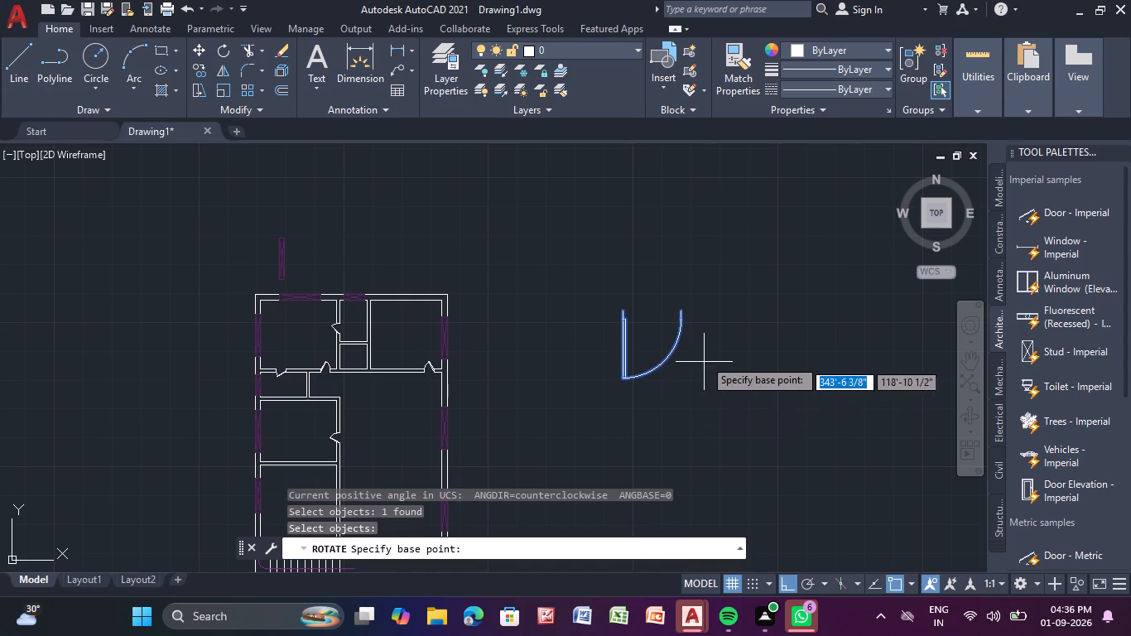
{"action": "left_click", "coordinate": [620, 379]}
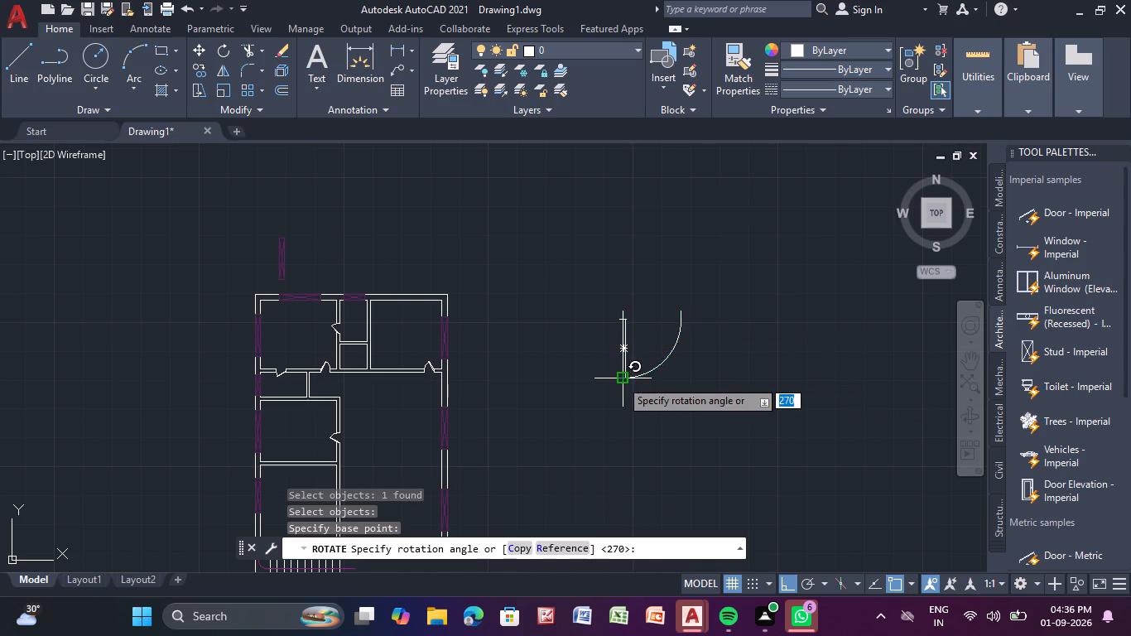
{"action": "left_click", "coordinate": [633, 442]}
Switch the door block's opening state to partly open, with the leaf at about 45°.
{"action": "left_click", "coordinate": [662, 380]}
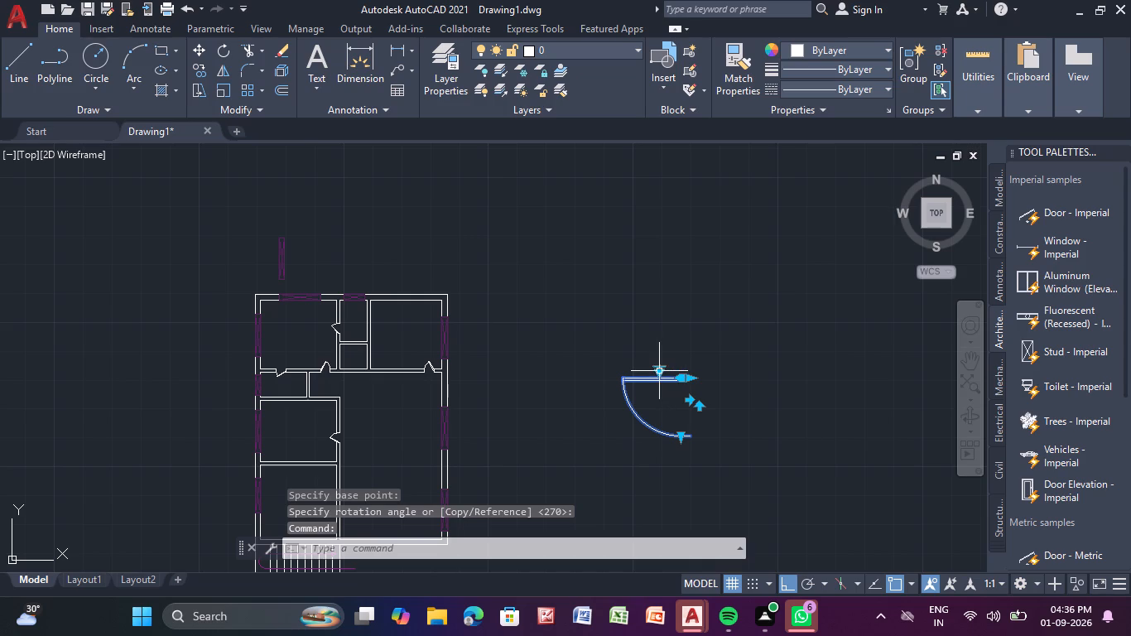
{"action": "left_click", "coordinate": [659, 370]}
{"action": "left_click", "coordinate": [701, 398]}
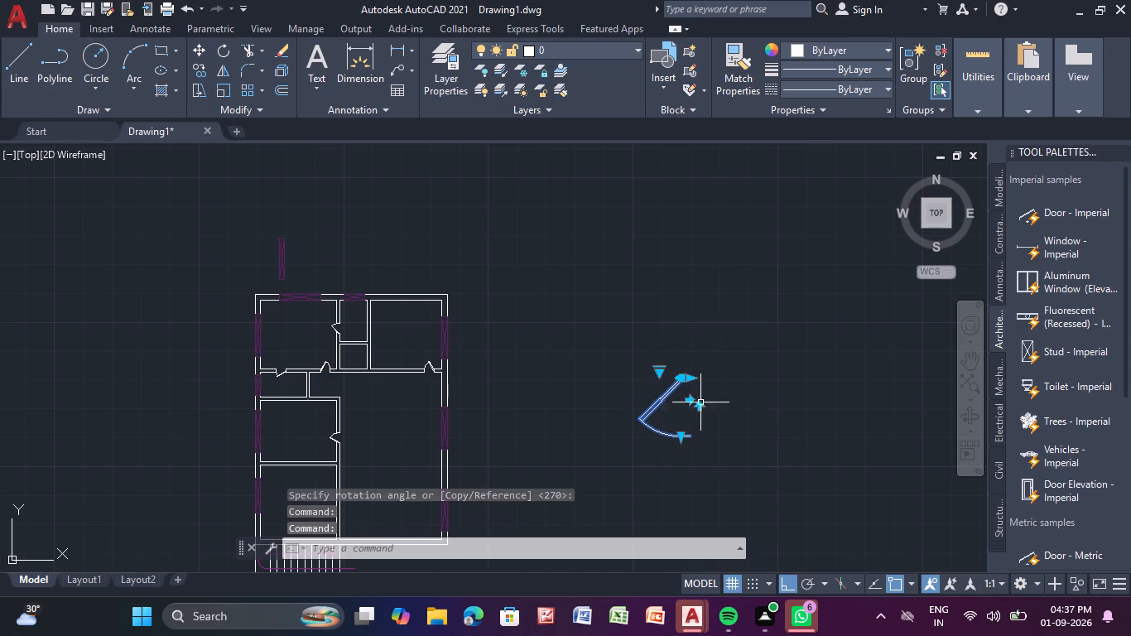
{"action": "key", "text": "Escape"}
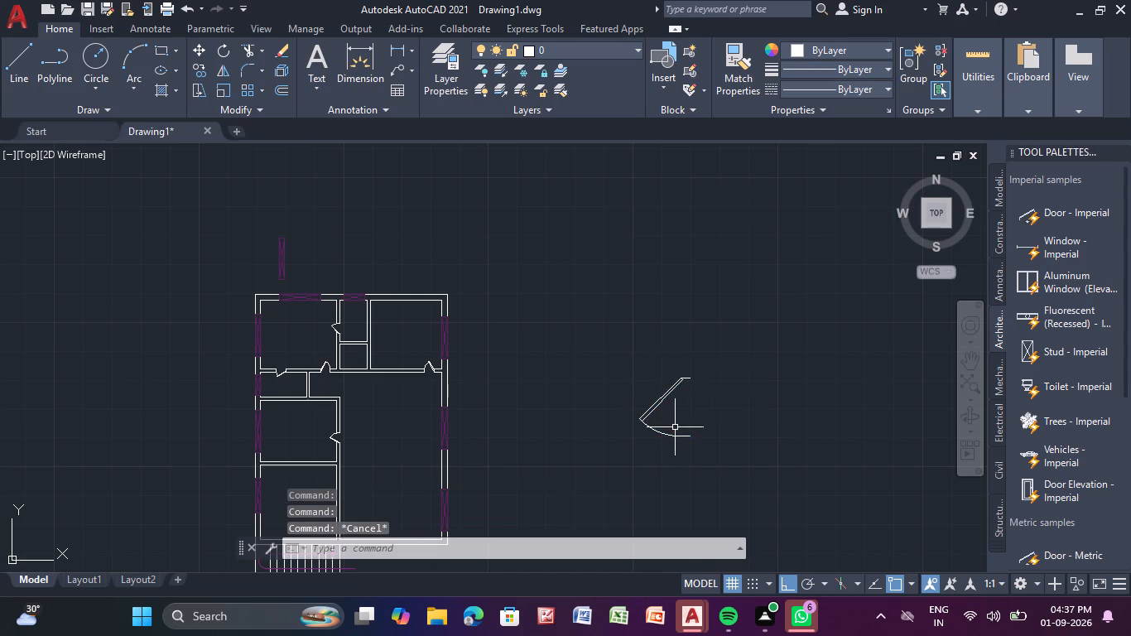
With polar tracking on, move the door block by its leaf's midpoint into the room just above the stairs.
{"action": "left_click", "coordinate": [666, 399]}
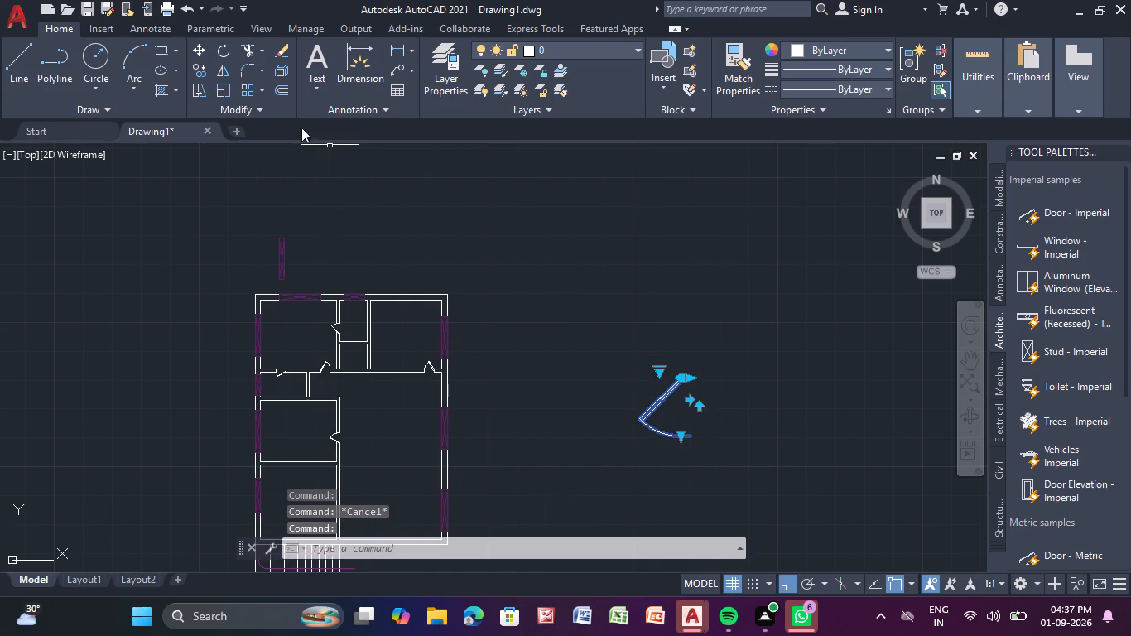
{"action": "left_click", "coordinate": [196, 46]}
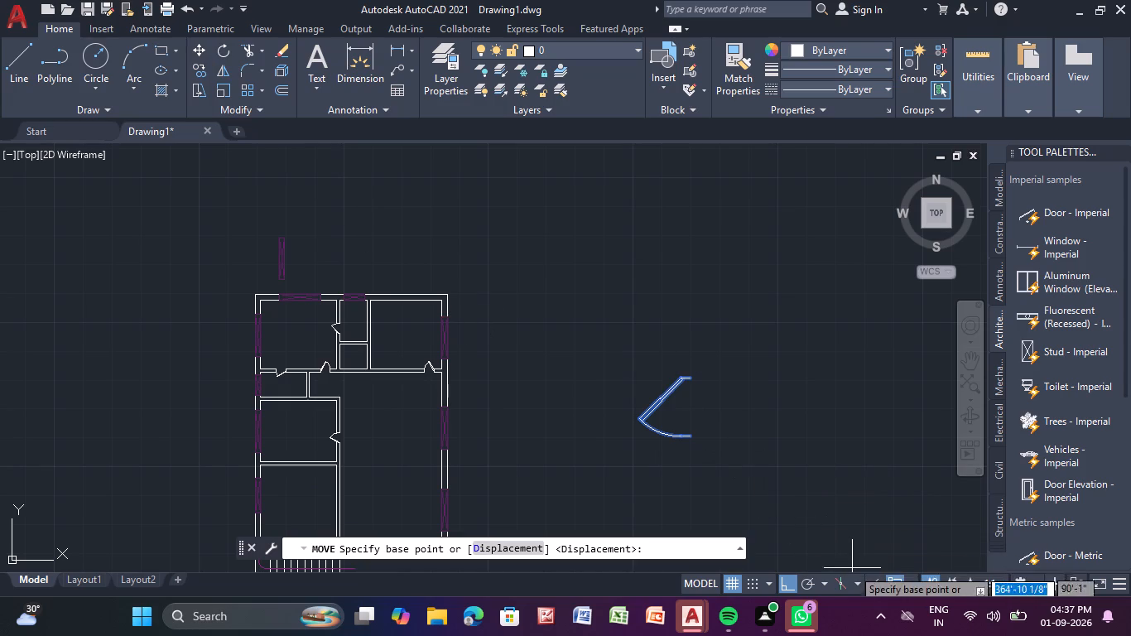
{"action": "left_click", "coordinate": [801, 581]}
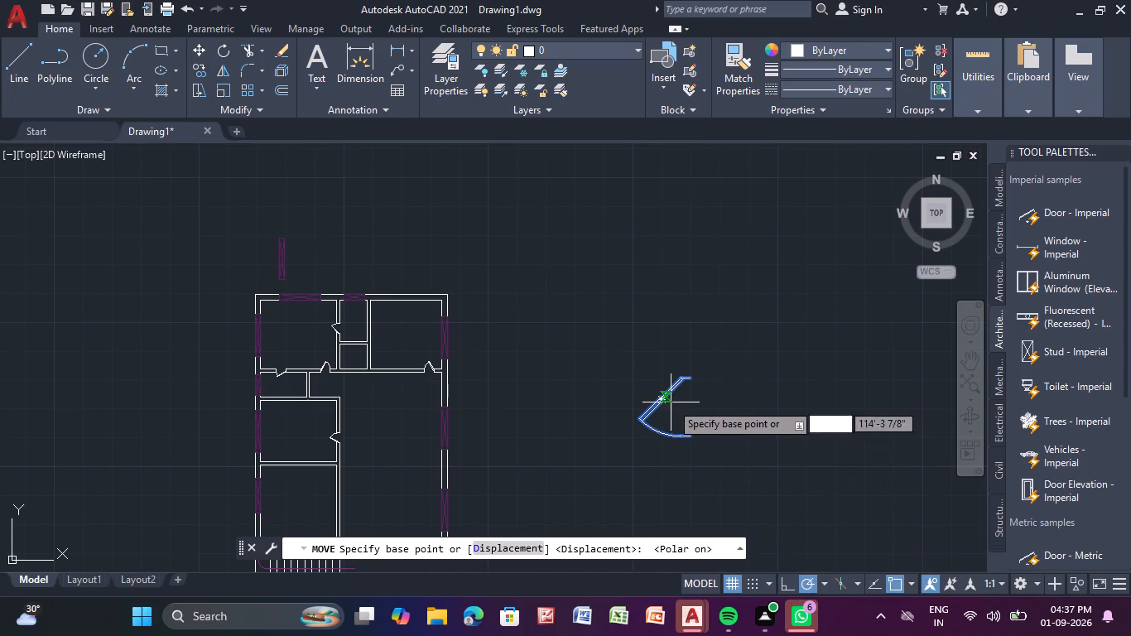
{"action": "left_click", "coordinate": [664, 397]}
{"action": "middle_click_drag", "start_coordinate": [386, 450], "coordinate": [493, 339]}
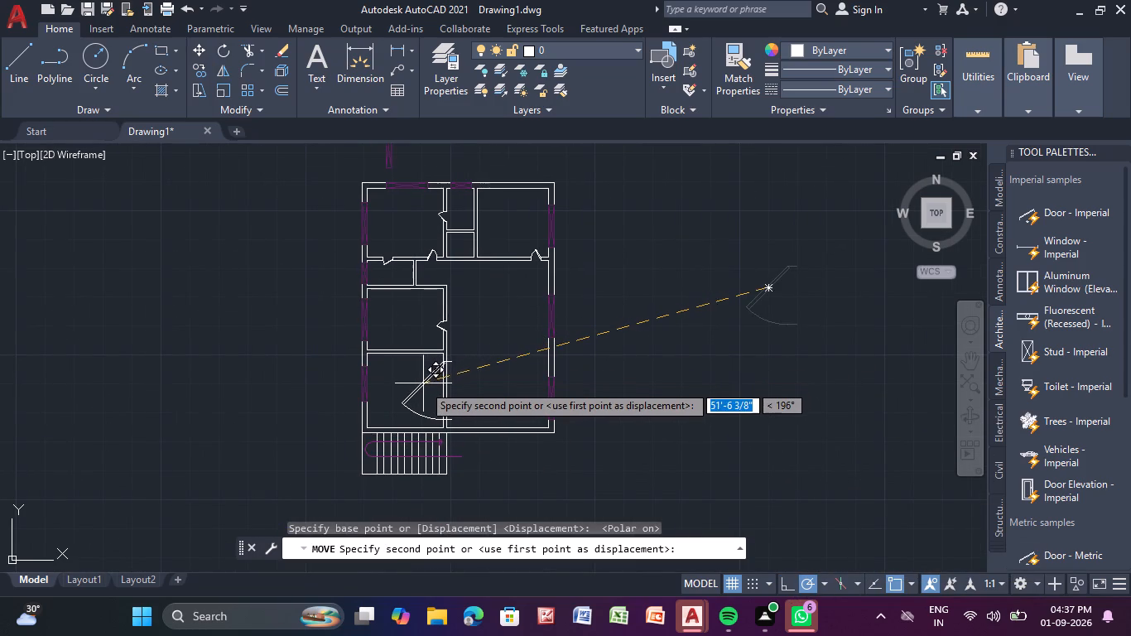
{"action": "middle_click", "coordinate": [422, 383]}
{"action": "scroll", "coordinate": [421, 378], "scroll_direction": "up", "scroll_amount": 2}
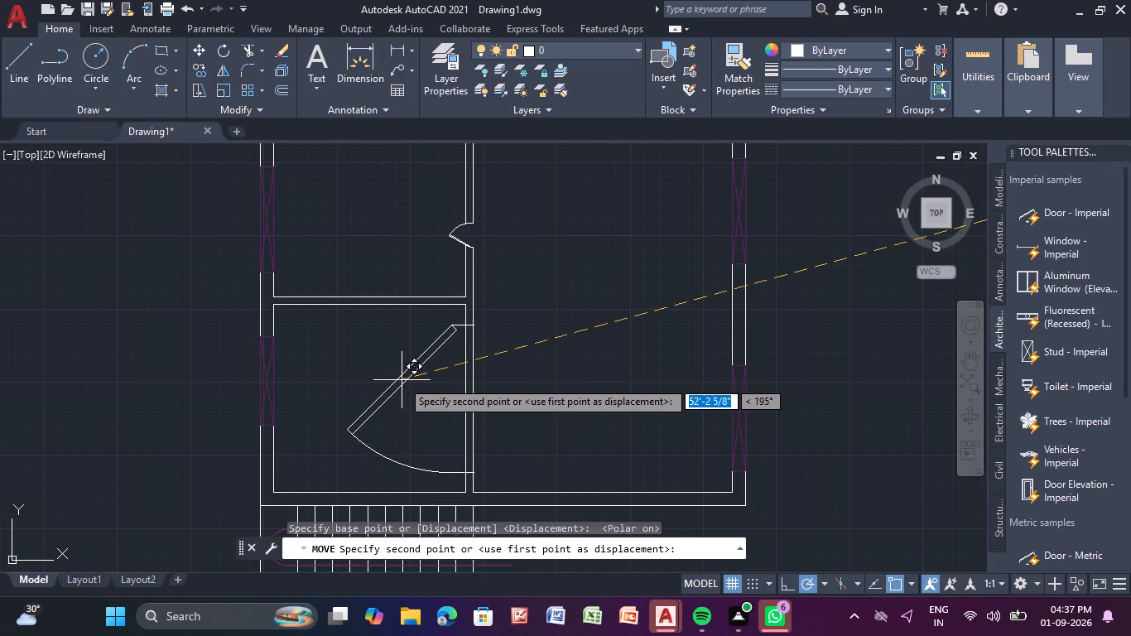
{"action": "scroll", "coordinate": [399, 380], "scroll_direction": "up", "scroll_amount": 1}
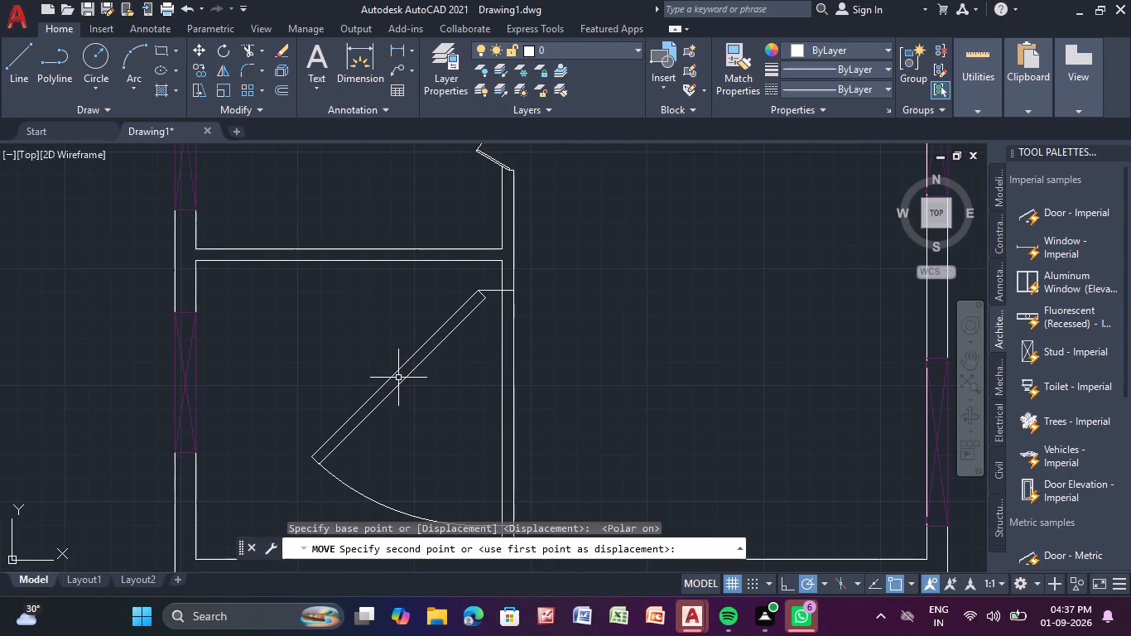
{"action": "left_click", "coordinate": [398, 378]}
Scale the door block down to about one quarter of its size, using the leaf's midpoint as base point.
{"action": "left_click", "coordinate": [404, 365]}
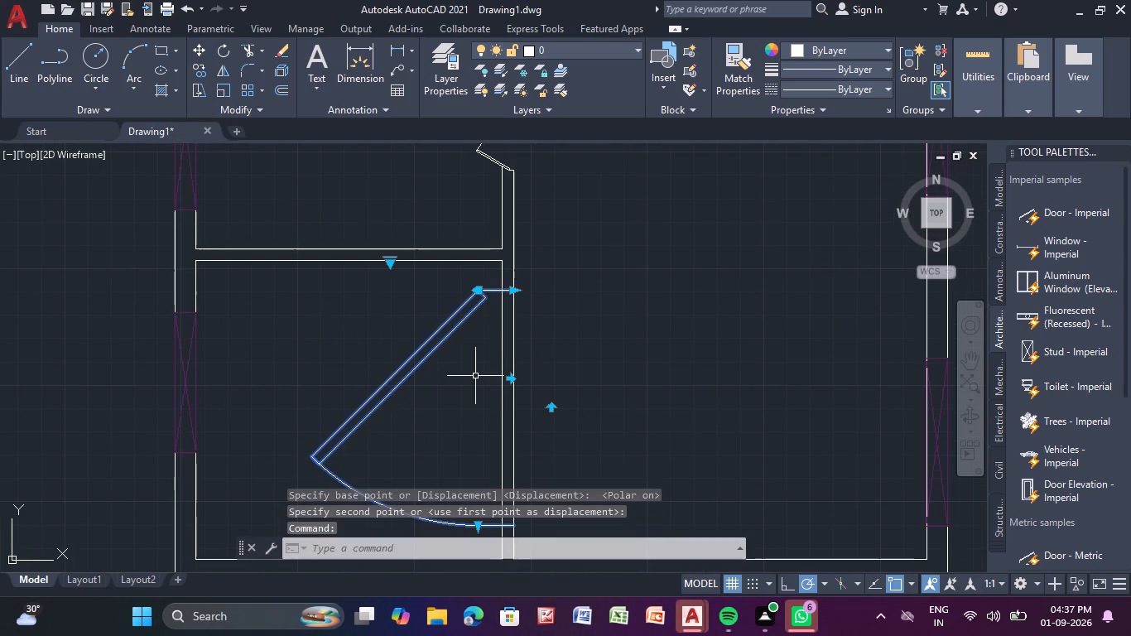
{"action": "type", "text": "sc"}
{"action": "key", "text": "Return"}
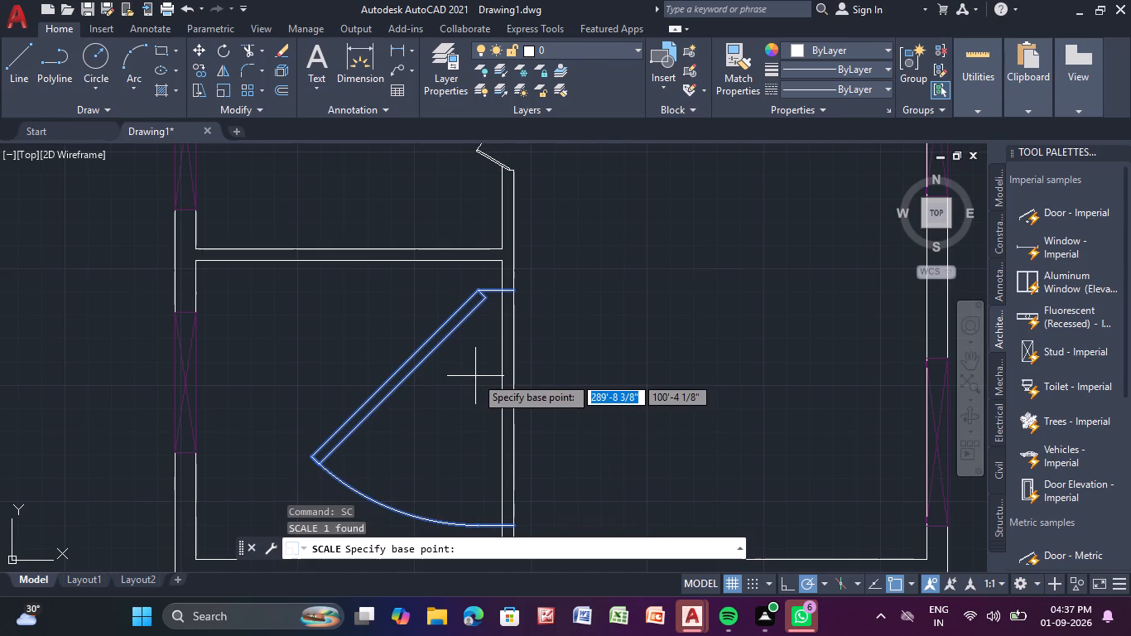
{"action": "left_click", "coordinate": [402, 375]}
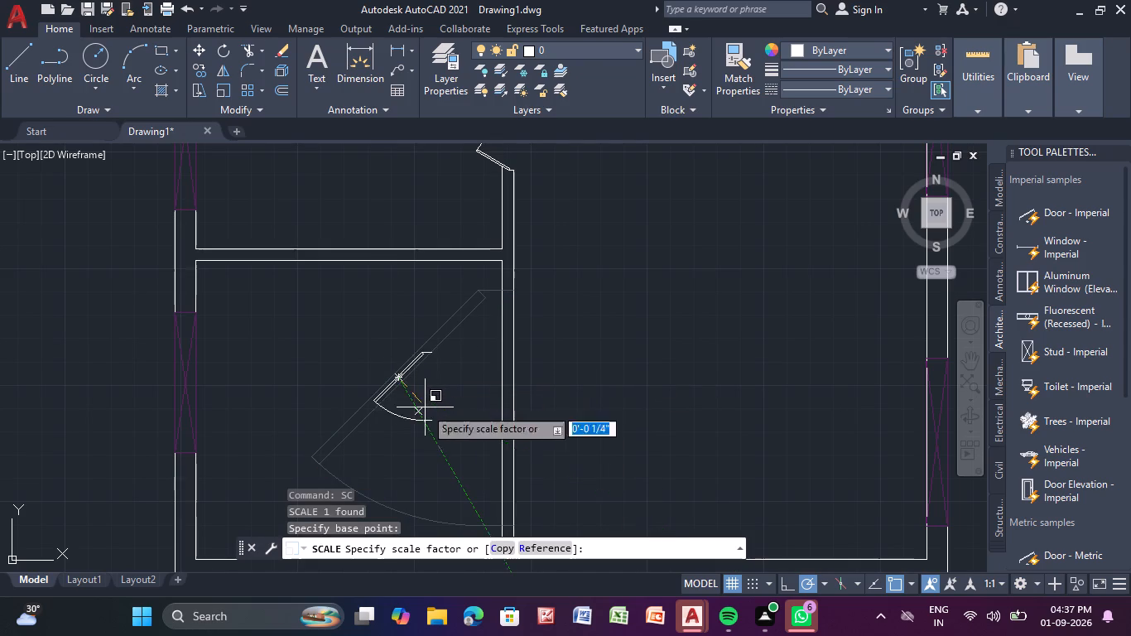
{"action": "left_click", "coordinate": [419, 405]}
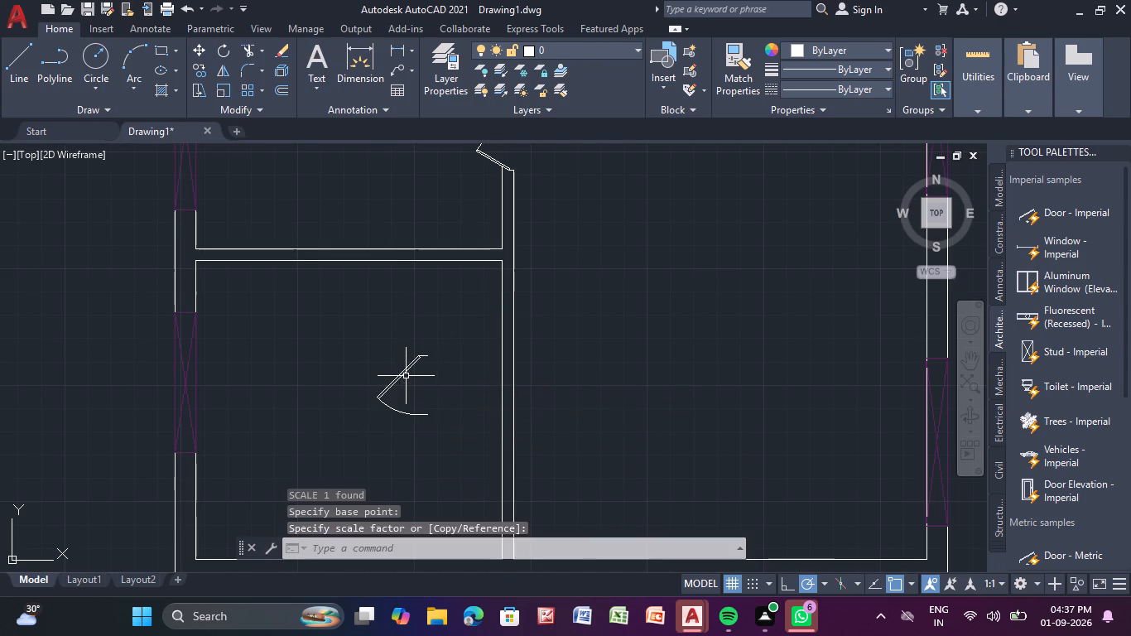
Move the reduced door block about 3'-2" at 11° so its jambs sit across the room's interior partition wall.
{"action": "left_click", "coordinate": [405, 373]}
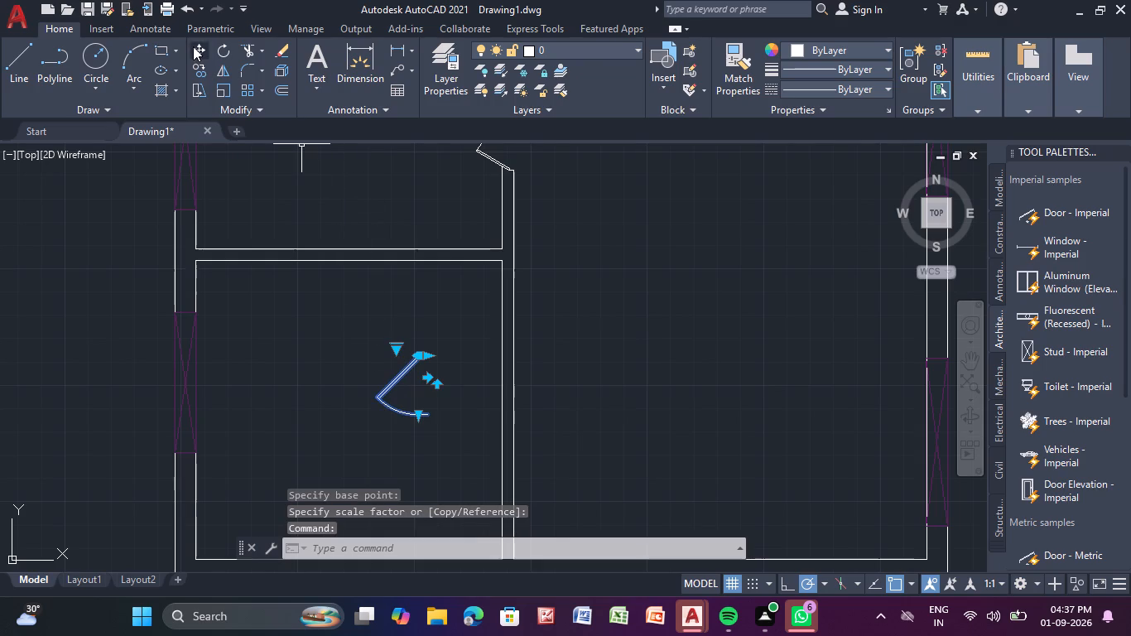
{"action": "double_click", "coordinate": [193, 46]}
{"action": "left_click_drag", "start_coordinate": [395, 381], "coordinate": [403, 380]}
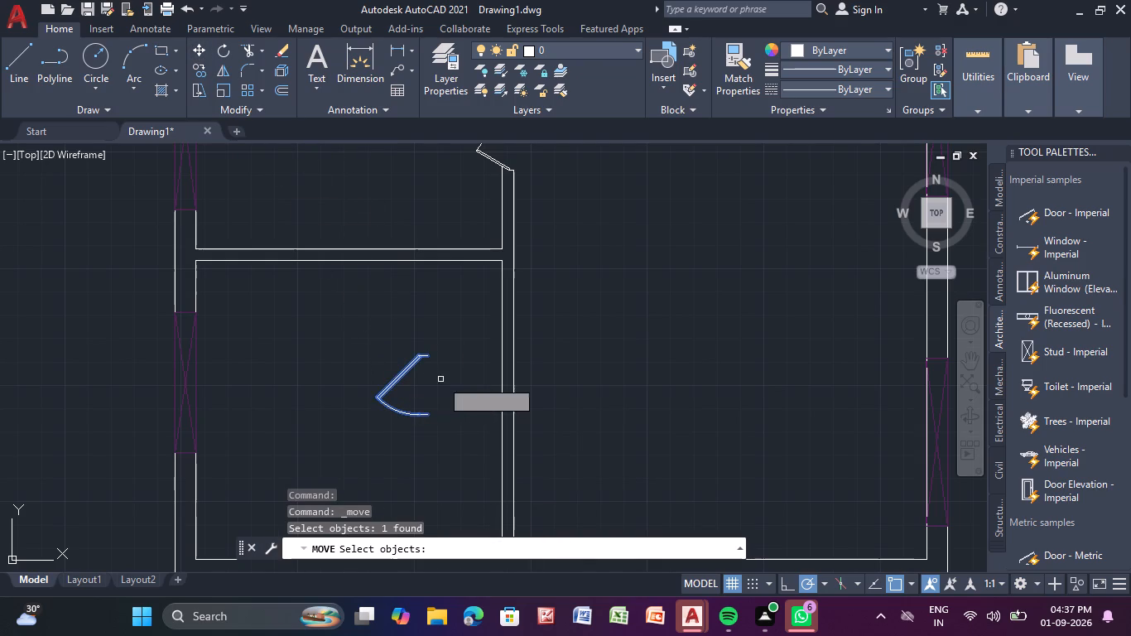
{"action": "key", "text": "Return"}
{"action": "scroll", "coordinate": [416, 383], "scroll_direction": "up", "scroll_amount": 1}
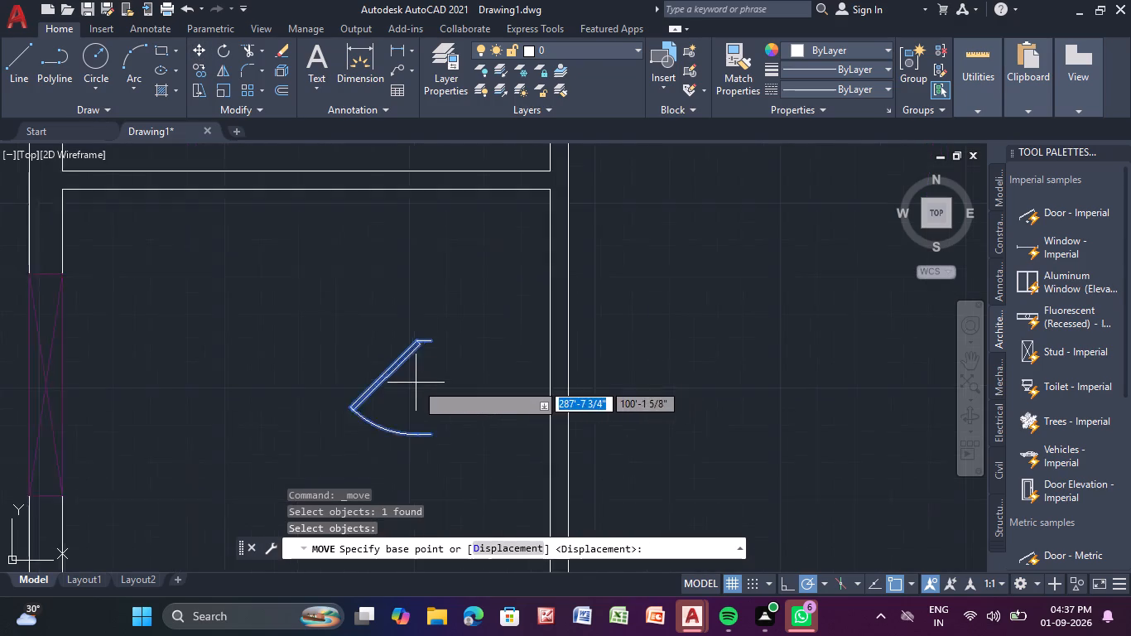
{"action": "scroll", "coordinate": [416, 381], "scroll_direction": "up", "scroll_amount": 2}
{"action": "left_click", "coordinate": [327, 369]}
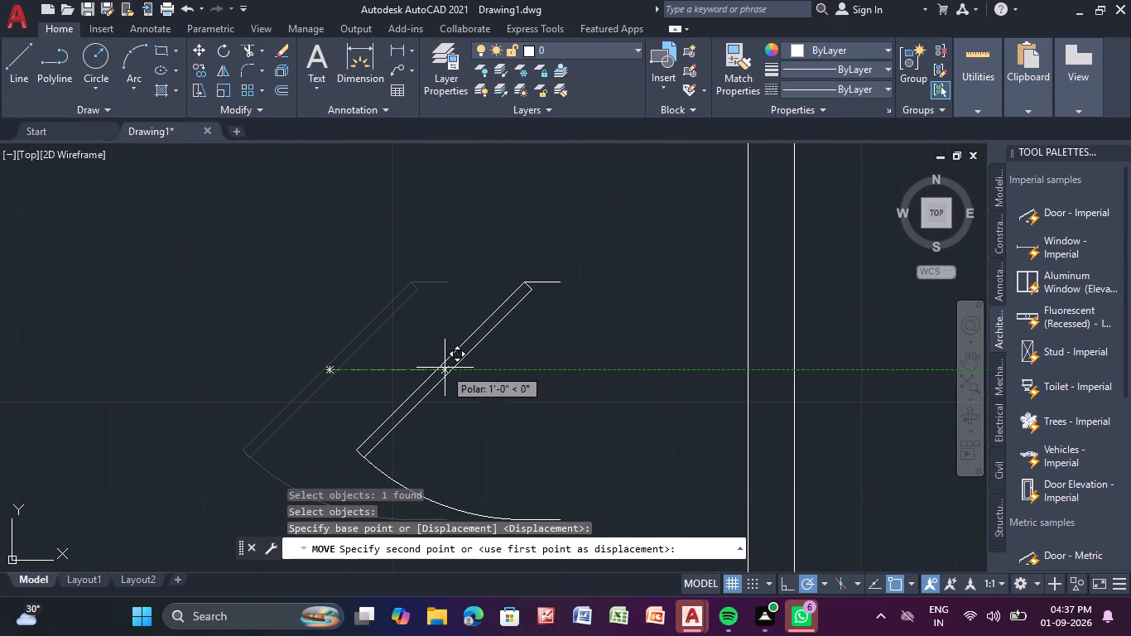
{"action": "scroll", "coordinate": [621, 335], "scroll_direction": "down", "scroll_amount": 1}
{"action": "middle_click_drag", "start_coordinate": [628, 331], "coordinate": [567, 350]}
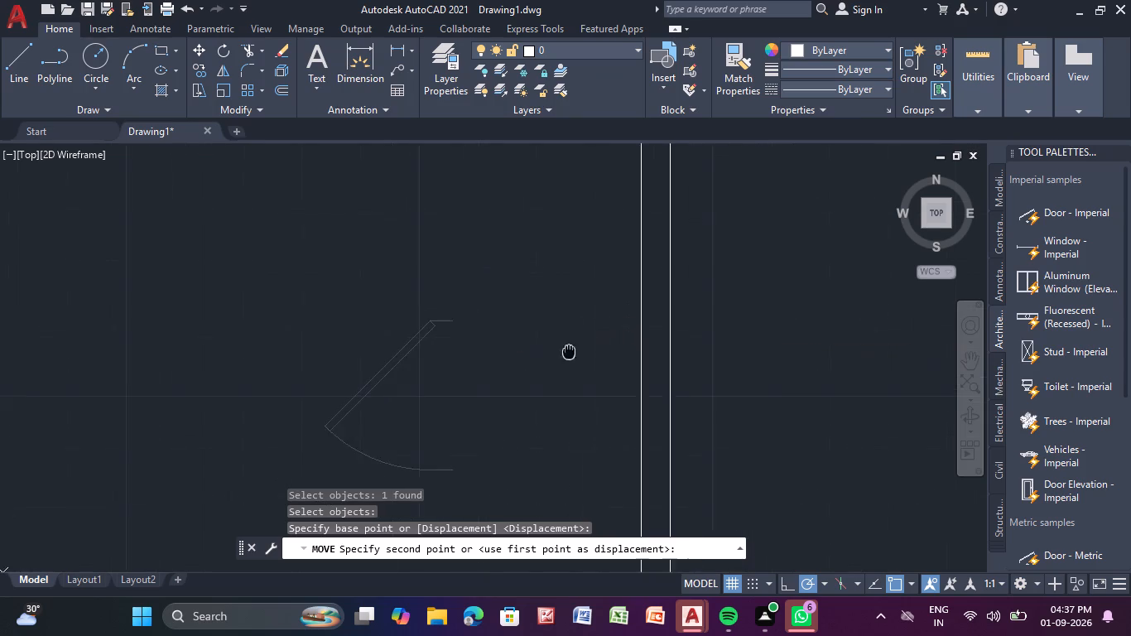
{"action": "middle_click_drag", "start_coordinate": [567, 350], "coordinate": [547, 358]}
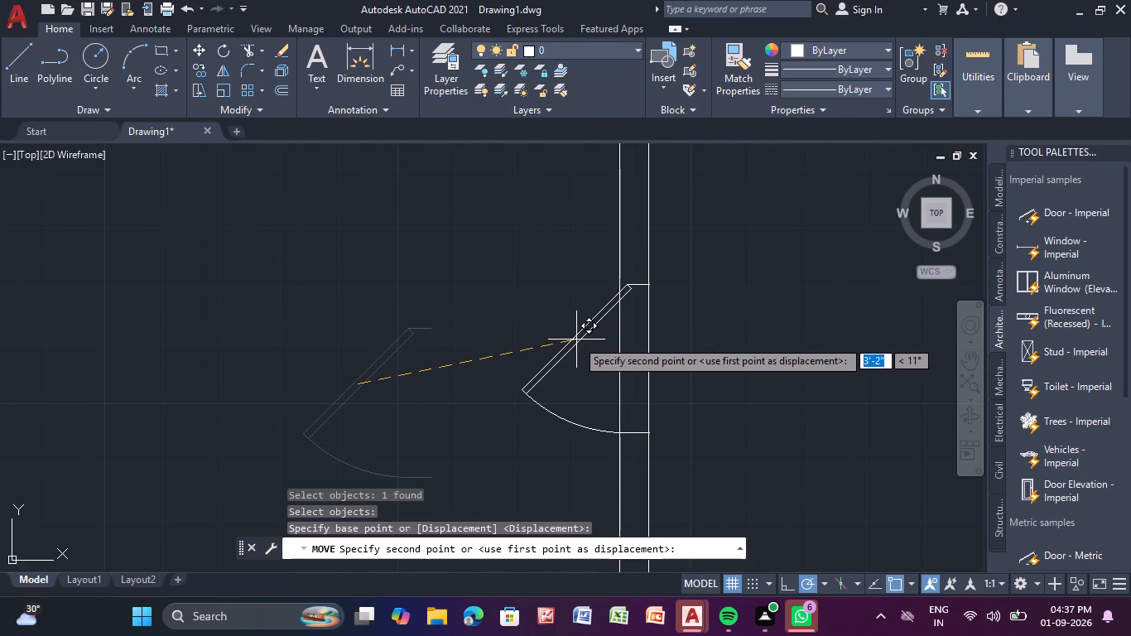
{"action": "scroll", "coordinate": [576, 340], "scroll_direction": "up", "scroll_amount": 2}
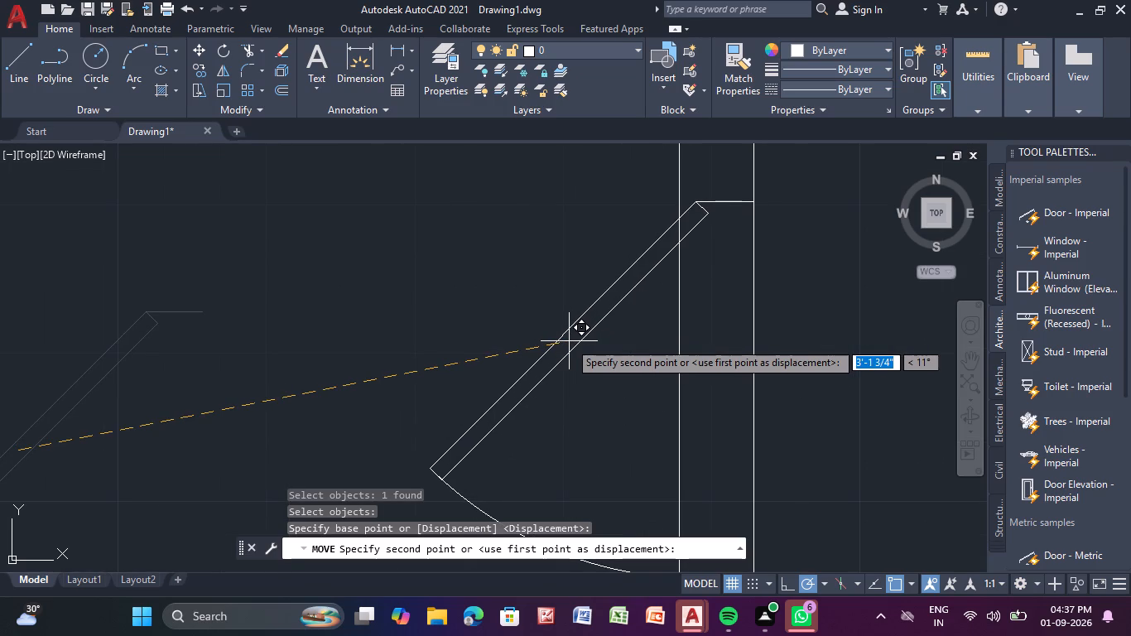
{"action": "left_click", "coordinate": [569, 341]}
Trim the partition wall's room-side line between the two jambs of the new door.
{"action": "scroll", "coordinate": [569, 341], "scroll_direction": "down", "scroll_amount": 3}
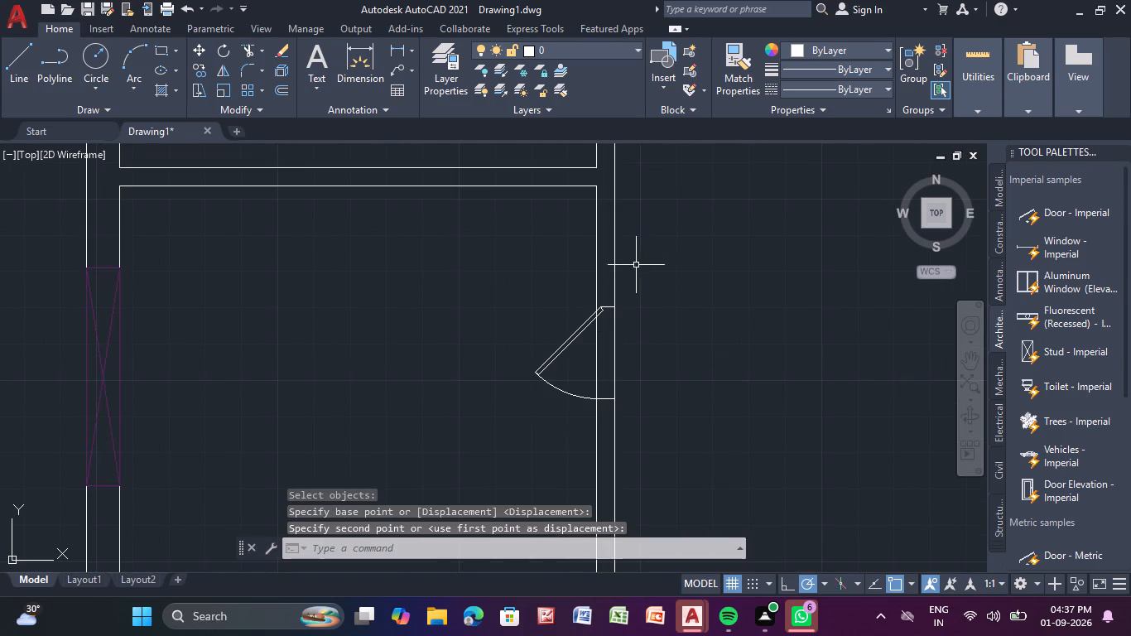
{"action": "middle_click_drag", "start_coordinate": [628, 267], "coordinate": [614, 352]}
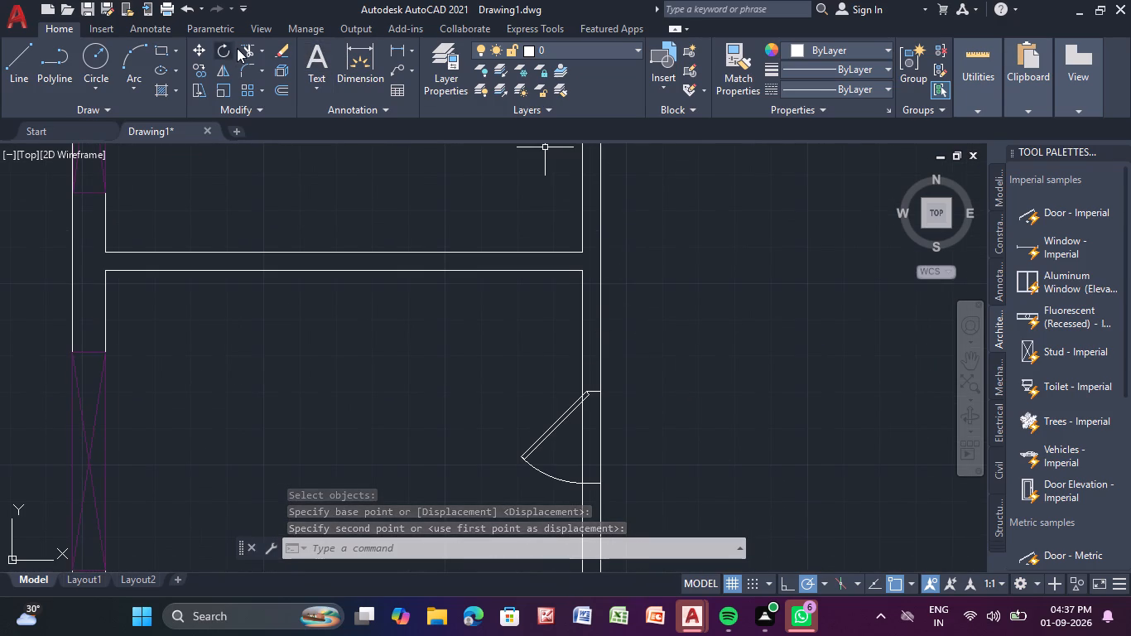
{"action": "left_click", "coordinate": [248, 47]}
{"action": "middle_click_drag", "start_coordinate": [606, 407], "coordinate": [573, 337]}
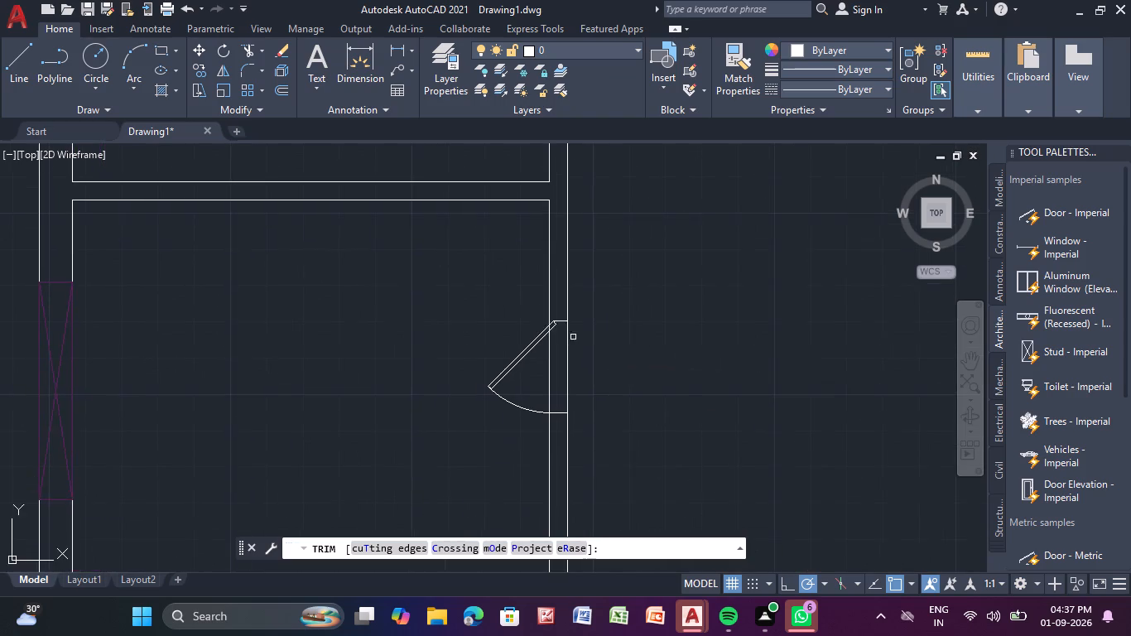
{"action": "scroll", "coordinate": [578, 369], "scroll_direction": "up", "scroll_amount": 2}
{"action": "left_click_drag", "start_coordinate": [475, 379], "coordinate": [500, 373]}
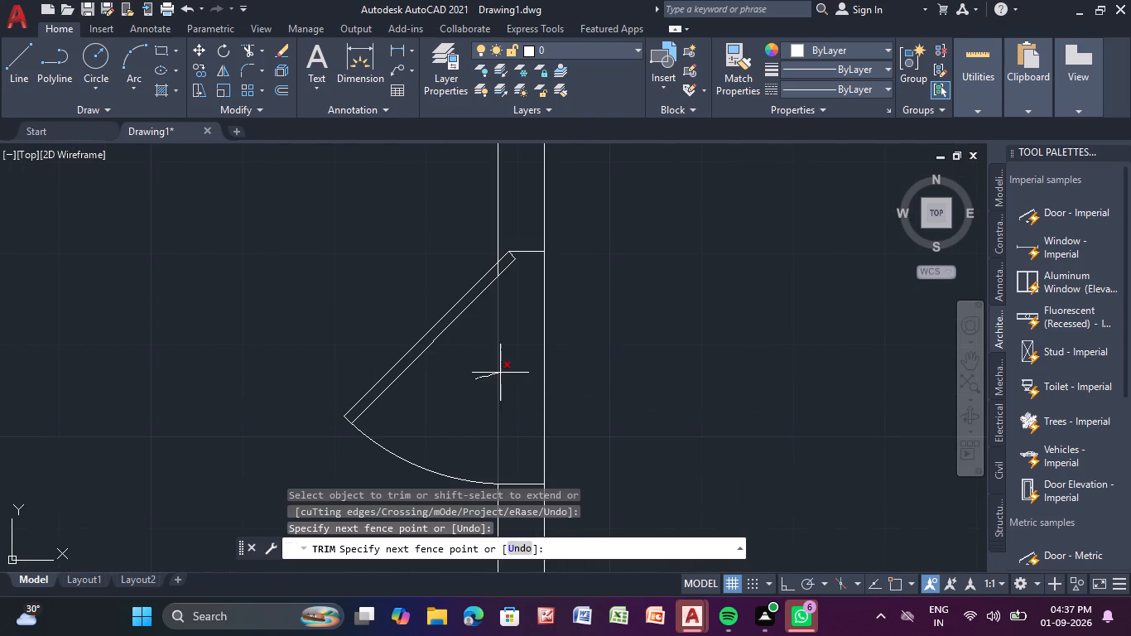
{"action": "left_click_drag", "start_coordinate": [500, 373], "coordinate": [499, 373]}
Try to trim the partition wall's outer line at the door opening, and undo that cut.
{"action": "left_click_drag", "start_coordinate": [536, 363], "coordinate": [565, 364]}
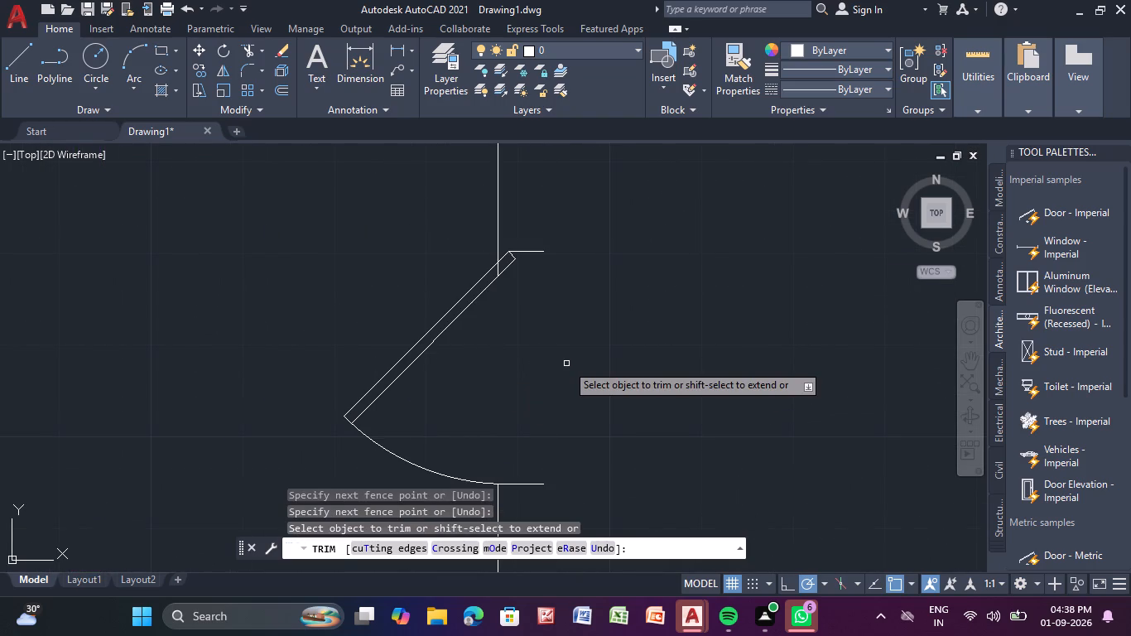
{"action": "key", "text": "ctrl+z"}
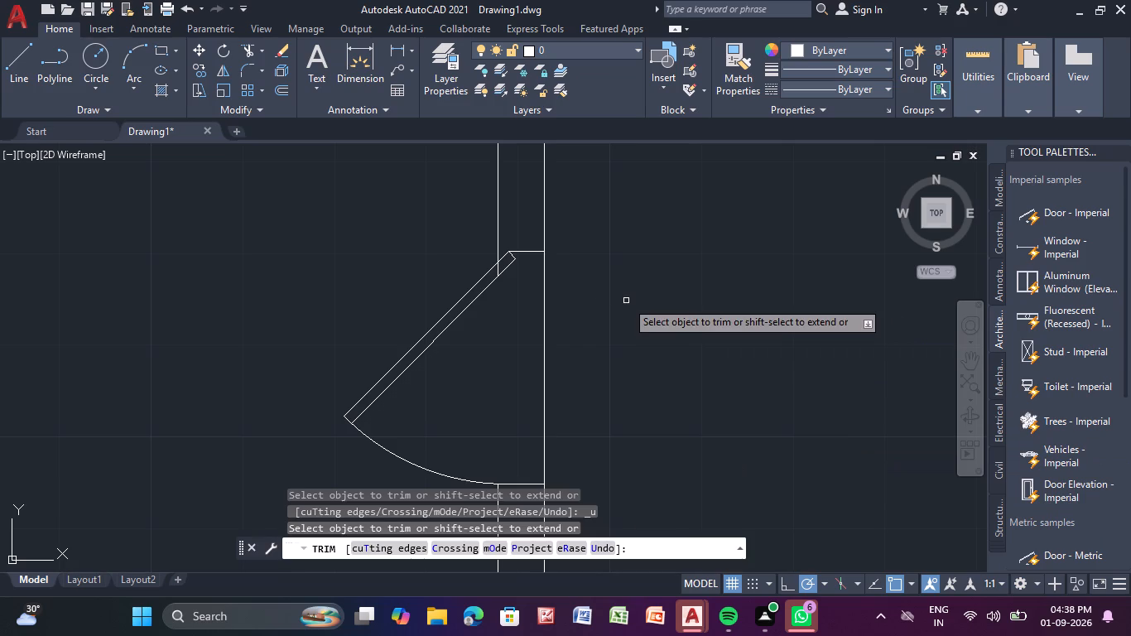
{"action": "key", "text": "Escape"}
Draw a three-segment helper line outside the partition wall linking the outer ends of the door's jambs, its long side about 2'-2".
{"action": "scroll", "coordinate": [626, 301], "scroll_direction": "down", "scroll_amount": 2}
{"action": "middle_click_drag", "start_coordinate": [626, 301], "coordinate": [614, 341]}
{"action": "middle_click_drag", "start_coordinate": [612, 333], "coordinate": [609, 311]}
{"action": "key", "text": "l"}
{"action": "key", "text": "Return"}
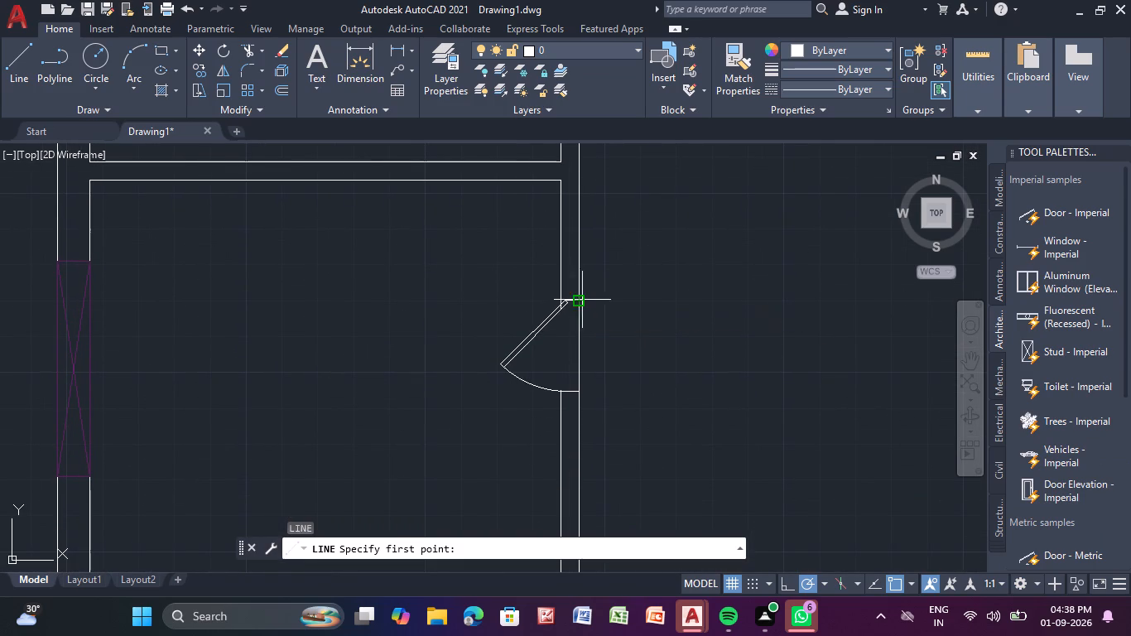
{"action": "left_click", "coordinate": [580, 301]}
{"action": "left_click", "coordinate": [602, 301]}
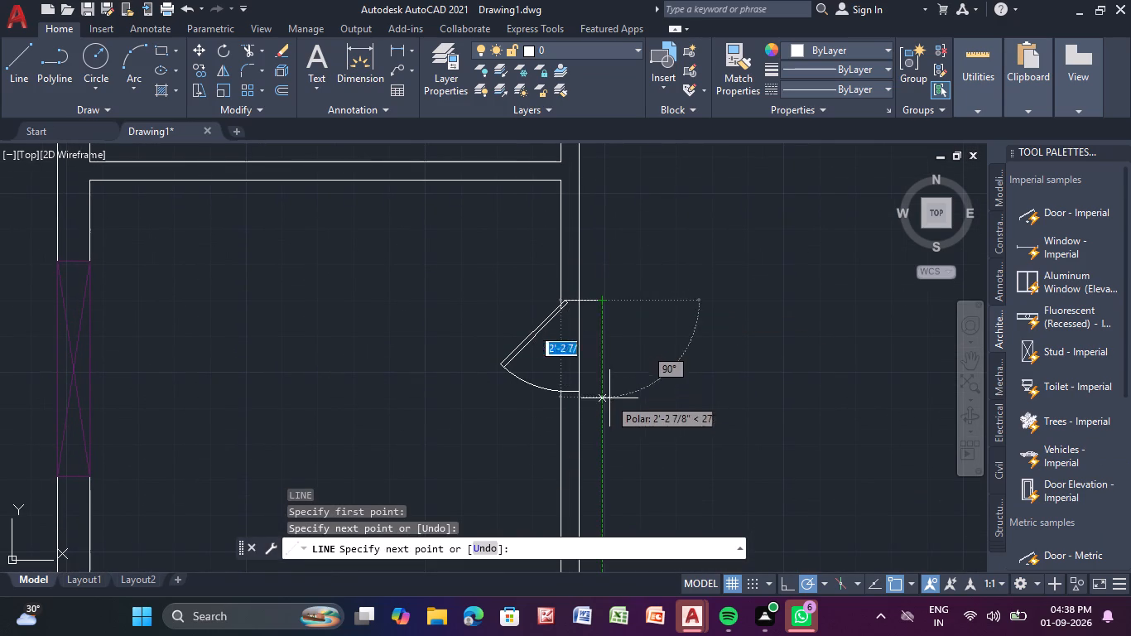
{"action": "left_click", "coordinate": [609, 395]}
{"action": "left_click", "coordinate": [585, 389]}
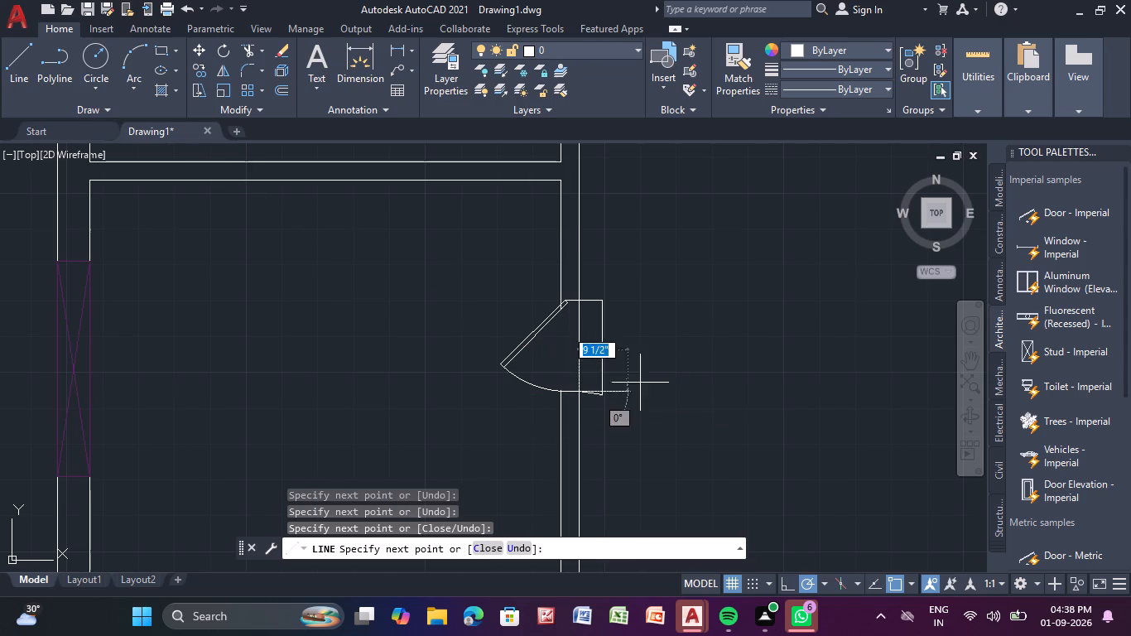
{"action": "key", "text": "Escape"}
{"action": "key", "text": "Escape"}
Trim the outer wall line between the door's jambs and the inner wall line's stub crossing the door leaf.
{"action": "type", "text": "tr"}
{"action": "key", "text": "Return"}
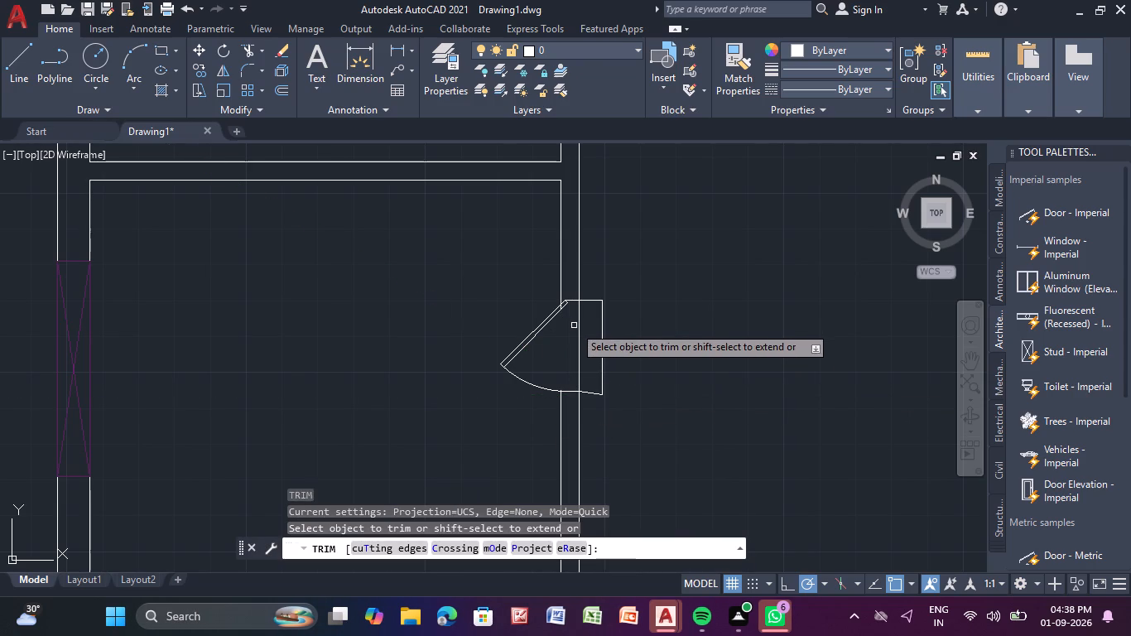
{"action": "left_click", "coordinate": [578, 330]}
{"action": "scroll", "coordinate": [564, 313], "scroll_direction": "up", "scroll_amount": 4}
{"action": "middle_click_drag", "start_coordinate": [559, 310], "coordinate": [572, 332]}
{"action": "left_click", "coordinate": [534, 292]}
{"action": "scroll", "coordinate": [580, 324], "scroll_direction": "down", "scroll_amount": 1}
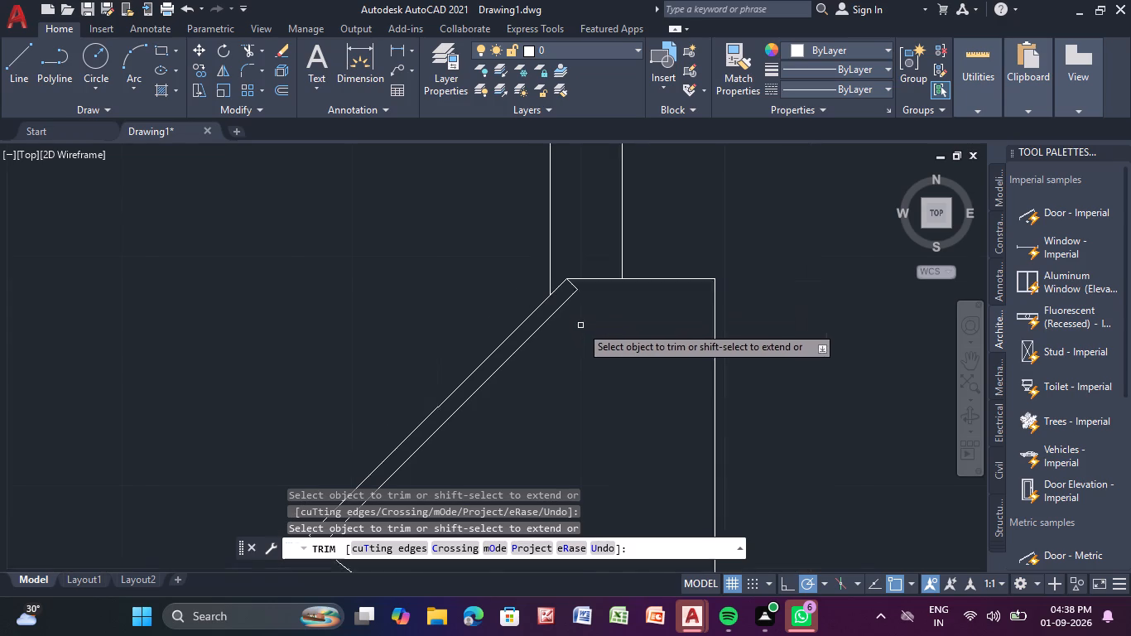
Remove the three helper line segments outside the door opening with Trim.
{"action": "scroll", "coordinate": [580, 325], "scroll_direction": "down", "scroll_amount": 2}
{"action": "middle_click_drag", "start_coordinate": [609, 347], "coordinate": [622, 262]}
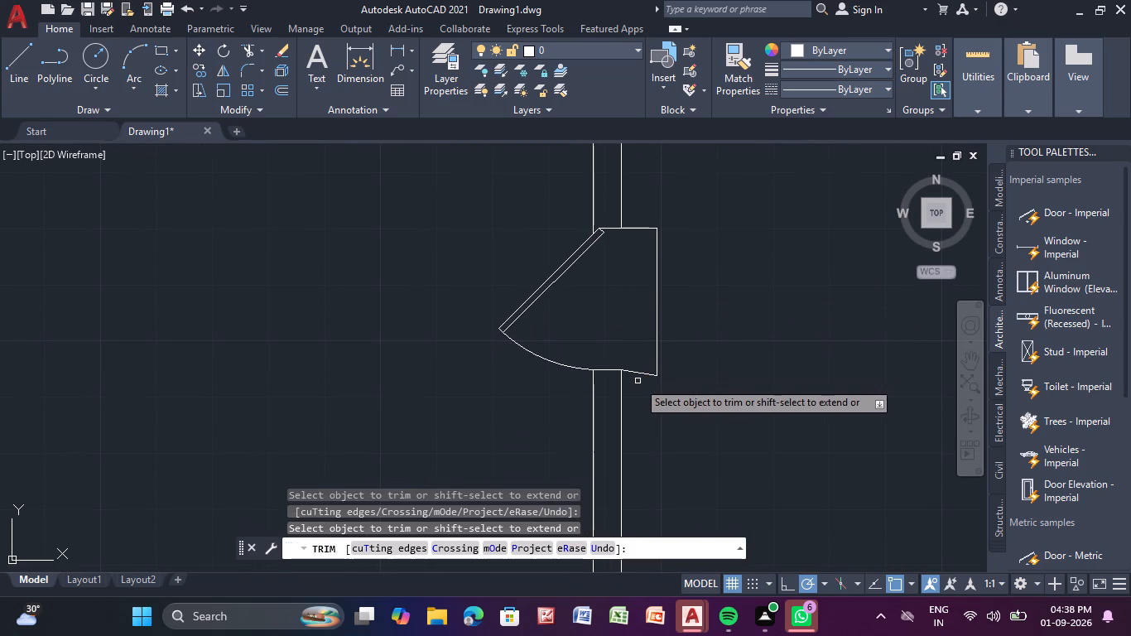
{"action": "left_click", "coordinate": [641, 374]}
{"action": "left_click", "coordinate": [661, 356]}
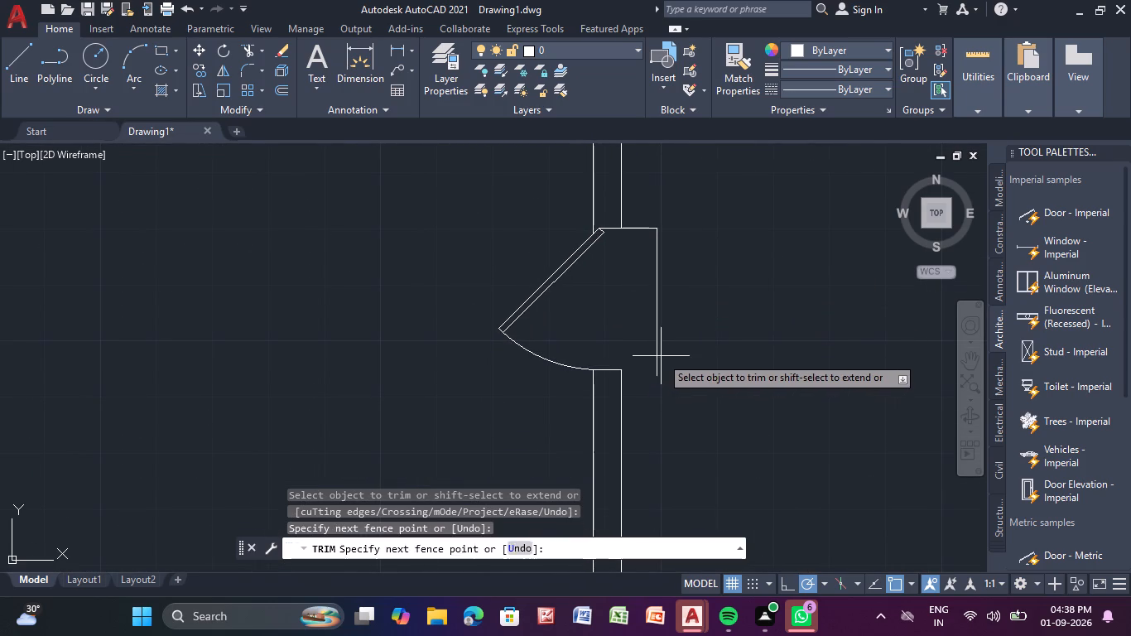
{"action": "left_click", "coordinate": [647, 272]}
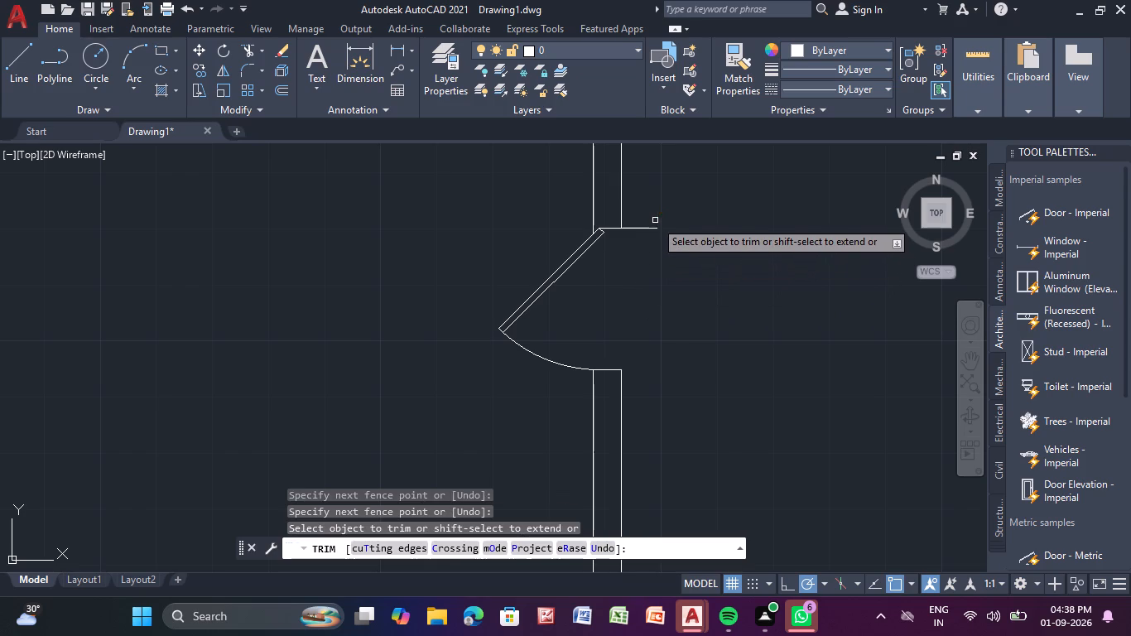
{"action": "left_click", "coordinate": [640, 229]}
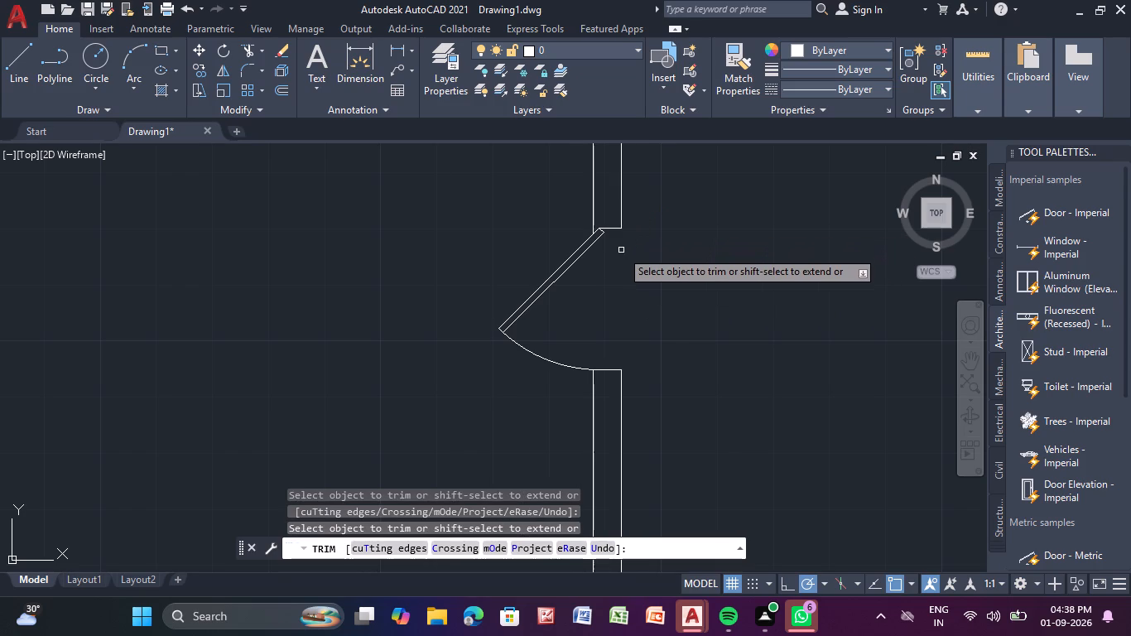
{"action": "key", "text": "Escape"}
{"action": "scroll", "coordinate": [621, 250], "scroll_direction": "down", "scroll_amount": 1}
{"action": "key", "text": "Escape"}
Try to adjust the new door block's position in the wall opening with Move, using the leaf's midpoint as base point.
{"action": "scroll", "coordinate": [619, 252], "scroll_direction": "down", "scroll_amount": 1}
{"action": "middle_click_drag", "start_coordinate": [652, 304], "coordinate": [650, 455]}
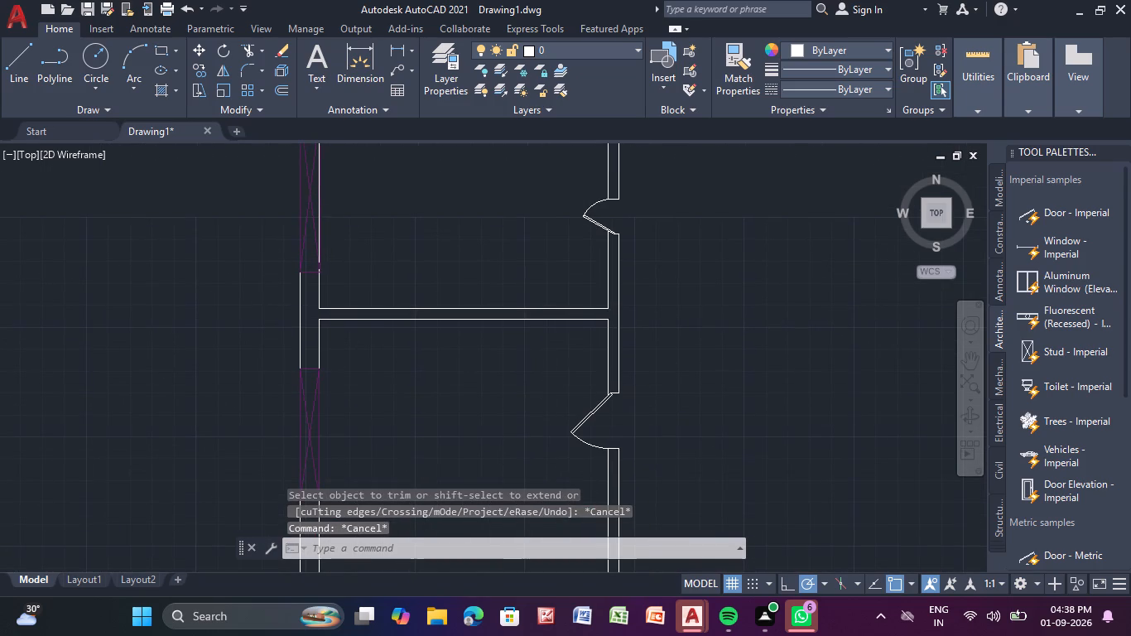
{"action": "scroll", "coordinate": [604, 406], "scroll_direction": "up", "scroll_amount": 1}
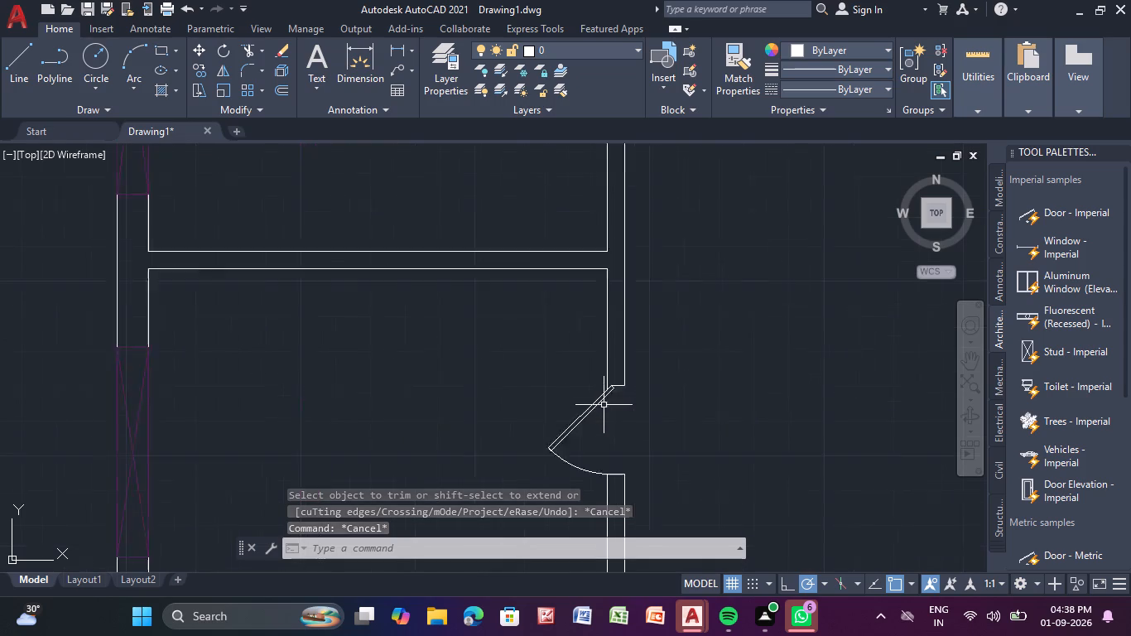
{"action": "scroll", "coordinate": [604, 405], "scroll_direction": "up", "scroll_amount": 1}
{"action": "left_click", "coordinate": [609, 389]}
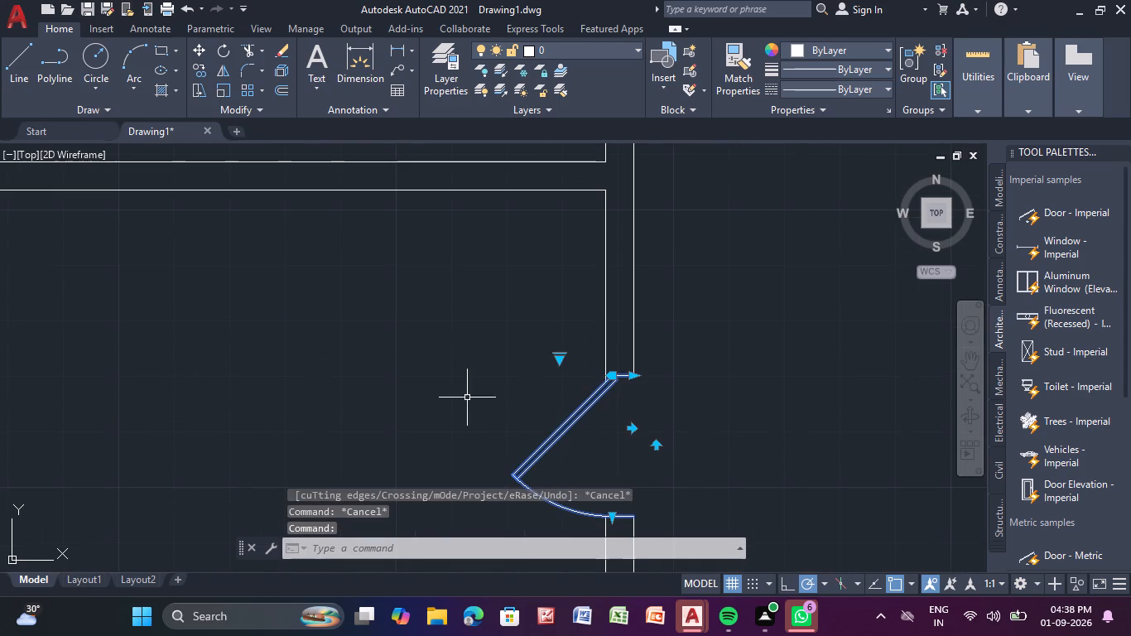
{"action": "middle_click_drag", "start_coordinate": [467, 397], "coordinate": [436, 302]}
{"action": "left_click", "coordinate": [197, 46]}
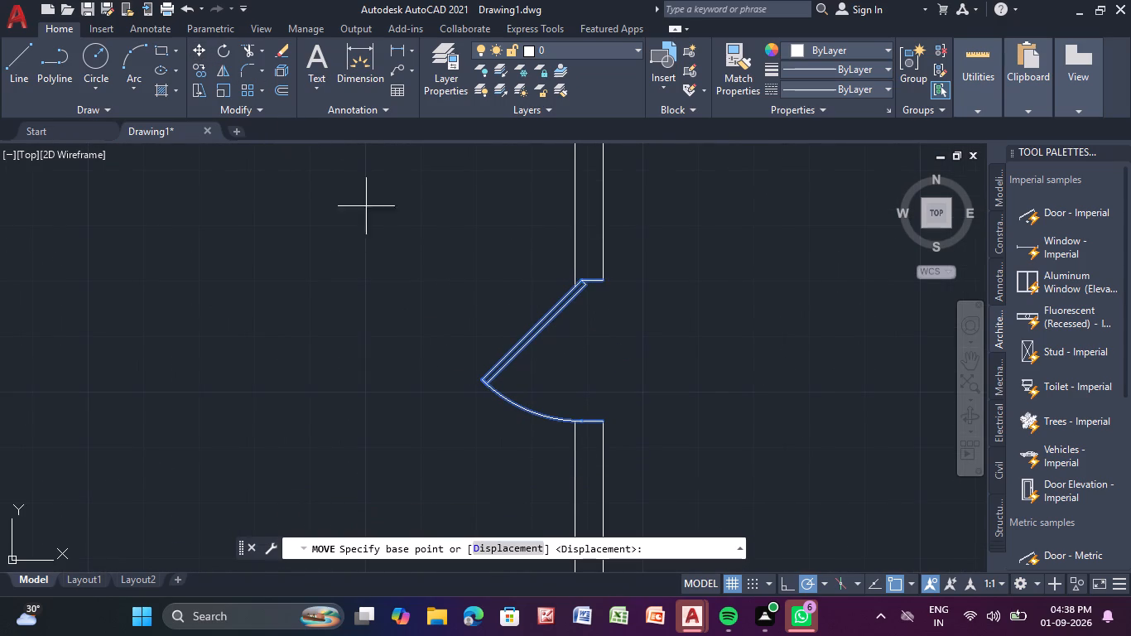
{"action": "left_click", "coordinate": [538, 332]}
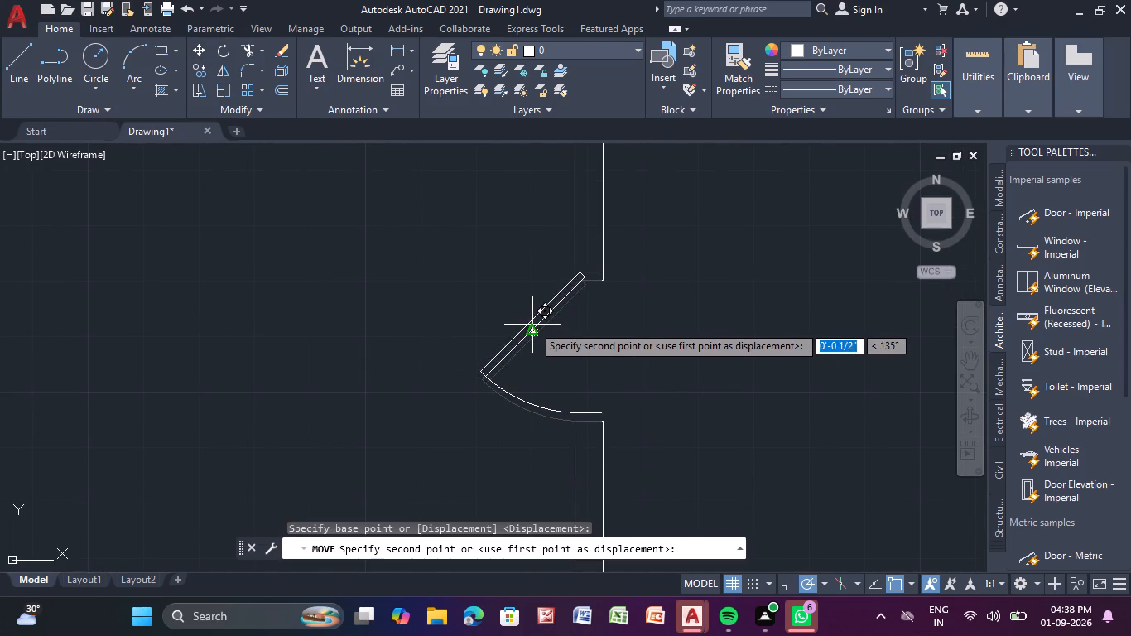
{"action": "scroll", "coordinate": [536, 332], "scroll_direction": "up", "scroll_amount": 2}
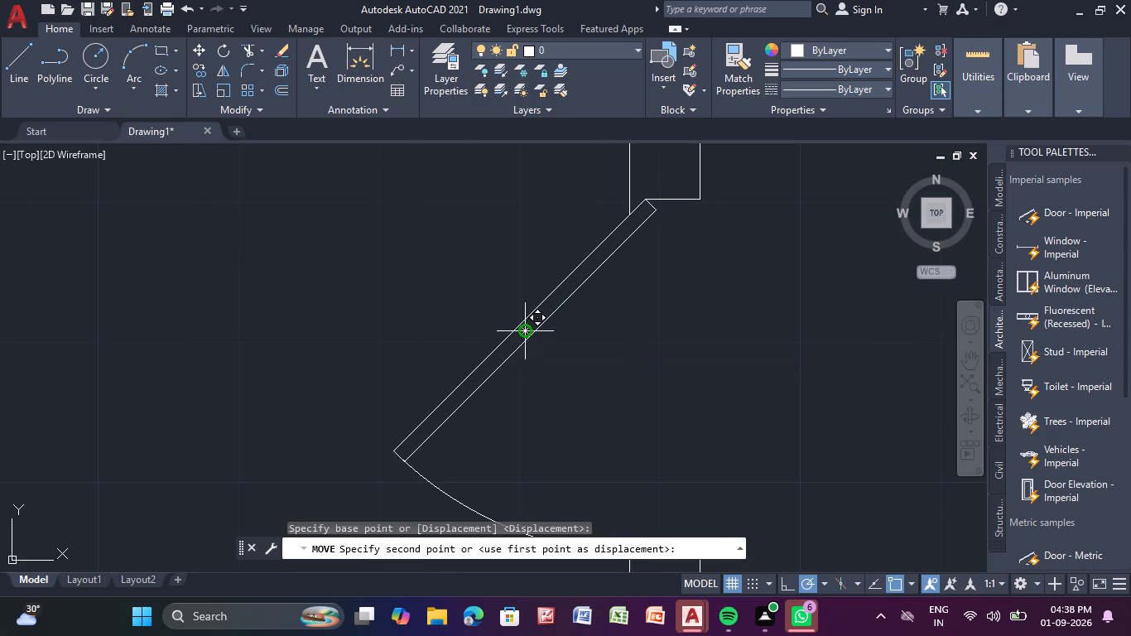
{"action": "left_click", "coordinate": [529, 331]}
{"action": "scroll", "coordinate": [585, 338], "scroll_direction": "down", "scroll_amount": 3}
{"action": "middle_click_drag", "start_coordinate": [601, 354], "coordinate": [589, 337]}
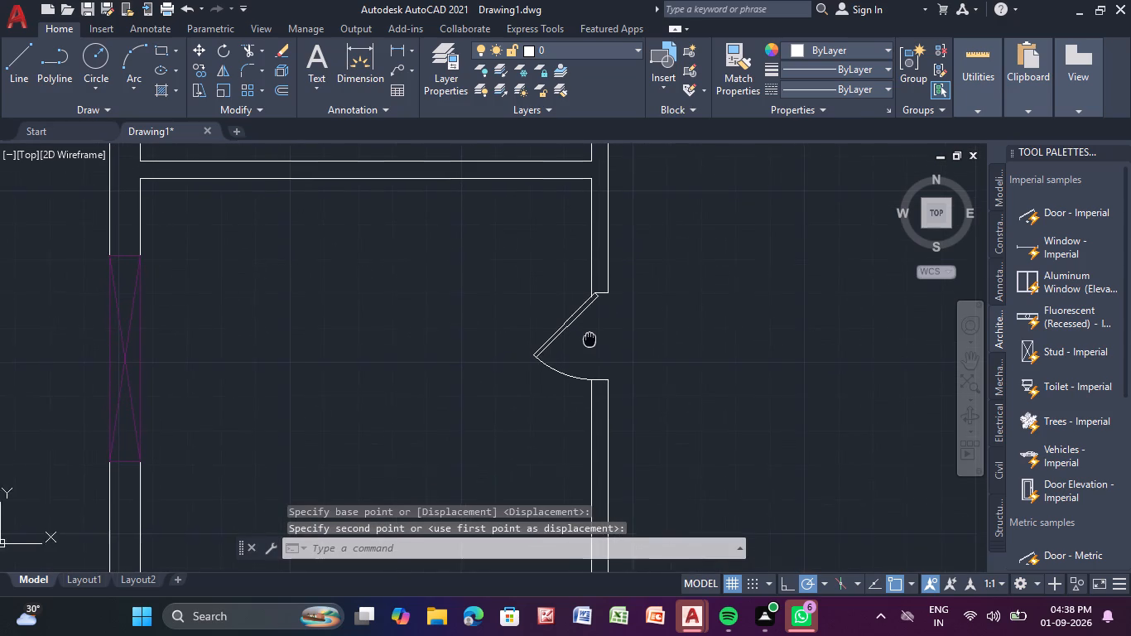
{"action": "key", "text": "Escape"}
Examine the new door's hinge corner against the wall end and its fit within the whole floor plan.
{"action": "scroll", "coordinate": [591, 304], "scroll_direction": "up", "scroll_amount": 4}
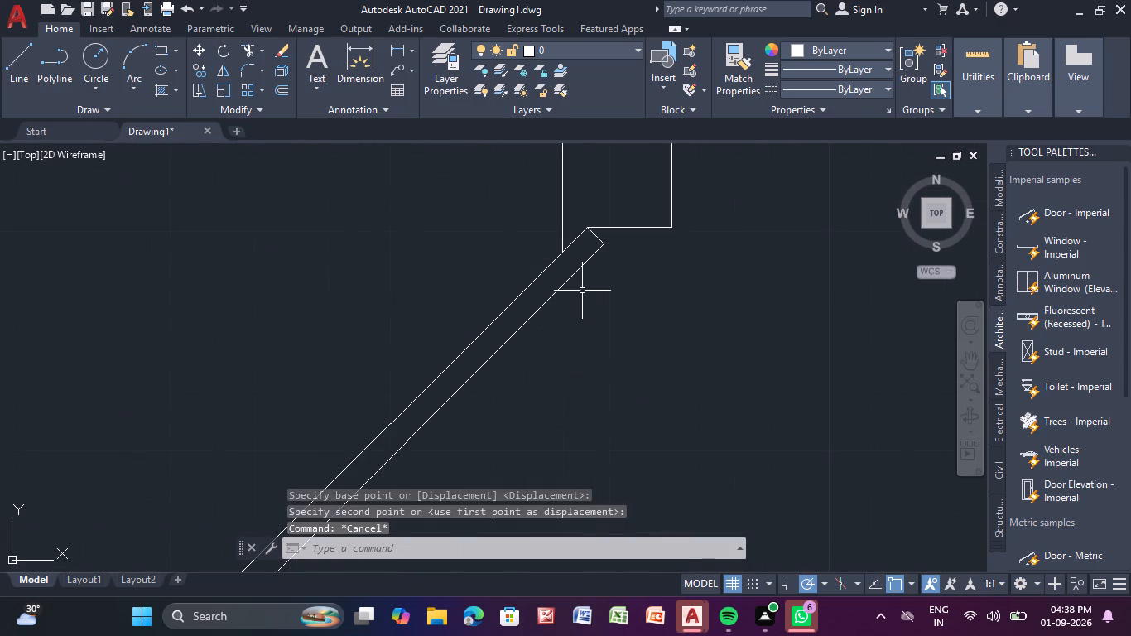
{"action": "middle_click_drag", "start_coordinate": [584, 290], "coordinate": [587, 347]}
{"action": "scroll", "coordinate": [575, 324], "scroll_direction": "up", "scroll_amount": 5}
{"action": "key", "text": "Escape"}
{"action": "scroll", "coordinate": [575, 324], "scroll_direction": "down", "scroll_amount": 1}
{"action": "key", "text": "Escape"}
{"action": "scroll", "coordinate": [575, 324], "scroll_direction": "down", "scroll_amount": 4}
{"action": "scroll", "coordinate": [629, 365], "scroll_direction": "down", "scroll_amount": 7}
{"action": "middle_click_drag", "start_coordinate": [652, 383], "coordinate": [625, 435]}
{"action": "scroll", "coordinate": [643, 418], "scroll_direction": "down", "scroll_amount": 1}
{"action": "middle_click", "coordinate": [662, 408]}
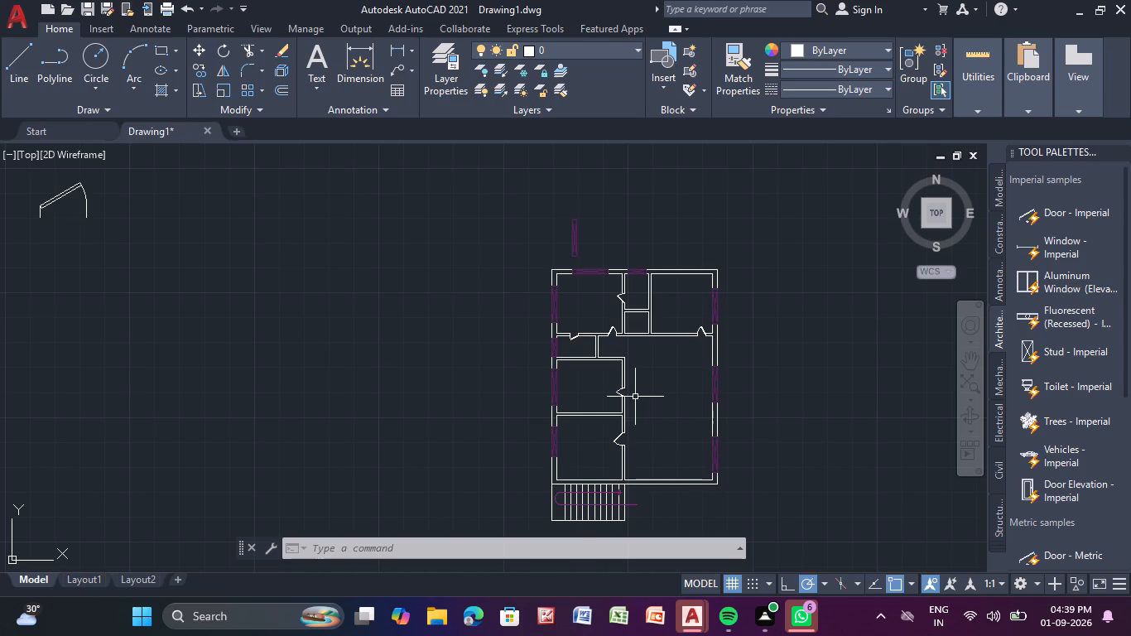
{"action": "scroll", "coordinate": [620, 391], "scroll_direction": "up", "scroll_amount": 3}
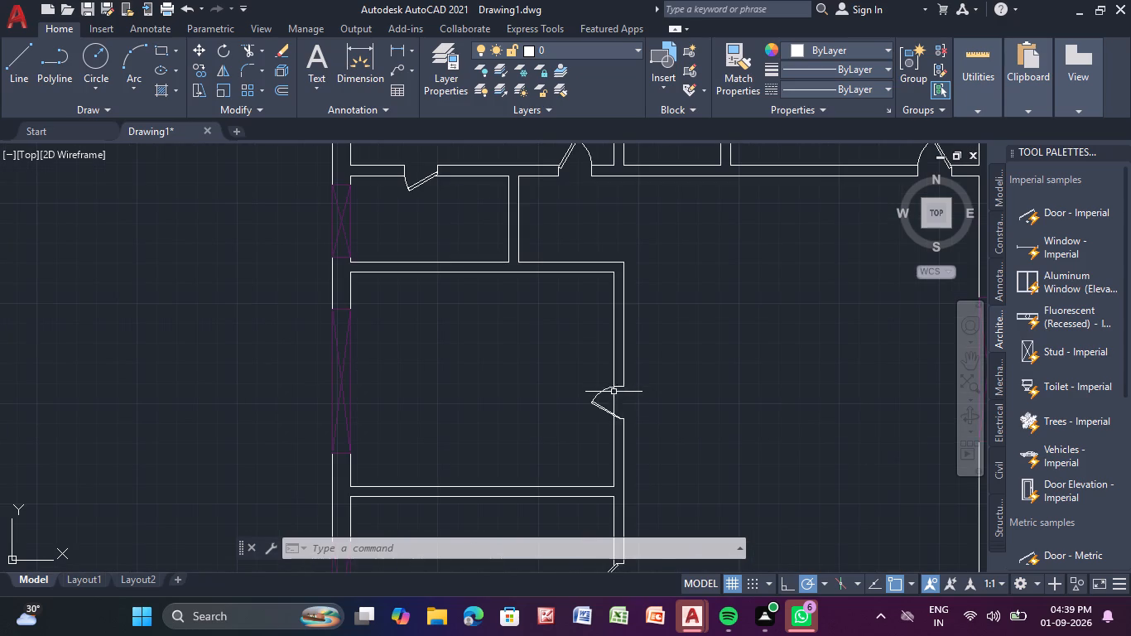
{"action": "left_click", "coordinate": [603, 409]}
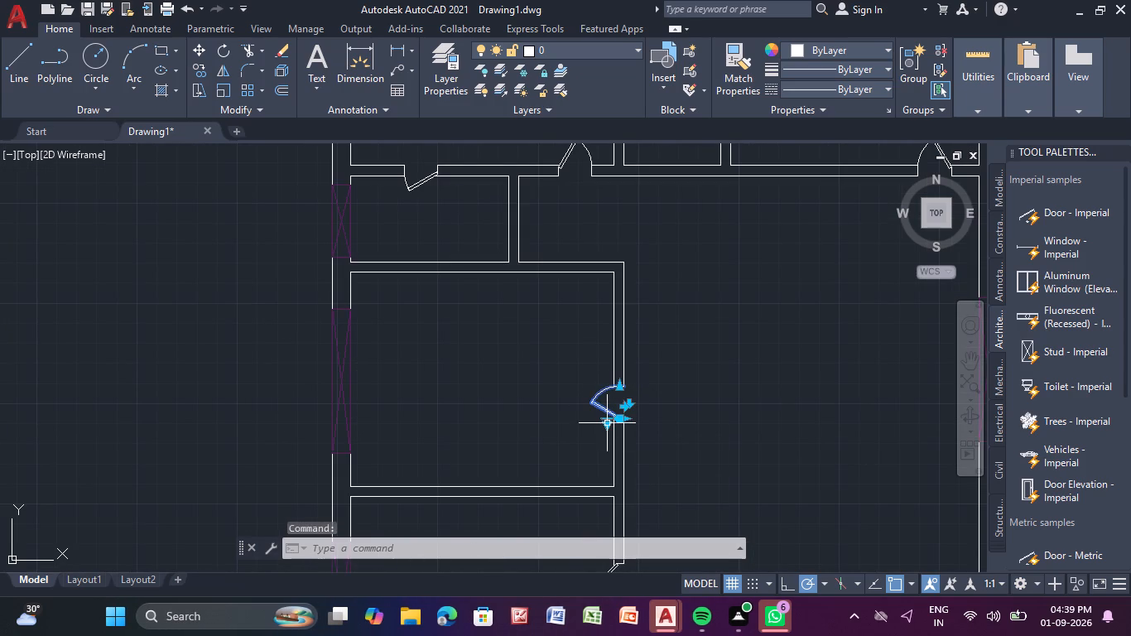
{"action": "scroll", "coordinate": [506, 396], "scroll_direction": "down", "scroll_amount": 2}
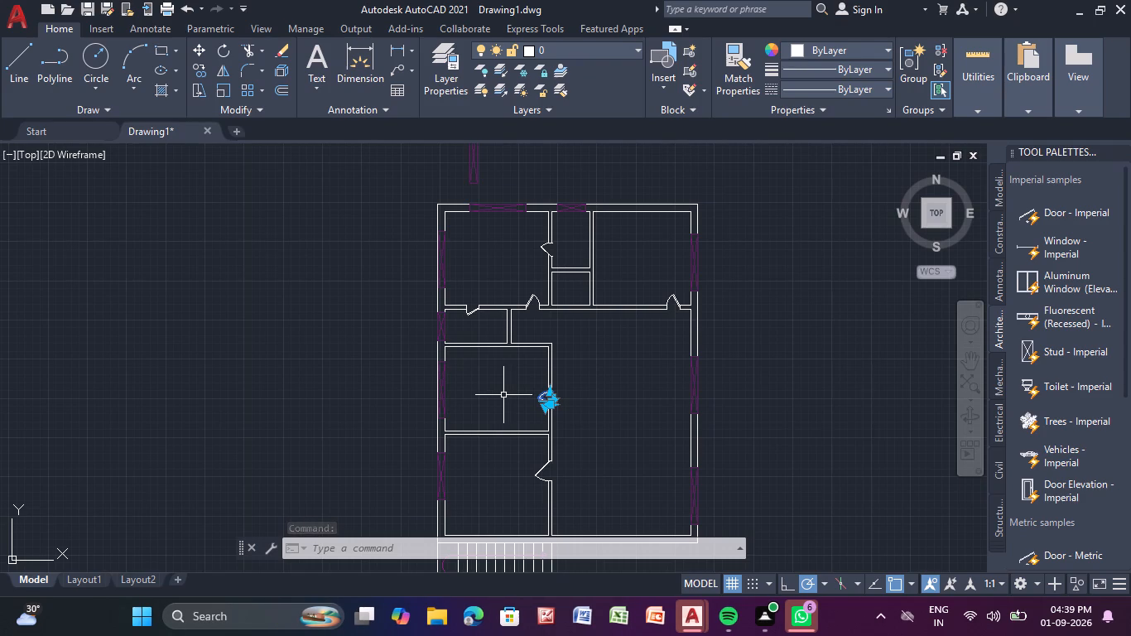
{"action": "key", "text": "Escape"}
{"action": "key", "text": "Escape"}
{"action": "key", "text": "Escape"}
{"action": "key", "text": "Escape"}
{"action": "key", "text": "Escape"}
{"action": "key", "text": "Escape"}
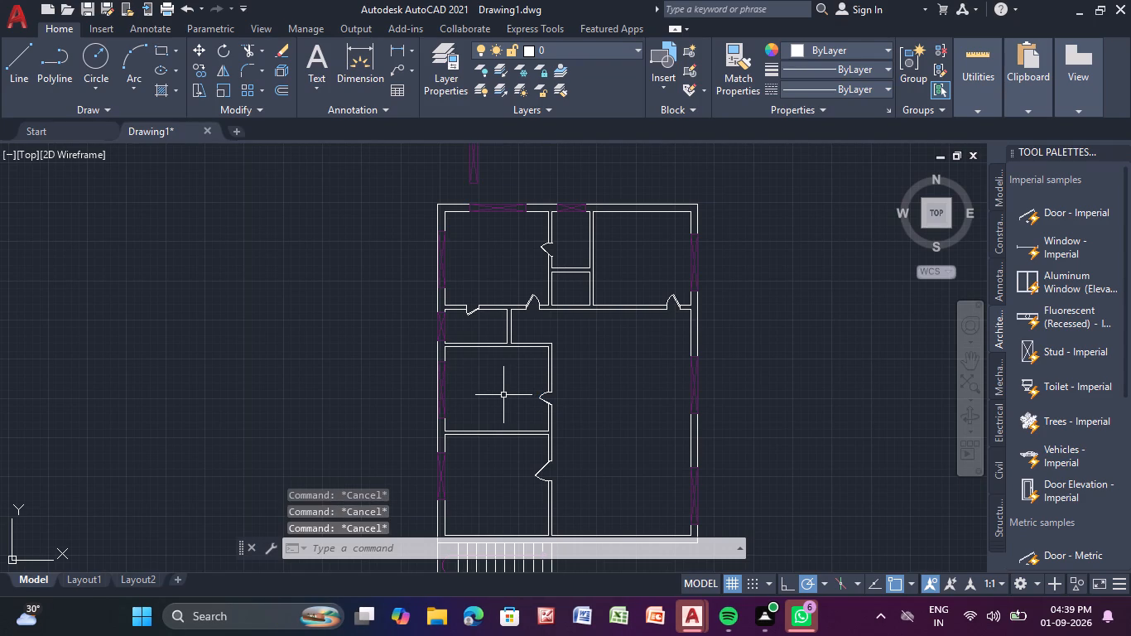
Switch the spare door block outside the floor plan to fully open, with its leaf perpendicular to the opening.
{"action": "scroll", "coordinate": [692, 359], "scroll_direction": "down", "scroll_amount": 3}
{"action": "middle_click_drag", "start_coordinate": [727, 351], "coordinate": [463, 369]}
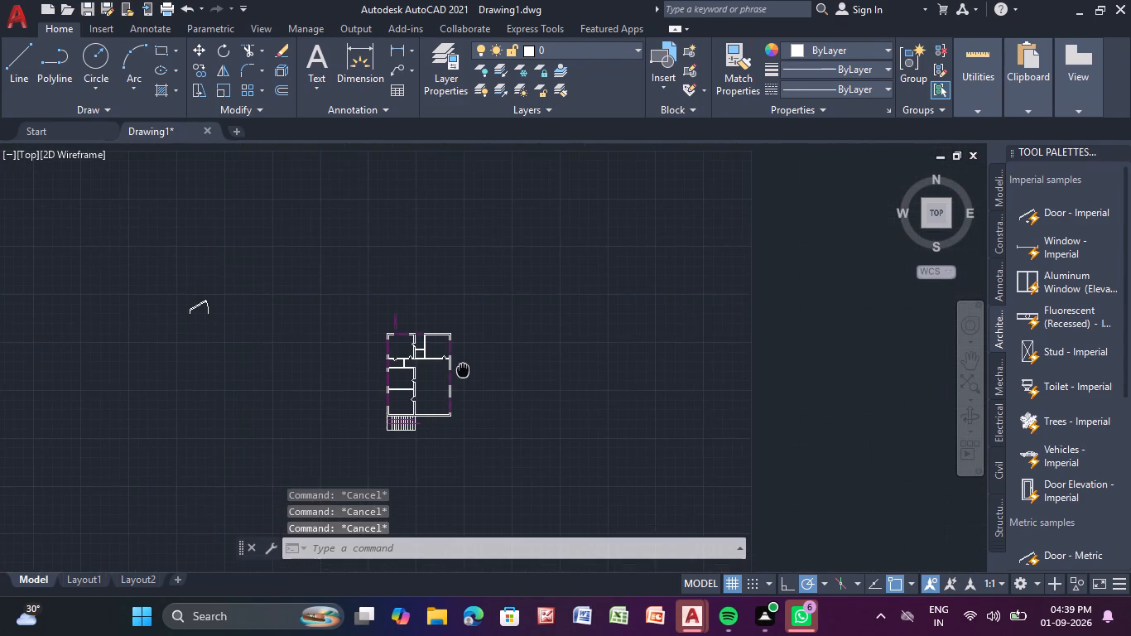
{"action": "middle_click_drag", "start_coordinate": [463, 369], "coordinate": [562, 408]}
{"action": "scroll", "coordinate": [513, 401], "scroll_direction": "up", "scroll_amount": 2}
{"action": "scroll", "coordinate": [156, 245], "scroll_direction": "down", "scroll_amount": 1}
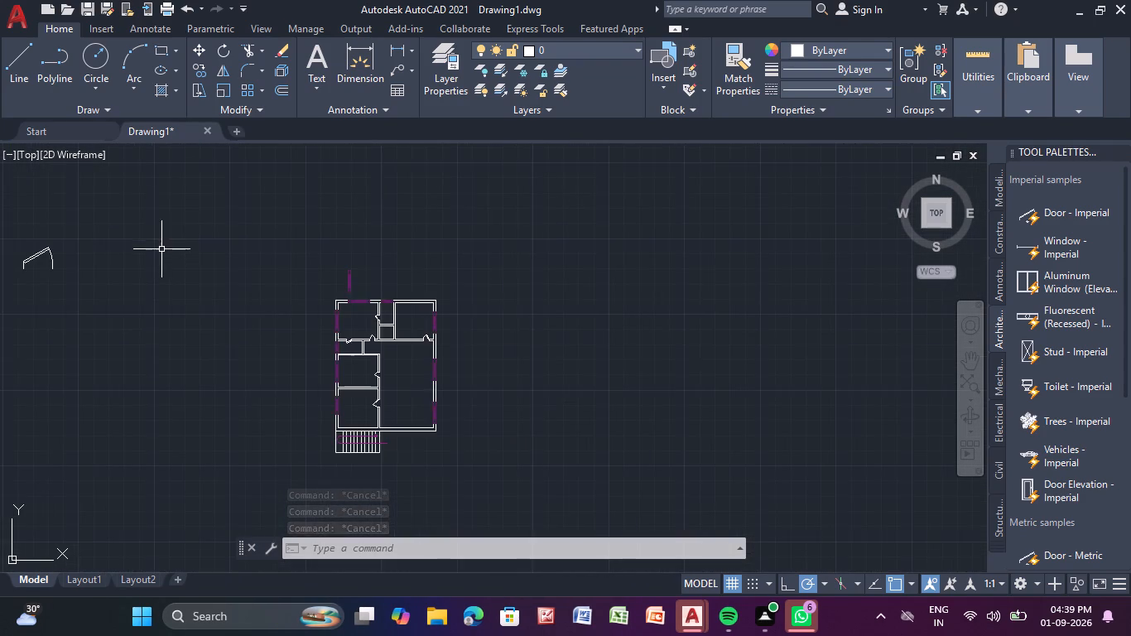
{"action": "middle_click_drag", "start_coordinate": [161, 249], "coordinate": [337, 296]}
{"action": "left_click", "coordinate": [220, 298]}
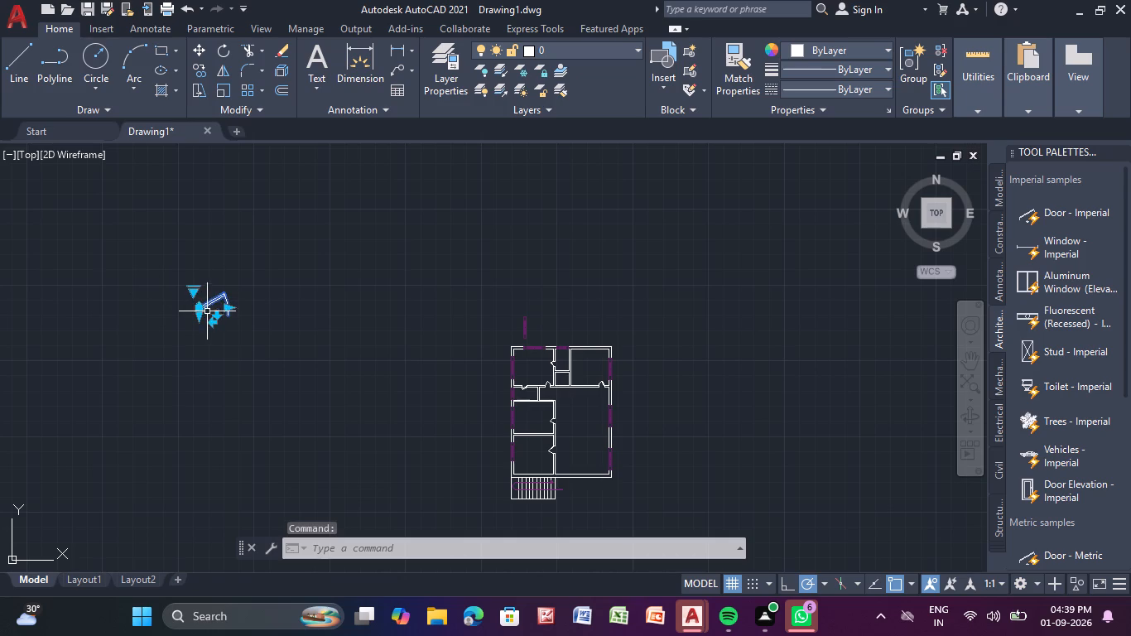
{"action": "left_click", "coordinate": [200, 294]}
{"action": "left_click", "coordinate": [190, 296]}
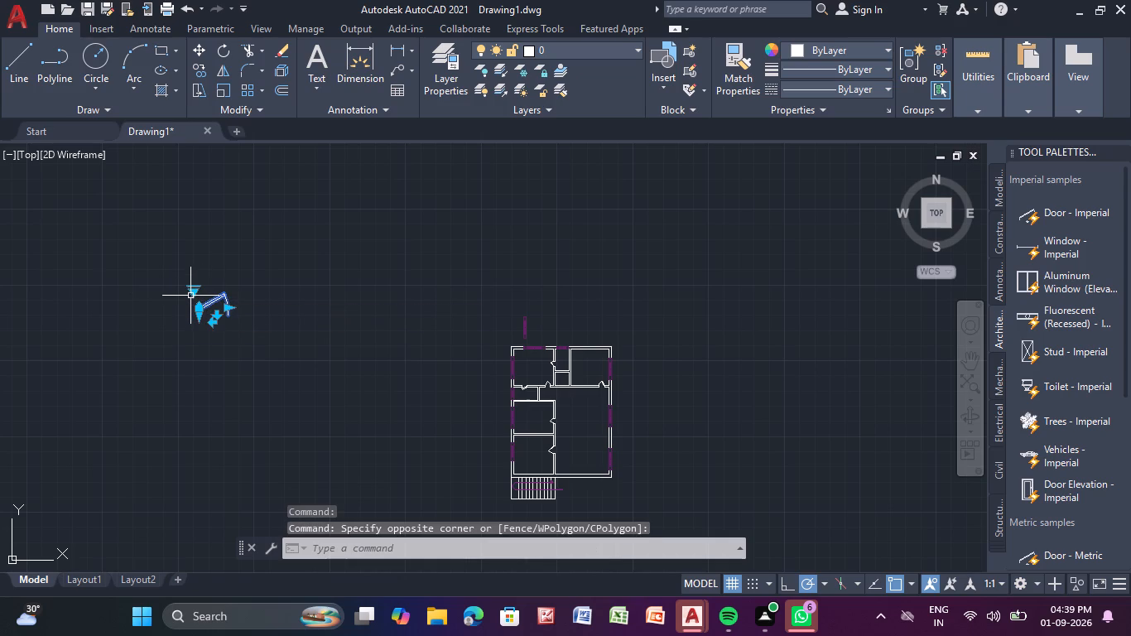
{"action": "left_click", "coordinate": [193, 291]}
{"action": "left_click", "coordinate": [252, 356]}
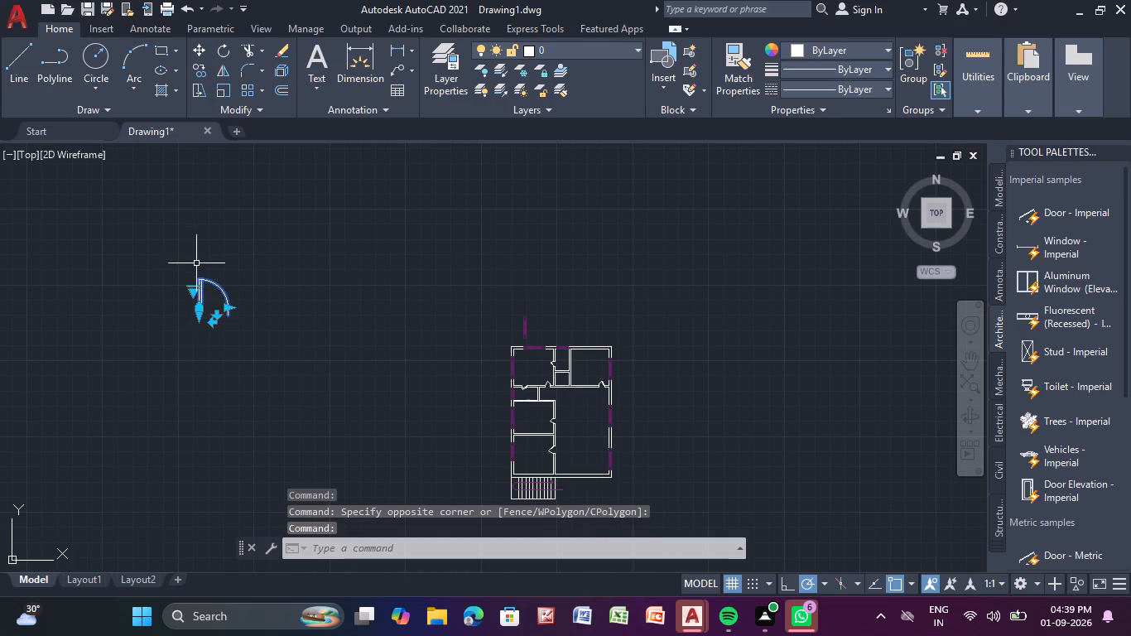
{"action": "key", "text": "Escape"}
{"action": "key", "text": "Escape"}
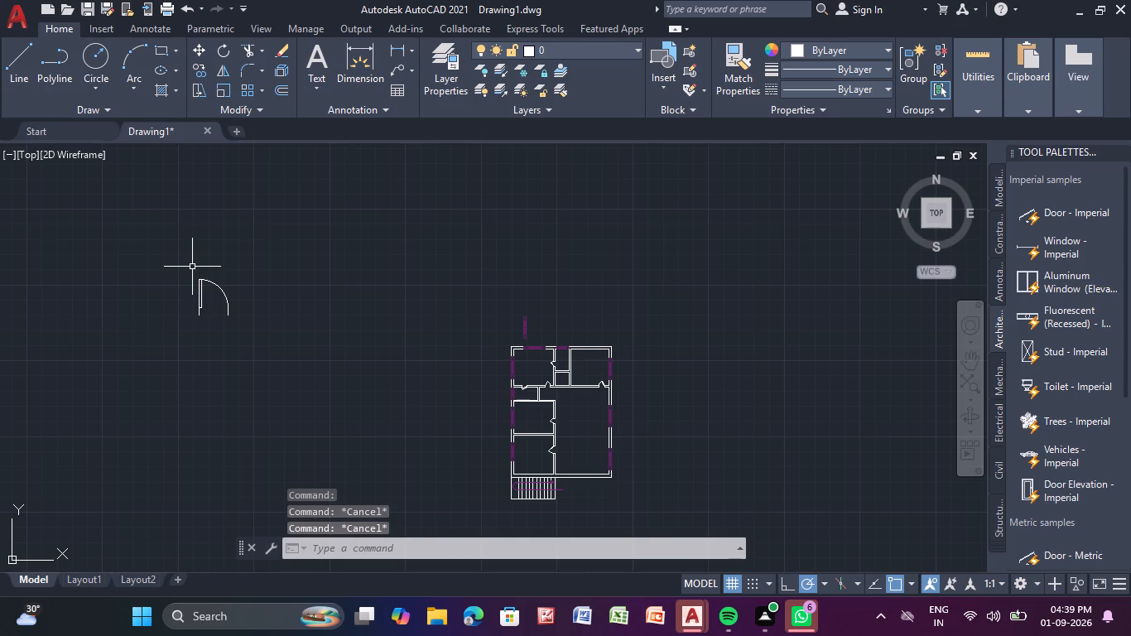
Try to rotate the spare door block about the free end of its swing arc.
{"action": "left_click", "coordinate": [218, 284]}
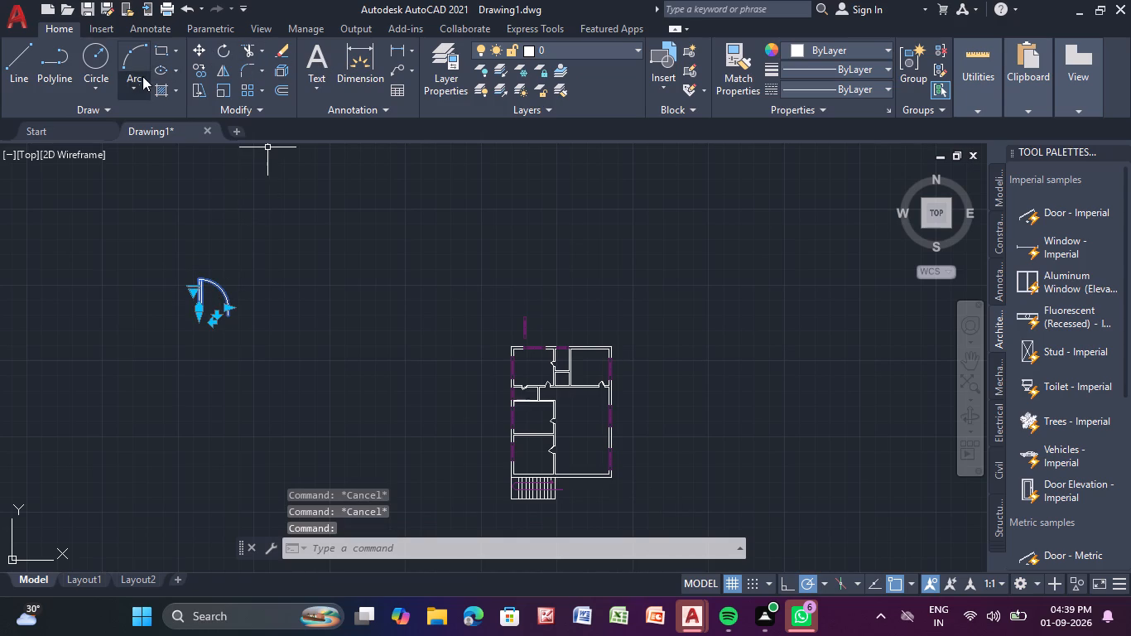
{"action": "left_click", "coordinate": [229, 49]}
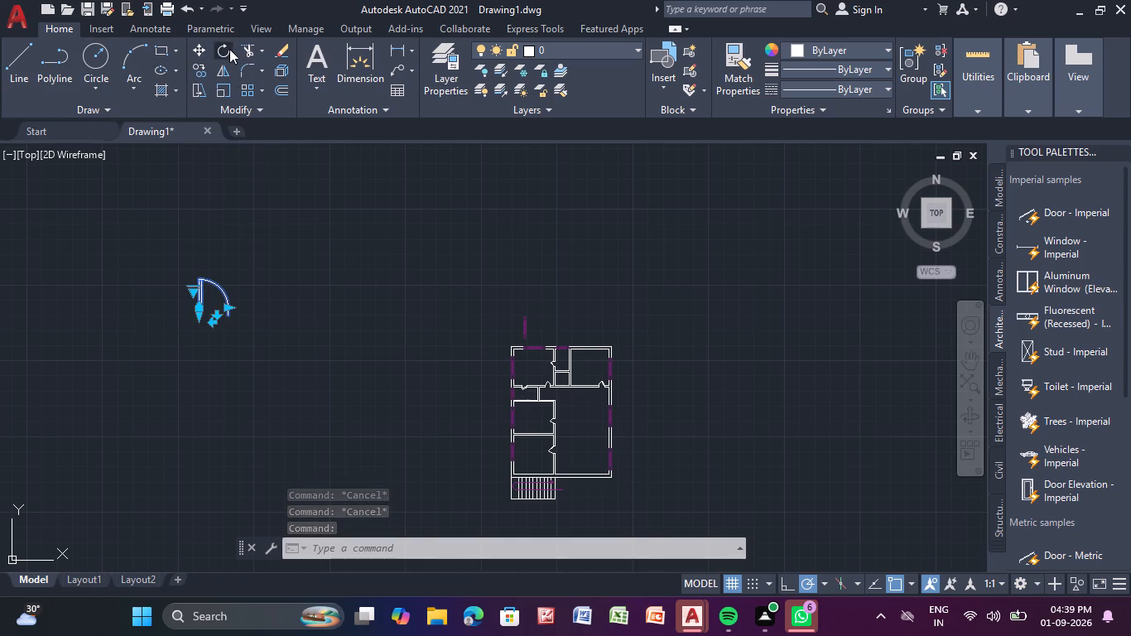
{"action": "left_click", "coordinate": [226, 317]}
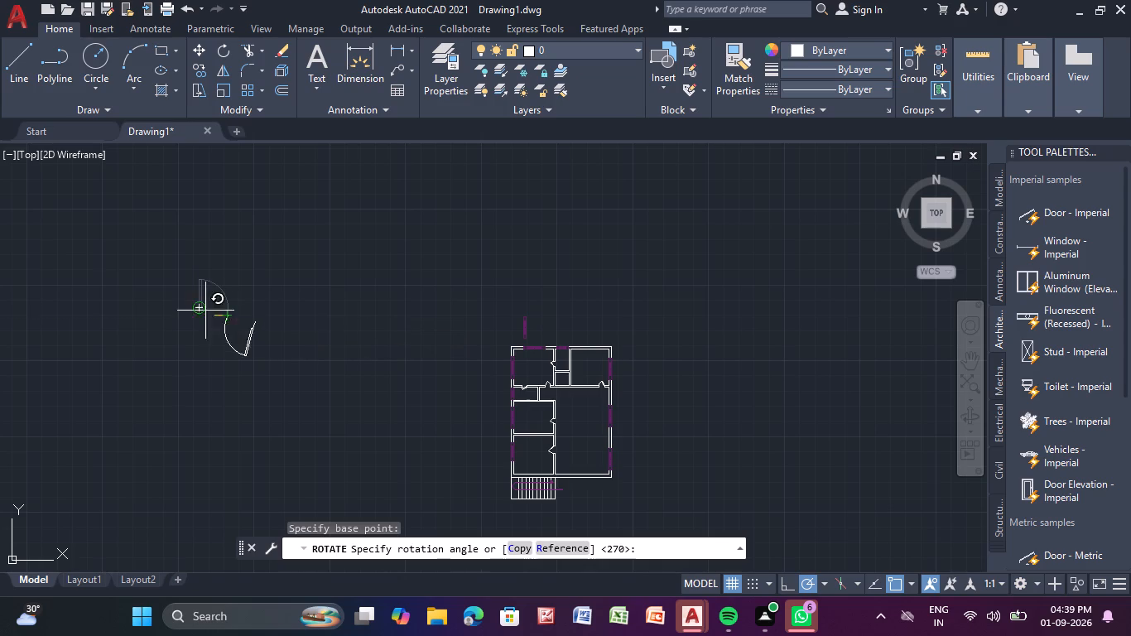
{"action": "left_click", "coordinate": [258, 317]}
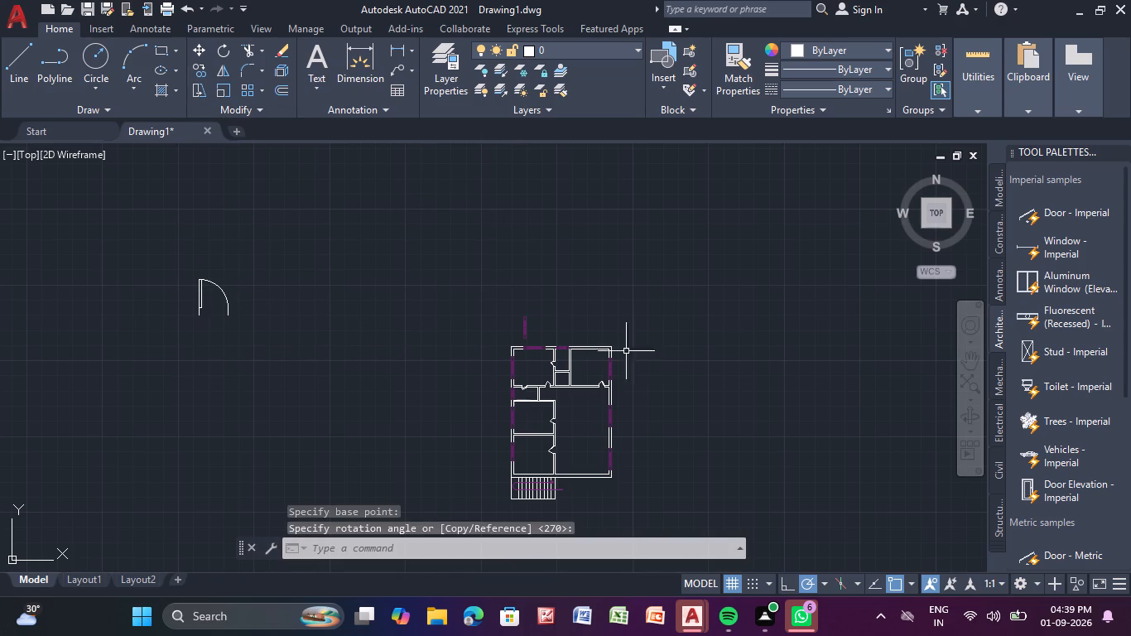
Mirror the spare door block about a vertical line through its swing arc's free end with Ortho on, erasing the source.
{"action": "left_click", "coordinate": [793, 589]}
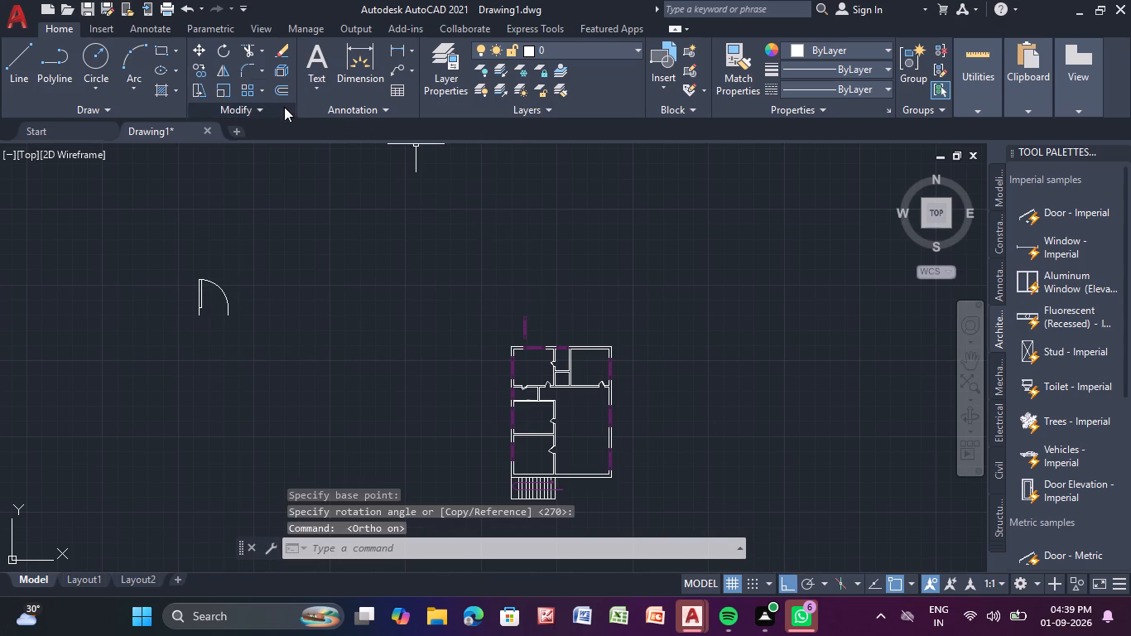
{"action": "left_click", "coordinate": [224, 67]}
{"action": "left_click_drag", "start_coordinate": [224, 67], "coordinate": [232, 99]}
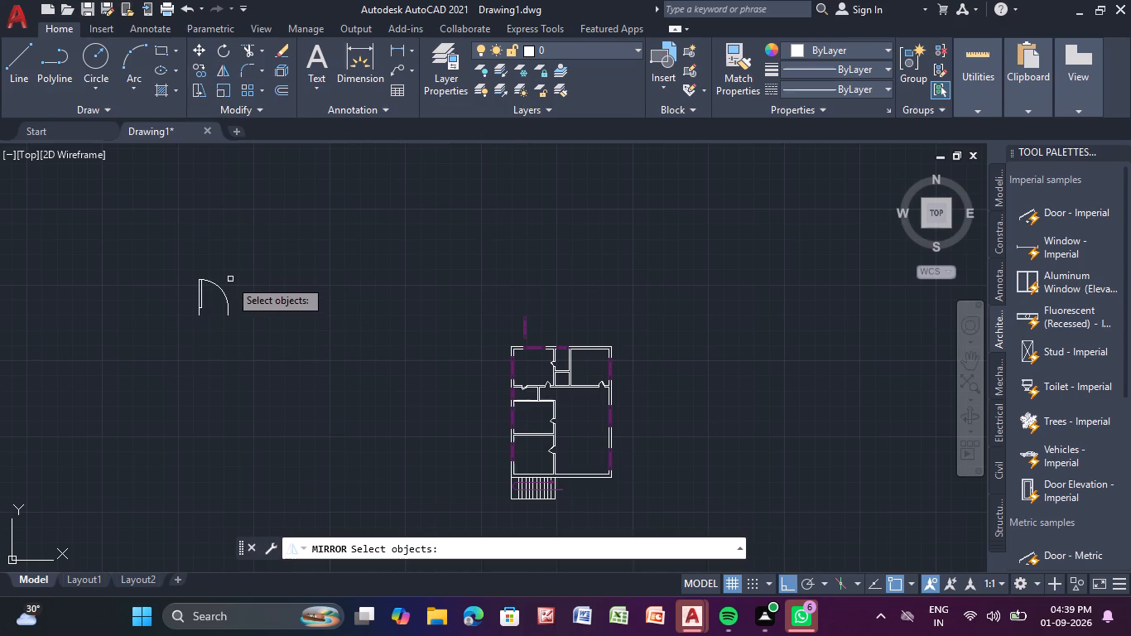
{"action": "left_click", "coordinate": [224, 297]}
{"action": "key", "text": "Return"}
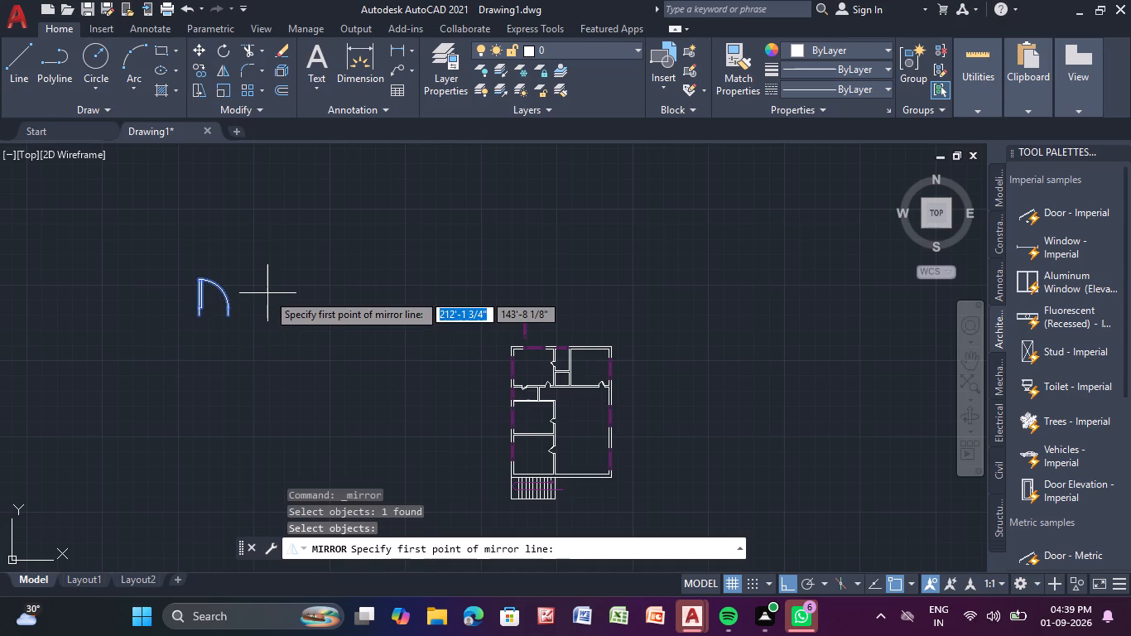
{"action": "left_click", "coordinate": [224, 319]}
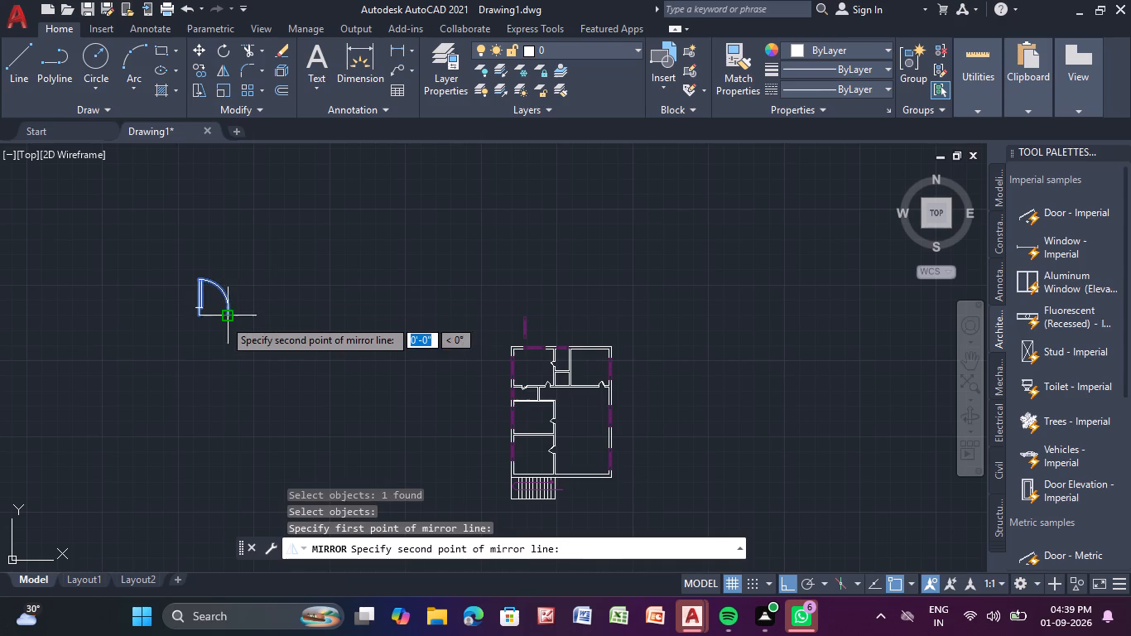
{"action": "left_click", "coordinate": [235, 337]}
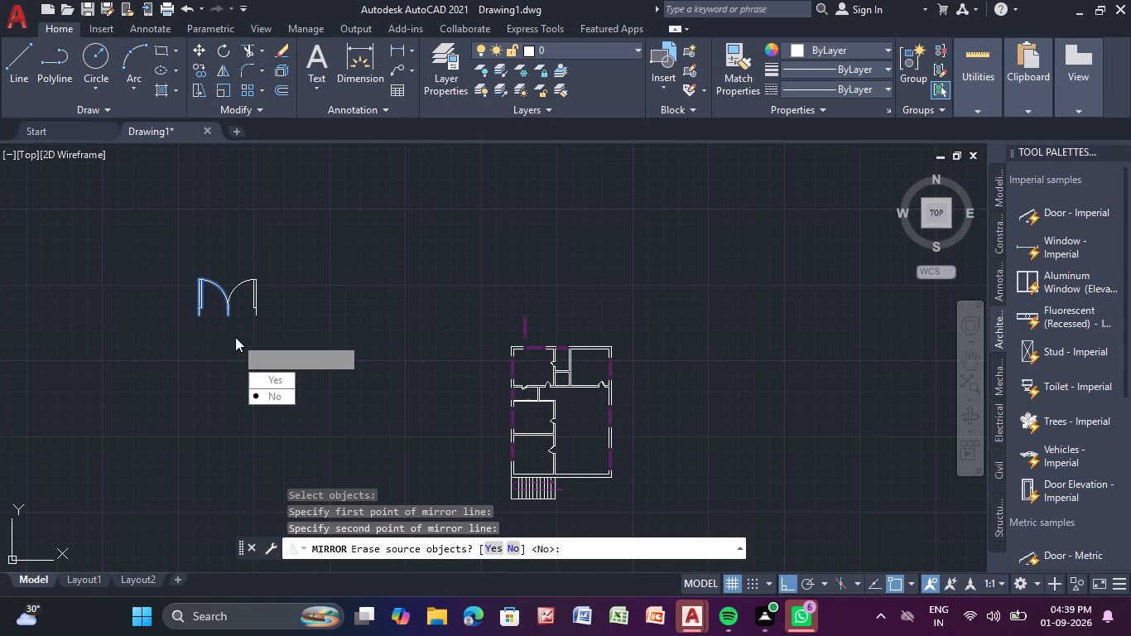
{"action": "left_click_drag", "start_coordinate": [262, 378], "coordinate": [235, 337]}
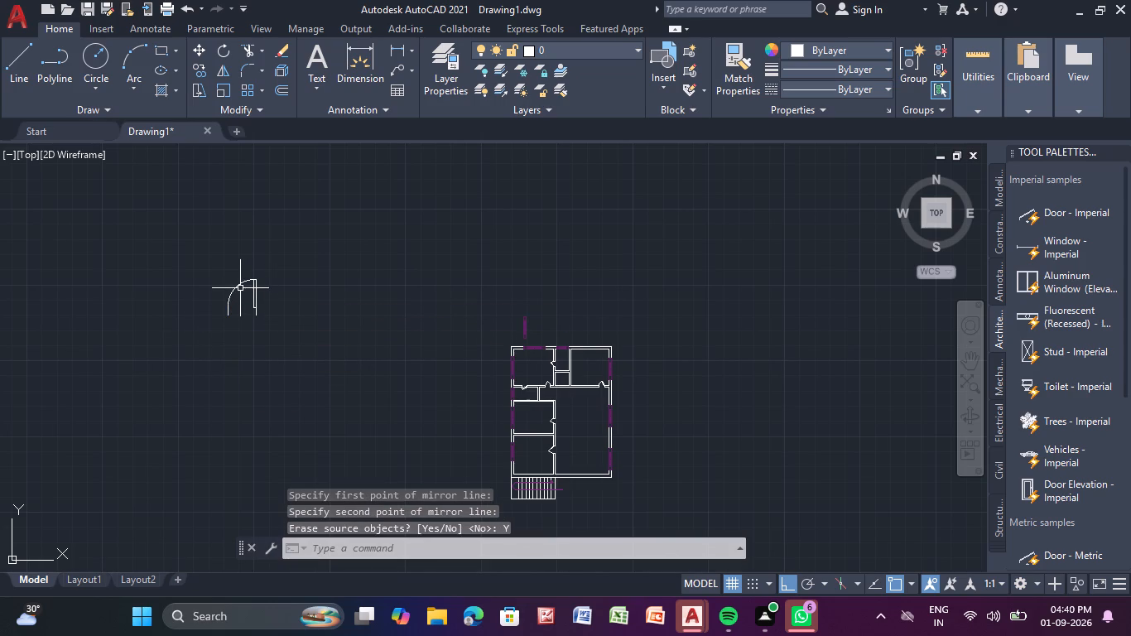
Copy the mirrored door onto the large room's bottom exterior wall, near the corner away from the stairs, with polar tracking on.
{"action": "left_click", "coordinate": [250, 283]}
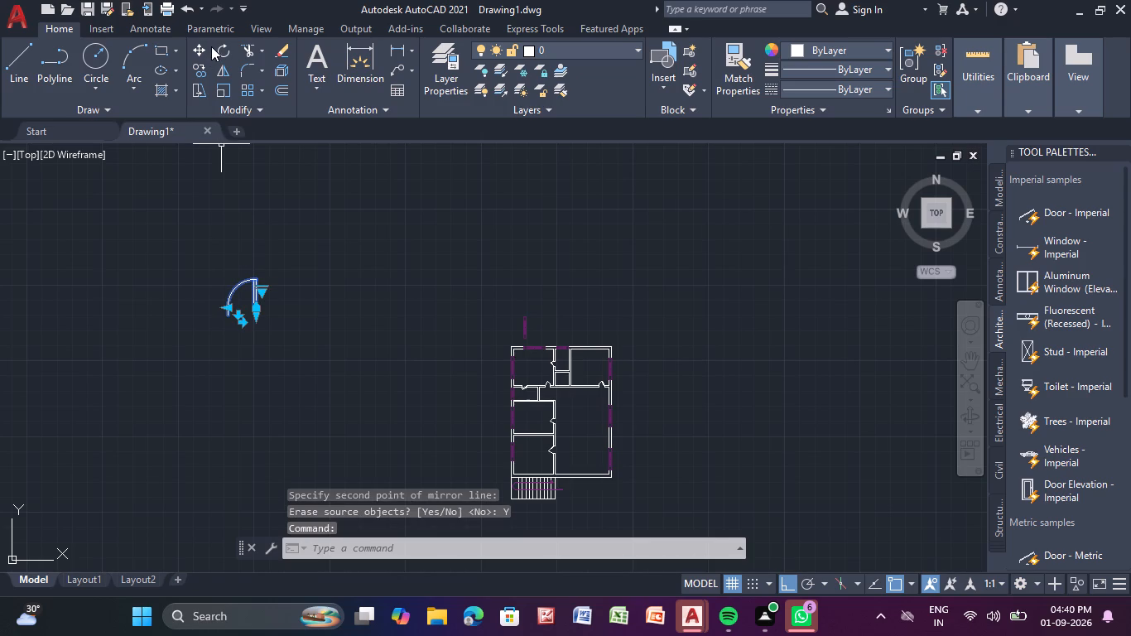
{"action": "left_click", "coordinate": [197, 68]}
{"action": "left_click", "coordinate": [257, 307]}
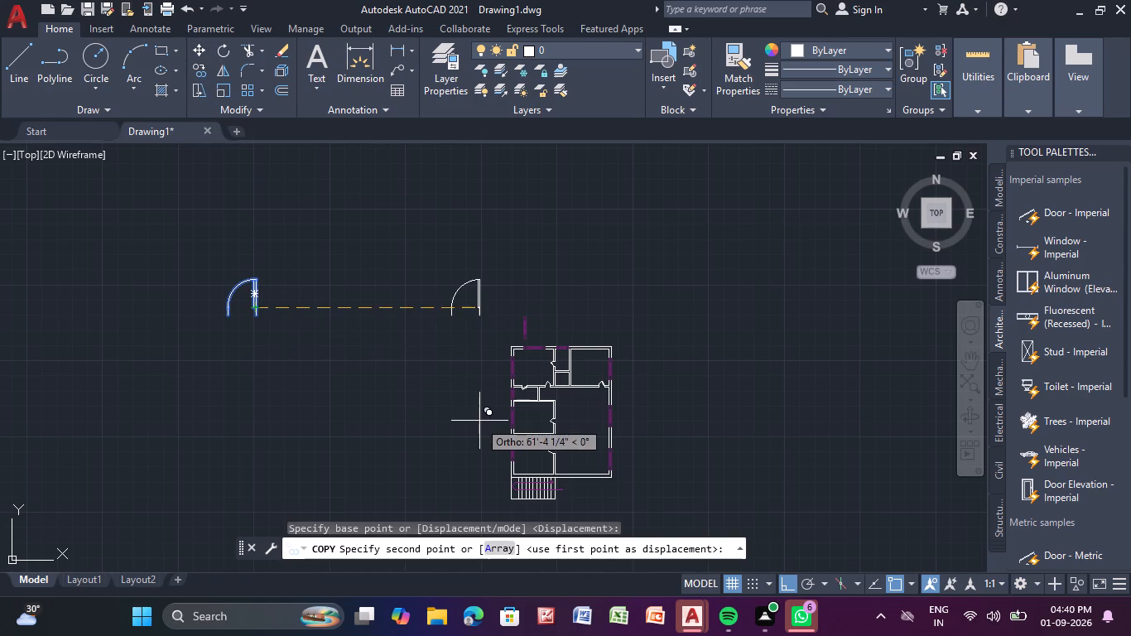
{"action": "middle_click_drag", "start_coordinate": [479, 421], "coordinate": [399, 319]}
{"action": "left_click", "coordinate": [806, 589]}
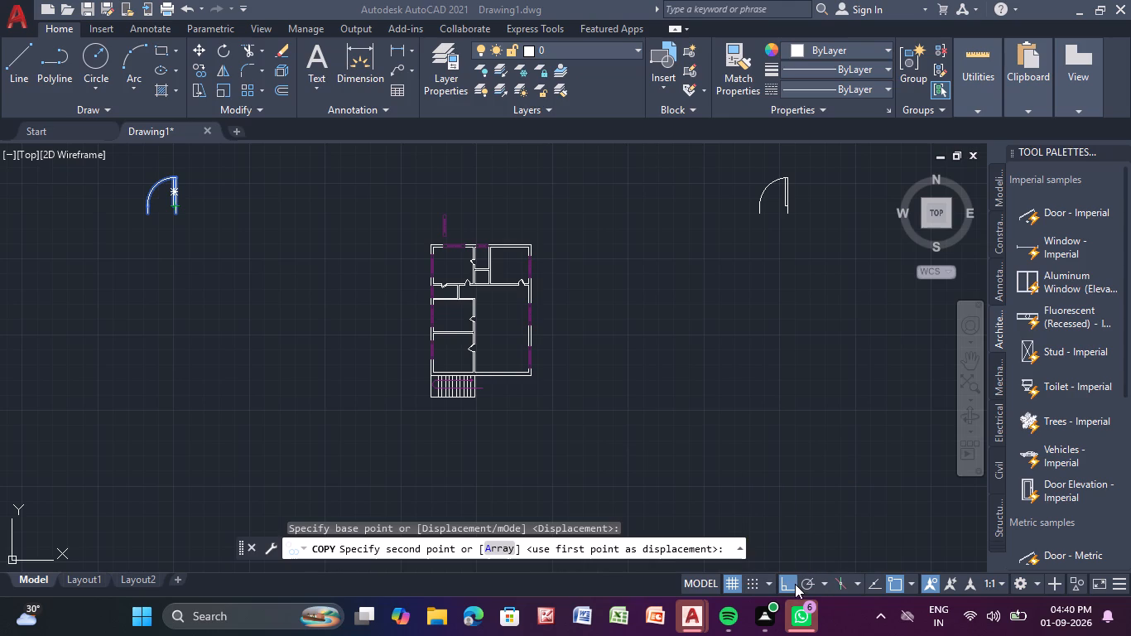
{"action": "left_click", "coordinate": [803, 582]}
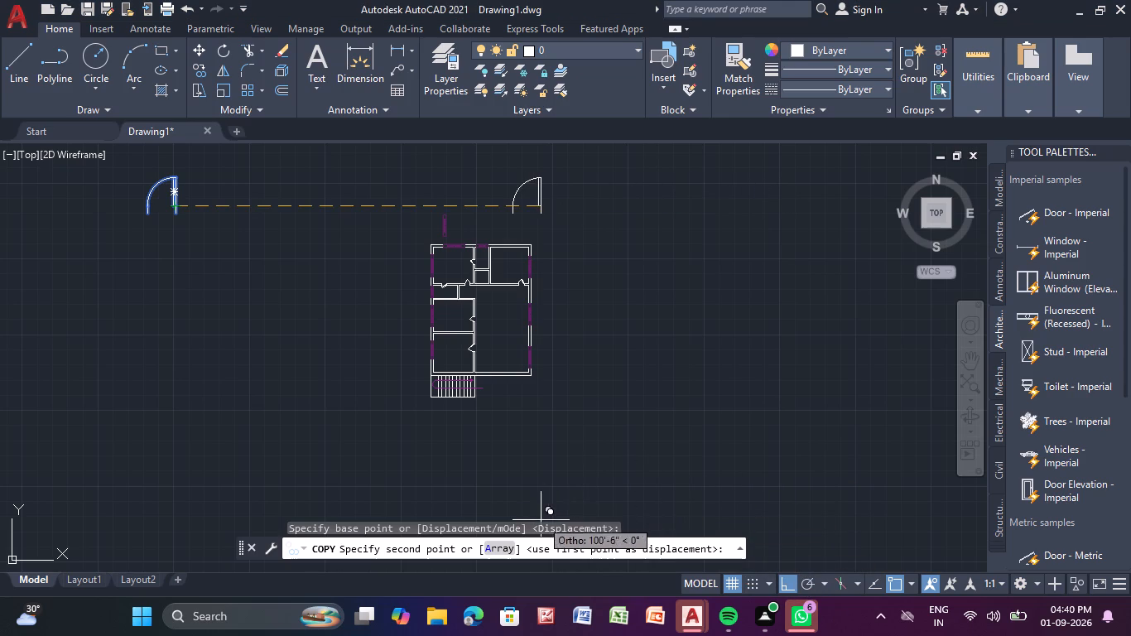
{"action": "left_click", "coordinate": [803, 582]}
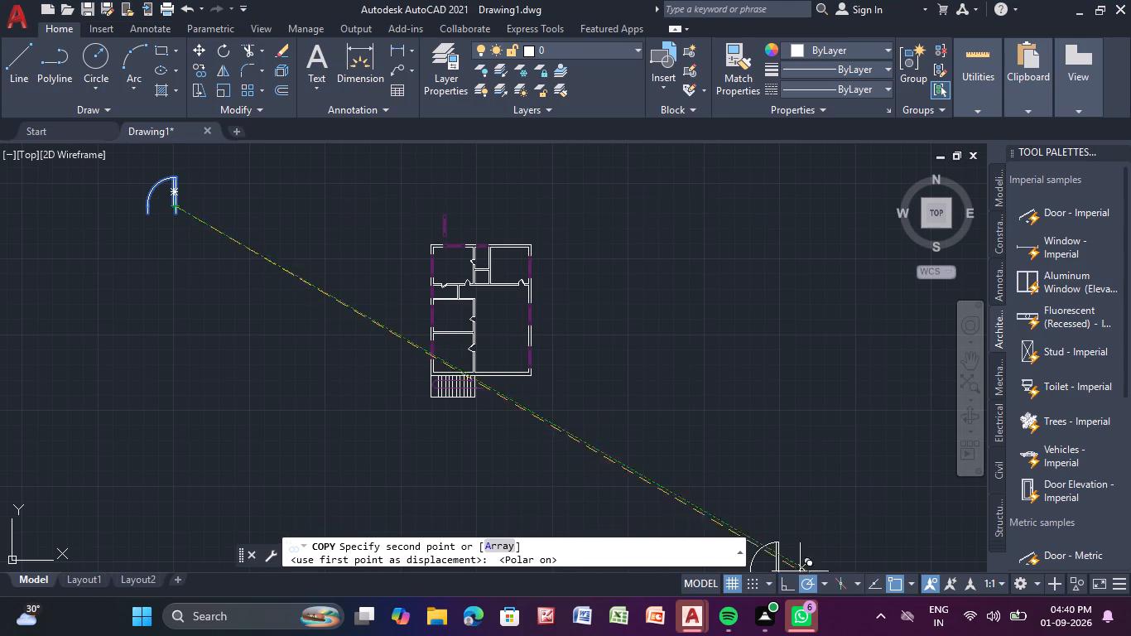
{"action": "scroll", "coordinate": [533, 385], "scroll_direction": "up", "scroll_amount": 4}
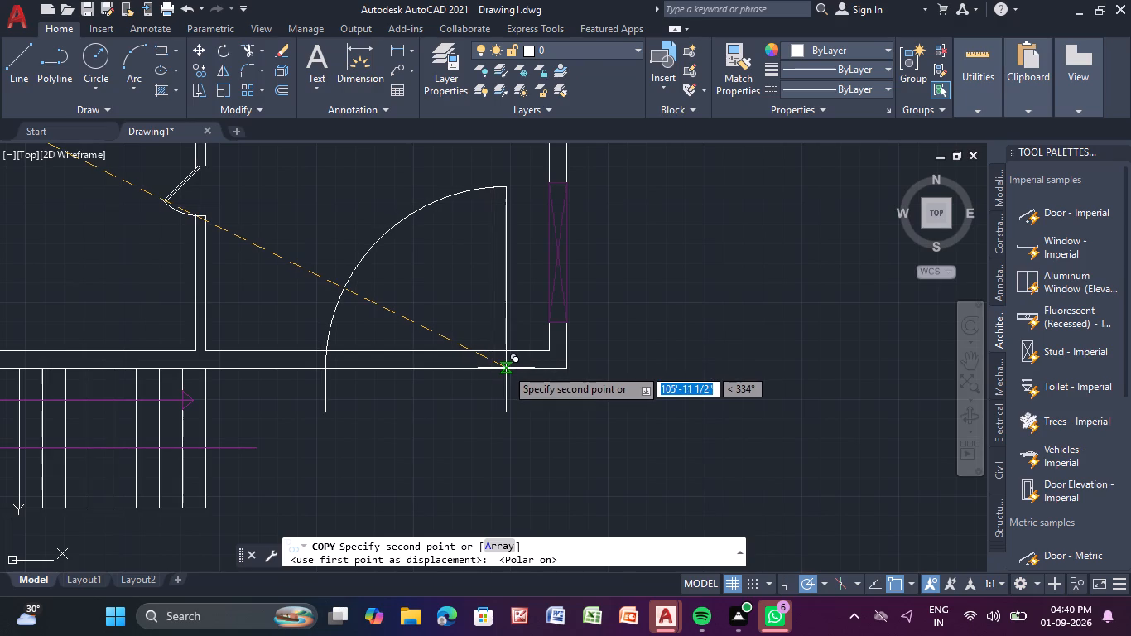
{"action": "scroll", "coordinate": [506, 368], "scroll_direction": "up", "scroll_amount": 1}
{"action": "left_click", "coordinate": [506, 369]}
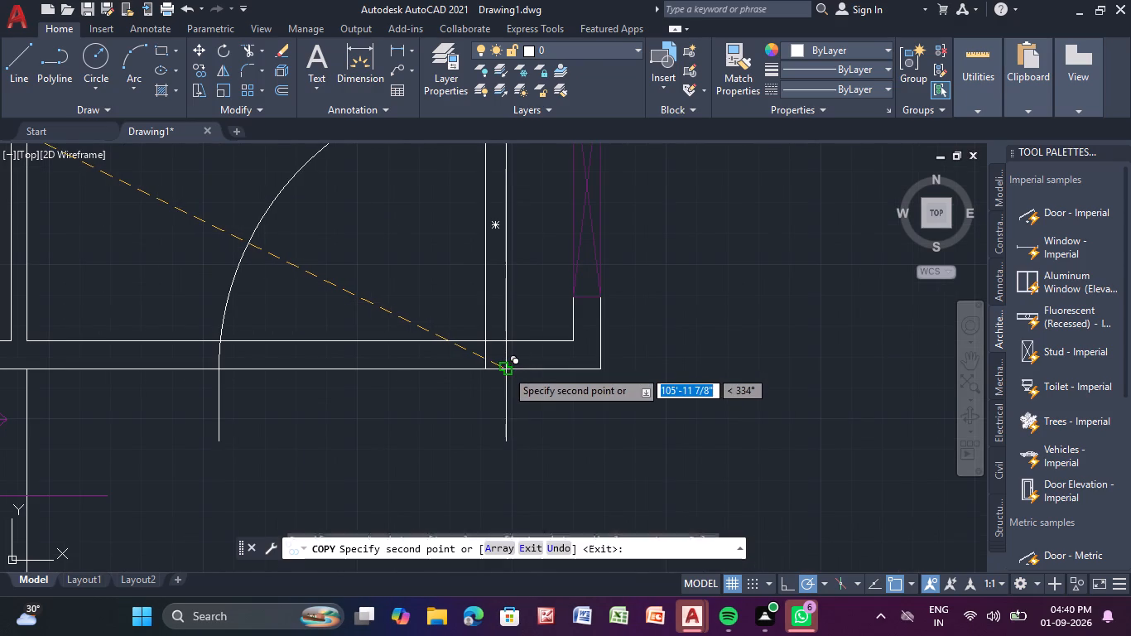
{"action": "key", "text": "Escape"}
{"action": "key", "text": "Escape"}
Scale the copied door down to roughly one fifth of its size, using the middle of its leaf as base point.
{"action": "type", "text": "sc"}
{"action": "key", "text": "Return"}
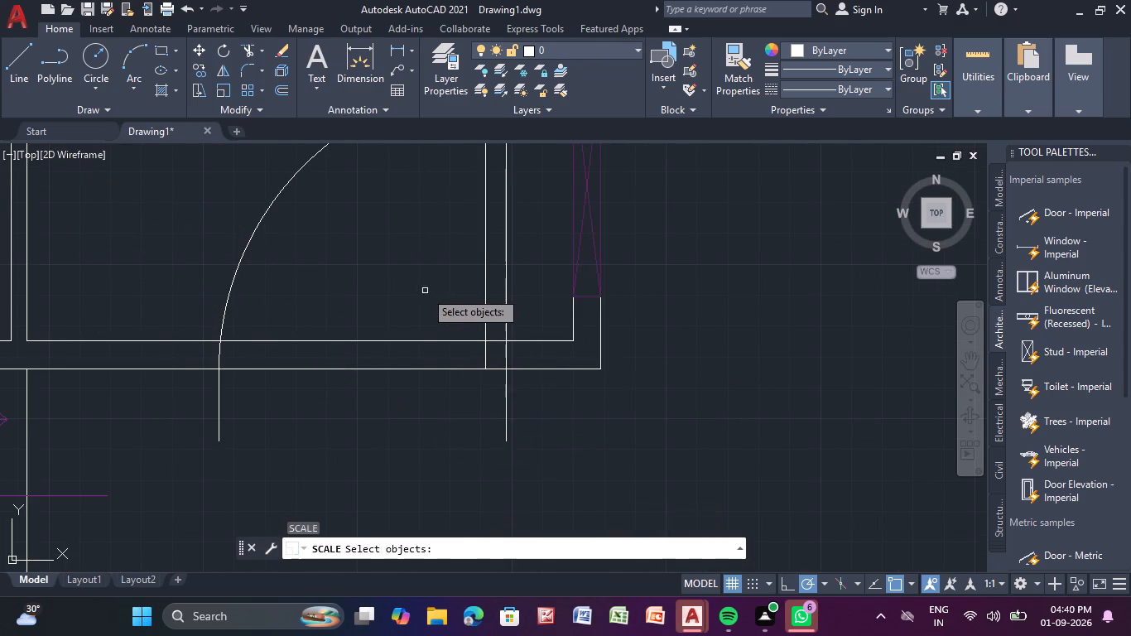
{"action": "left_click", "coordinate": [484, 293]}
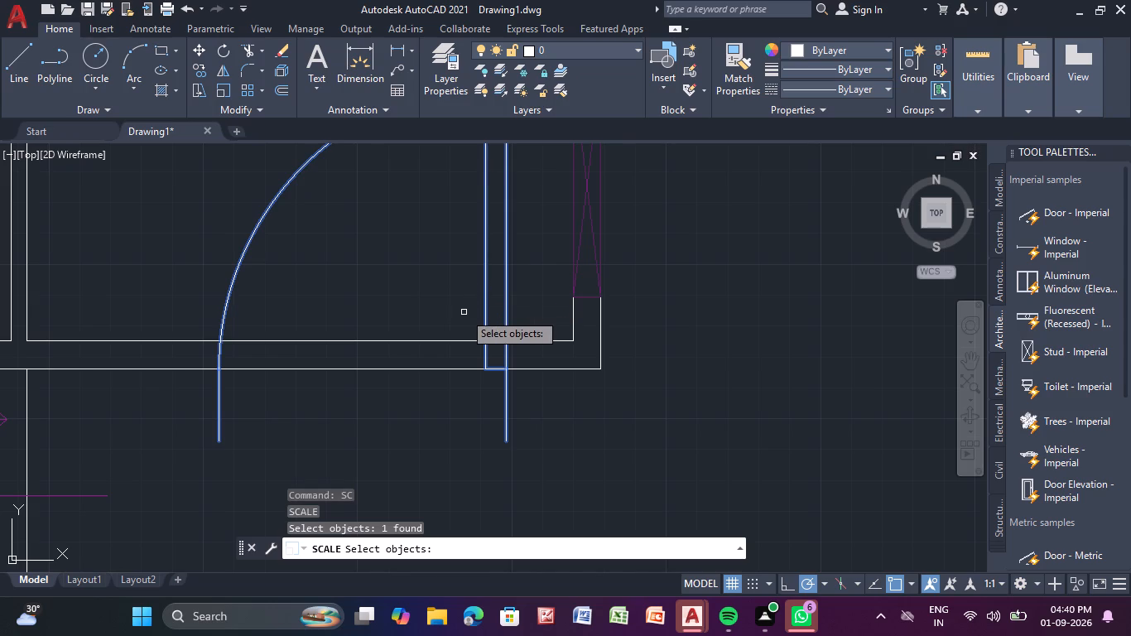
{"action": "key", "text": "Return"}
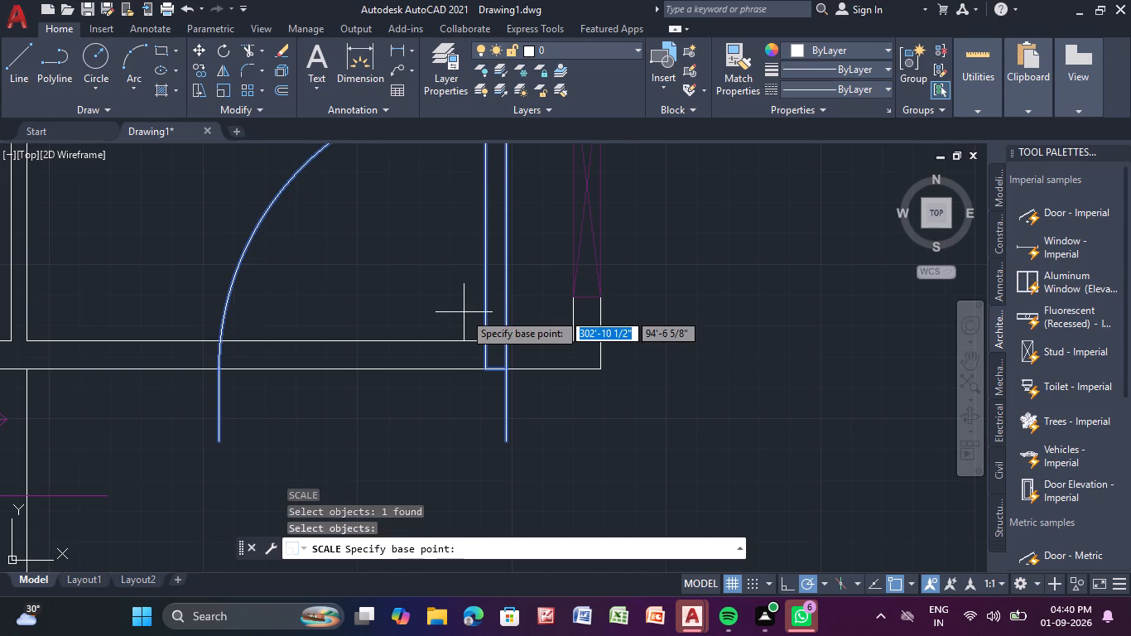
{"action": "scroll", "coordinate": [464, 312], "scroll_direction": "down", "scroll_amount": 1}
{"action": "middle_click_drag", "start_coordinate": [464, 313], "coordinate": [464, 353]}
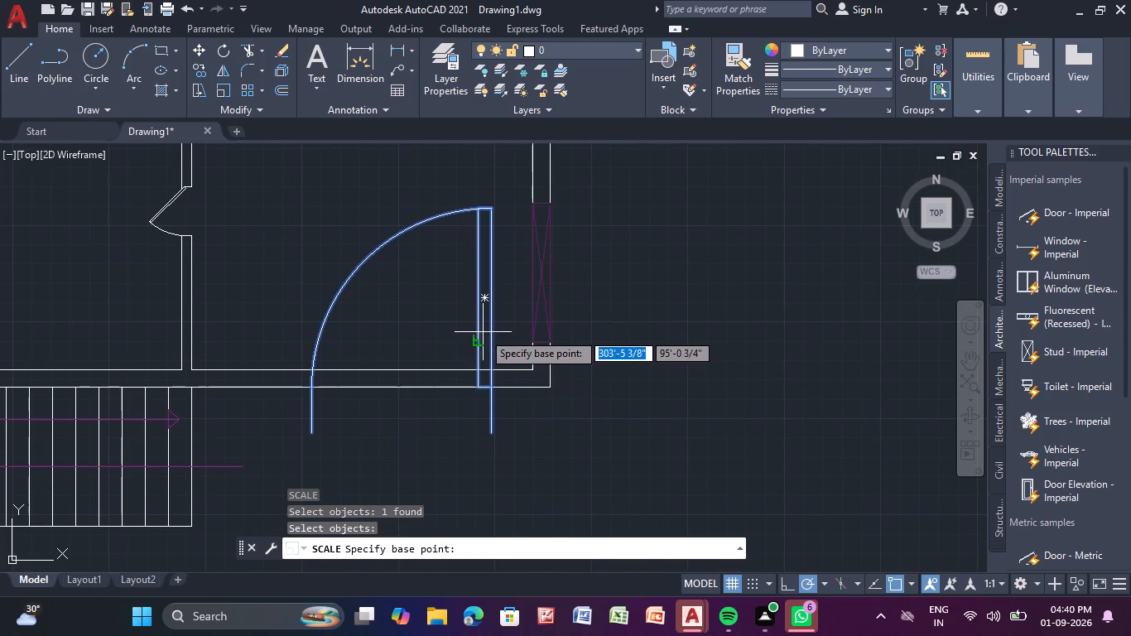
{"action": "left_click", "coordinate": [484, 301]}
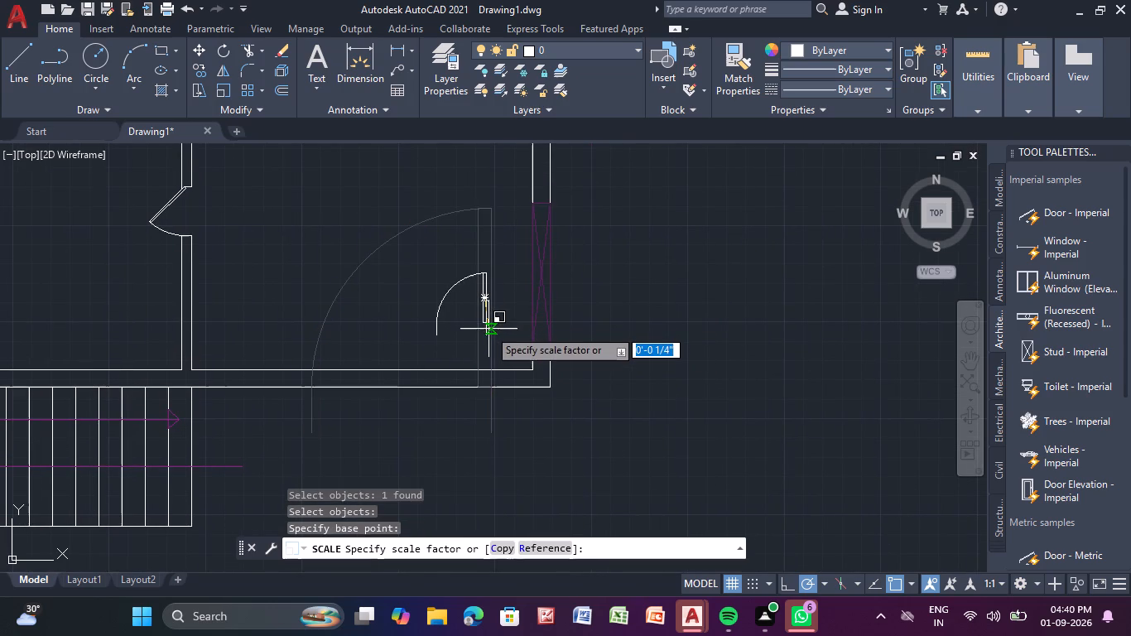
{"action": "left_click", "coordinate": [487, 318]}
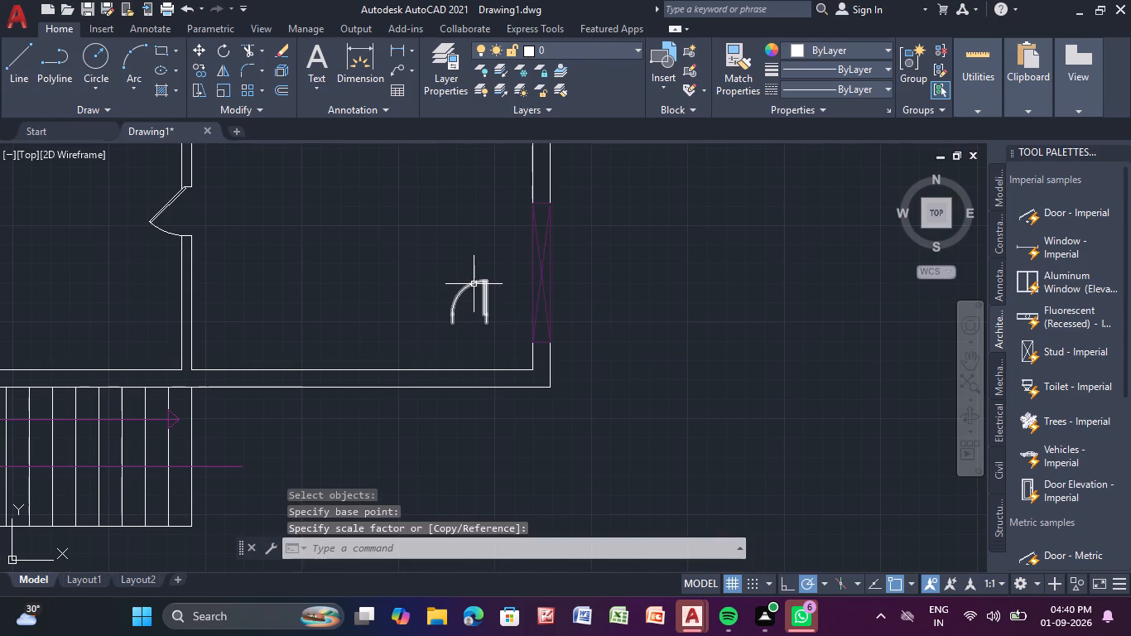
Move the scaled door down onto the bottom exterior wall so its jamb lines end on the outer wall line.
{"action": "left_click", "coordinate": [474, 284]}
{"action": "left_click", "coordinate": [198, 45]}
{"action": "left_click_drag", "start_coordinate": [197, 45], "coordinate": [209, 79]}
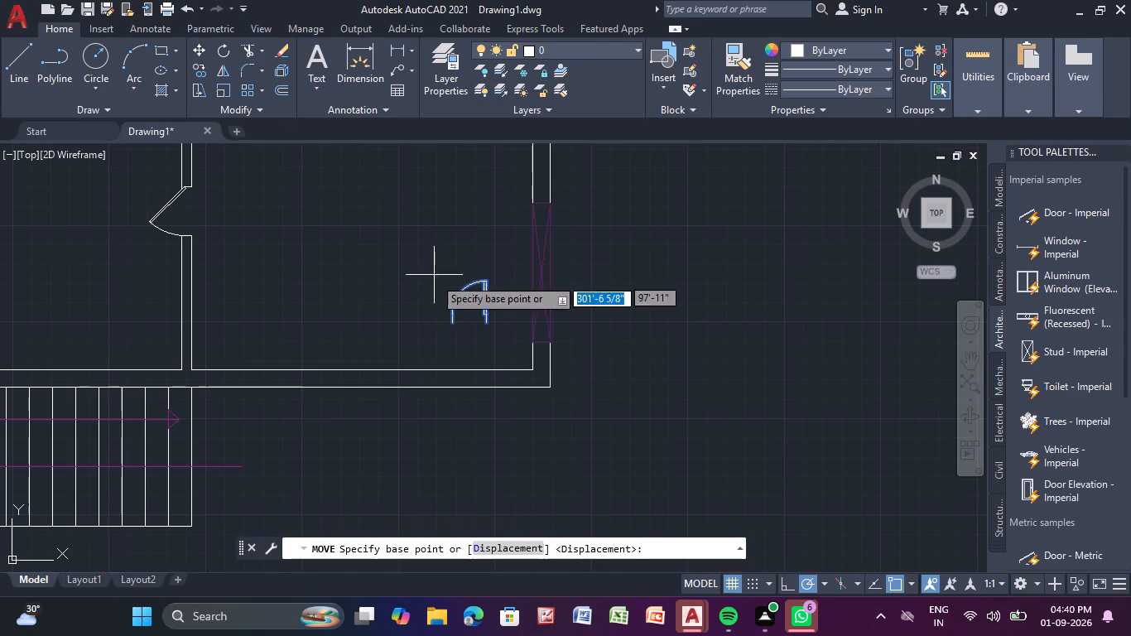
{"action": "left_click_drag", "start_coordinate": [483, 305], "coordinate": [480, 320]}
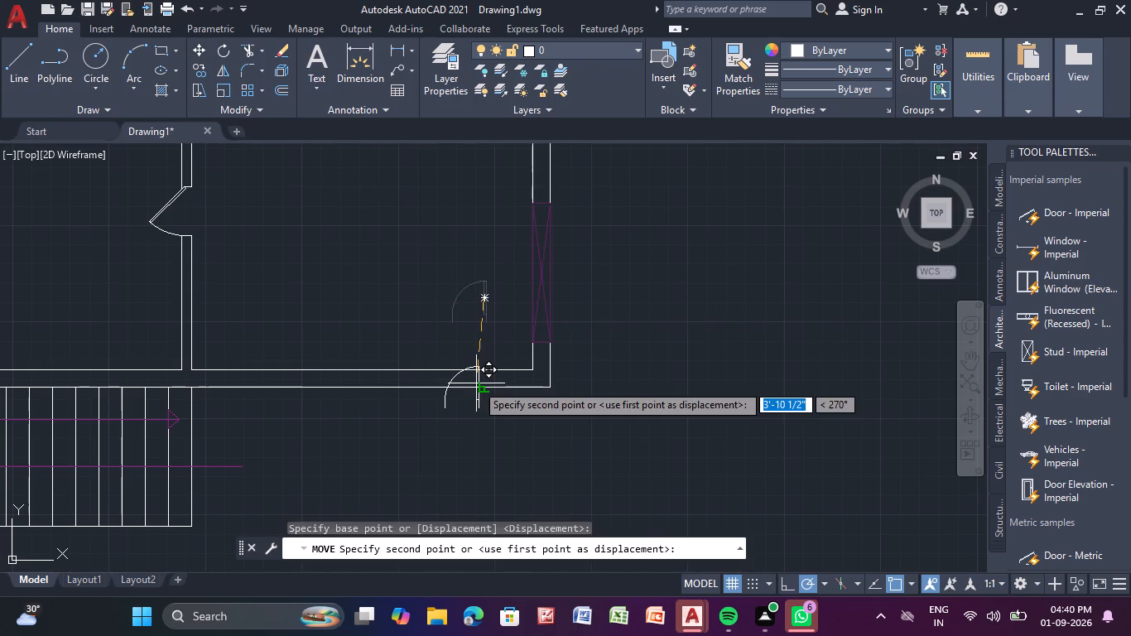
{"action": "scroll", "coordinate": [478, 377], "scroll_direction": "up", "scroll_amount": 2}
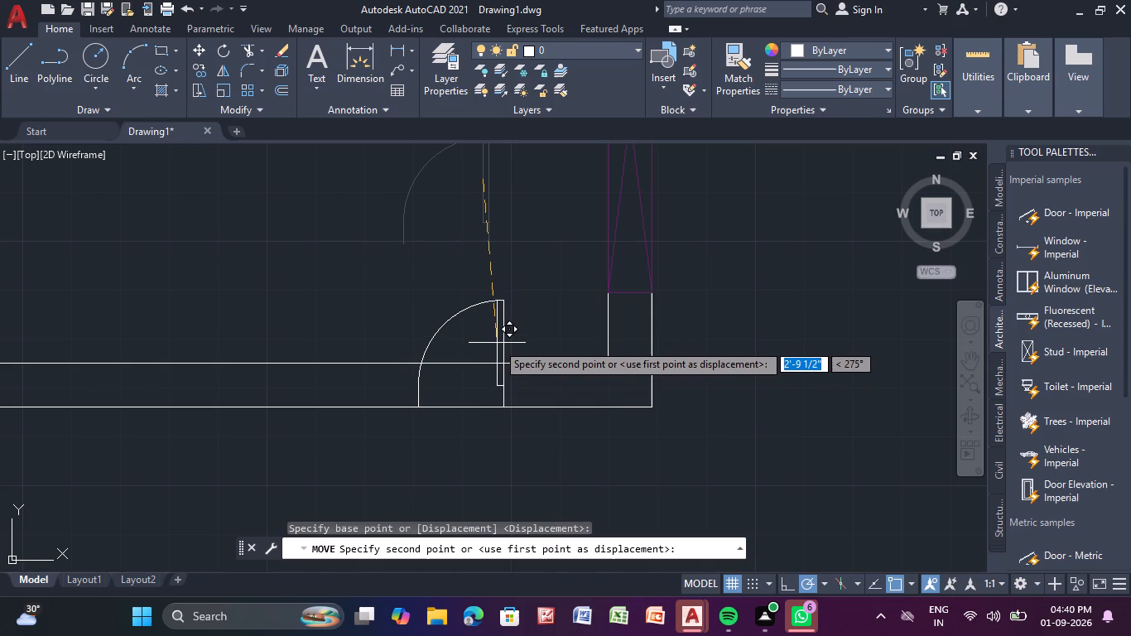
{"action": "left_click", "coordinate": [497, 343]}
Examine the new door's size and position in the bottom wall against the whole floor plan.
{"action": "scroll", "coordinate": [508, 326], "scroll_direction": "down", "scroll_amount": 1}
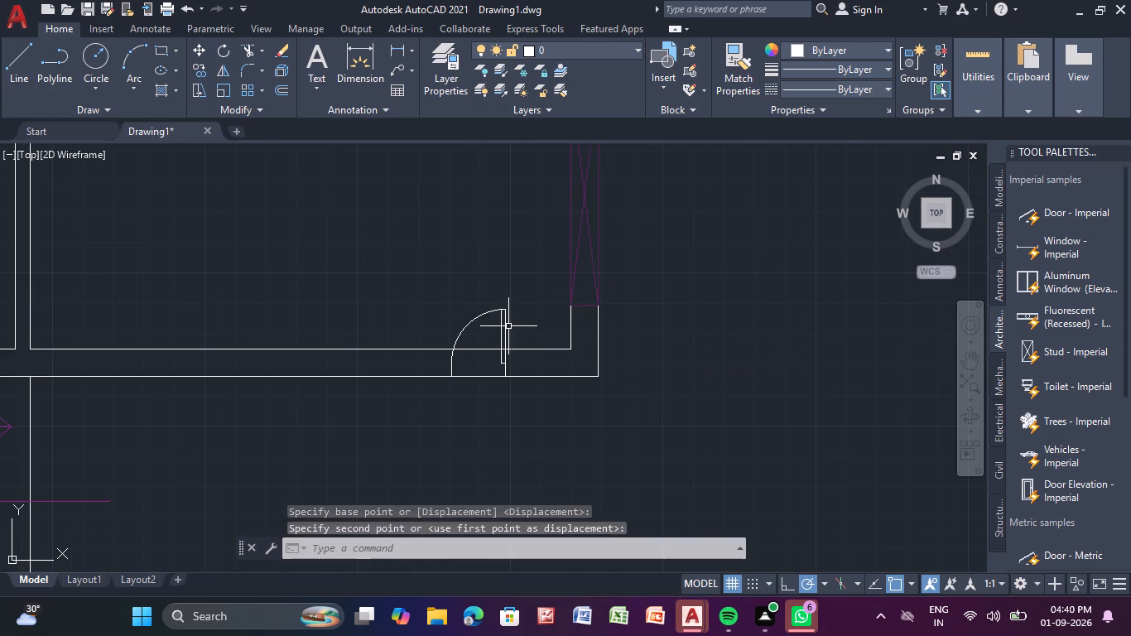
{"action": "scroll", "coordinate": [508, 326], "scroll_direction": "down", "scroll_amount": 4}
{"action": "middle_click_drag", "start_coordinate": [481, 365], "coordinate": [479, 388]}
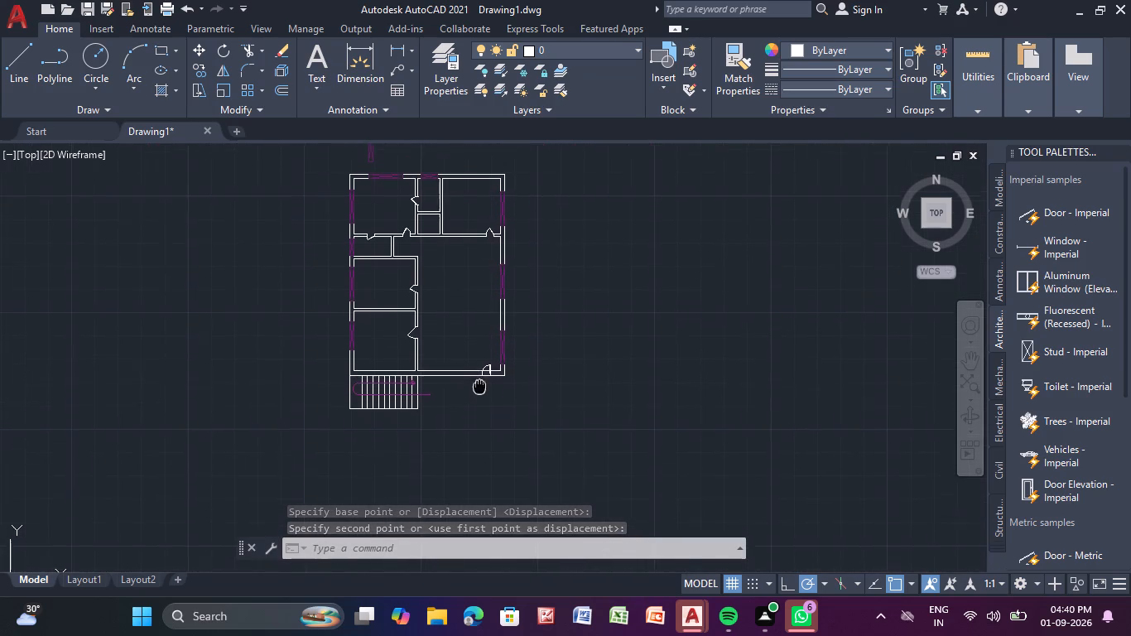
{"action": "middle_click_drag", "start_coordinate": [479, 388], "coordinate": [479, 401]}
{"action": "middle_click_drag", "start_coordinate": [464, 346], "coordinate": [465, 316]}
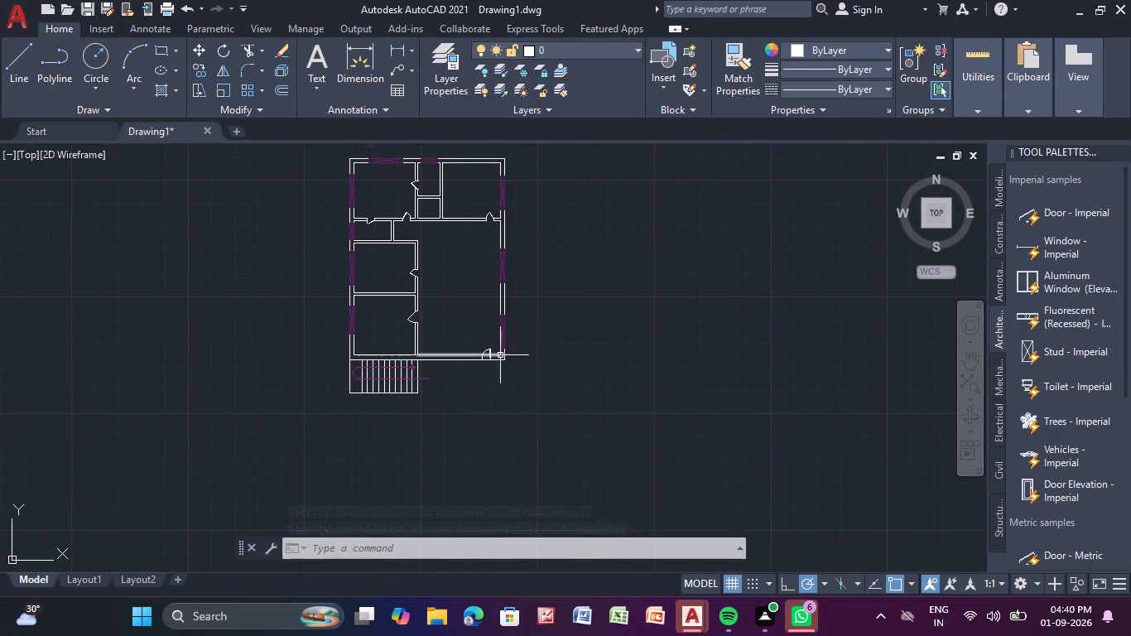
{"action": "scroll", "coordinate": [497, 359], "scroll_direction": "up", "scroll_amount": 3}
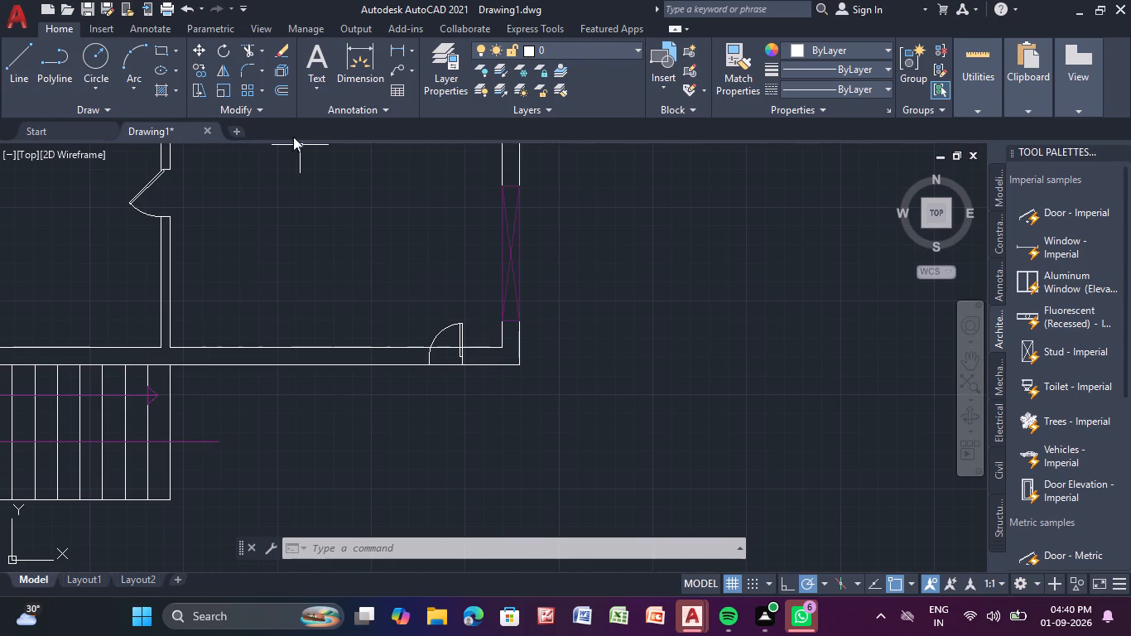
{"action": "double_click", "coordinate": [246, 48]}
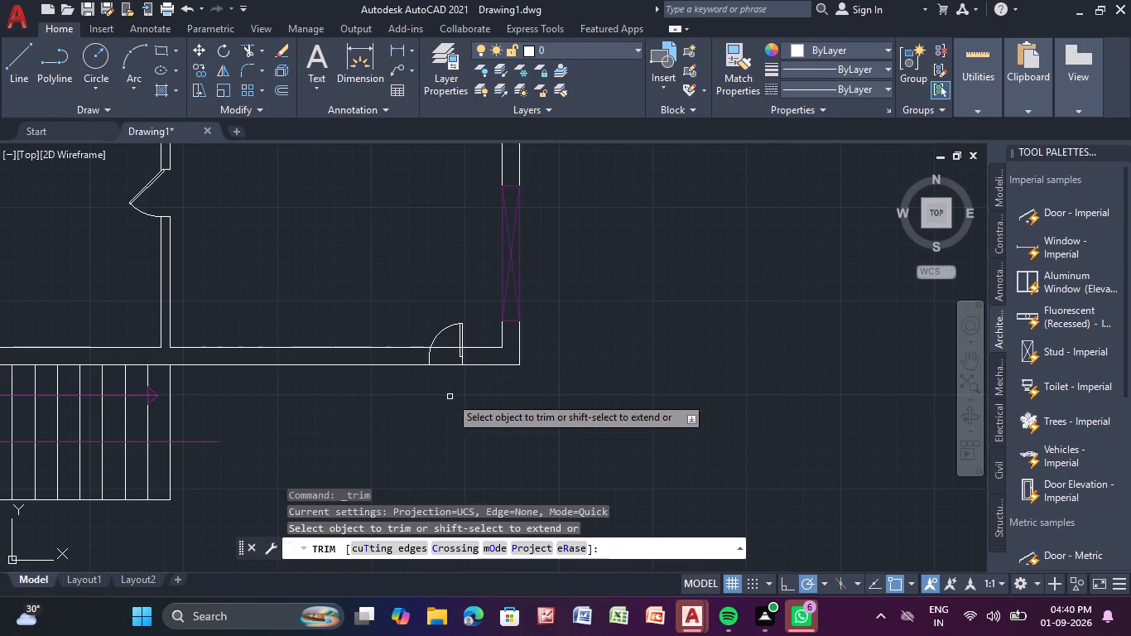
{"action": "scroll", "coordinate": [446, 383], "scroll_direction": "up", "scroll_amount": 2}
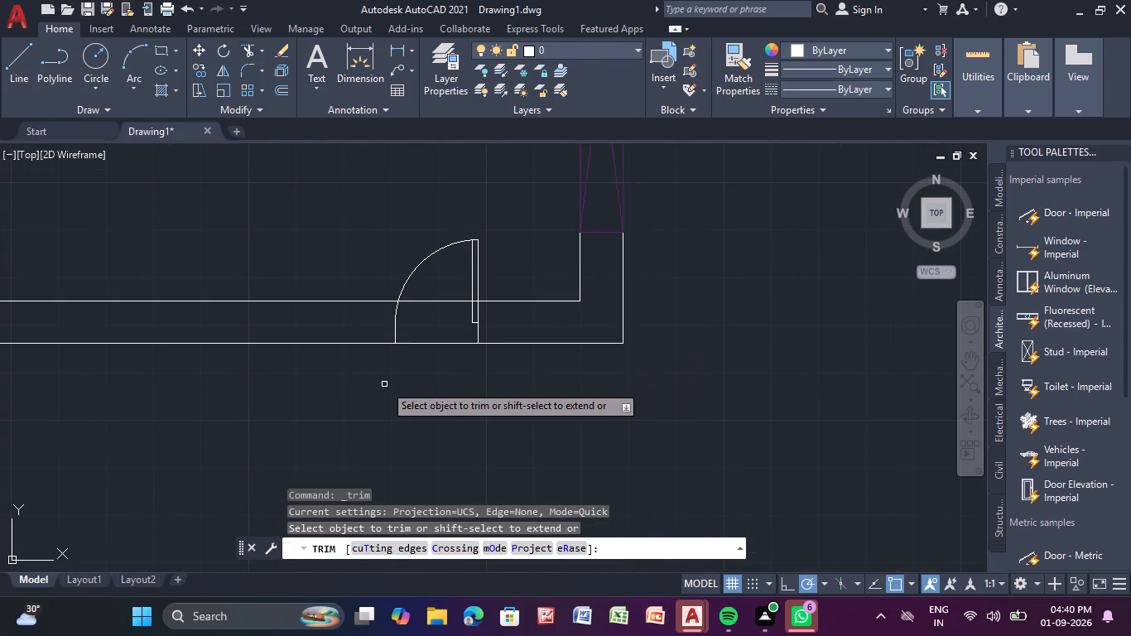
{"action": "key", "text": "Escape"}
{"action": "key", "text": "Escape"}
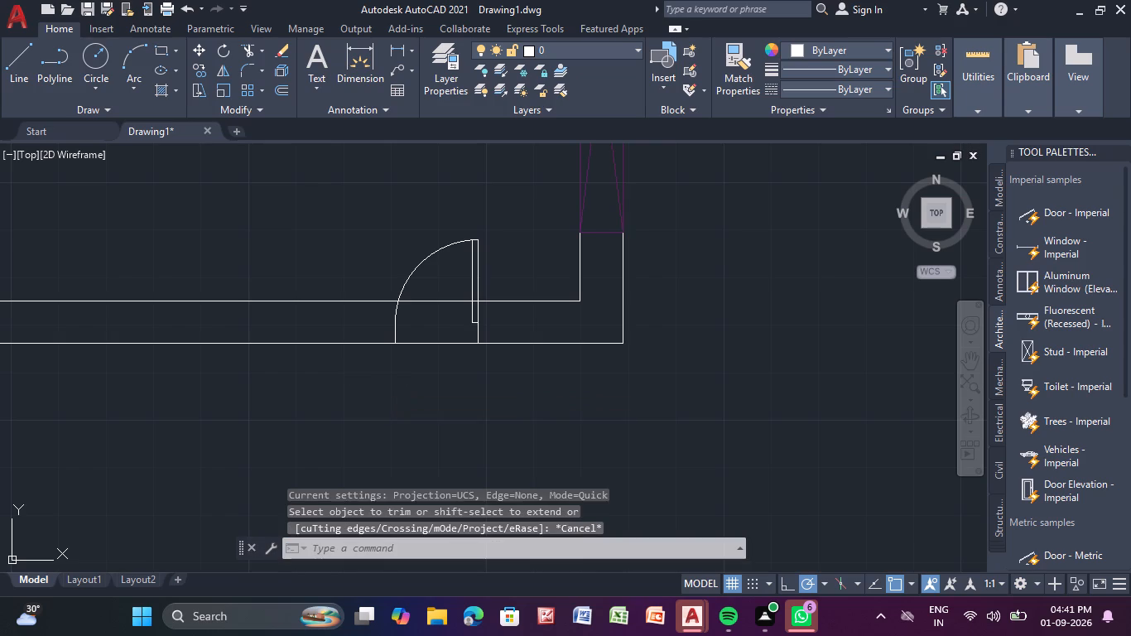
Draw helper lines joining the new door's two jamb ends about 6 1/2" outside the bottom exterior wall.
{"action": "key", "text": "l"}
{"action": "key", "text": "Return"}
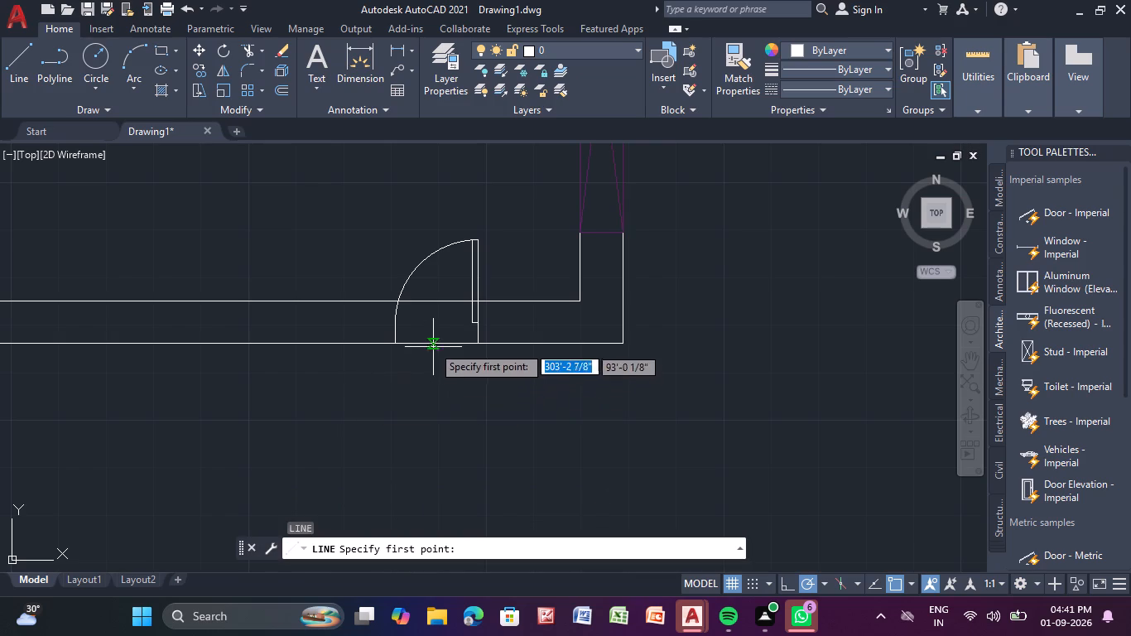
{"action": "left_click_drag", "start_coordinate": [391, 348], "coordinate": [390, 359]}
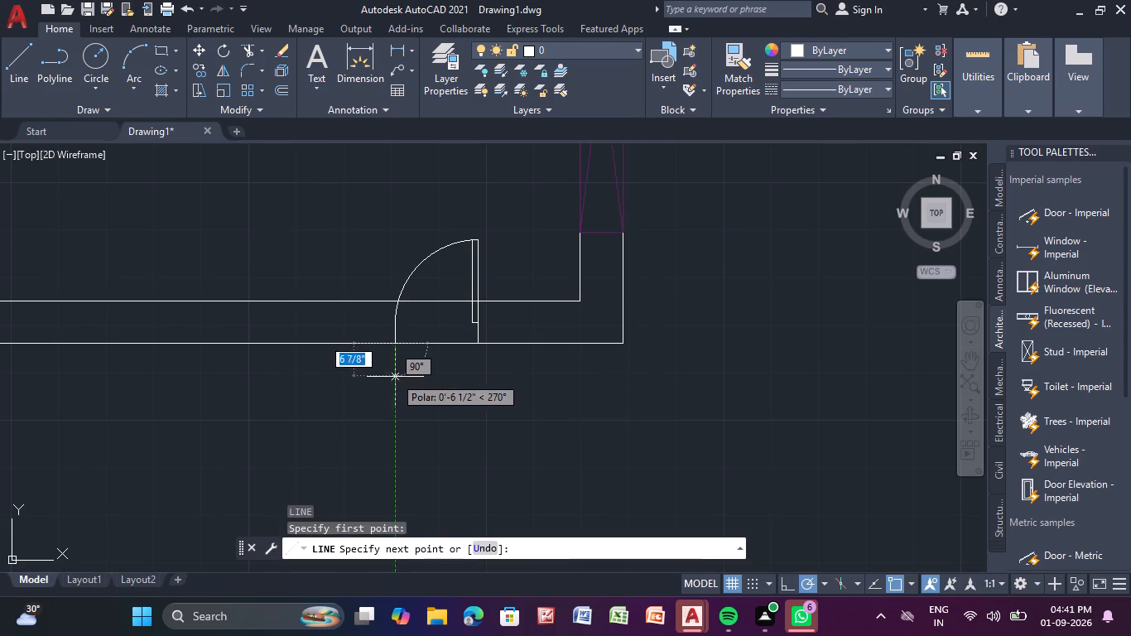
{"action": "left_click", "coordinate": [396, 378]}
{"action": "left_click", "coordinate": [484, 377]}
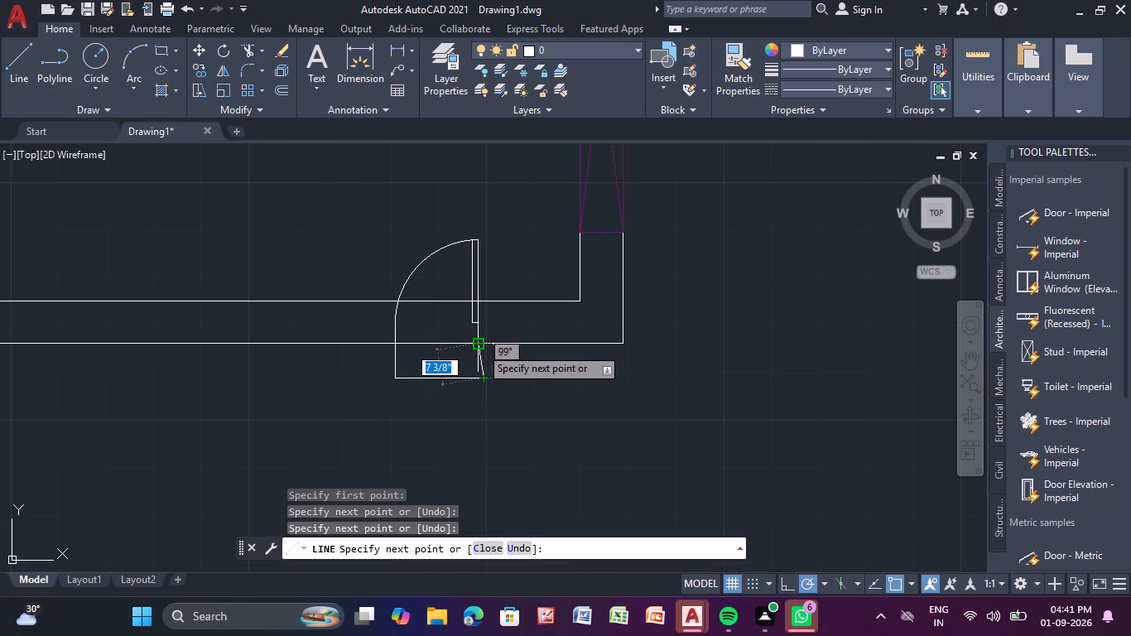
{"action": "left_click", "coordinate": [481, 345]}
{"action": "key", "text": "Escape"}
{"action": "key", "text": "Escape"}
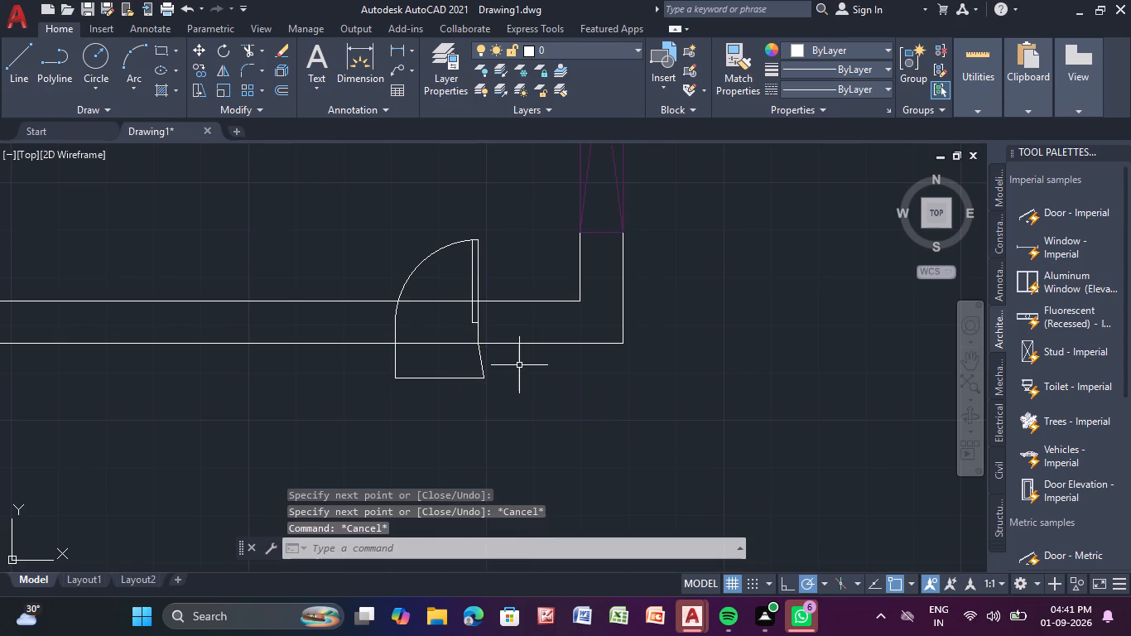
Trim both wall lines out of the door opening between the jambs and remove the helper lines below it.
{"action": "key", "text": "t"}
{"action": "key", "text": "r"}
{"action": "key", "text": "Return"}
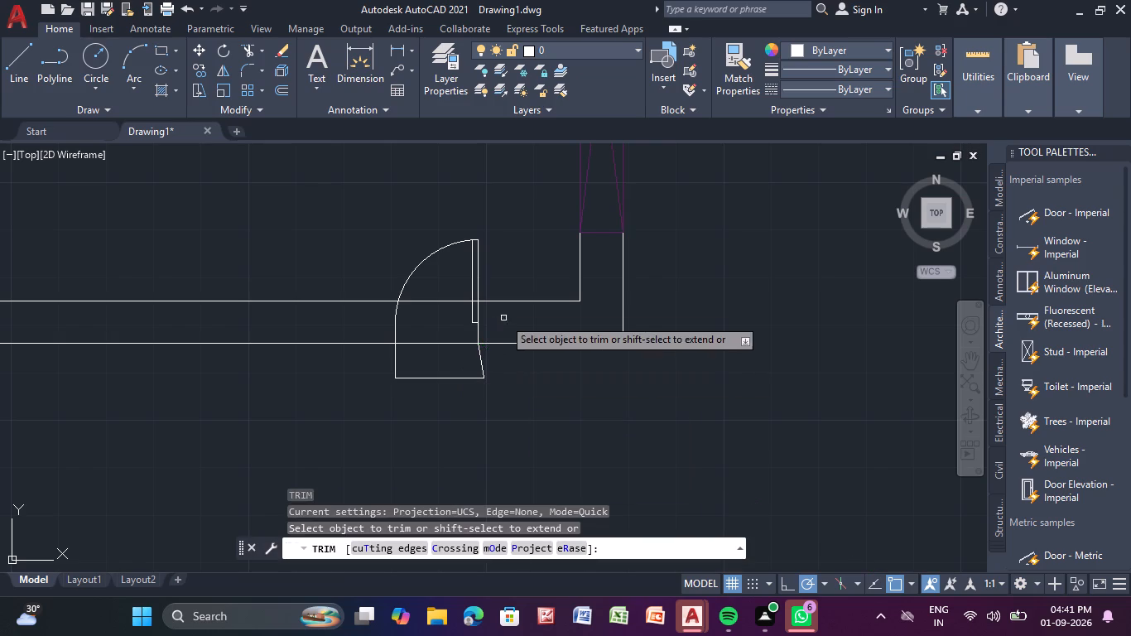
{"action": "left_click", "coordinate": [434, 301]}
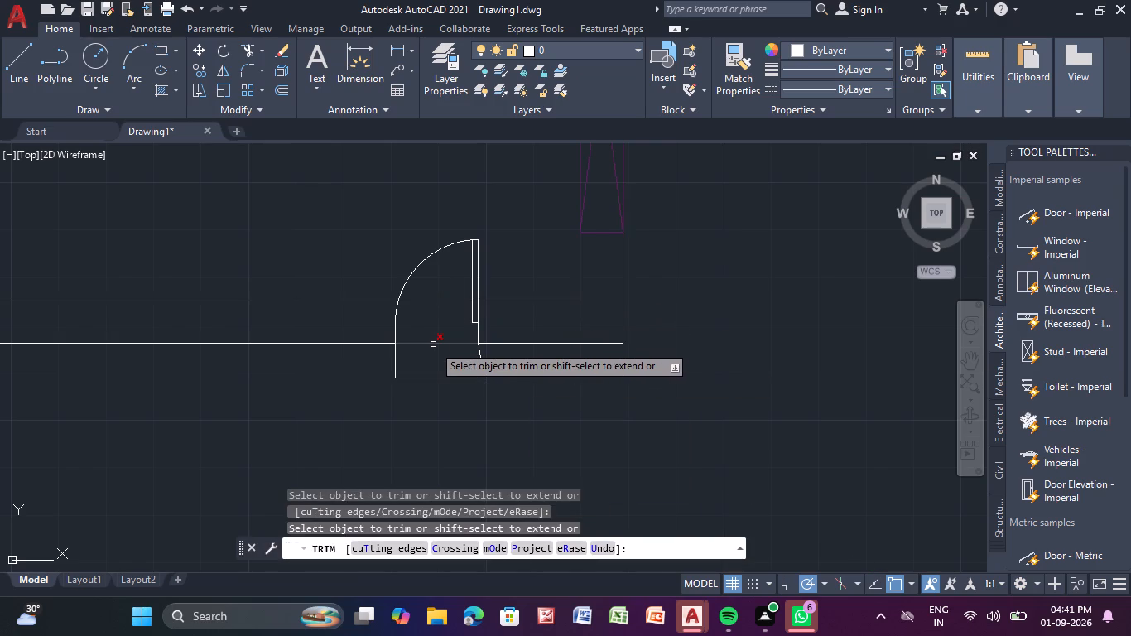
{"action": "left_click", "coordinate": [433, 344]}
{"action": "left_click", "coordinate": [423, 381]}
{"action": "left_click", "coordinate": [428, 375]}
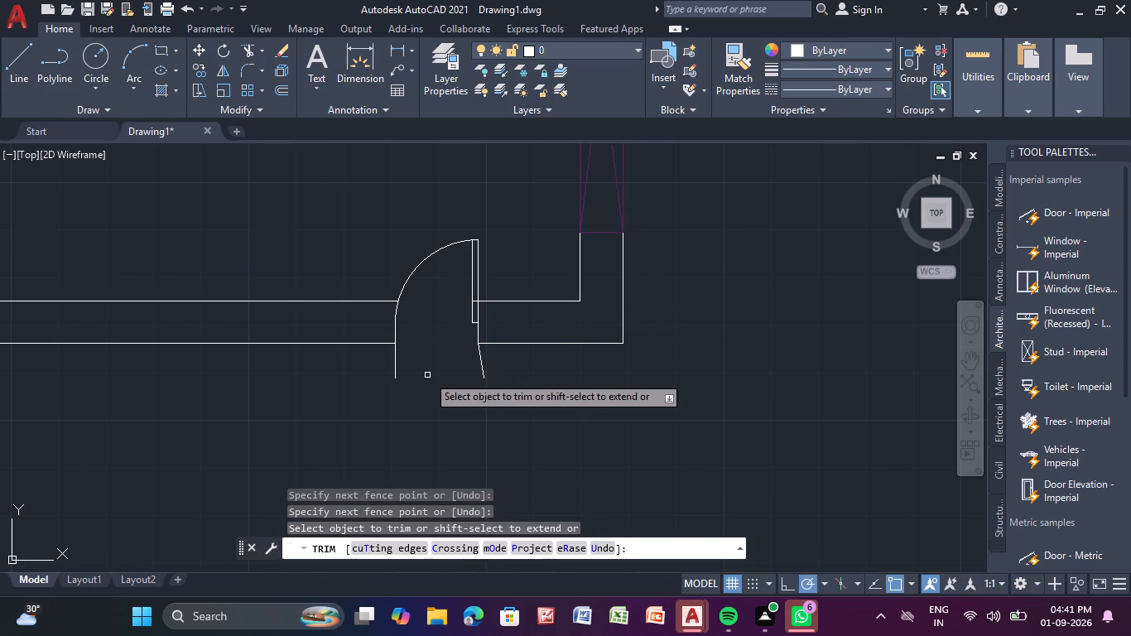
{"action": "left_click_drag", "start_coordinate": [391, 363], "coordinate": [404, 359]}
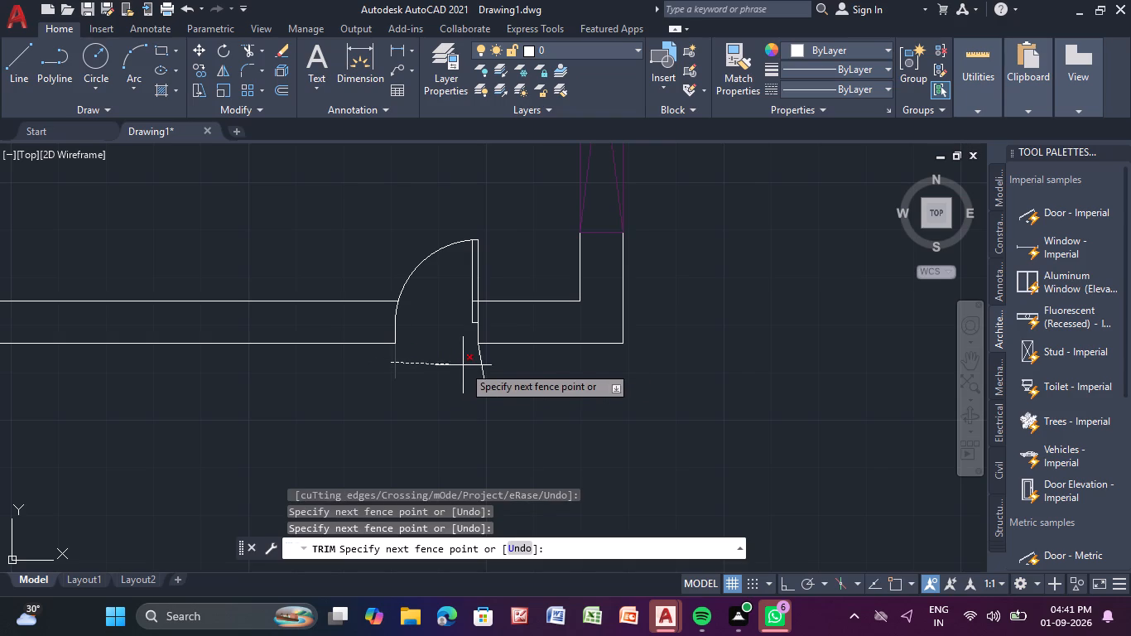
{"action": "left_click", "coordinate": [485, 365]}
Trim the short piece of inner wall line that crosses the door leaf.
{"action": "middle_click_drag", "start_coordinate": [494, 329], "coordinate": [498, 341]}
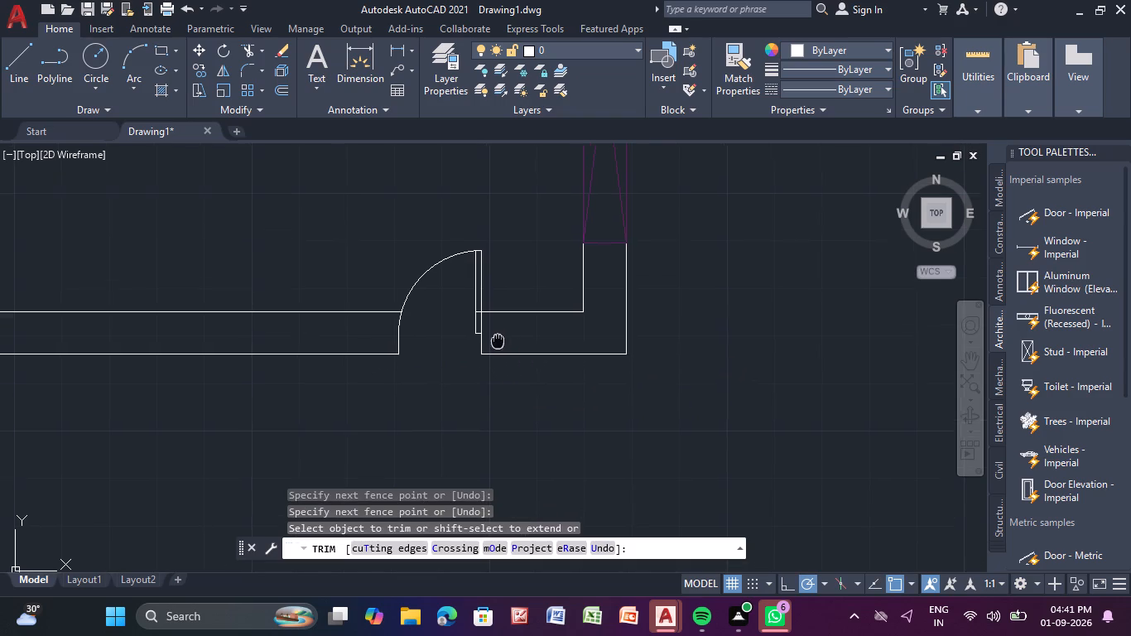
{"action": "middle_click_drag", "start_coordinate": [498, 341], "coordinate": [496, 361]}
{"action": "scroll", "coordinate": [483, 335], "scroll_direction": "up", "scroll_amount": 3}
{"action": "left_click", "coordinate": [443, 324]}
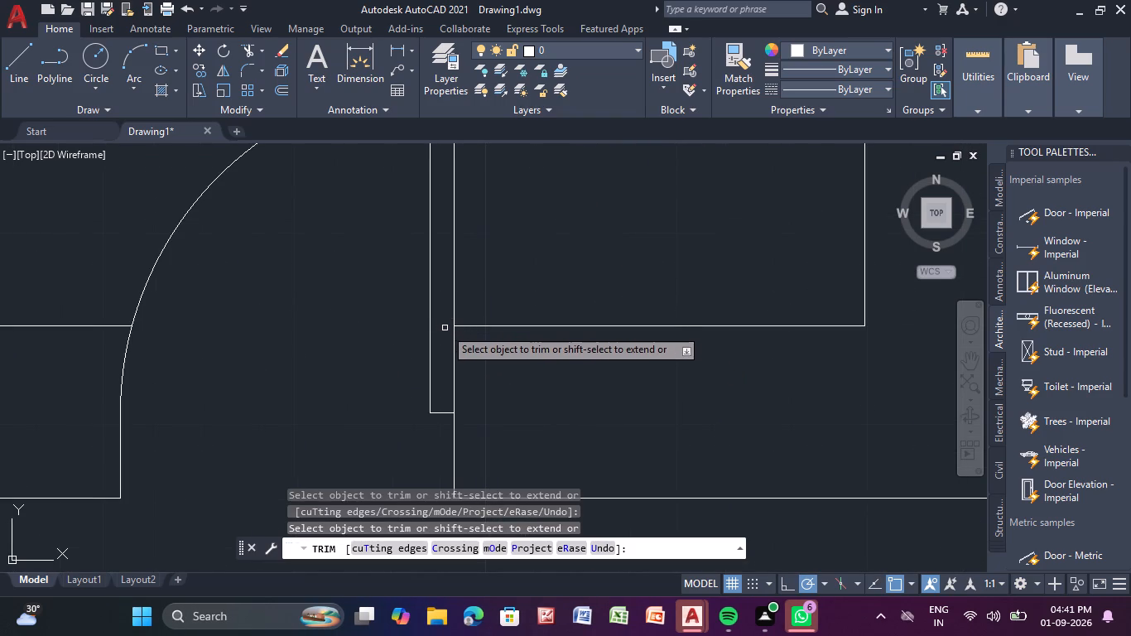
{"action": "scroll", "coordinate": [338, 356], "scroll_direction": "down", "scroll_amount": 3}
{"action": "key", "text": "Escape"}
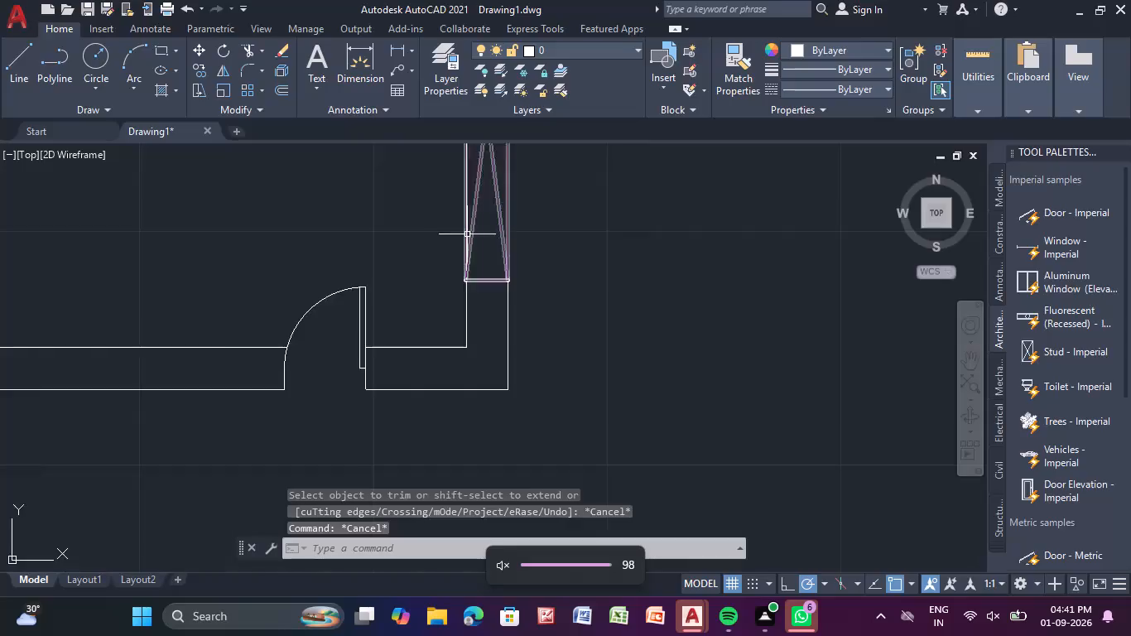
Delete the purple window from the large room's exterior side wall, just above the corner by the new door.
{"action": "middle_click_drag", "start_coordinate": [467, 234], "coordinate": [442, 378]}
{"action": "scroll", "coordinate": [467, 234], "scroll_direction": "up", "scroll_amount": 1}
{"action": "scroll", "coordinate": [454, 345], "scroll_direction": "down", "scroll_amount": 2}
{"action": "middle_click_drag", "start_coordinate": [452, 342], "coordinate": [467, 369]}
{"action": "scroll", "coordinate": [463, 349], "scroll_direction": "up", "scroll_amount": 7}
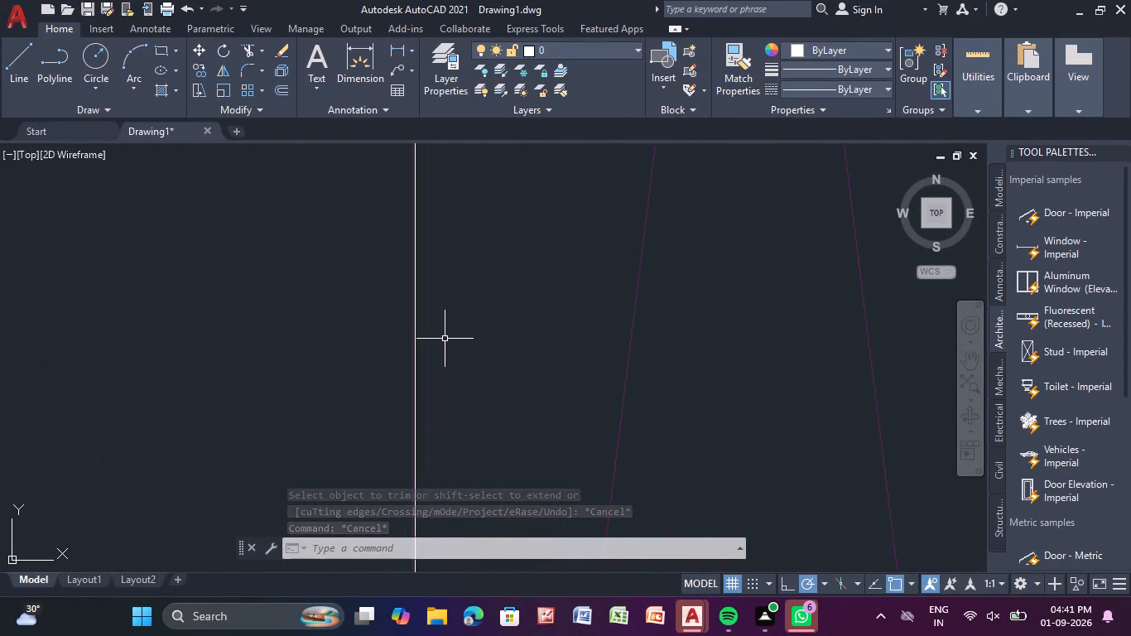
{"action": "scroll", "coordinate": [397, 339], "scroll_direction": "up", "scroll_amount": 4}
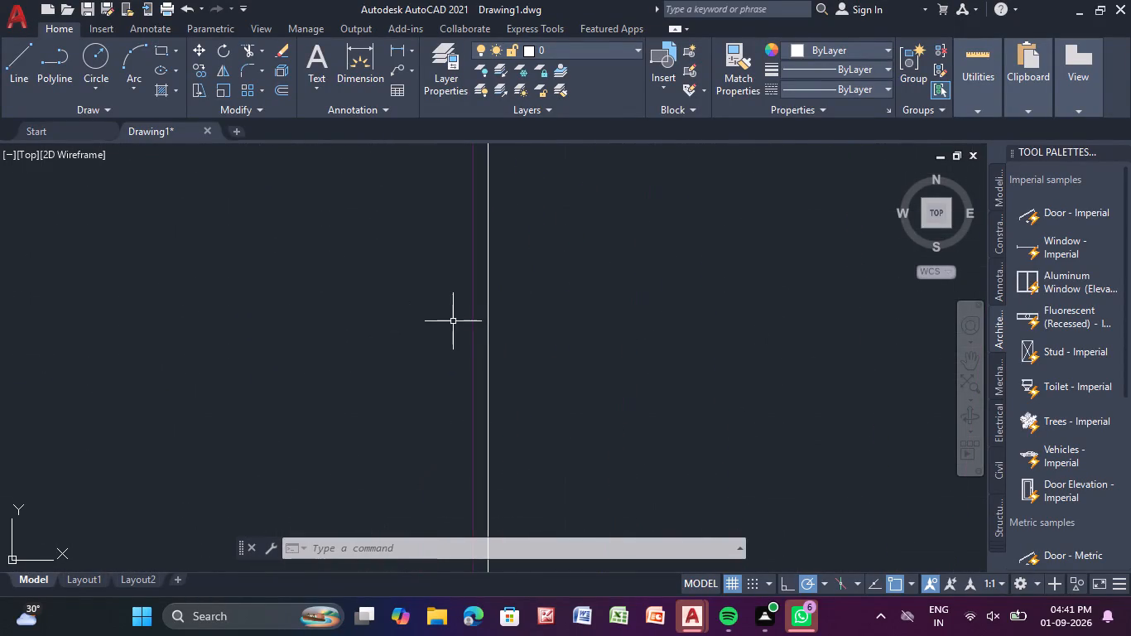
{"action": "left_click", "coordinate": [470, 317]}
{"action": "key", "text": "Delete"}
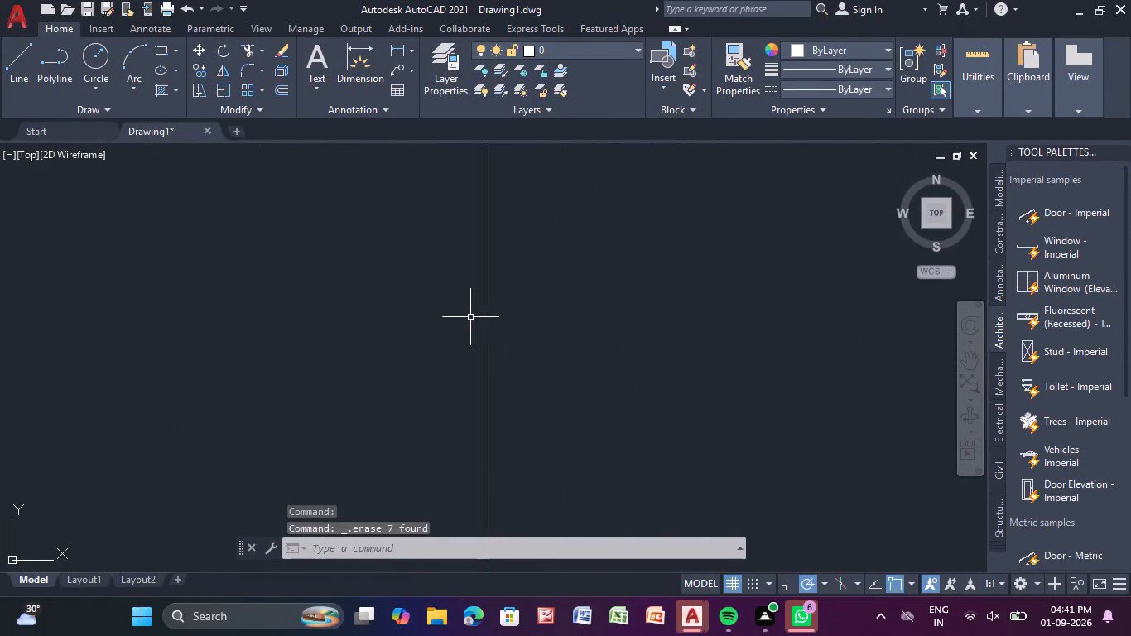
Turn on Ortho mode and set the current object colour to purple 100,33,101.
{"action": "right_click", "coordinate": [470, 317]}
{"action": "left_click", "coordinate": [559, 380]}
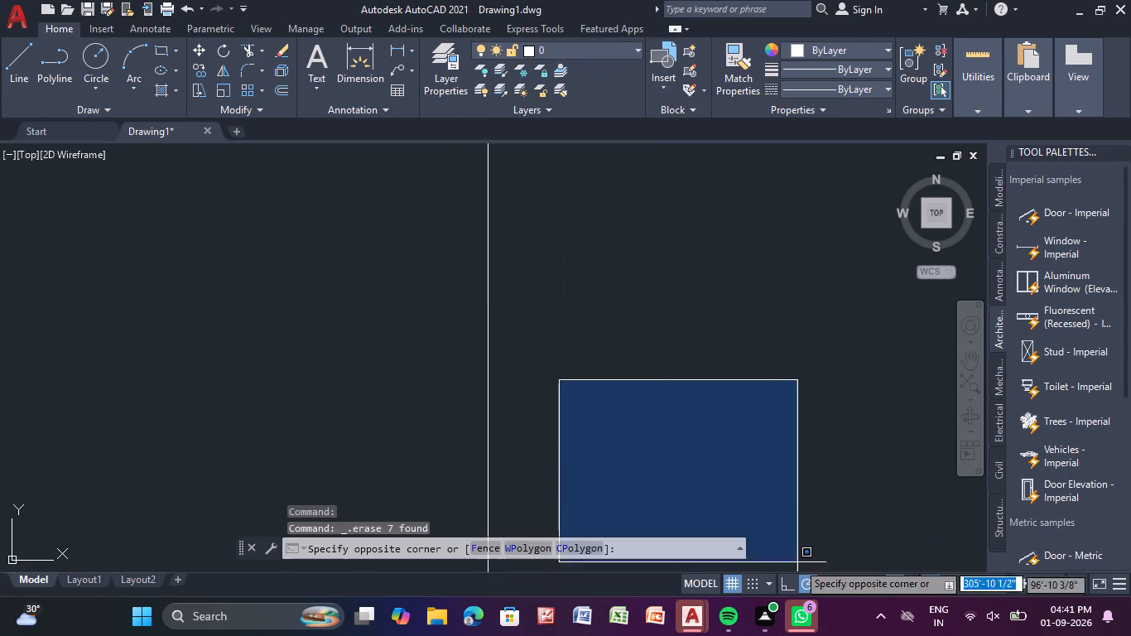
{"action": "left_click", "coordinate": [802, 503]}
{"action": "left_click", "coordinate": [785, 582]}
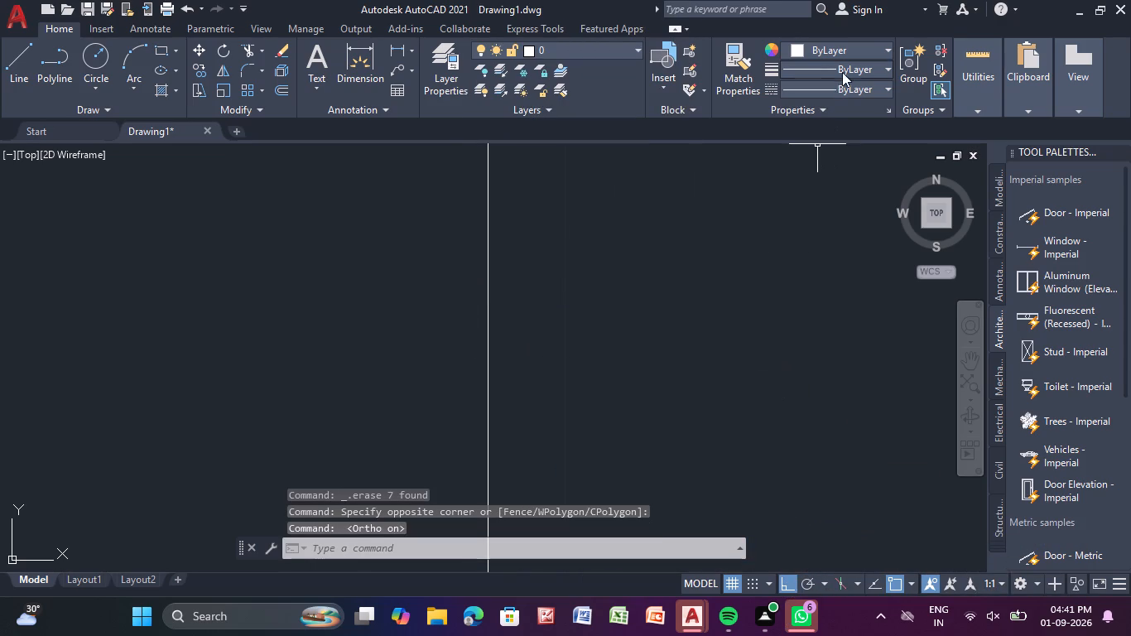
{"action": "left_click", "coordinate": [856, 54]}
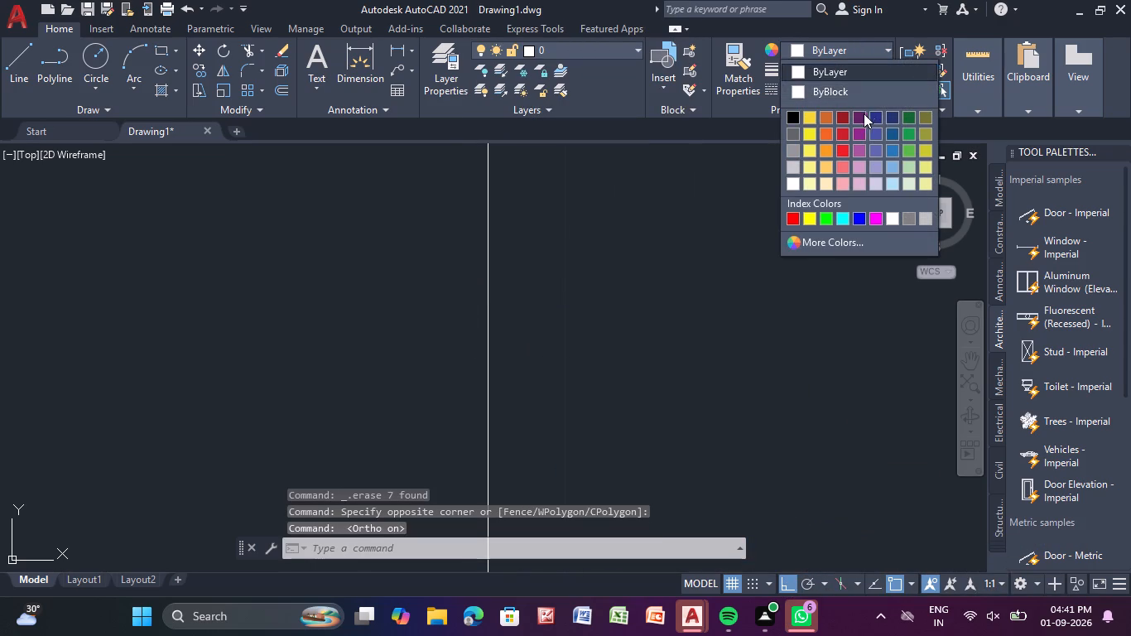
{"action": "left_click", "coordinate": [861, 115]}
Draw a line inward across the exterior side wall above the new door's corner, continuing 8' up the inner wall line.
{"action": "key", "text": "l"}
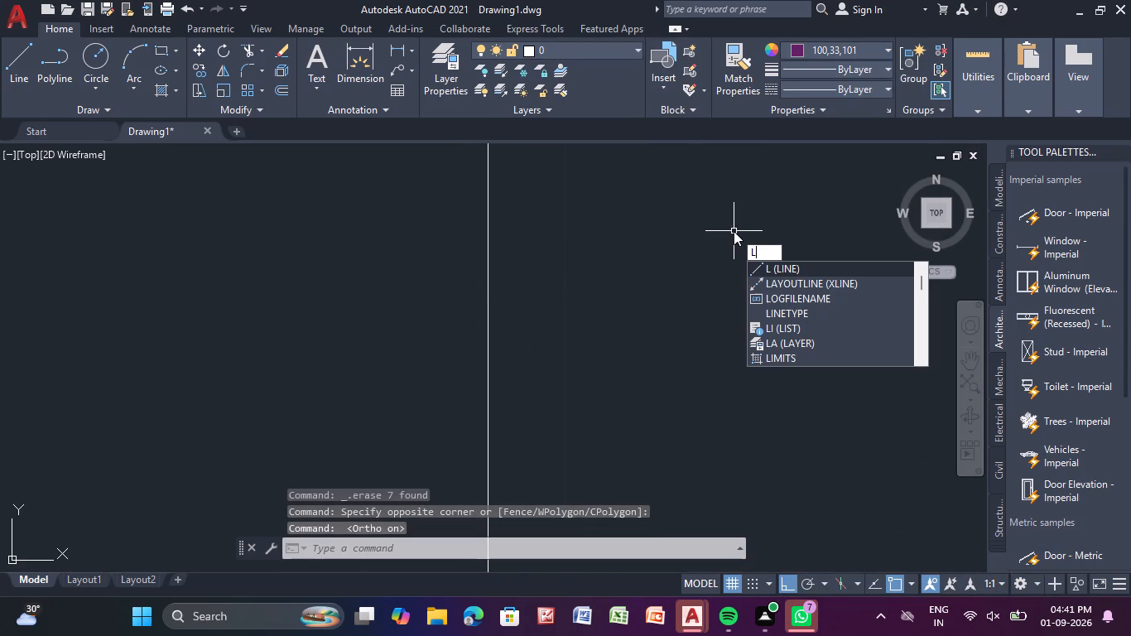
{"action": "left_click", "coordinate": [787, 267]}
{"action": "scroll", "coordinate": [725, 244], "scroll_direction": "down", "scroll_amount": 3}
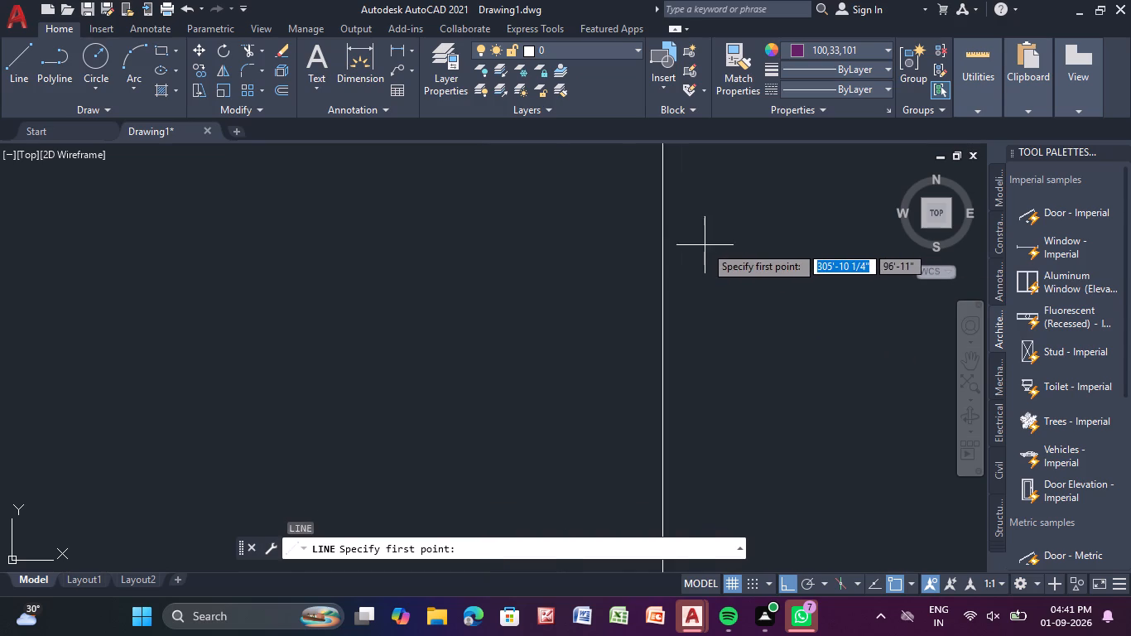
{"action": "scroll", "coordinate": [703, 242], "scroll_direction": "down", "scroll_amount": 9}
{"action": "middle_click_drag", "start_coordinate": [715, 223], "coordinate": [599, 398]}
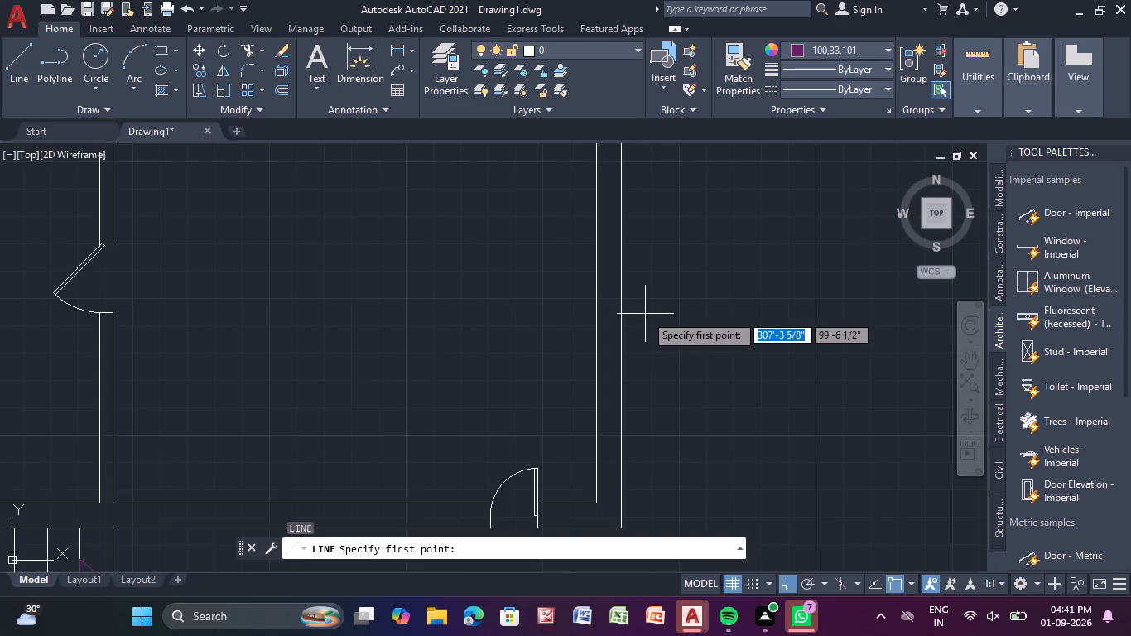
{"action": "scroll", "coordinate": [639, 318], "scroll_direction": "down", "scroll_amount": 1}
{"action": "middle_click_drag", "start_coordinate": [645, 316], "coordinate": [628, 412]}
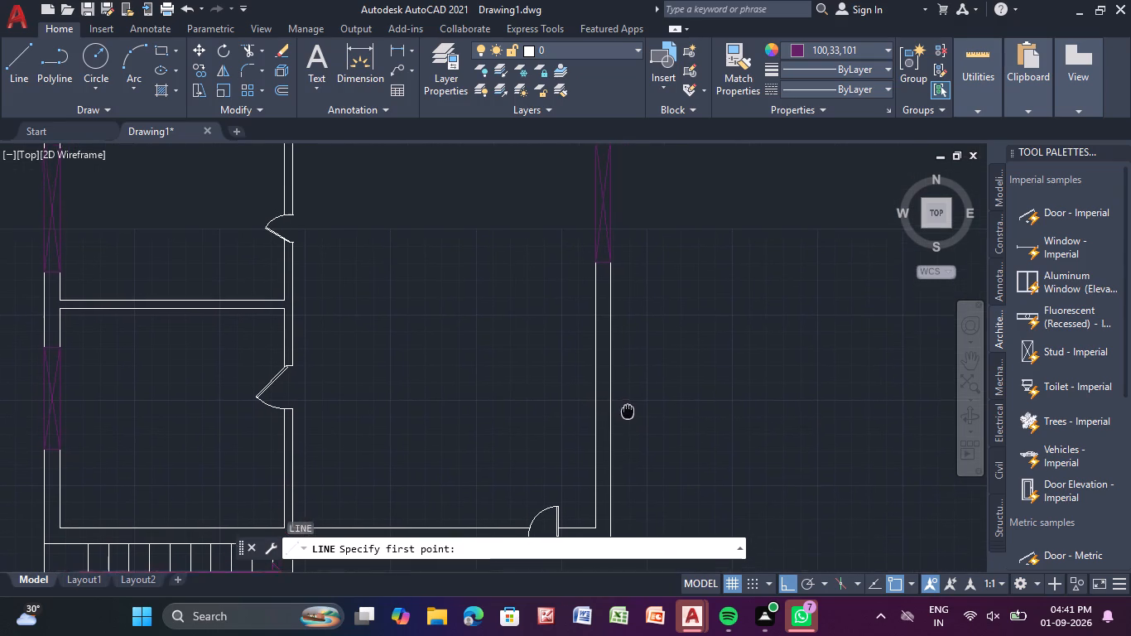
{"action": "middle_click_drag", "start_coordinate": [628, 412], "coordinate": [626, 415]}
{"action": "middle_click_drag", "start_coordinate": [626, 416], "coordinate": [648, 349]}
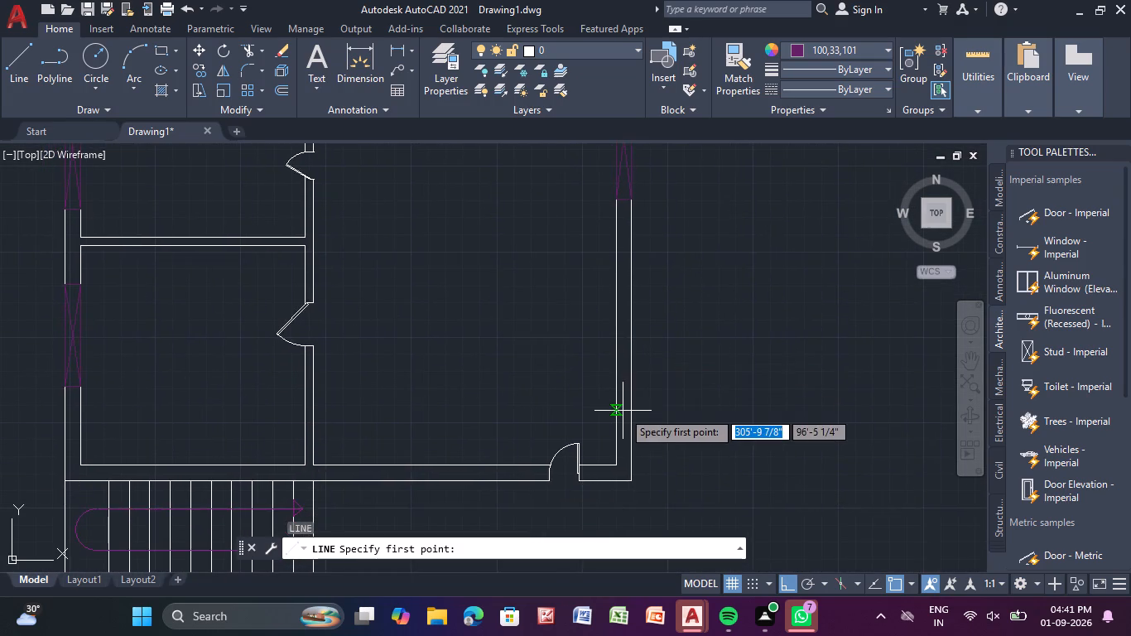
{"action": "scroll", "coordinate": [623, 411], "scroll_direction": "up", "scroll_amount": 2}
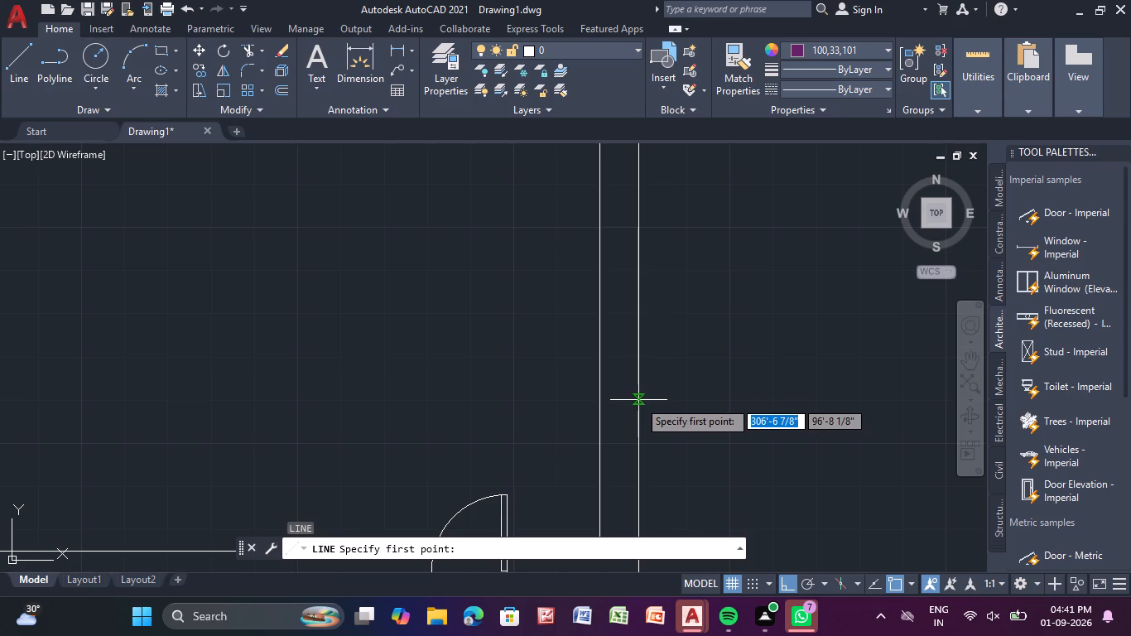
{"action": "left_click", "coordinate": [638, 400]}
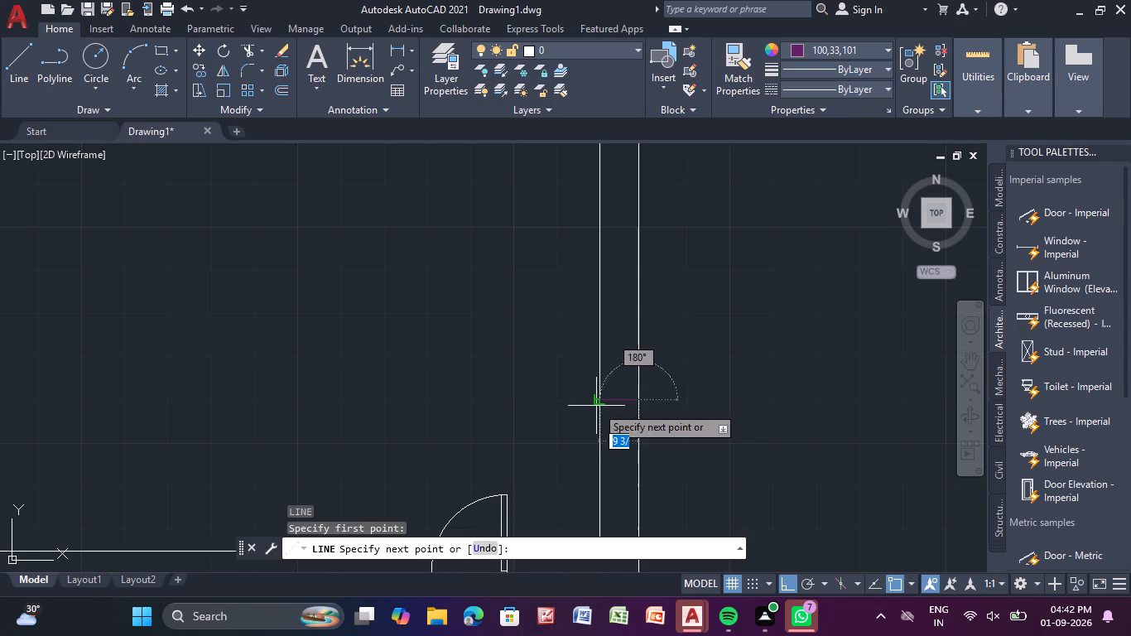
{"action": "left_click_drag", "start_coordinate": [601, 403], "coordinate": [612, 390]}
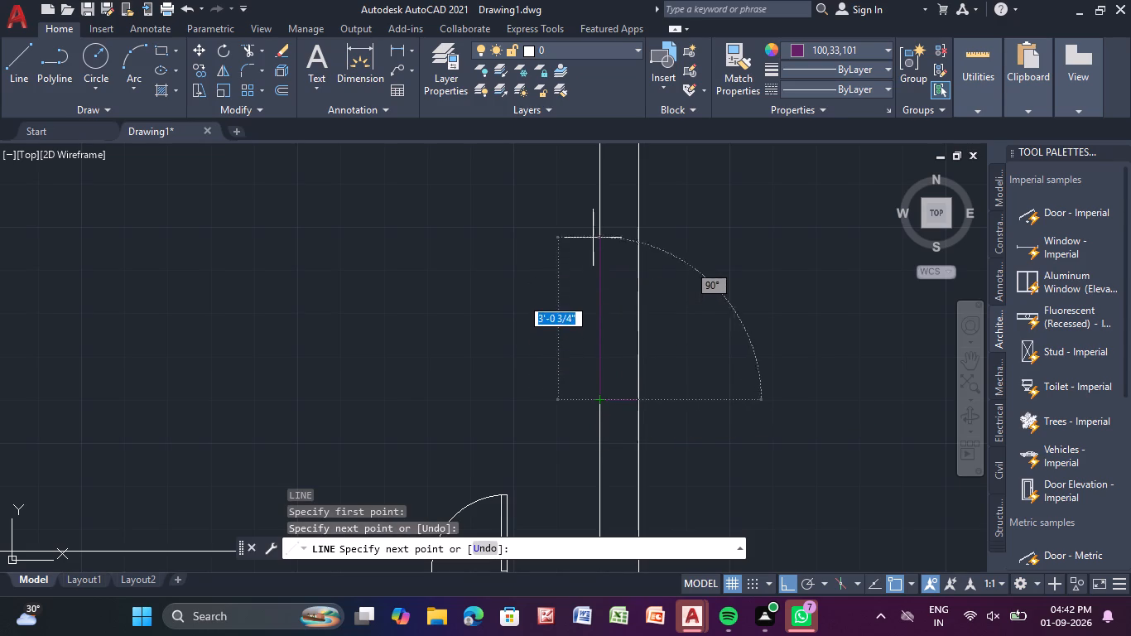
{"action": "middle_click_drag", "start_coordinate": [608, 223], "coordinate": [542, 363]}
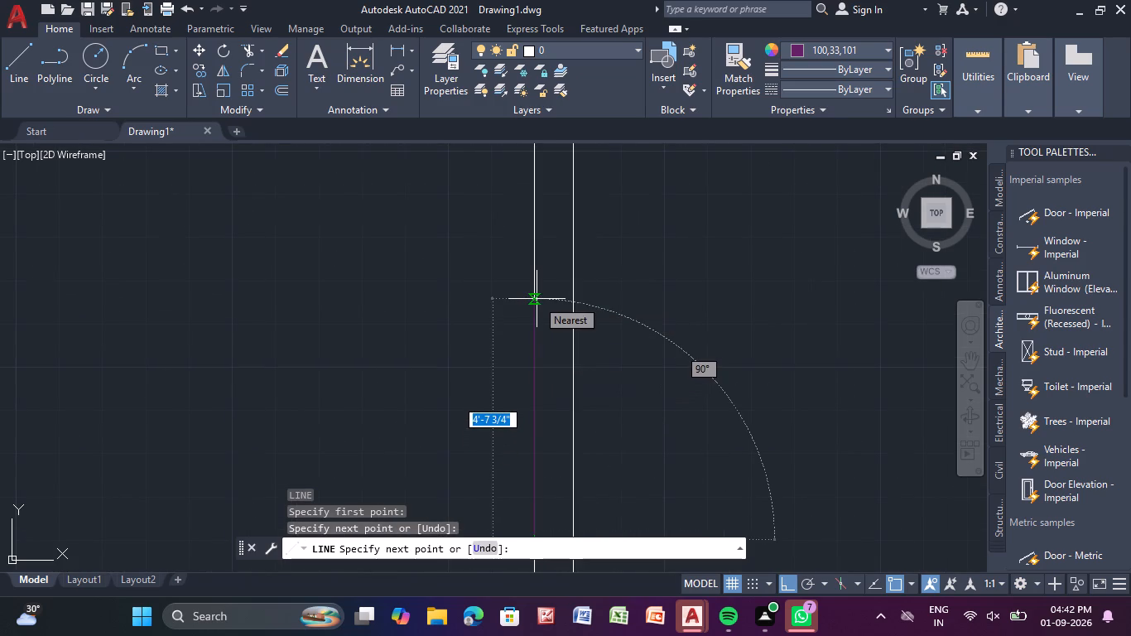
{"action": "type", "text": "8'"}
{"action": "key", "text": "Return"}
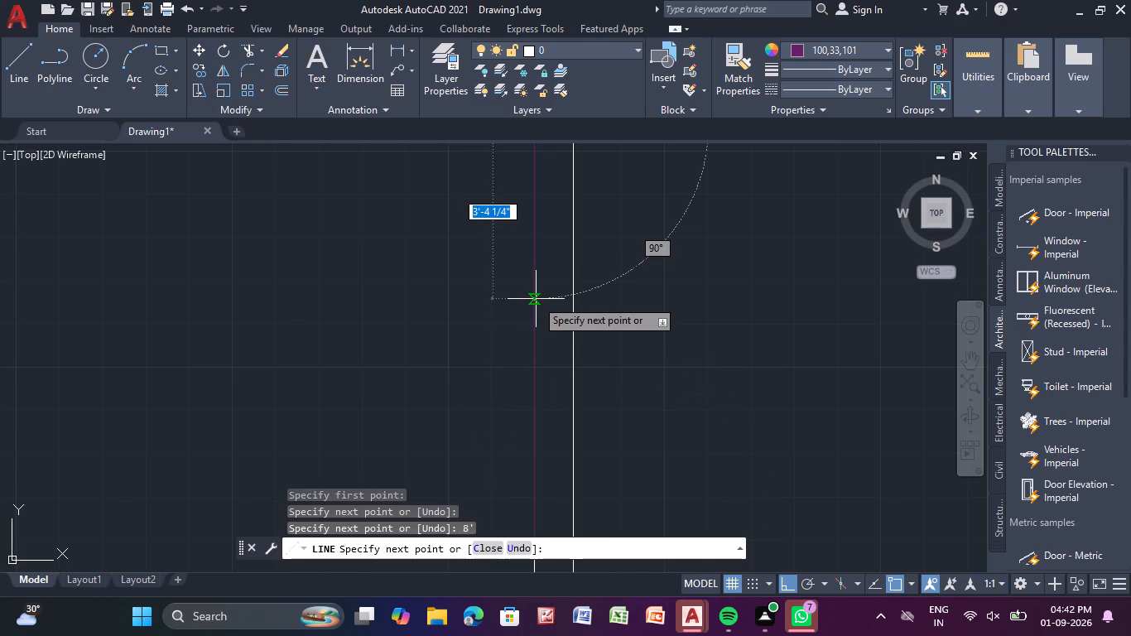
Close the 8' window outline across the wall thickness and back down the outer wall line to its start.
{"action": "scroll", "coordinate": [555, 219], "scroll_direction": "down", "scroll_amount": 1}
{"action": "middle_click_drag", "start_coordinate": [555, 219], "coordinate": [526, 356]}
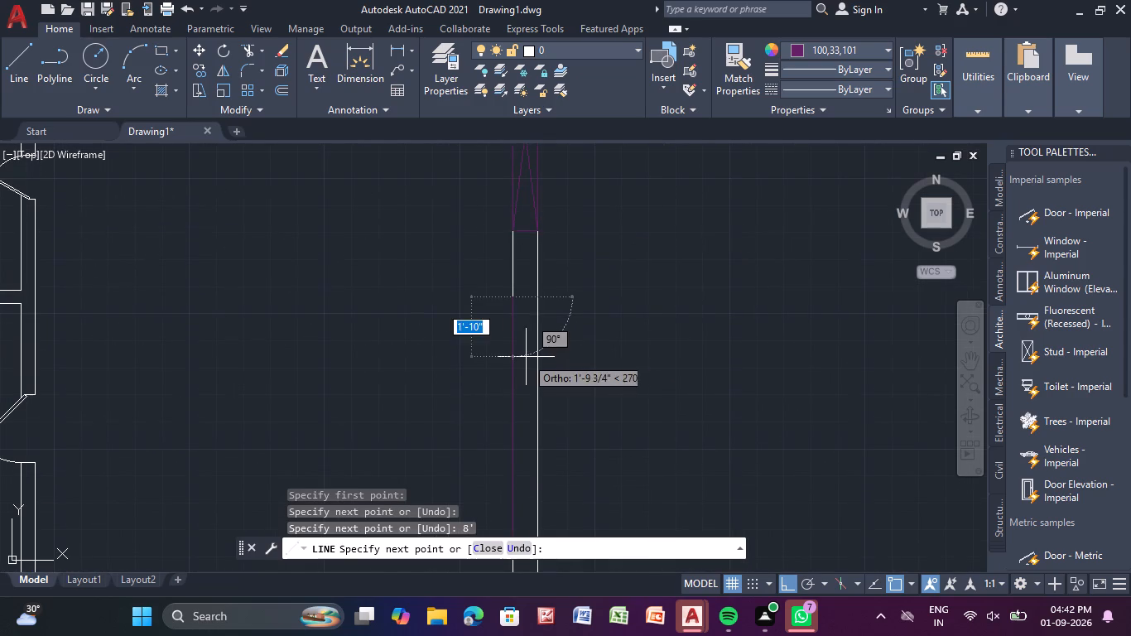
{"action": "left_click", "coordinate": [516, 296]}
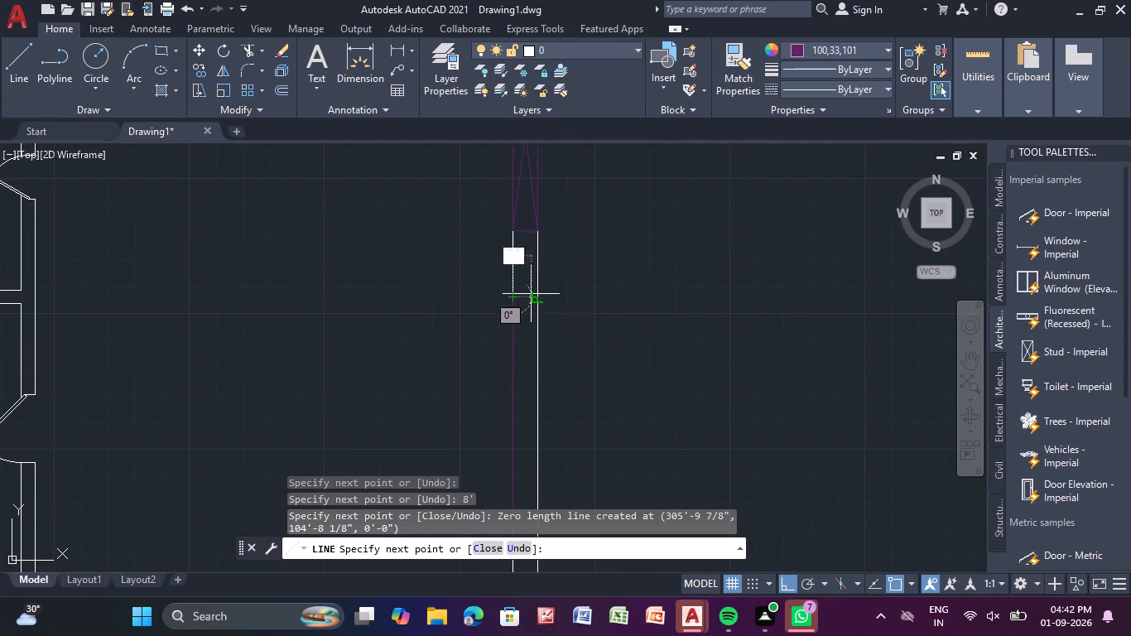
{"action": "left_click", "coordinate": [540, 298]}
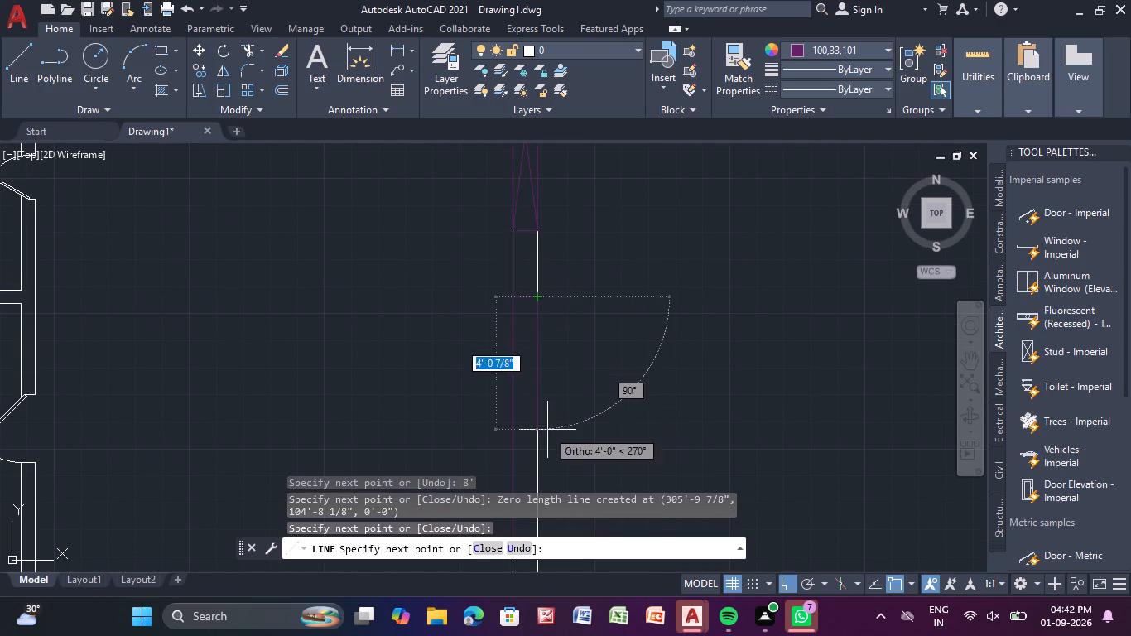
{"action": "scroll", "coordinate": [547, 431], "scroll_direction": "down", "scroll_amount": 1}
{"action": "middle_click_drag", "start_coordinate": [546, 426], "coordinate": [590, 277]}
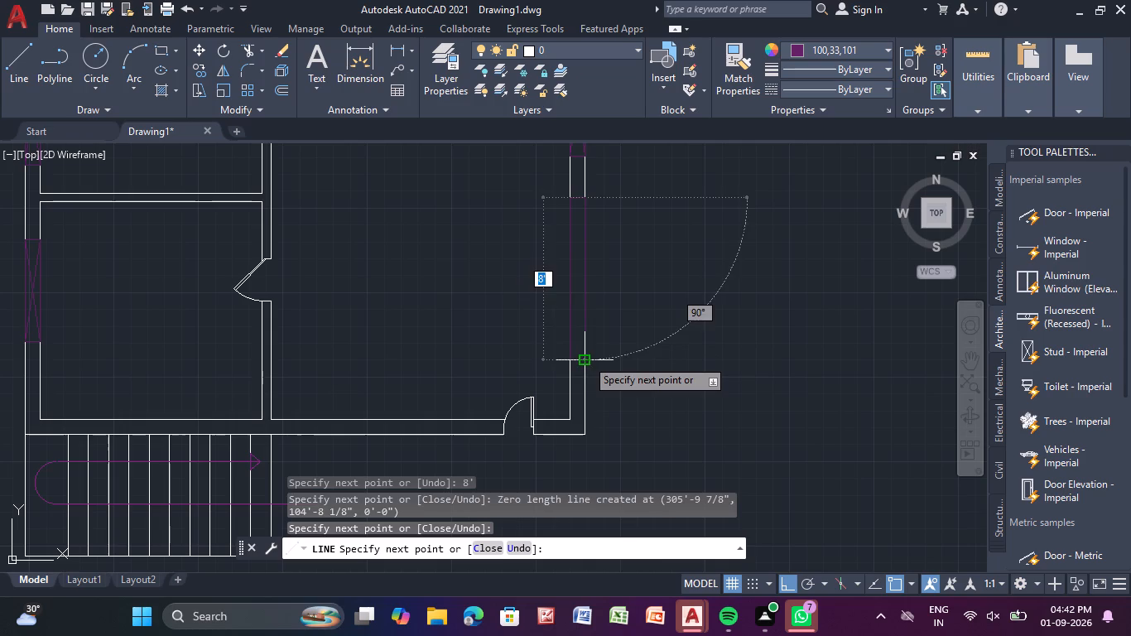
{"action": "left_click", "coordinate": [586, 359]}
Draw both crossing diagonals between opposite corners of the new window outline, continuing from its lower outer corner.
{"action": "scroll", "coordinate": [568, 210], "scroll_direction": "up", "scroll_amount": 2}
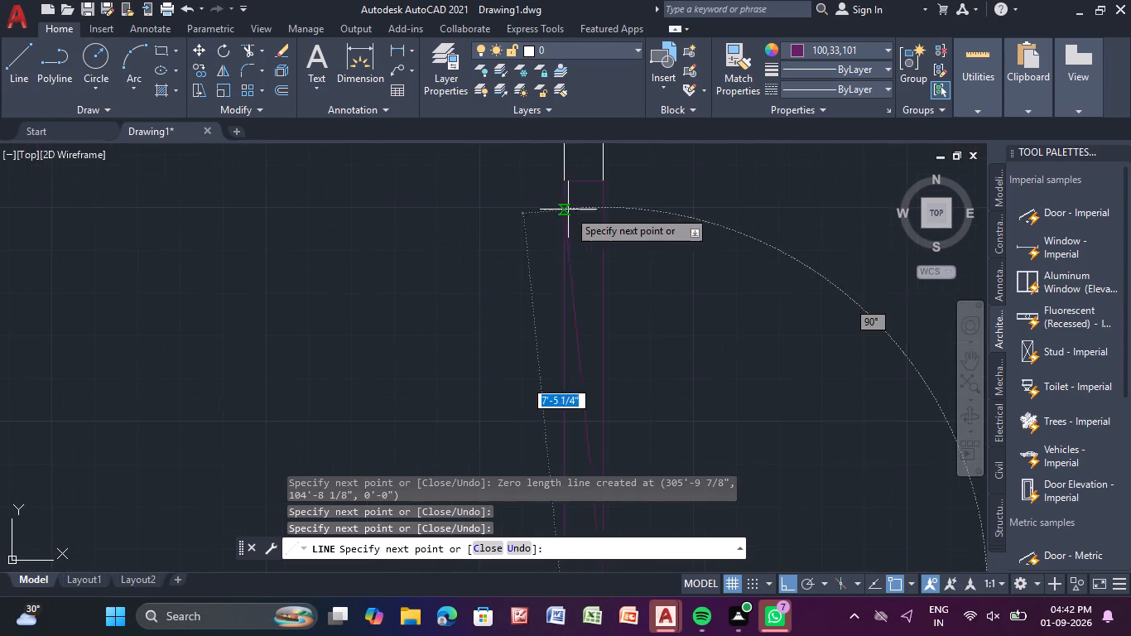
{"action": "left_click", "coordinate": [563, 185]}
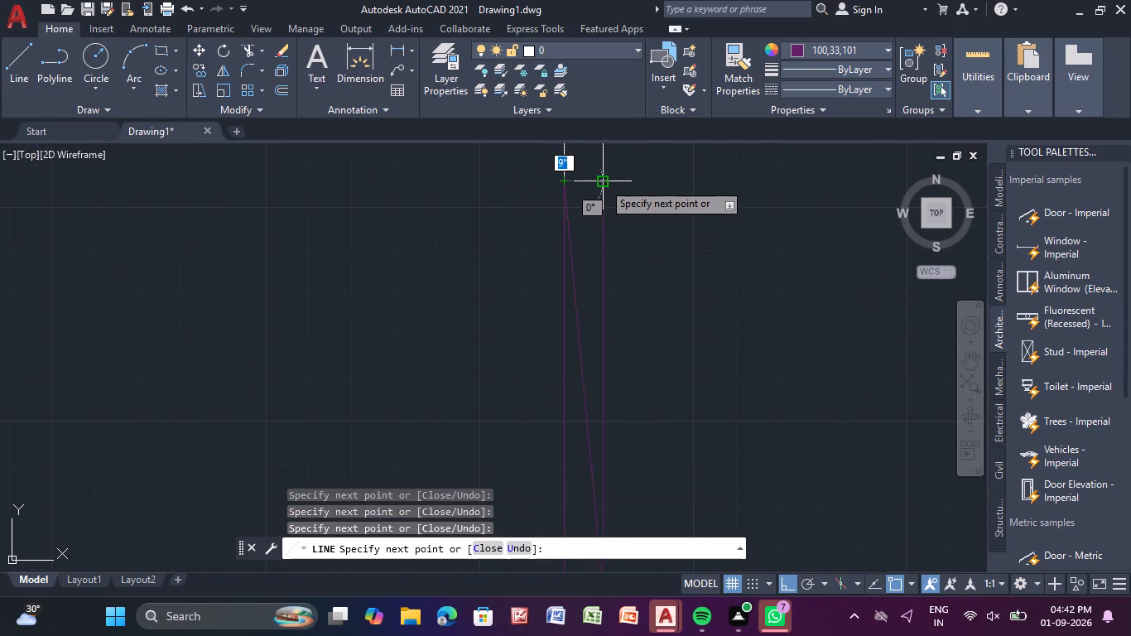
{"action": "left_click", "coordinate": [603, 182]}
{"action": "middle_click_drag", "start_coordinate": [570, 383], "coordinate": [657, 149]}
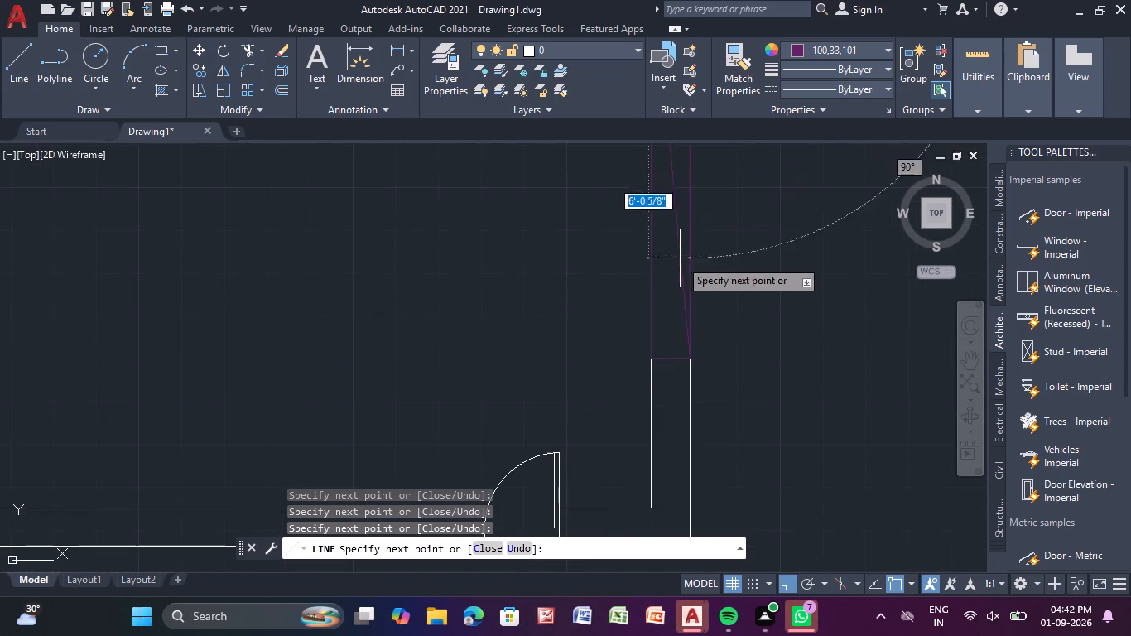
{"action": "left_click", "coordinate": [654, 360]}
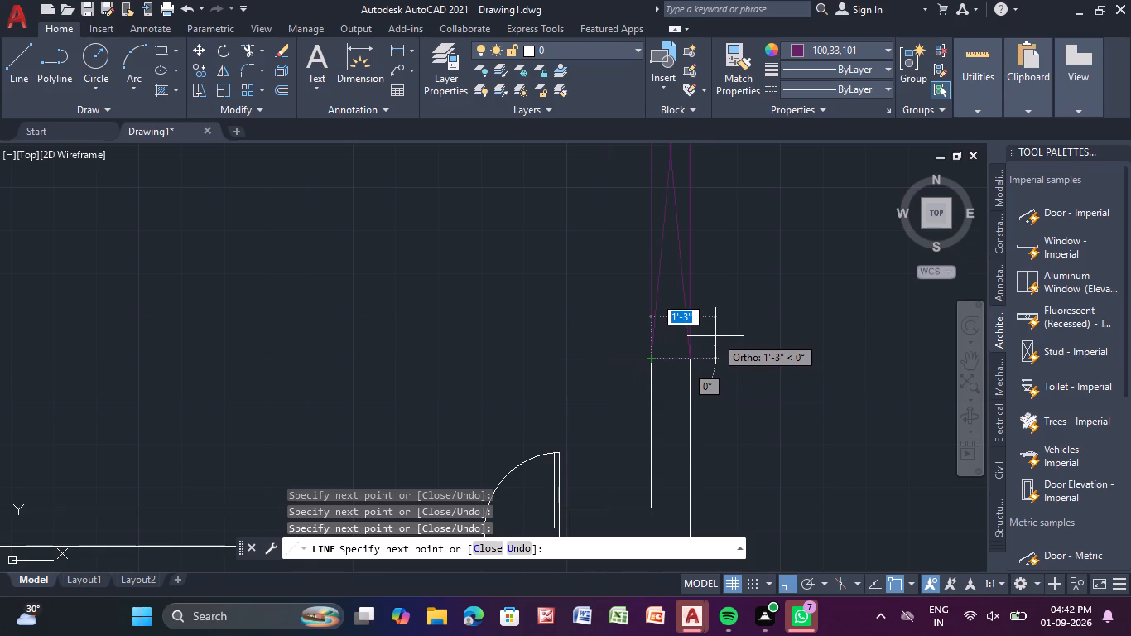
Move the small upper-middle room's door horizontally about 4'-4" from its left wall onto its right wall.
{"action": "key", "text": "Escape"}
{"action": "key", "text": "Escape"}
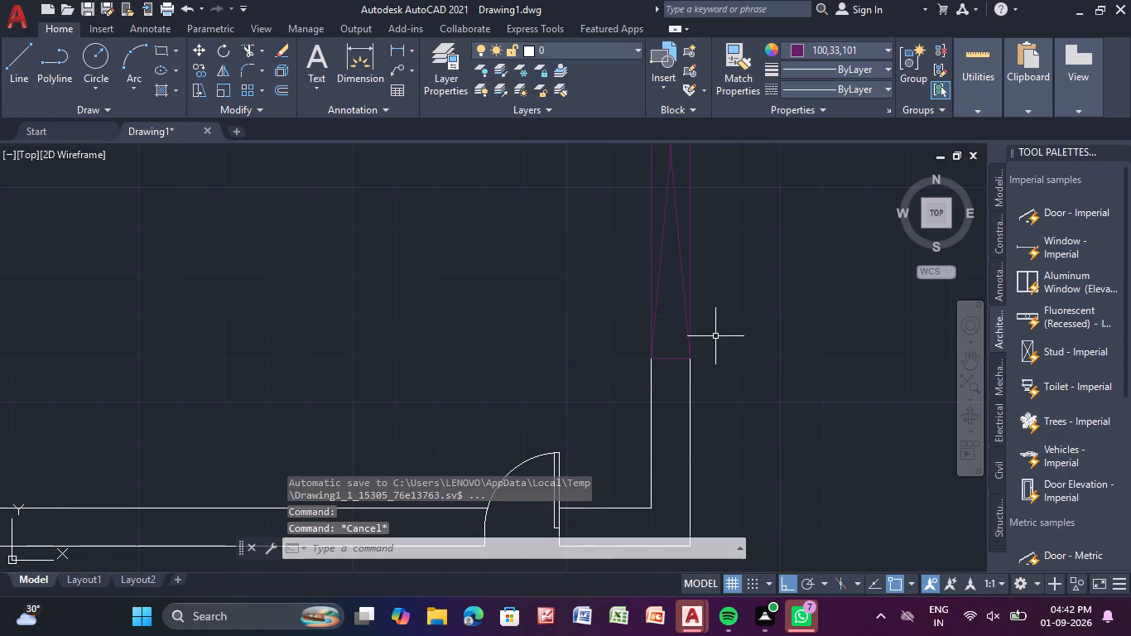
{"action": "scroll", "coordinate": [727, 354], "scroll_direction": "down", "scroll_amount": 5}
{"action": "middle_click_drag", "start_coordinate": [743, 337], "coordinate": [600, 457]}
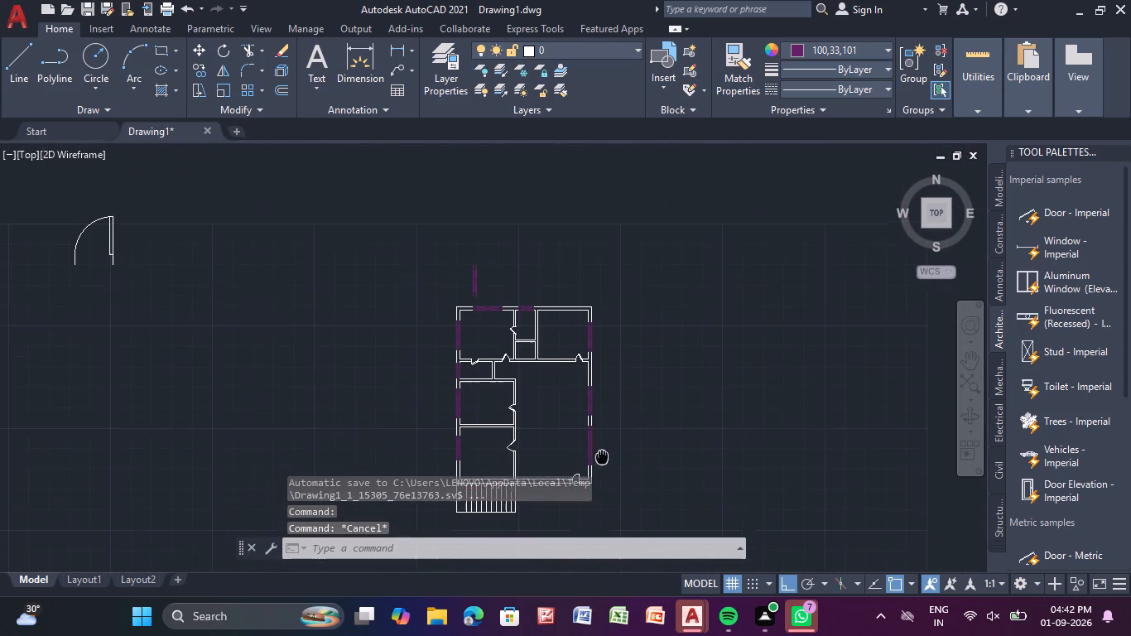
{"action": "middle_click_drag", "start_coordinate": [600, 457], "coordinate": [596, 455]}
{"action": "middle_click_drag", "start_coordinate": [540, 399], "coordinate": [560, 338]}
{"action": "middle_click_drag", "start_coordinate": [519, 318], "coordinate": [528, 355]}
{"action": "scroll", "coordinate": [541, 324], "scroll_direction": "up", "scroll_amount": 1}
{"action": "middle_click_drag", "start_coordinate": [541, 324], "coordinate": [530, 386]}
{"action": "scroll", "coordinate": [546, 348], "scroll_direction": "up", "scroll_amount": 1}
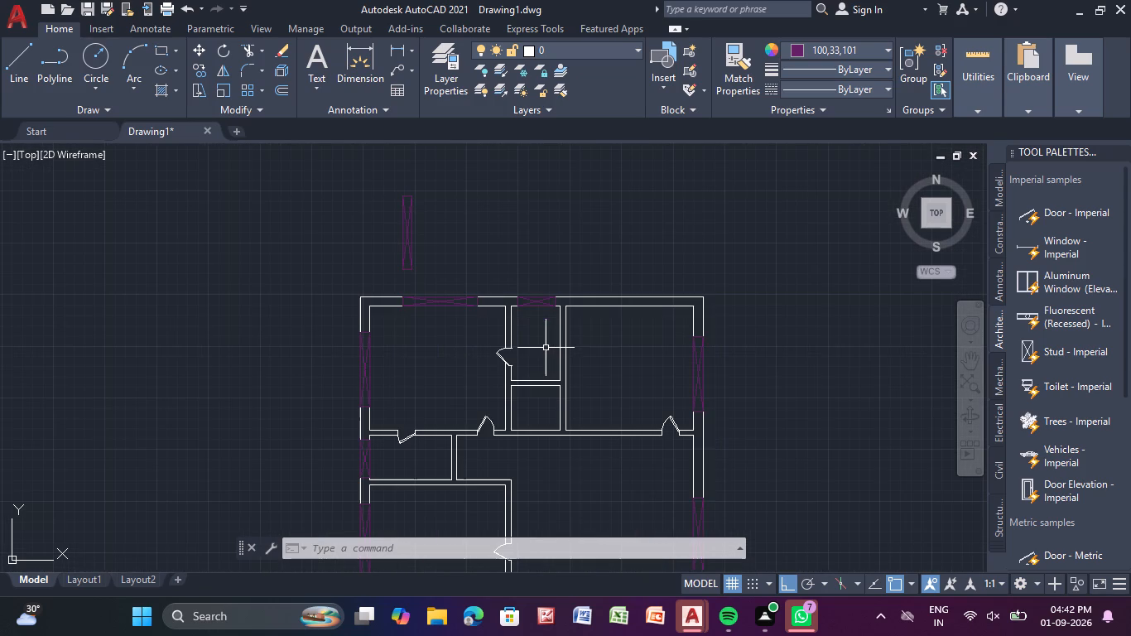
{"action": "scroll", "coordinate": [546, 348], "scroll_direction": "up", "scroll_amount": 1}
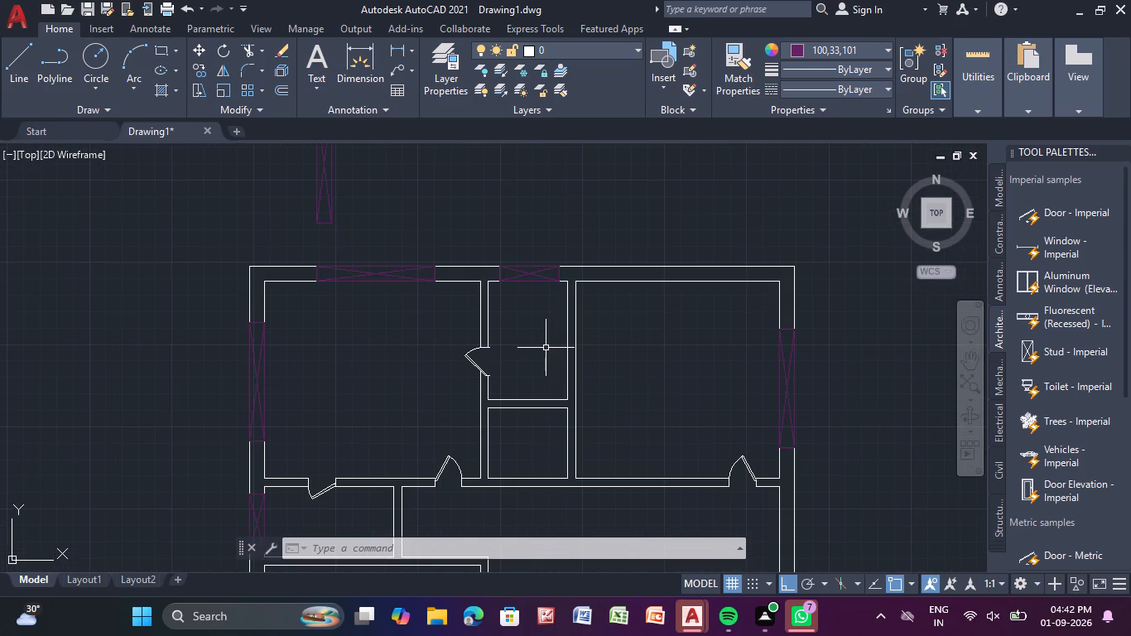
{"action": "left_click", "coordinate": [469, 356]}
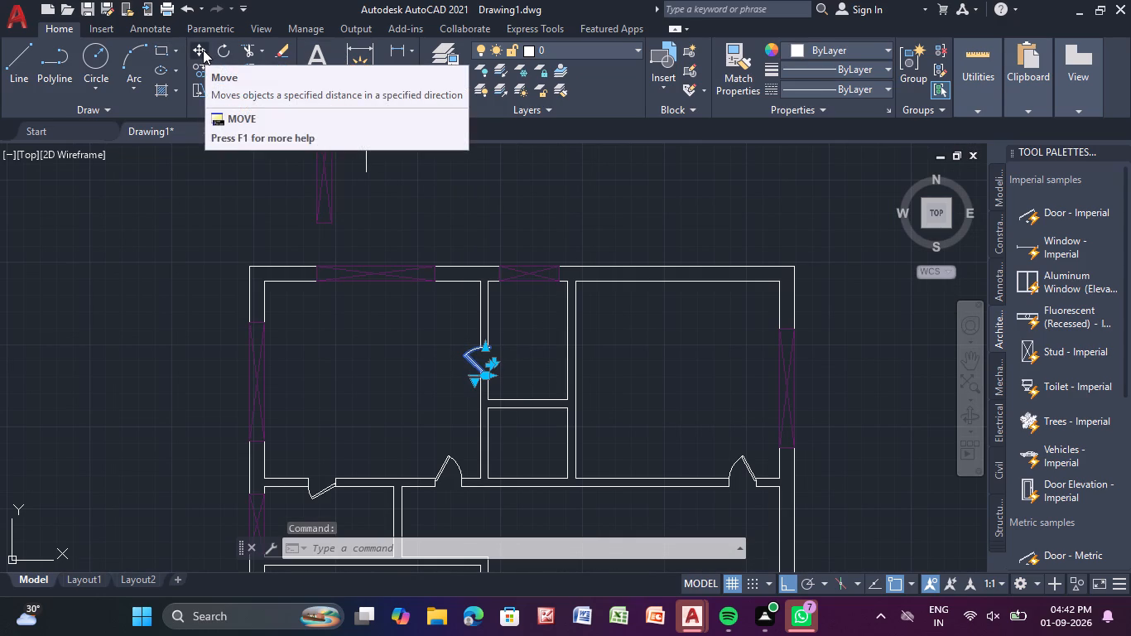
{"action": "left_click", "coordinate": [200, 49]}
{"action": "left_click_drag", "start_coordinate": [200, 49], "coordinate": [229, 104]}
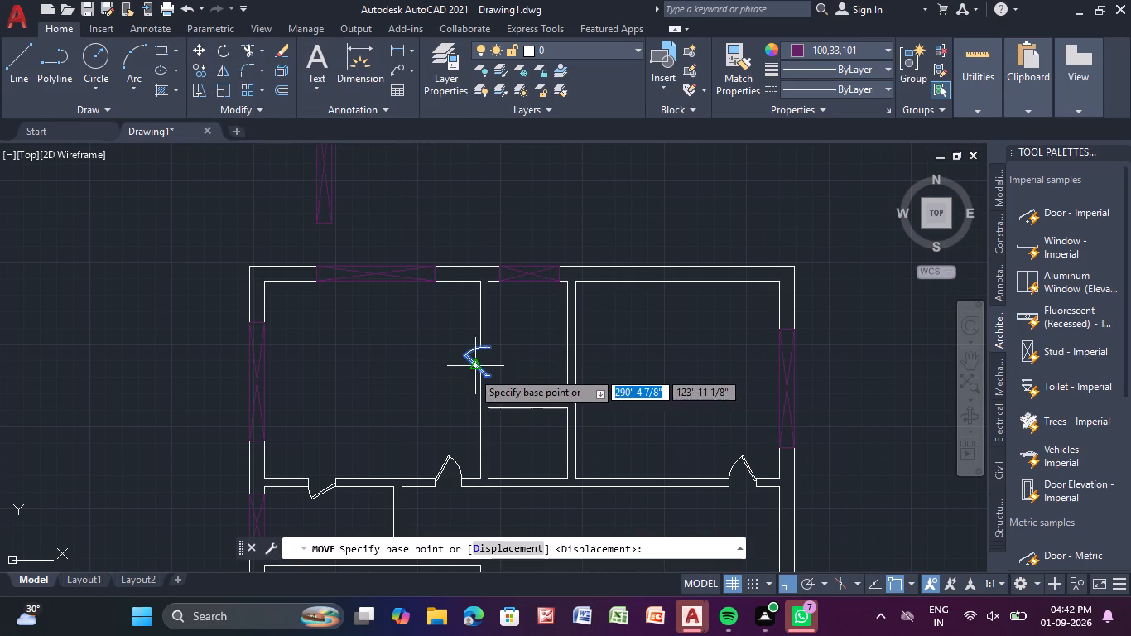
{"action": "left_click", "coordinate": [469, 368]}
{"action": "scroll", "coordinate": [561, 365], "scroll_direction": "up", "scroll_amount": 2}
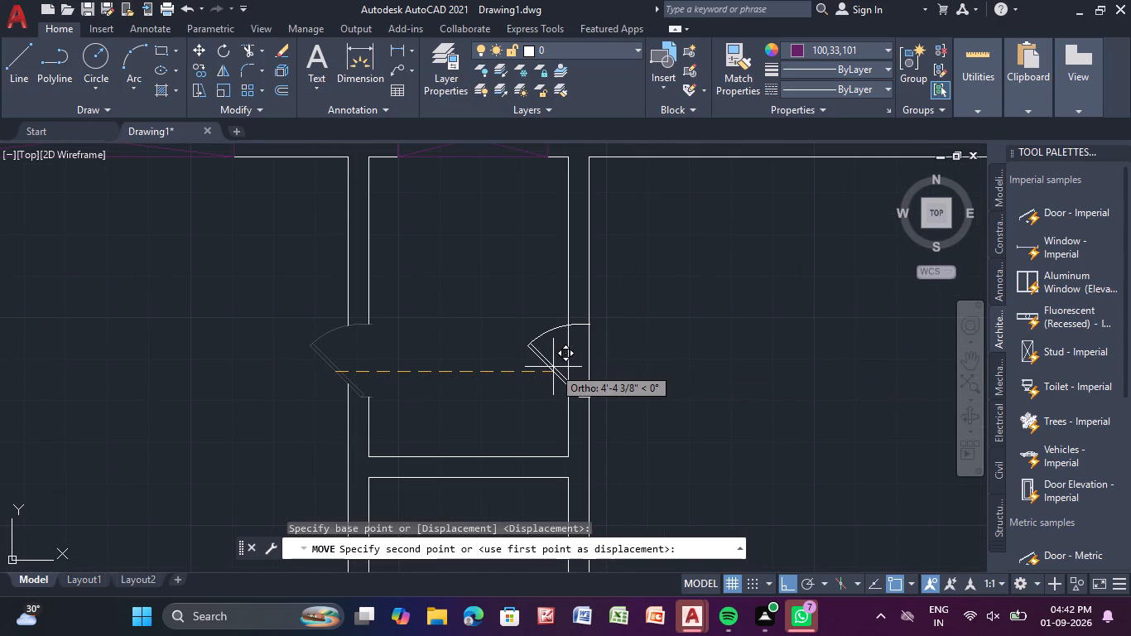
{"action": "left_click", "coordinate": [551, 368]}
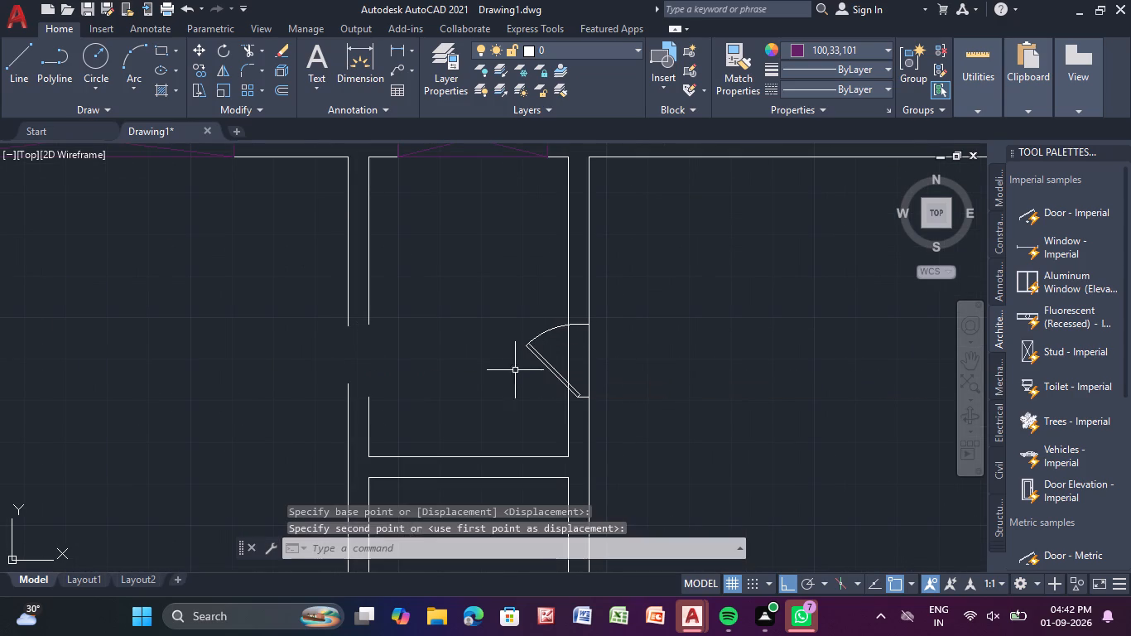
Trim the near wall line between the moved door's jambs in the small room's right wall.
{"action": "left_click", "coordinate": [248, 50]}
{"action": "left_click_drag", "start_coordinate": [248, 50], "coordinate": [258, 77]}
{"action": "left_click", "coordinate": [566, 349]}
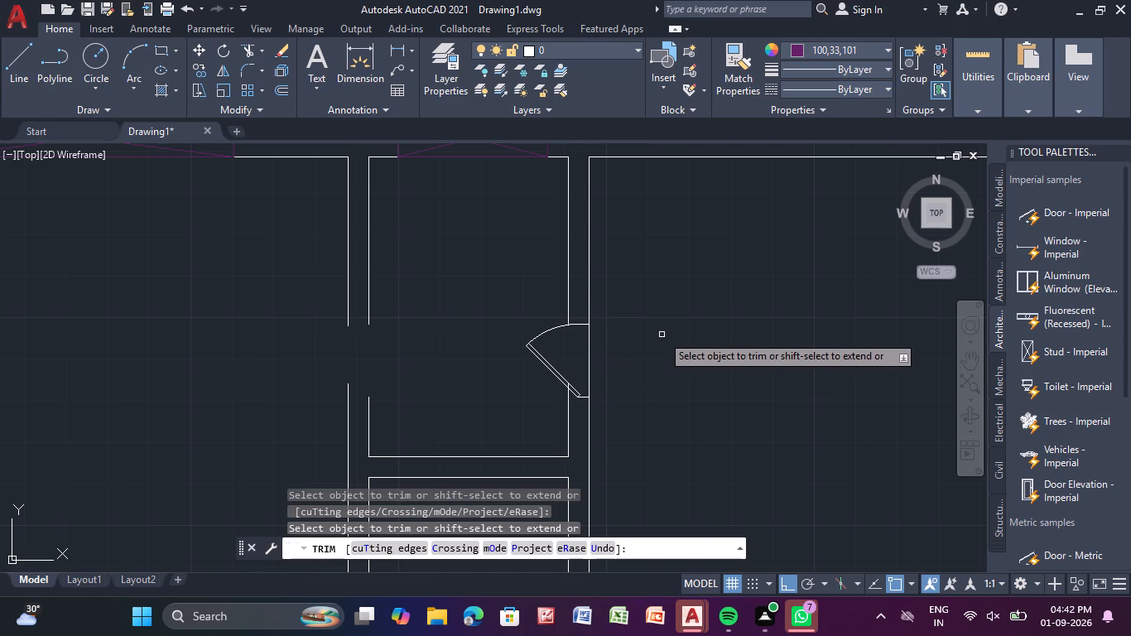
{"action": "key", "text": "Escape"}
{"action": "key", "text": "Escape"}
{"action": "key", "text": "Escape"}
Draw helper lines from the door's lower jamb outward, up about 1'-6", and back to the upper jamb.
{"action": "key", "text": "l"}
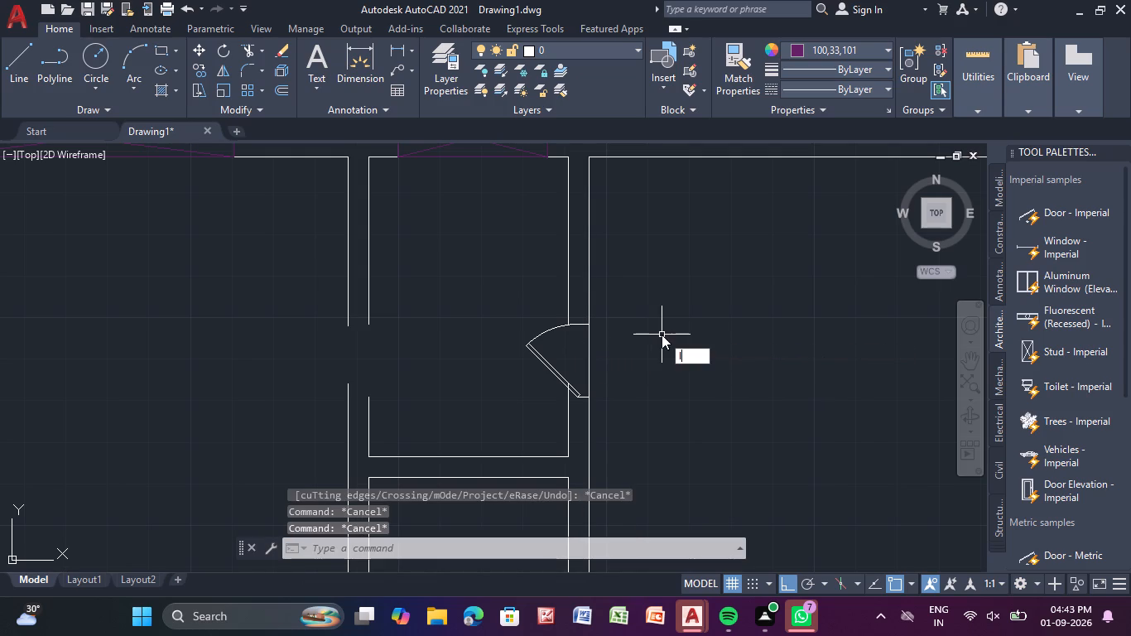
{"action": "key", "text": "Return"}
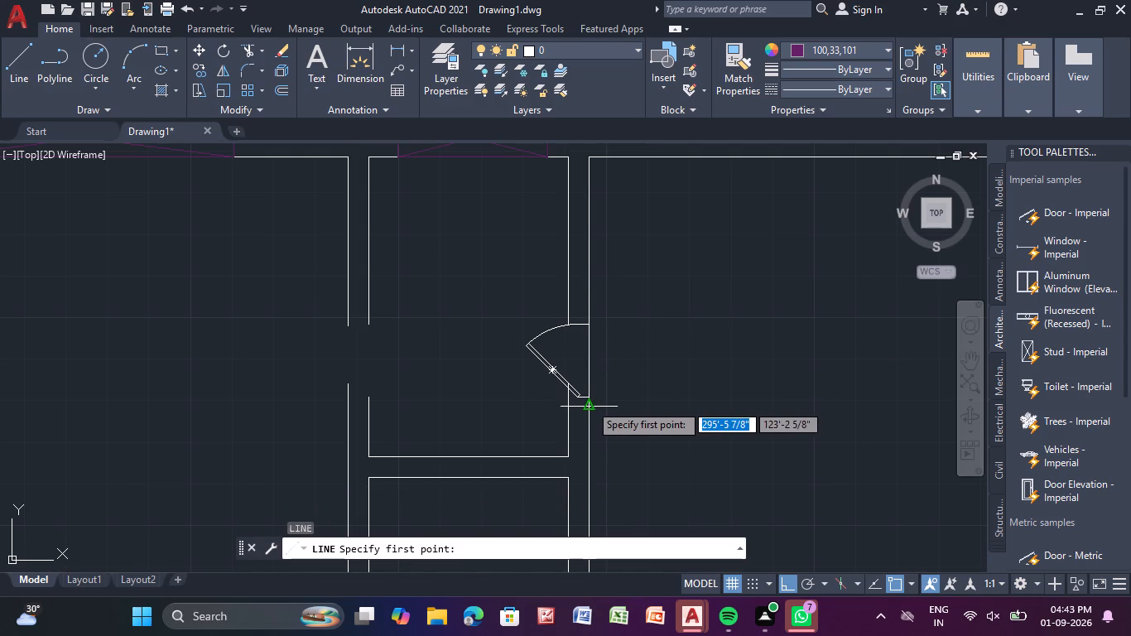
{"action": "left_click", "coordinate": [593, 397]}
{"action": "left_click", "coordinate": [614, 394]}
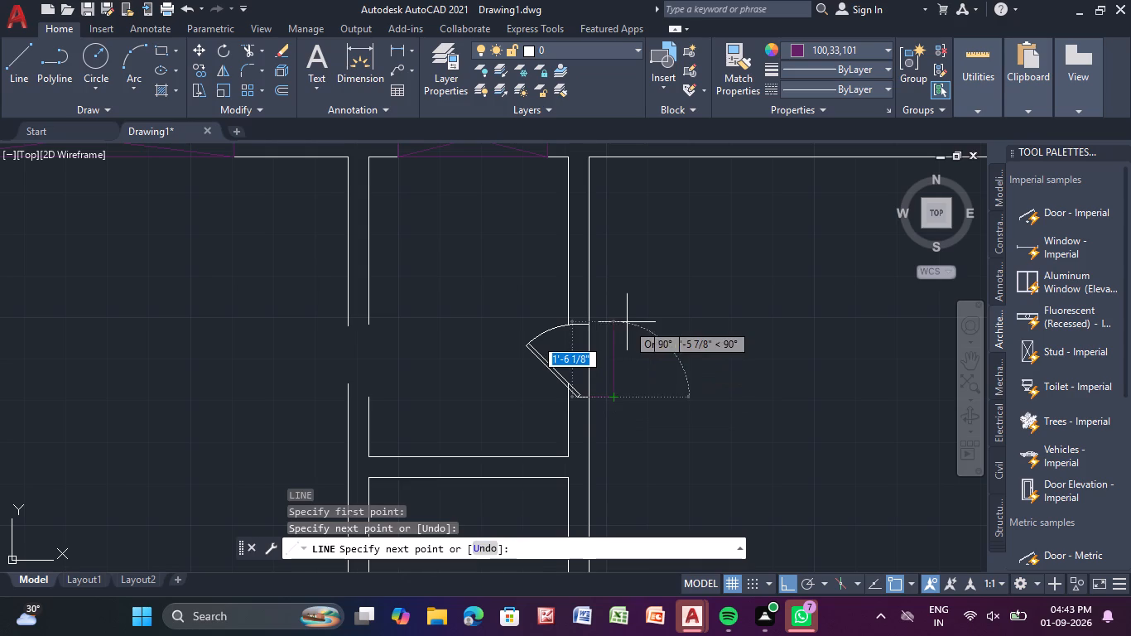
{"action": "left_click", "coordinate": [627, 322]}
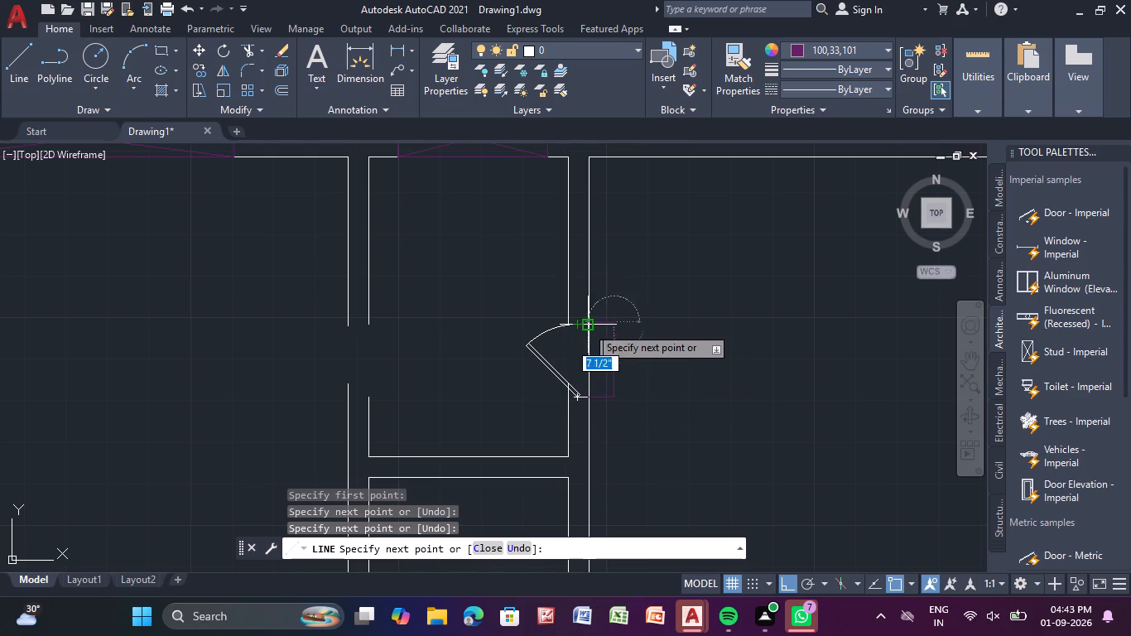
{"action": "left_click", "coordinate": [590, 326]}
{"action": "key", "text": "Escape"}
{"action": "key", "text": "Escape"}
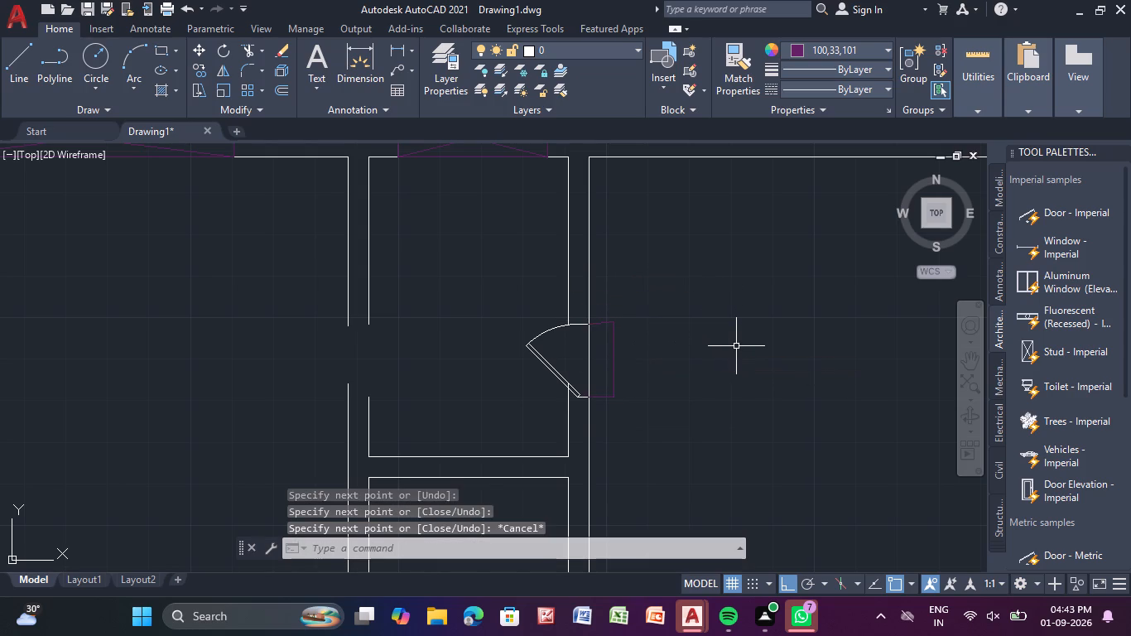
Trim the far wall line across the door opening and remove the purple helper lines.
{"action": "type", "text": "tr"}
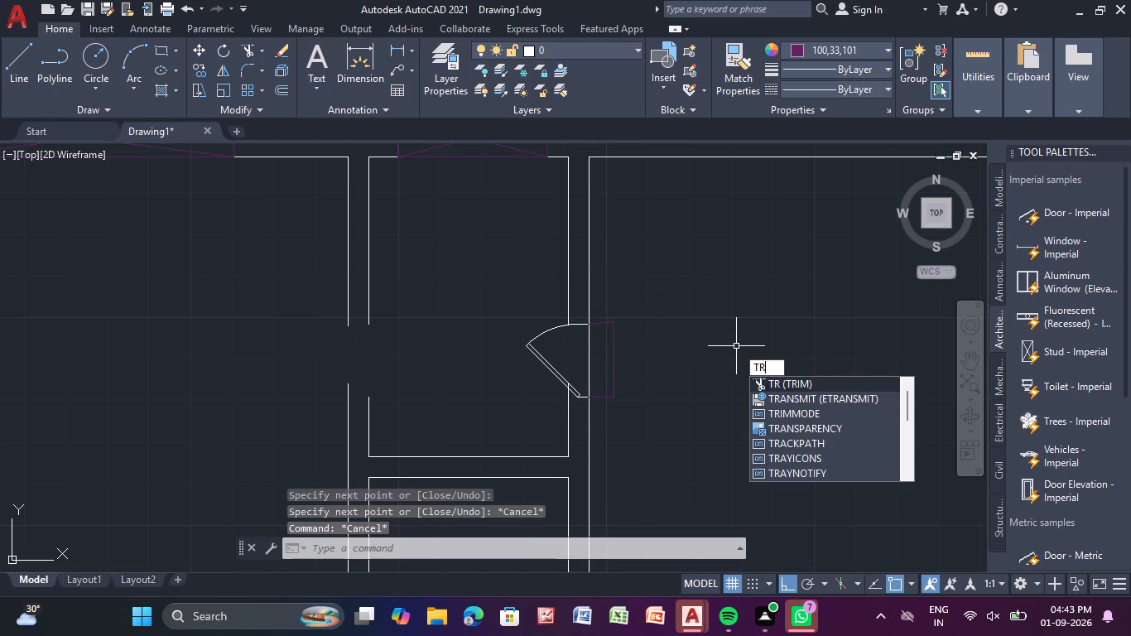
{"action": "left_click", "coordinate": [779, 386]}
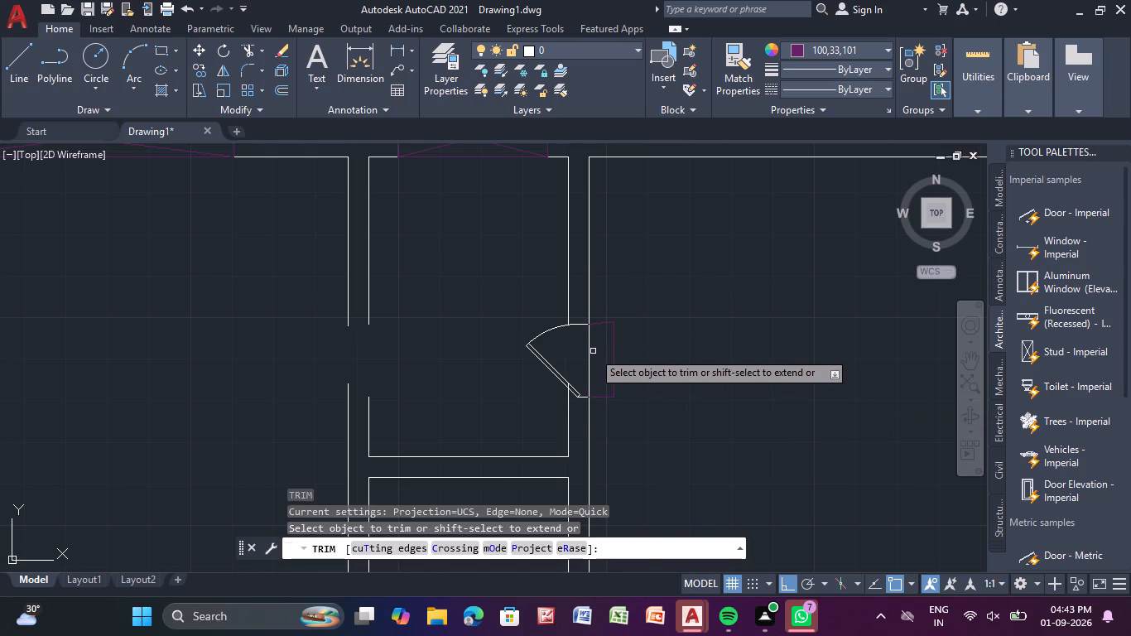
{"action": "left_click", "coordinate": [590, 352]}
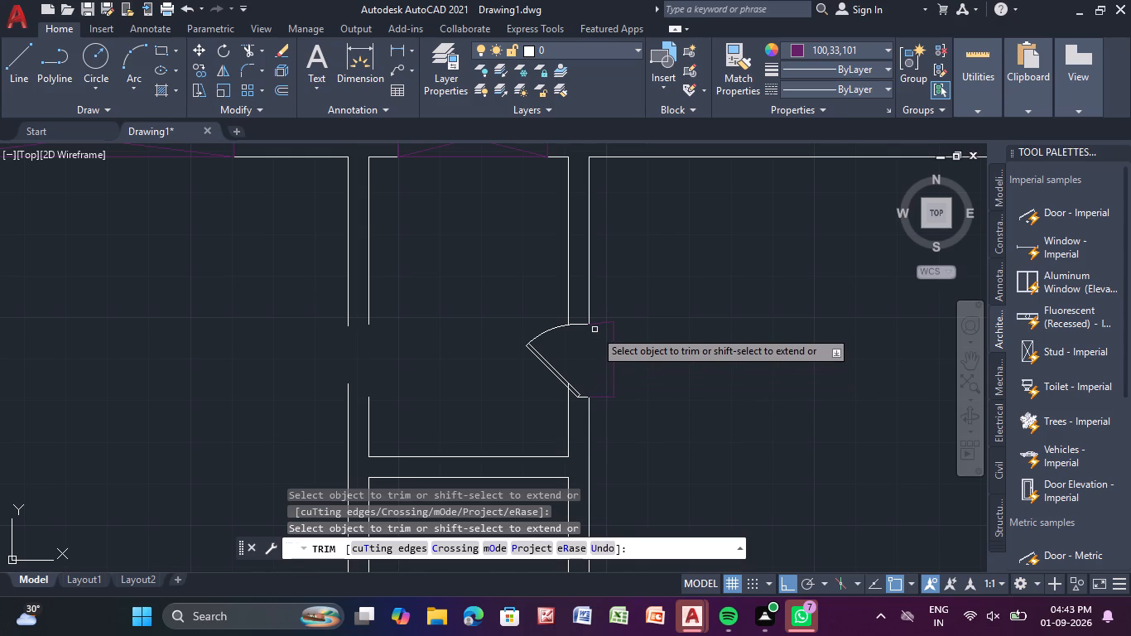
{"action": "left_click", "coordinate": [601, 323]}
{"action": "left_click", "coordinate": [611, 338]}
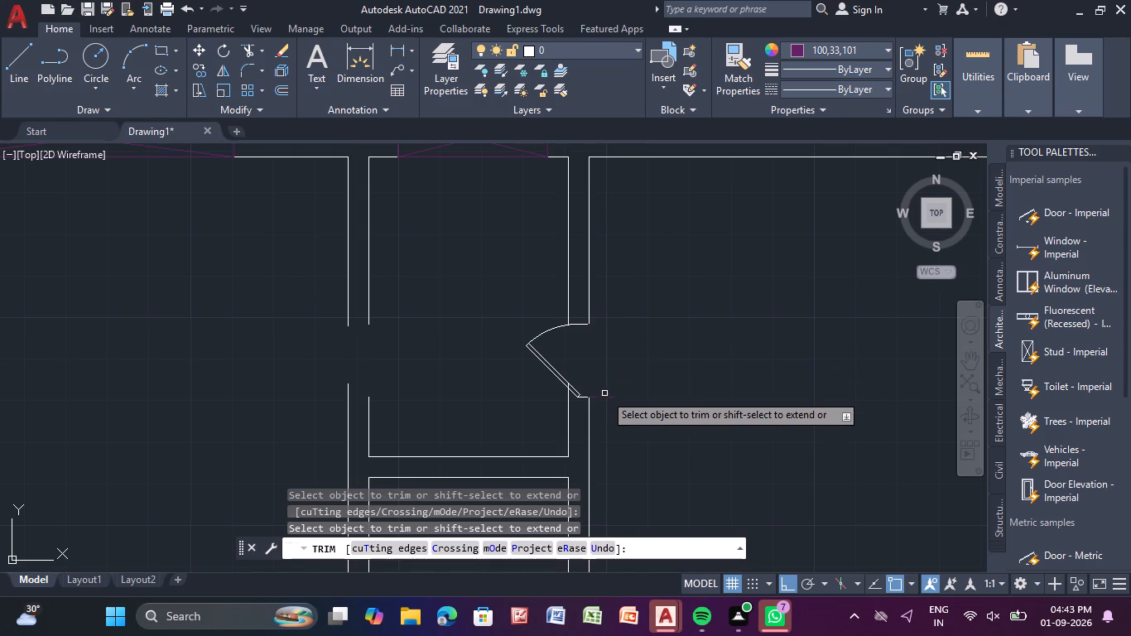
{"action": "left_click_drag", "start_coordinate": [606, 393], "coordinate": [604, 404]}
{"action": "left_click", "coordinate": [604, 402]}
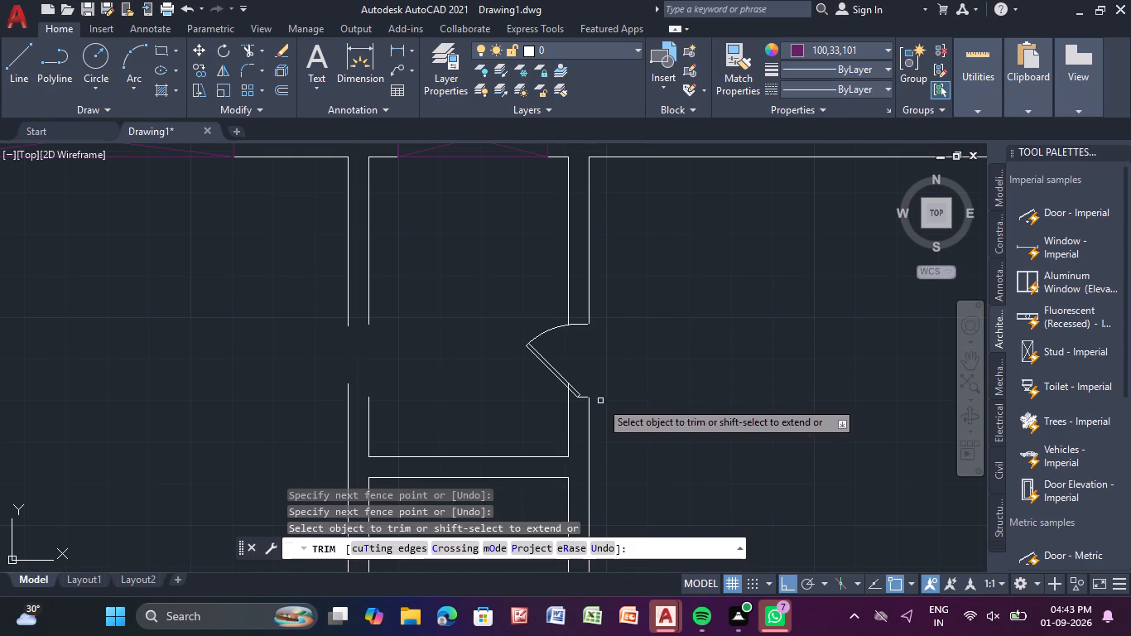
{"action": "scroll", "coordinate": [576, 395], "scroll_direction": "up", "scroll_amount": 4}
{"action": "left_click", "coordinate": [710, 413]}
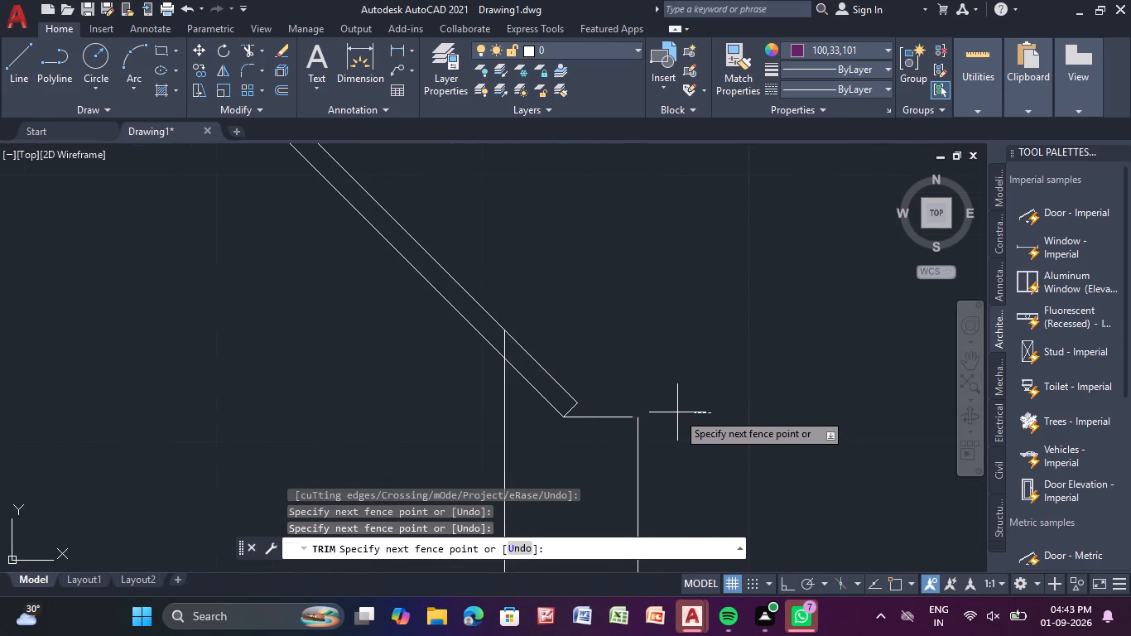
{"action": "scroll", "coordinate": [678, 412], "scroll_direction": "up", "scroll_amount": 3}
{"action": "left_click", "coordinate": [647, 428]}
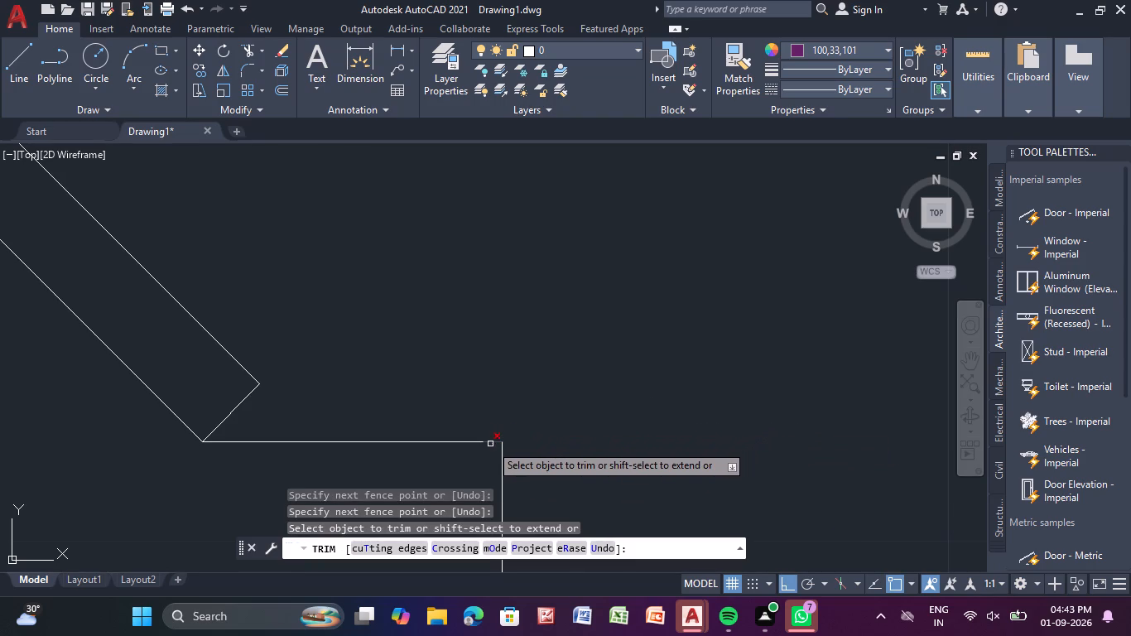
{"action": "left_click", "coordinate": [489, 444]}
Trim the near wall line's stub that overlaps the door leaf at the lower jamb.
{"action": "scroll", "coordinate": [557, 388], "scroll_direction": "down", "scroll_amount": 3}
{"action": "middle_click_drag", "start_coordinate": [569, 375], "coordinate": [570, 374]}
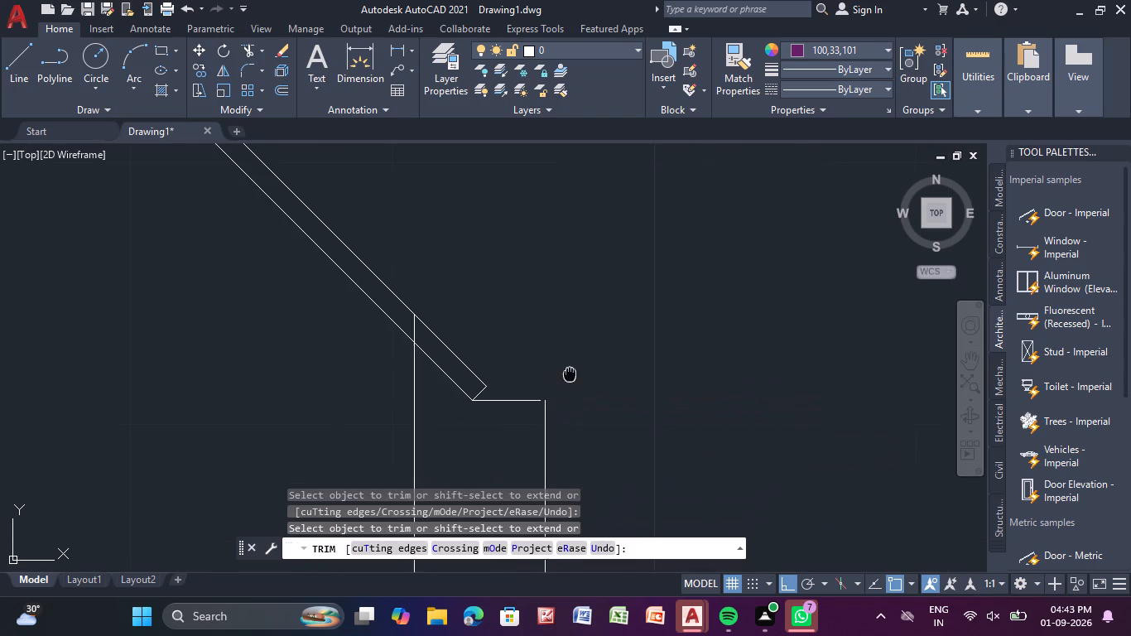
{"action": "middle_click_drag", "start_coordinate": [570, 374], "coordinate": [610, 400]}
{"action": "left_click", "coordinate": [457, 355]}
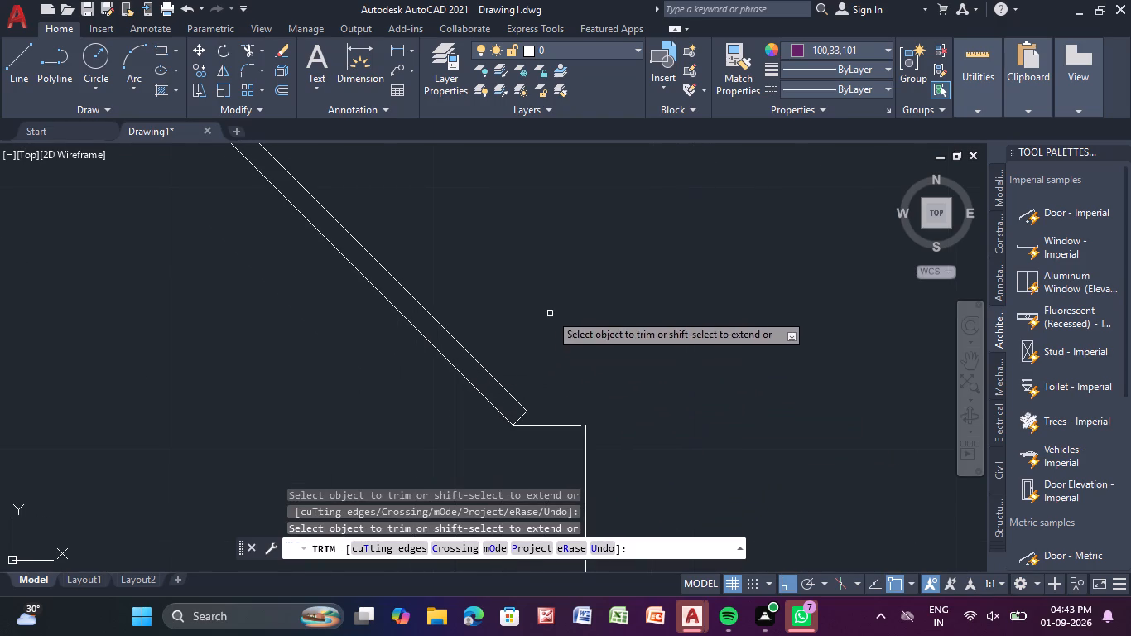
{"action": "scroll", "coordinate": [552, 310], "scroll_direction": "down", "scroll_amount": 2}
{"action": "middle_click_drag", "start_coordinate": [556, 305], "coordinate": [543, 359]}
{"action": "scroll", "coordinate": [354, 340], "scroll_direction": "down", "scroll_amount": 1}
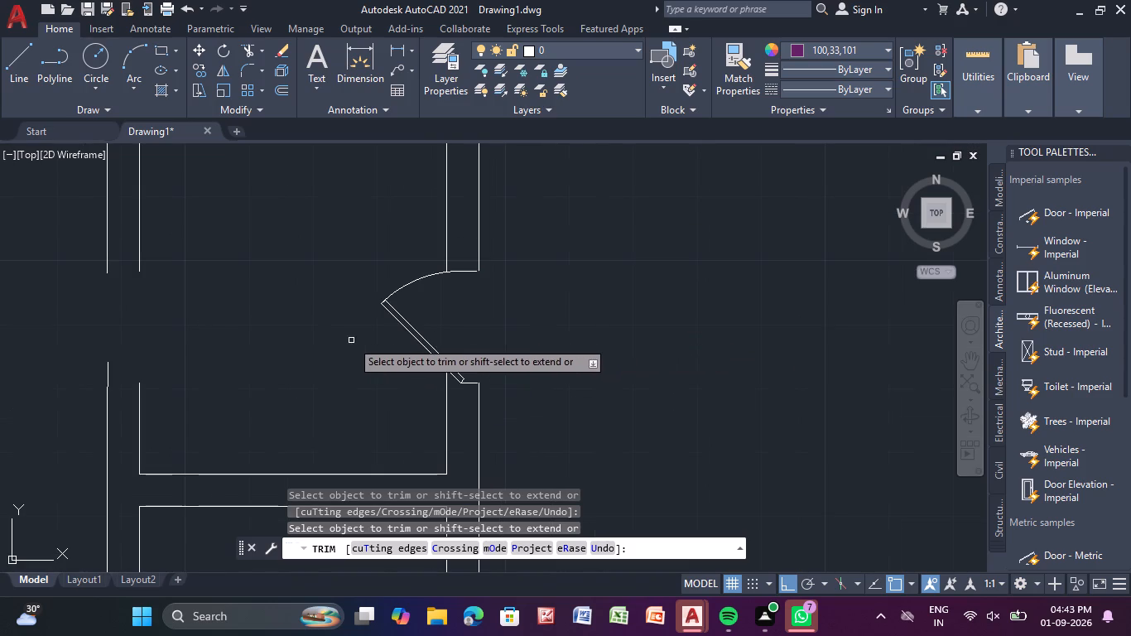
{"action": "key", "text": "Escape"}
{"action": "key", "text": "Escape"}
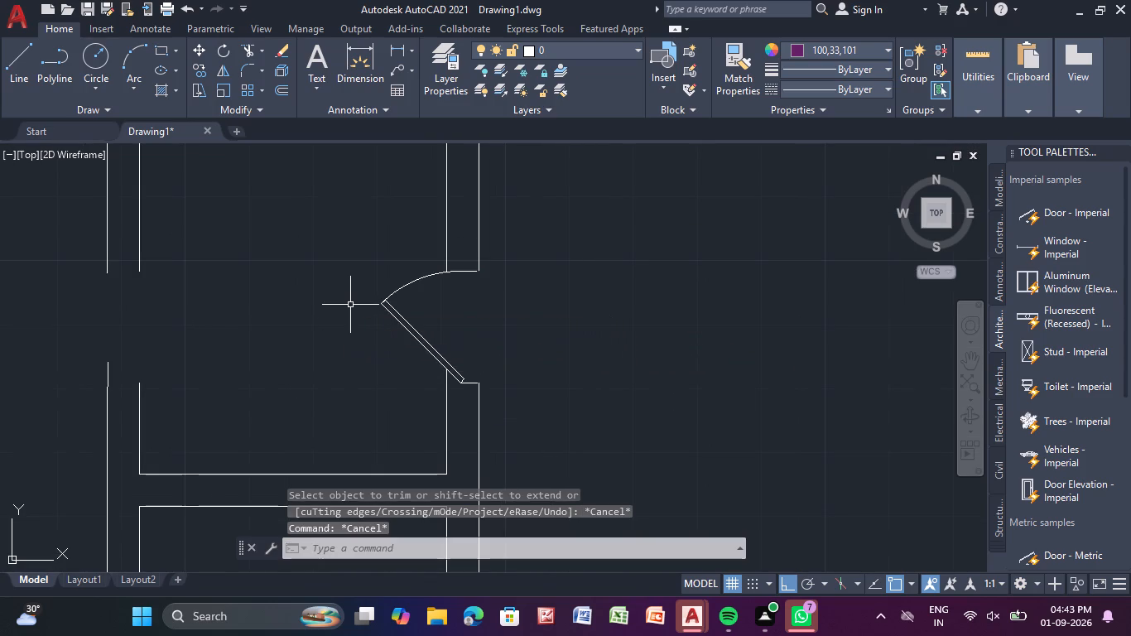
Move the door slightly up and toward the far wall line from its leaf's midpoint, with Polar tracking on.
{"action": "left_click", "coordinate": [419, 280]}
{"action": "left_click", "coordinate": [199, 42]}
{"action": "left_click_drag", "start_coordinate": [199, 42], "coordinate": [198, 57]}
{"action": "left_click", "coordinate": [417, 340]}
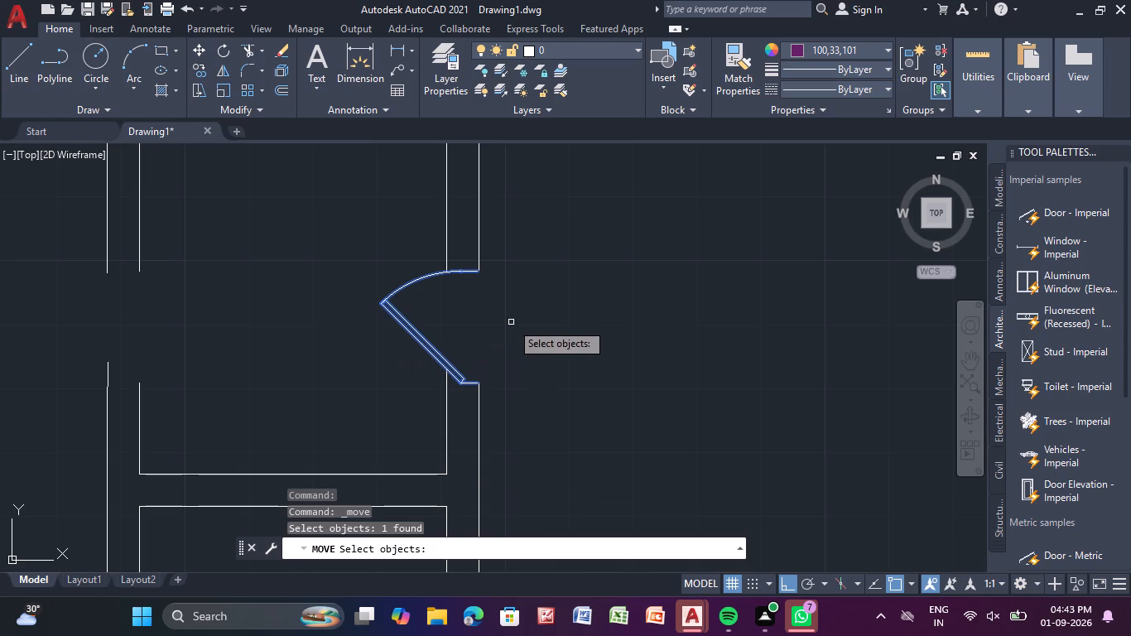
{"action": "key", "text": "Return"}
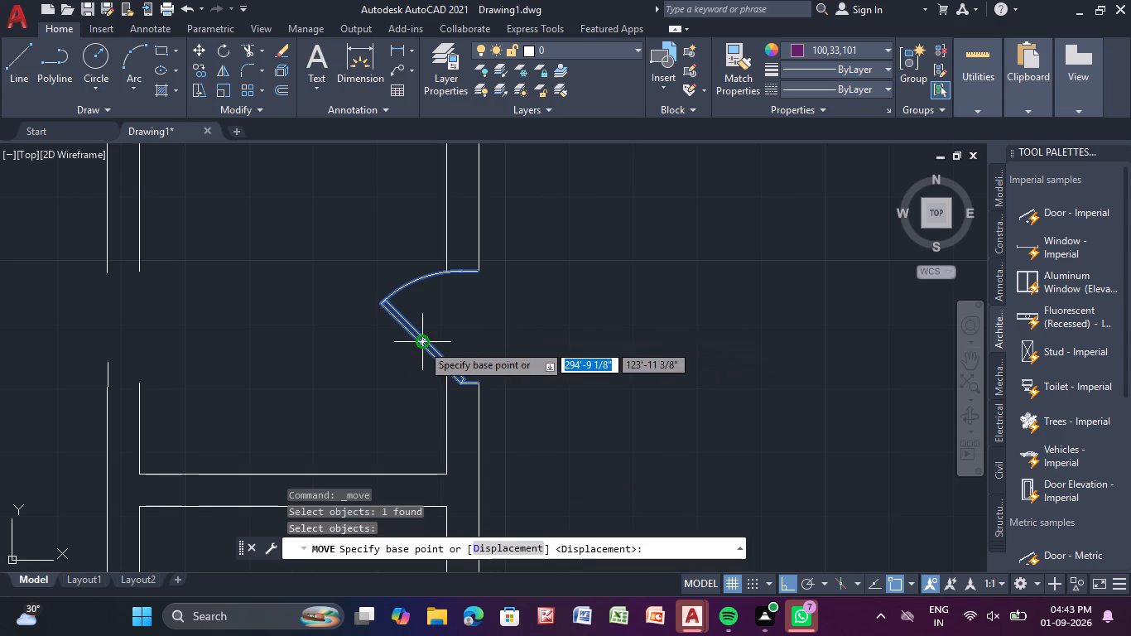
{"action": "left_click", "coordinate": [421, 344]}
{"action": "scroll", "coordinate": [431, 345], "scroll_direction": "up", "scroll_amount": 2}
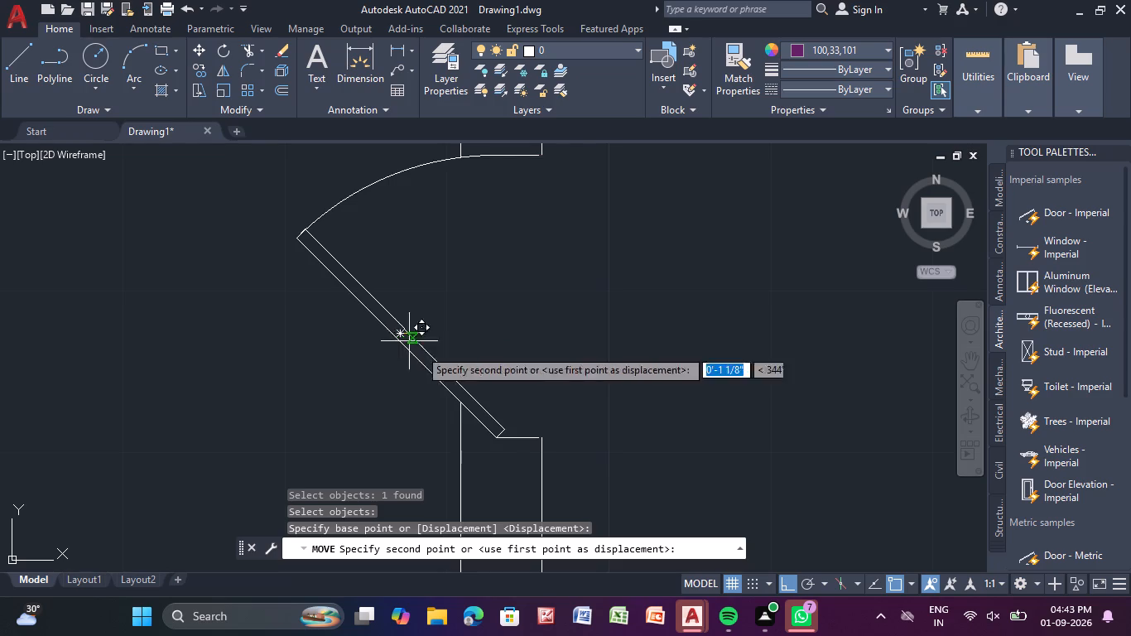
{"action": "left_click", "coordinate": [813, 590]}
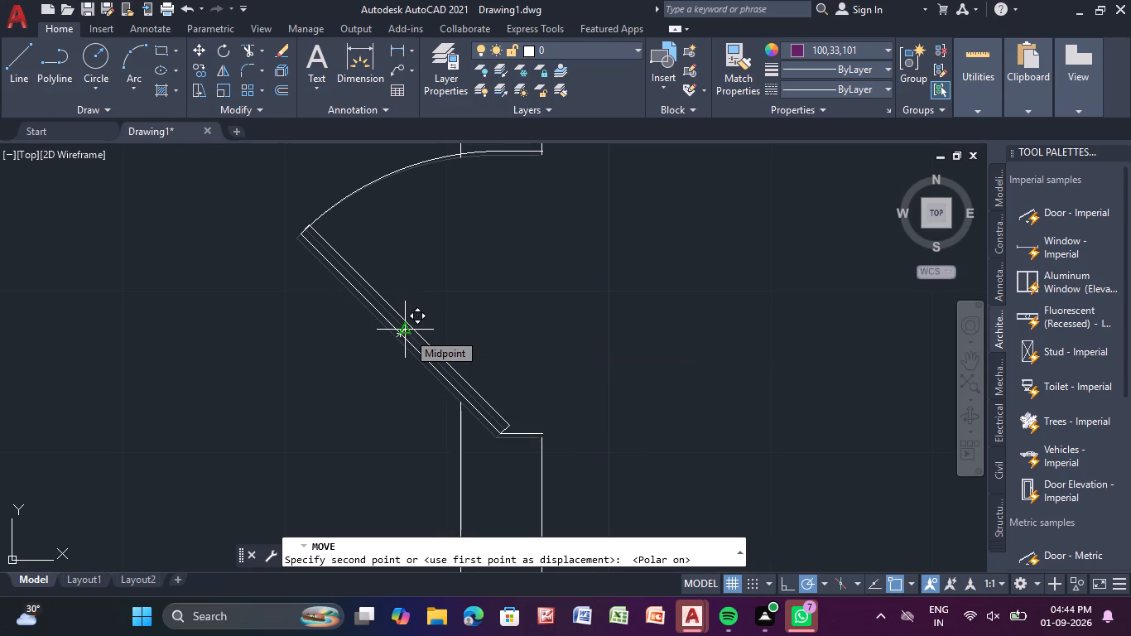
{"action": "left_click", "coordinate": [407, 332]}
Trim the short stubs of both wall lines that project past the small upper-middle room door's upper jamb.
{"action": "scroll", "coordinate": [557, 330], "scroll_direction": "down", "scroll_amount": 1}
{"action": "middle_click_drag", "start_coordinate": [557, 330], "coordinate": [548, 350]}
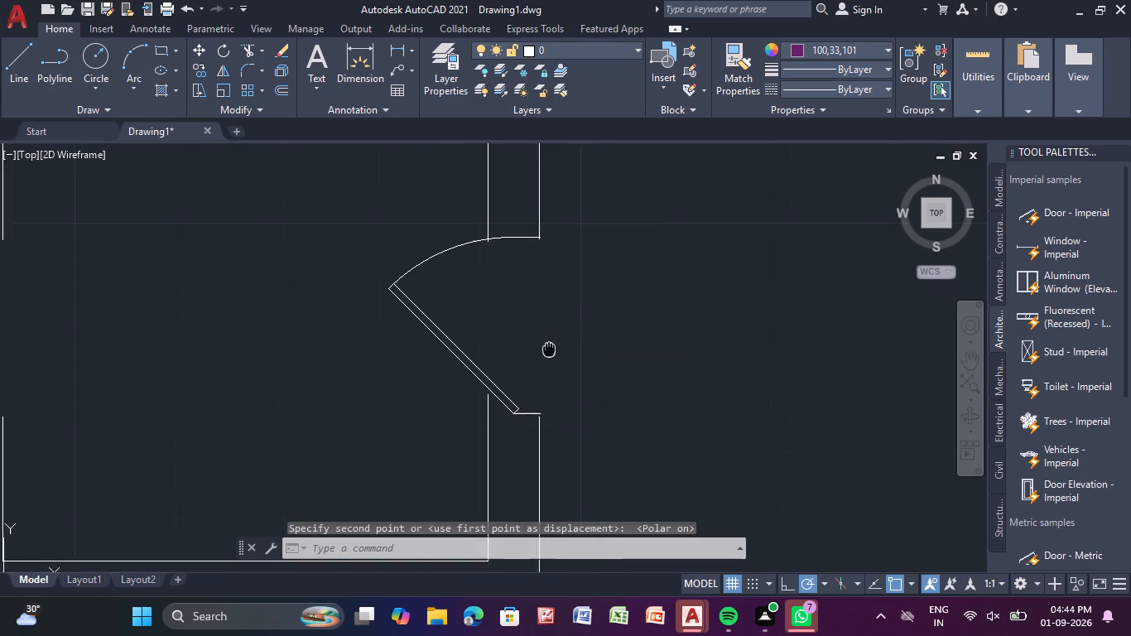
{"action": "middle_click_drag", "start_coordinate": [548, 350], "coordinate": [544, 361]}
{"action": "scroll", "coordinate": [539, 291], "scroll_direction": "up", "scroll_amount": 2}
{"action": "middle_click_drag", "start_coordinate": [512, 288], "coordinate": [494, 382]}
{"action": "scroll", "coordinate": [431, 314], "scroll_direction": "up", "scroll_amount": 1}
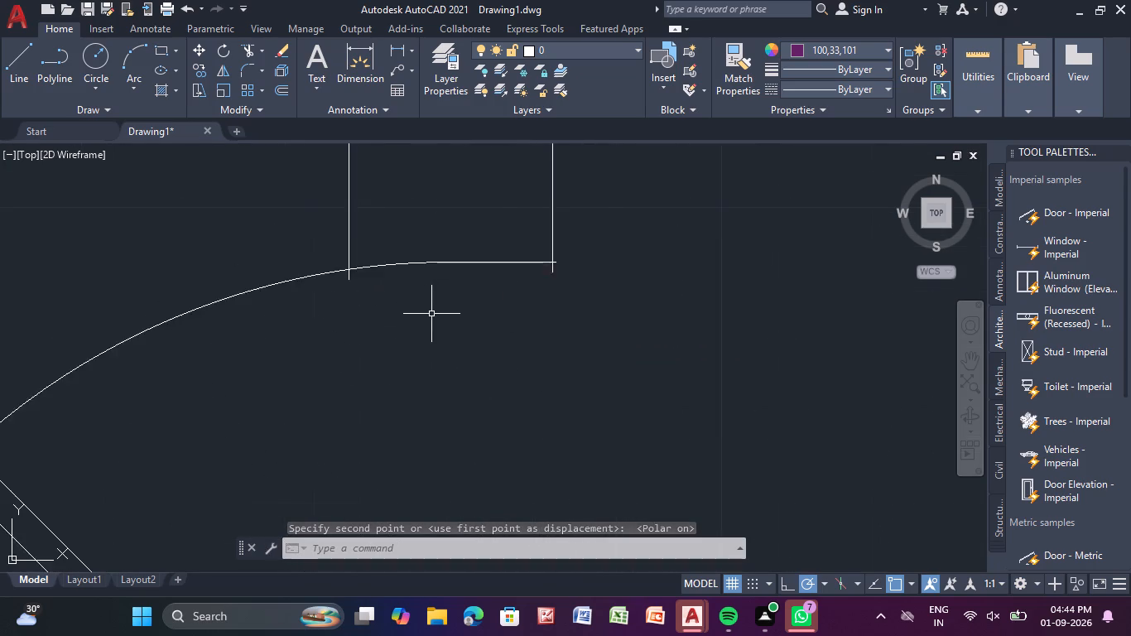
{"action": "middle_click_drag", "start_coordinate": [431, 314], "coordinate": [431, 359]}
{"action": "double_click", "coordinate": [248, 45]}
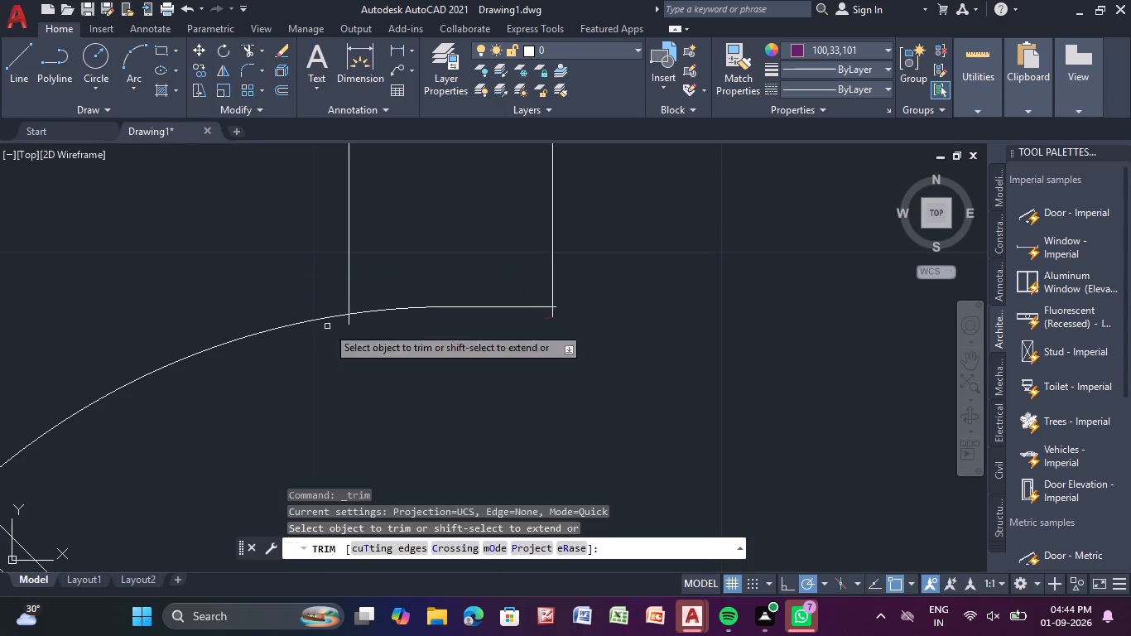
{"action": "scroll", "coordinate": [351, 330], "scroll_direction": "up", "scroll_amount": 2}
{"action": "left_click", "coordinate": [341, 306]}
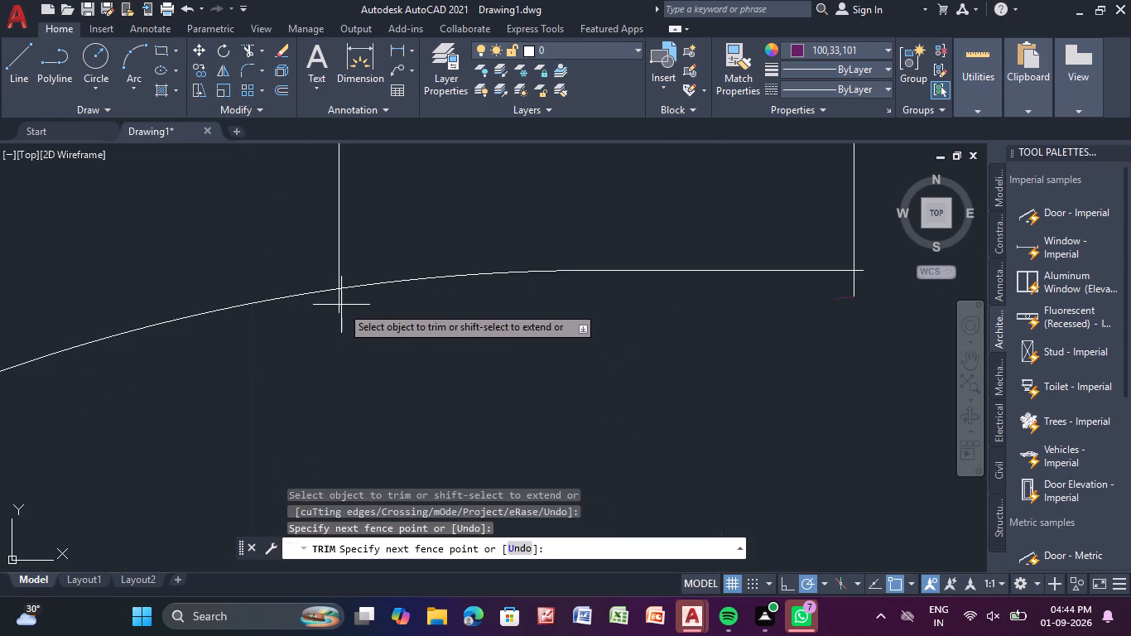
{"action": "left_click", "coordinate": [332, 308]}
{"action": "middle_click_drag", "start_coordinate": [659, 427], "coordinate": [488, 440]}
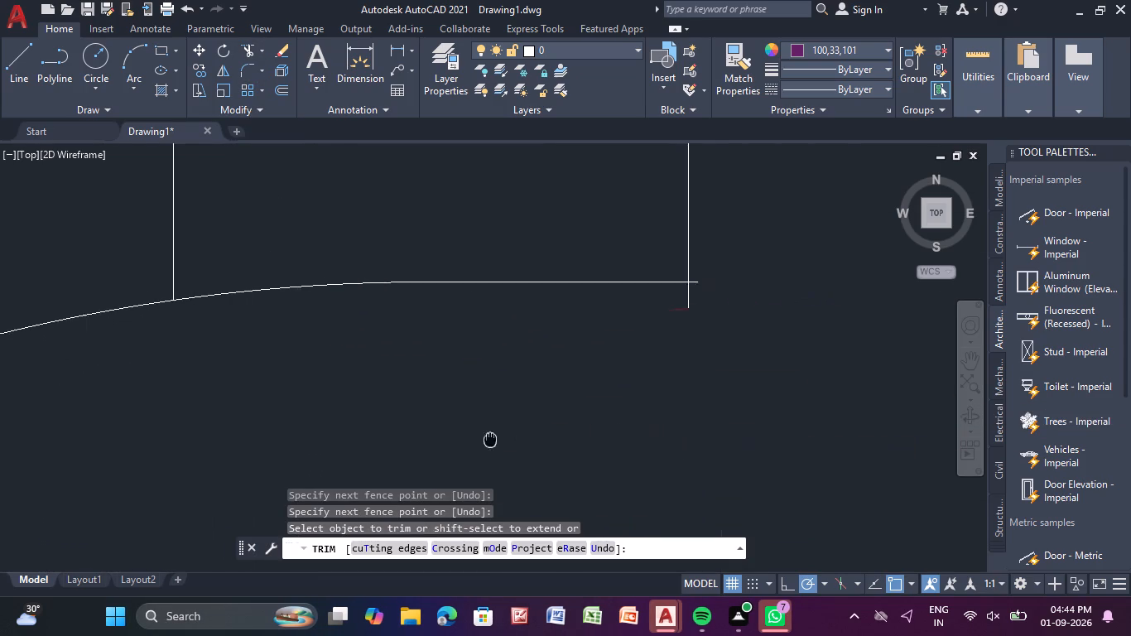
{"action": "middle_click_drag", "start_coordinate": [488, 440], "coordinate": [472, 441]}
{"action": "left_click", "coordinate": [672, 285]}
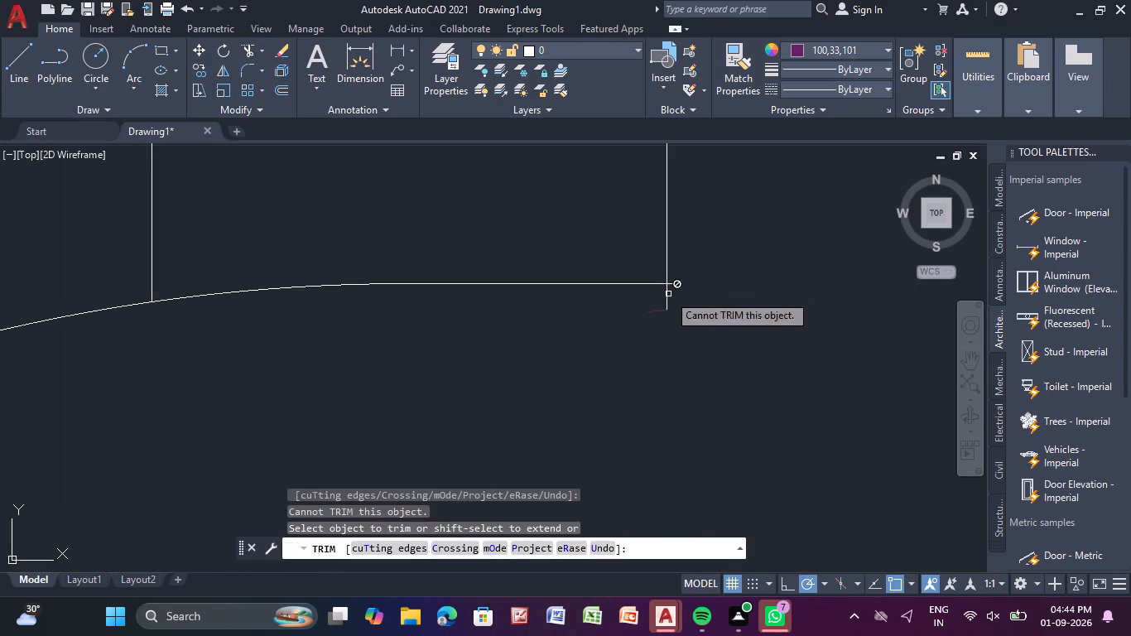
{"action": "left_click_drag", "start_coordinate": [670, 296], "coordinate": [639, 309]}
{"action": "left_click_drag", "start_coordinate": [661, 308], "coordinate": [650, 330]}
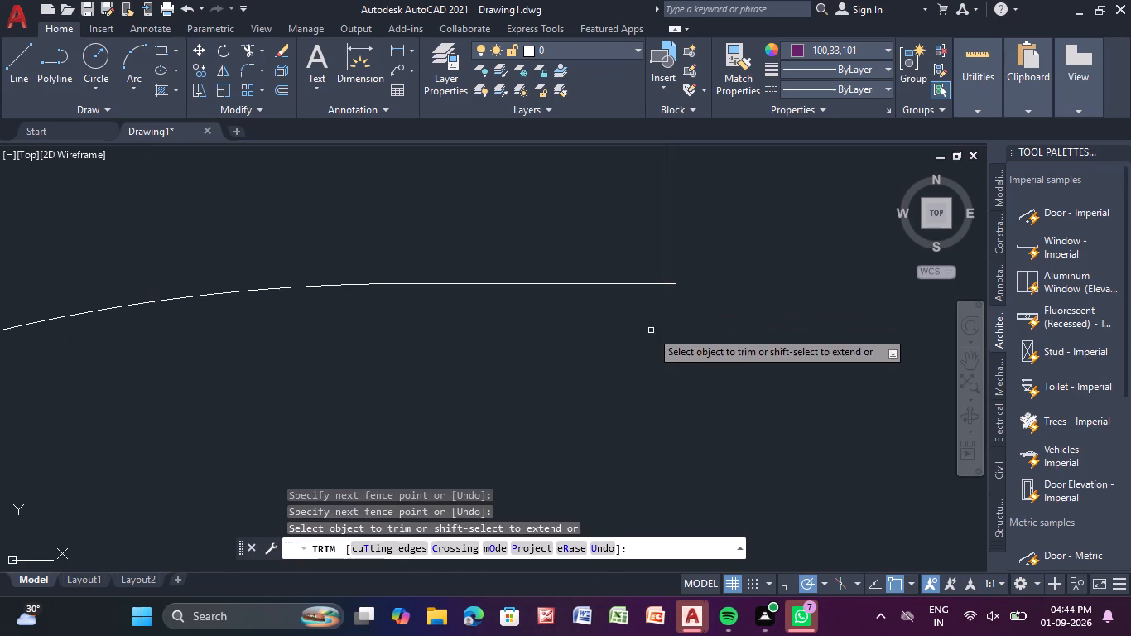
{"action": "scroll", "coordinate": [653, 328], "scroll_direction": "down", "scroll_amount": 4}
{"action": "middle_click_drag", "start_coordinate": [590, 397], "coordinate": [585, 248]}
{"action": "middle_click_drag", "start_coordinate": [589, 377], "coordinate": [585, 373]}
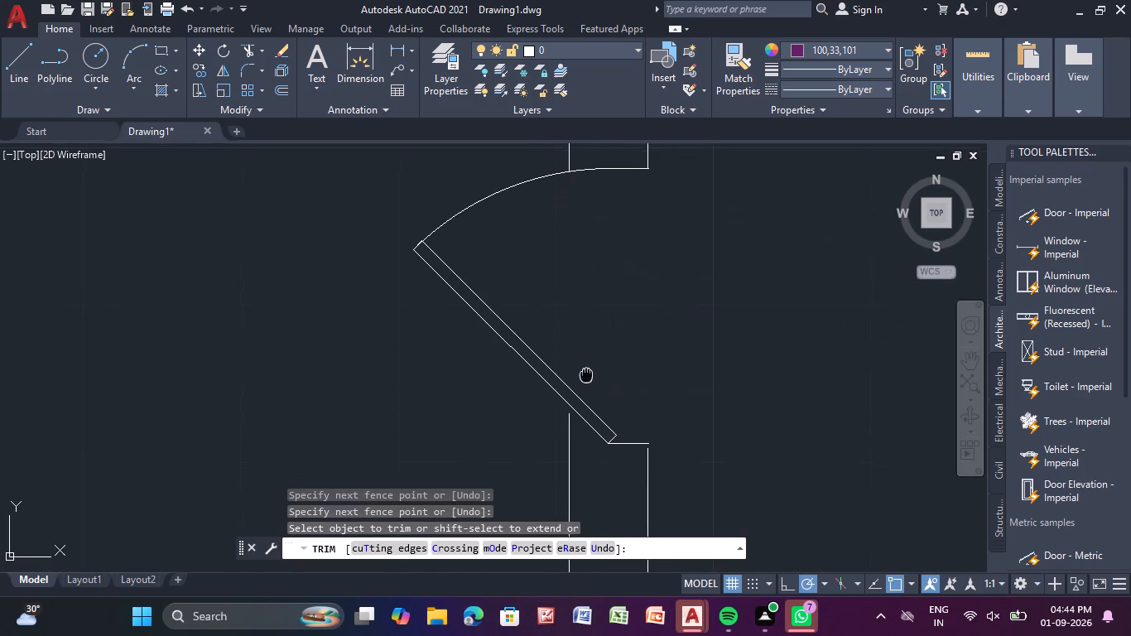
{"action": "middle_click_drag", "start_coordinate": [585, 373], "coordinate": [598, 284]}
{"action": "scroll", "coordinate": [672, 348], "scroll_direction": "up", "scroll_amount": 1}
{"action": "key", "text": "Escape"}
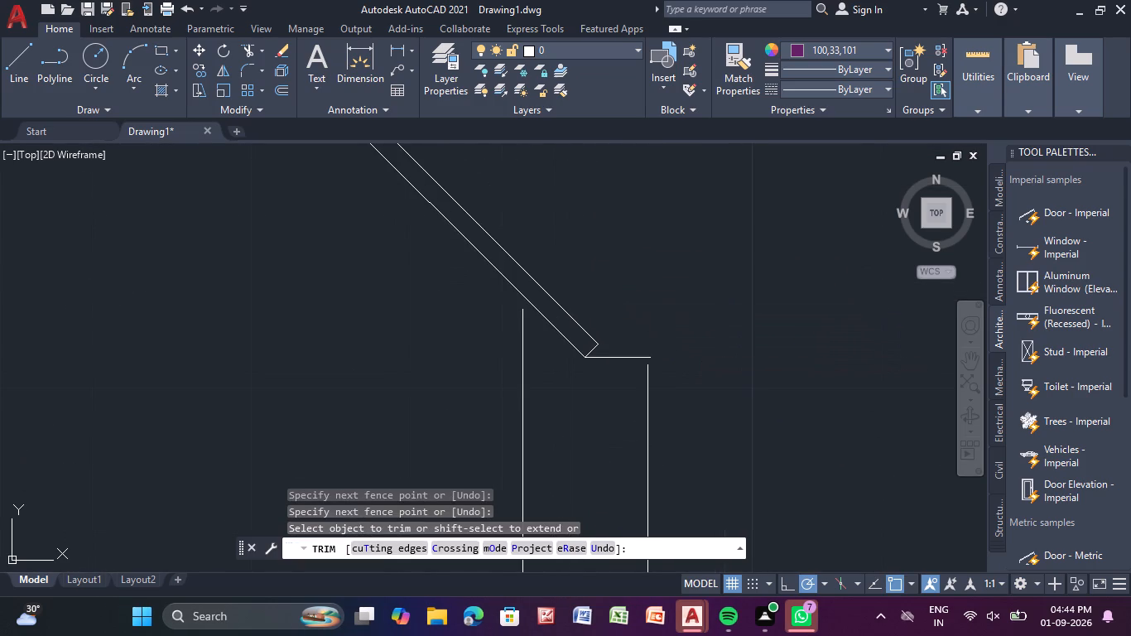
{"action": "key", "text": "Escape"}
Extend the two wall lines below the door up to its lower jamb and leaf.
{"action": "type", "text": "ex"}
{"action": "key", "text": "Return"}
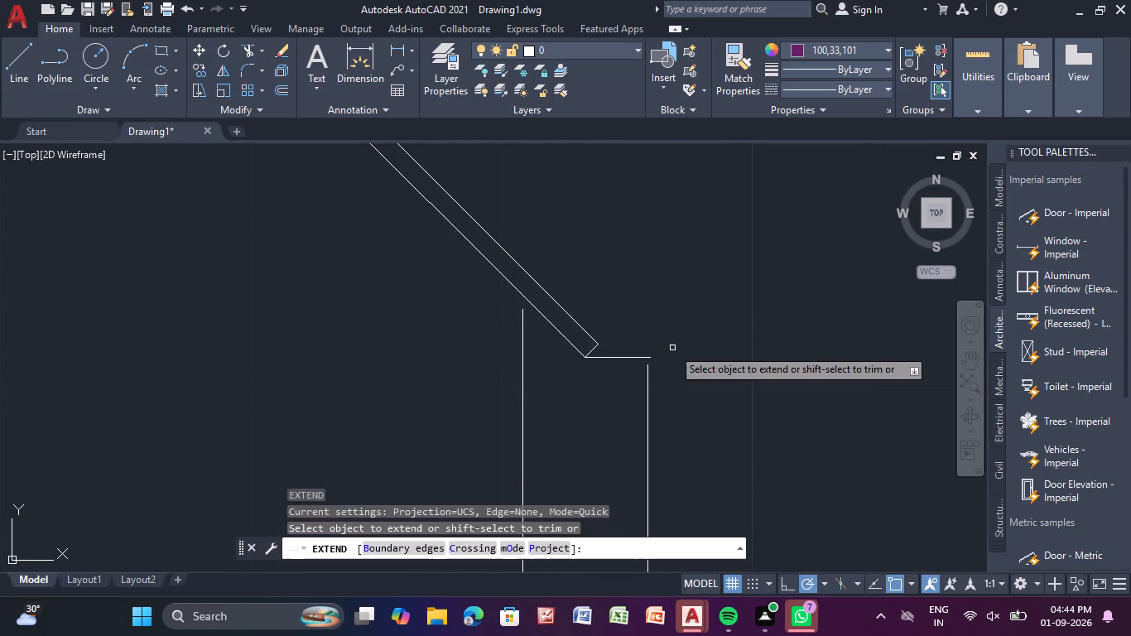
{"action": "left_click", "coordinate": [647, 386]}
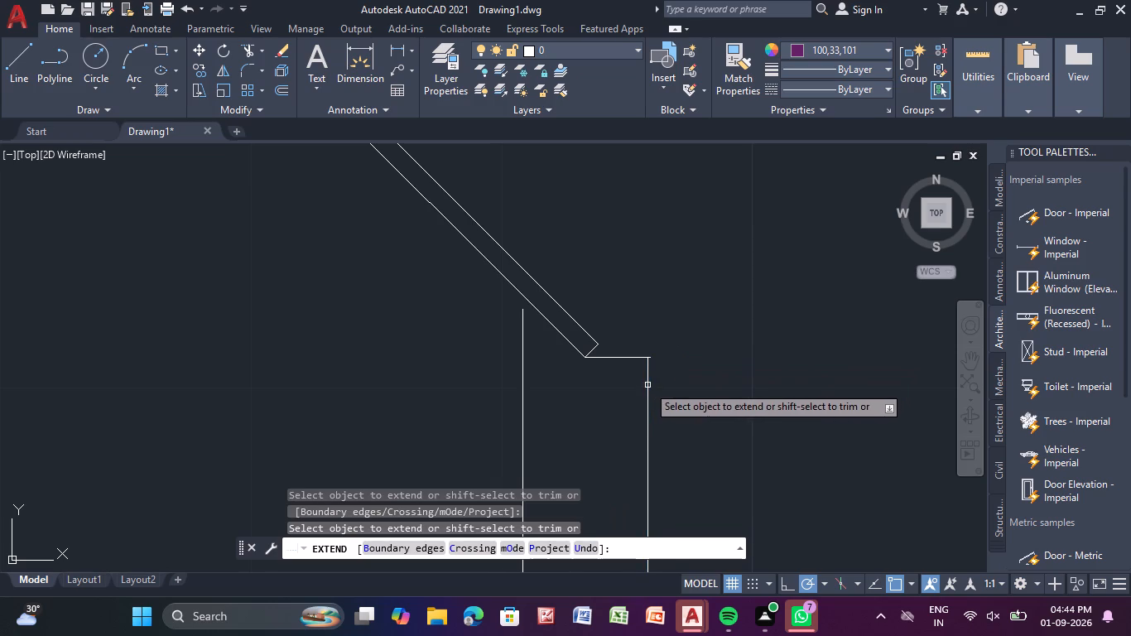
{"action": "left_click", "coordinate": [522, 378]}
Extend both lines of the small room's opposite wall to close its former door opening.
{"action": "scroll", "coordinate": [678, 273], "scroll_direction": "down", "scroll_amount": 2}
{"action": "middle_click_drag", "start_coordinate": [676, 266], "coordinate": [526, 509]}
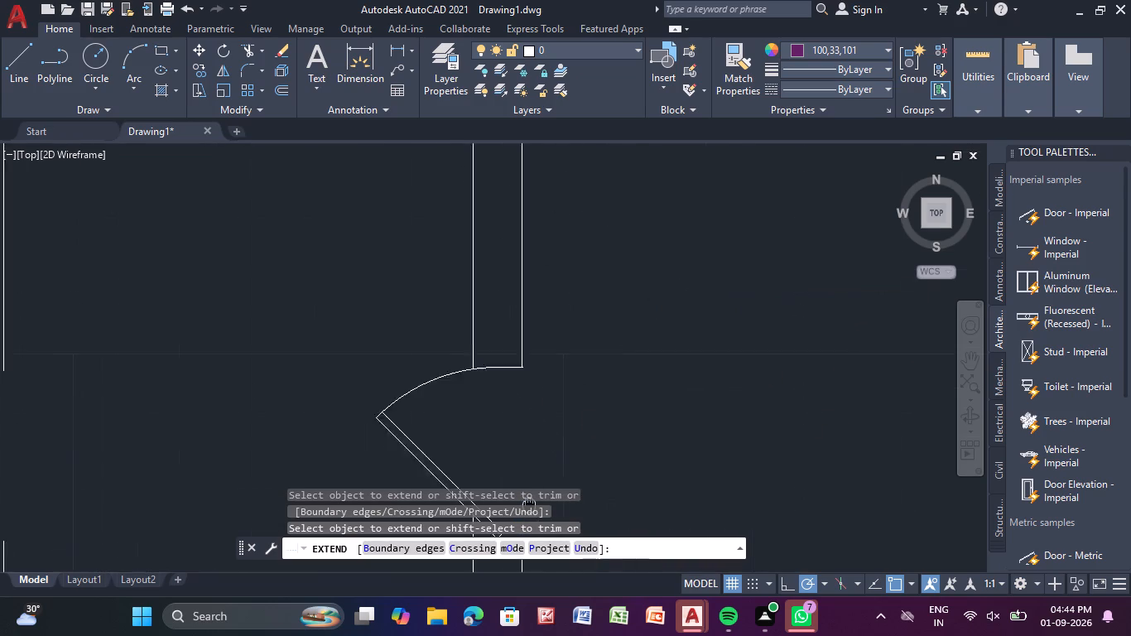
{"action": "middle_click_drag", "start_coordinate": [526, 509], "coordinate": [501, 537]}
{"action": "scroll", "coordinate": [161, 378], "scroll_direction": "down", "scroll_amount": 1}
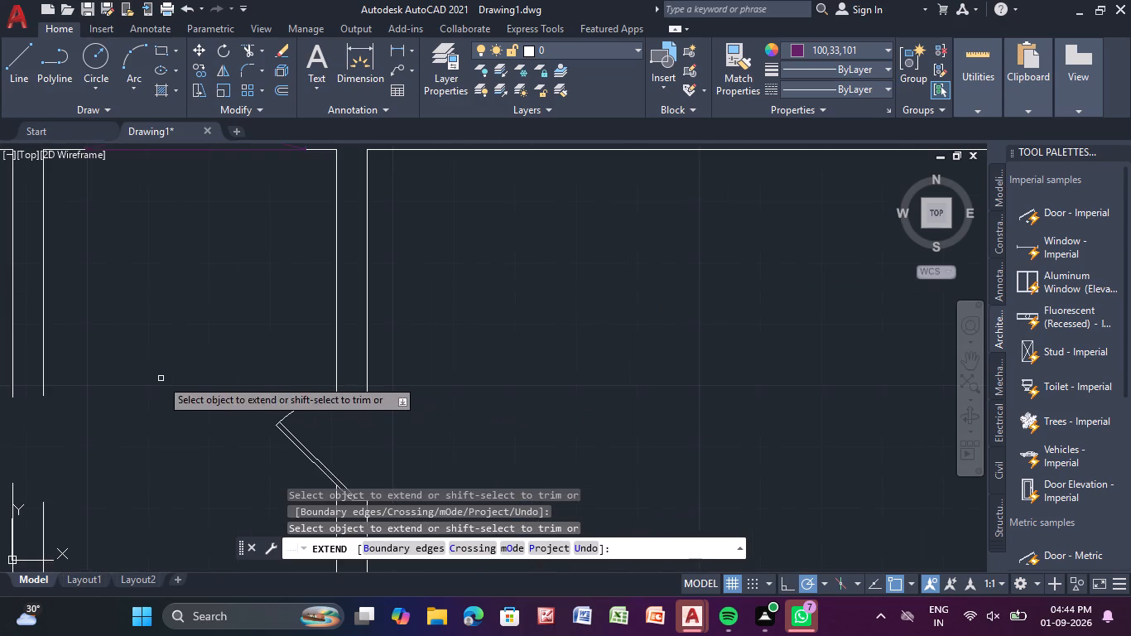
{"action": "middle_click_drag", "start_coordinate": [161, 378], "coordinate": [400, 359]}
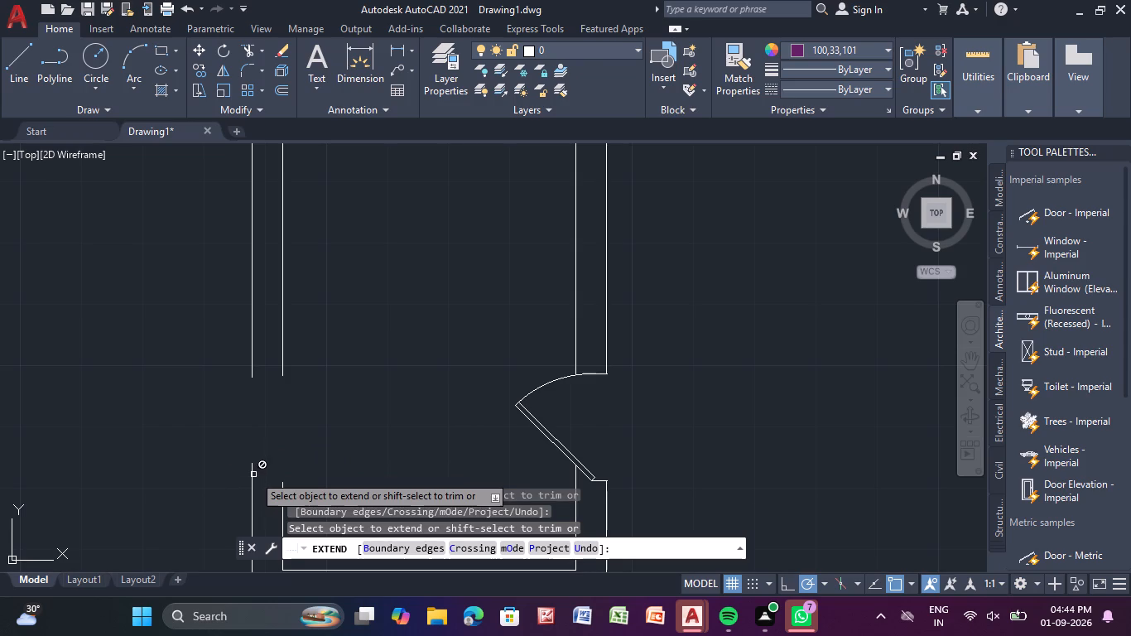
{"action": "left_click", "coordinate": [253, 475]}
{"action": "left_click", "coordinate": [249, 474]}
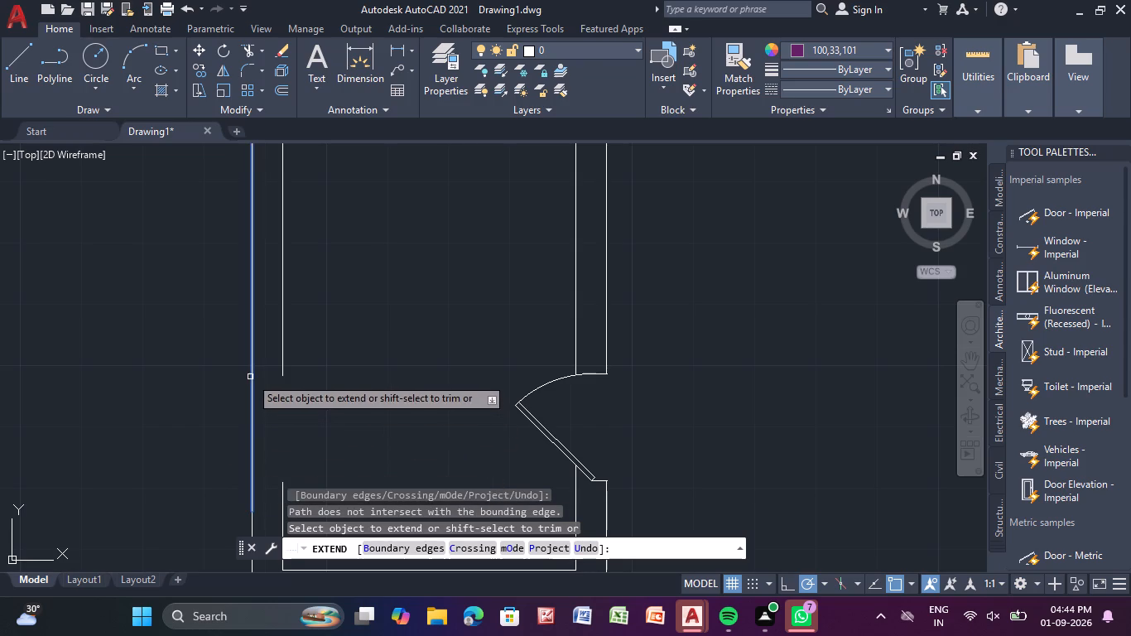
{"action": "left_click", "coordinate": [250, 375]}
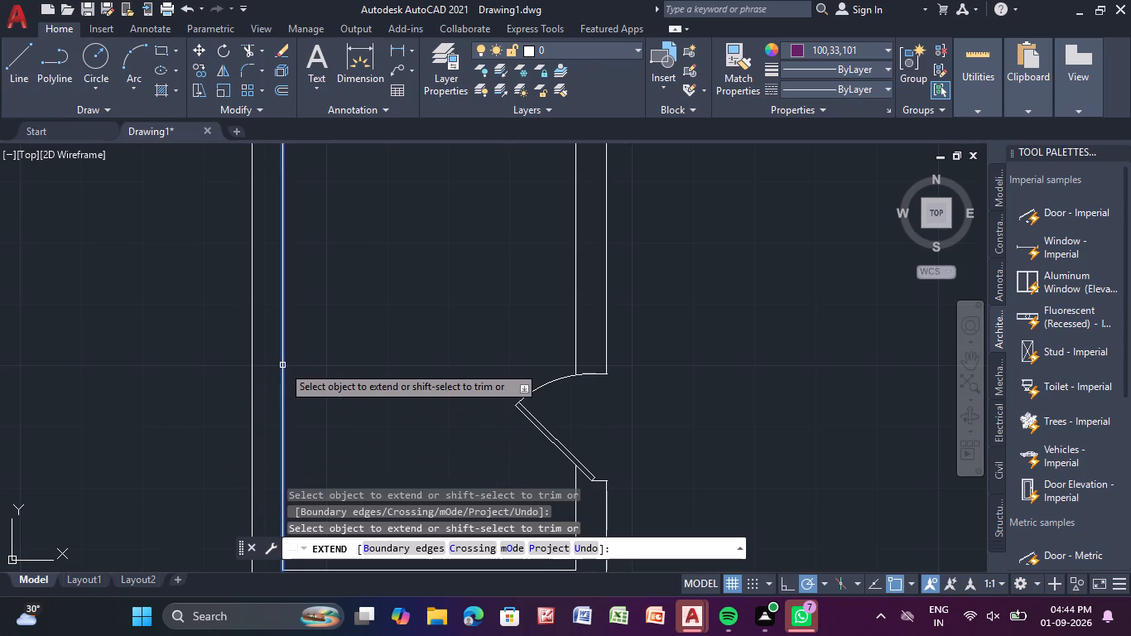
{"action": "left_click", "coordinate": [282, 365]}
{"action": "scroll", "coordinate": [327, 381], "scroll_direction": "down", "scroll_amount": 3}
{"action": "middle_click_drag", "start_coordinate": [331, 378], "coordinate": [389, 252]}
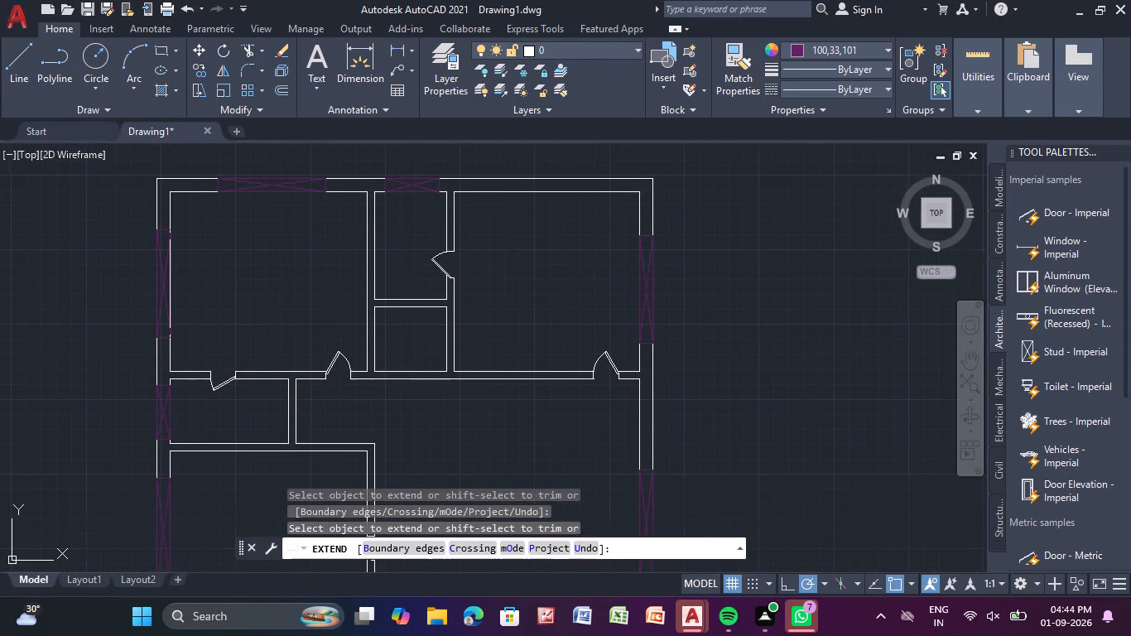
{"action": "key", "text": "Escape"}
{"action": "key", "text": "Escape"}
{"action": "key", "text": "Escape"}
{"action": "key", "text": "Escape"}
{"action": "key", "text": "Escape"}
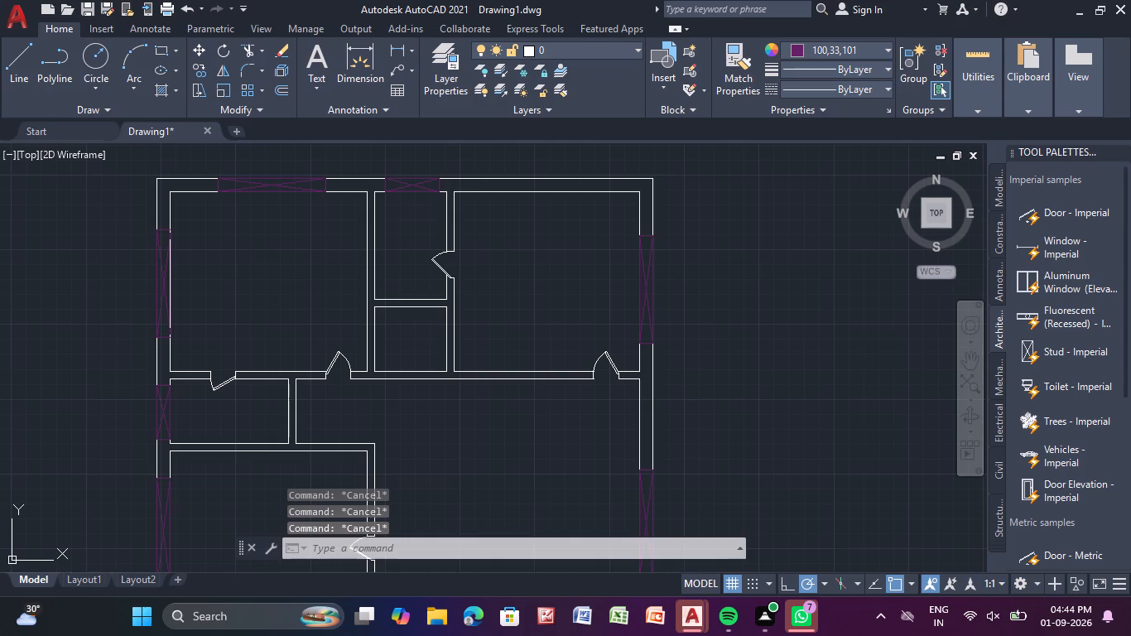
{"action": "key", "text": "Escape"}
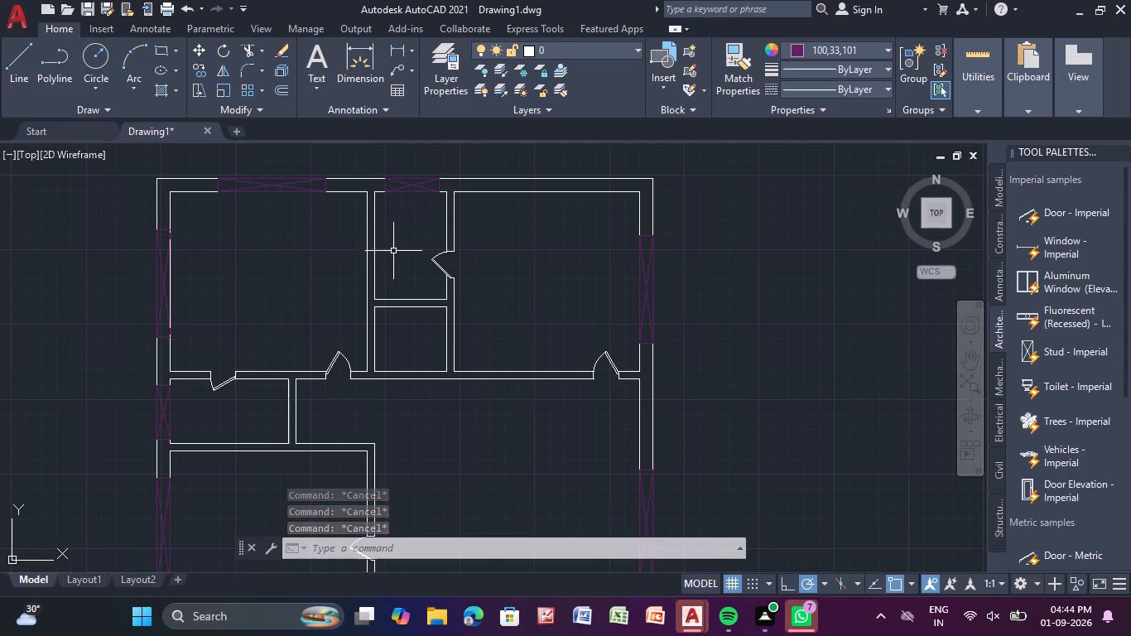
Copy the large right-hand room's door from its leaf midpoint into the bottom wall of the small closed middle room.
{"action": "left_click", "coordinate": [614, 362]}
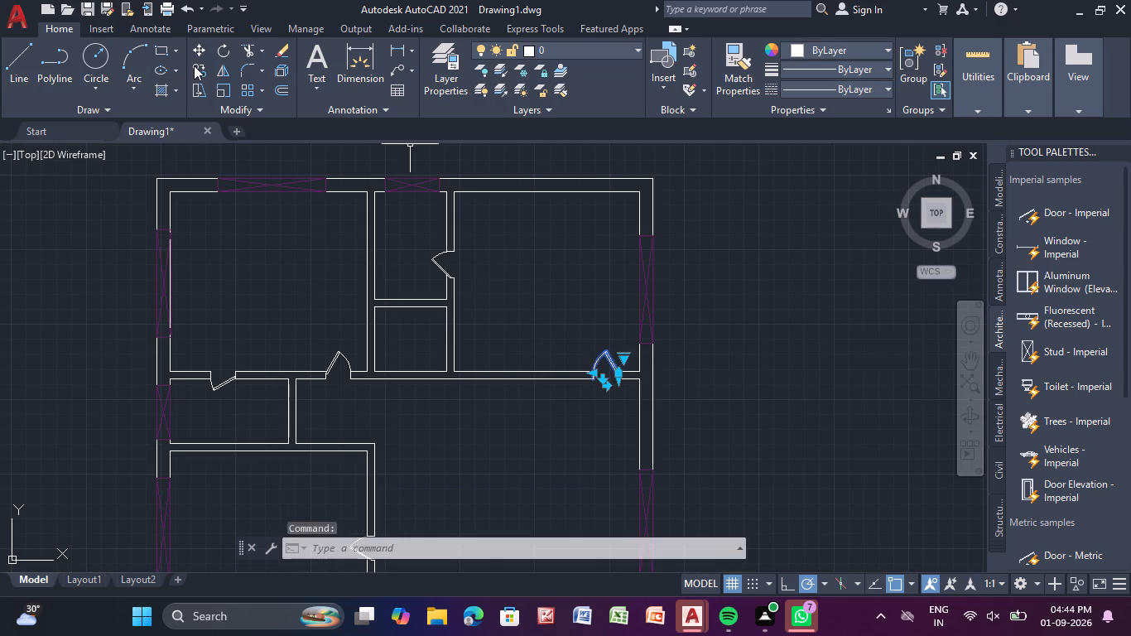
{"action": "left_click", "coordinate": [194, 65]}
{"action": "left_click", "coordinate": [612, 360]}
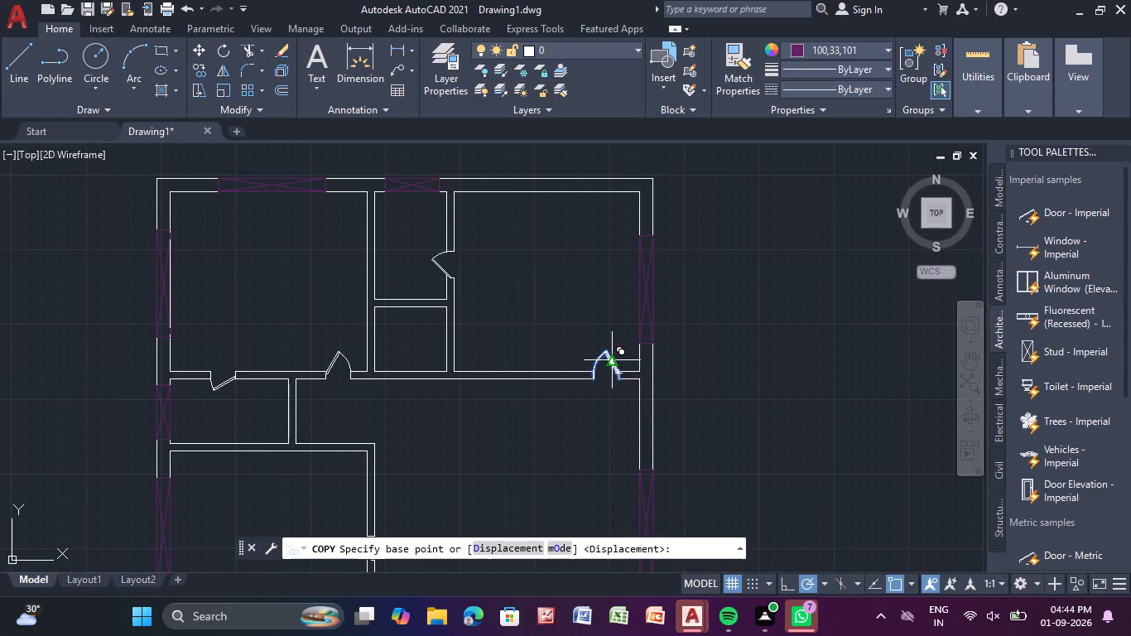
{"action": "scroll", "coordinate": [409, 358], "scroll_direction": "up", "scroll_amount": 3}
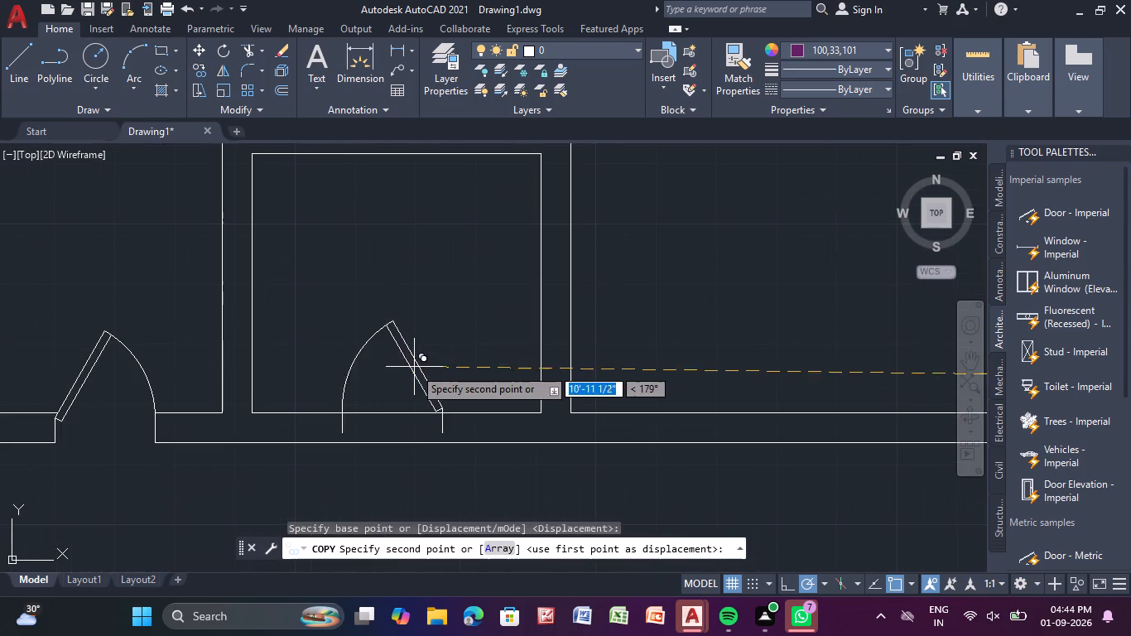
{"action": "left_click", "coordinate": [421, 381]}
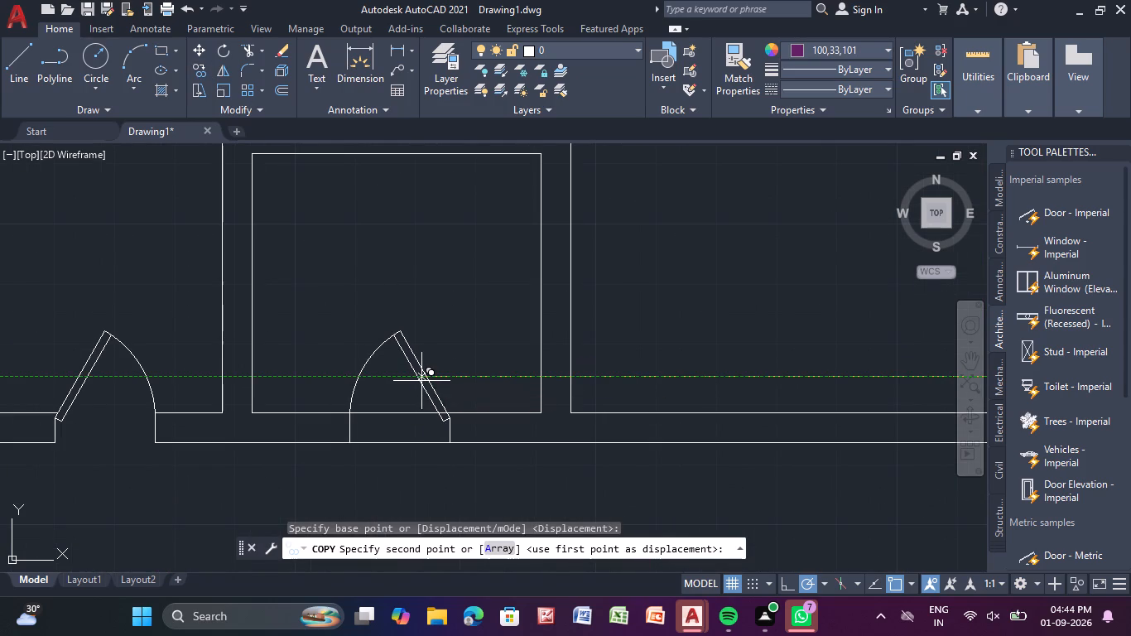
{"action": "key", "text": "Escape"}
{"action": "key", "text": "Escape"}
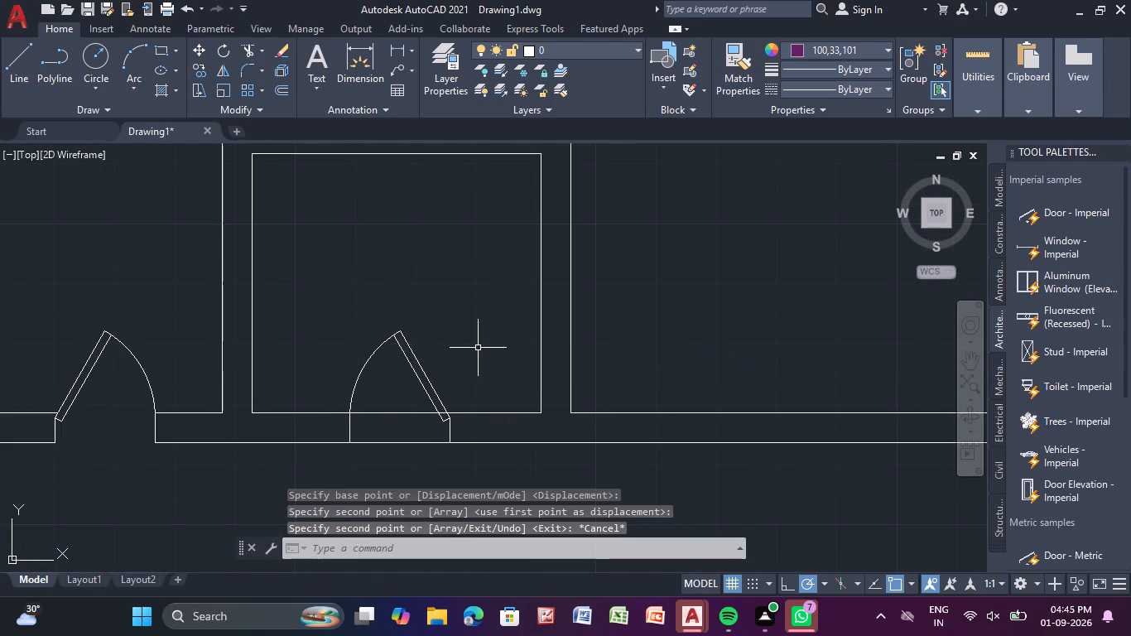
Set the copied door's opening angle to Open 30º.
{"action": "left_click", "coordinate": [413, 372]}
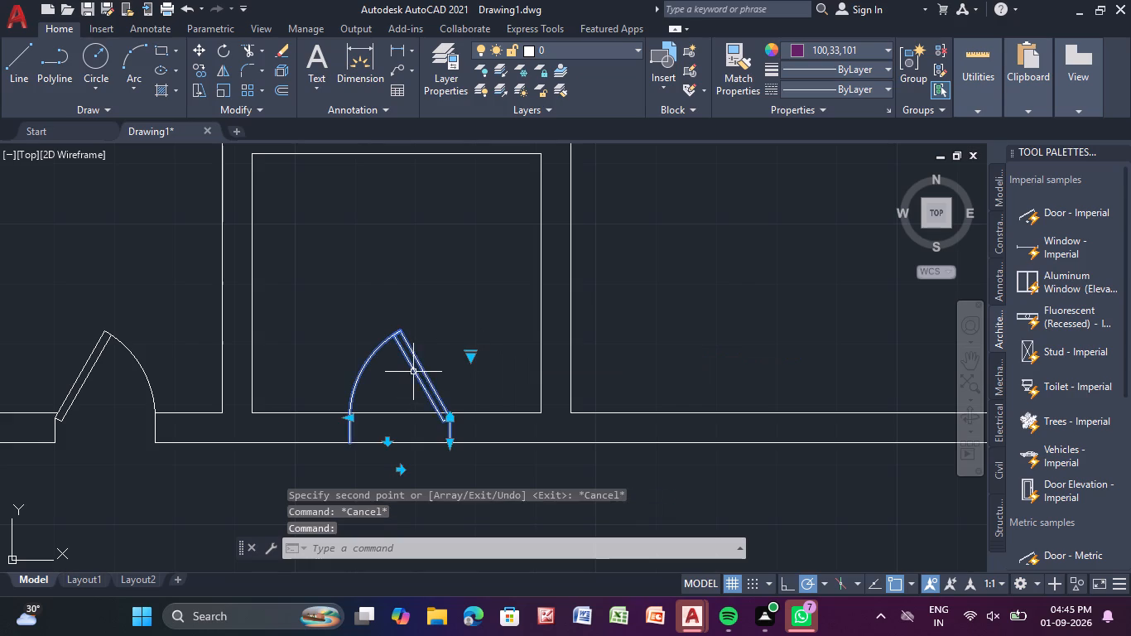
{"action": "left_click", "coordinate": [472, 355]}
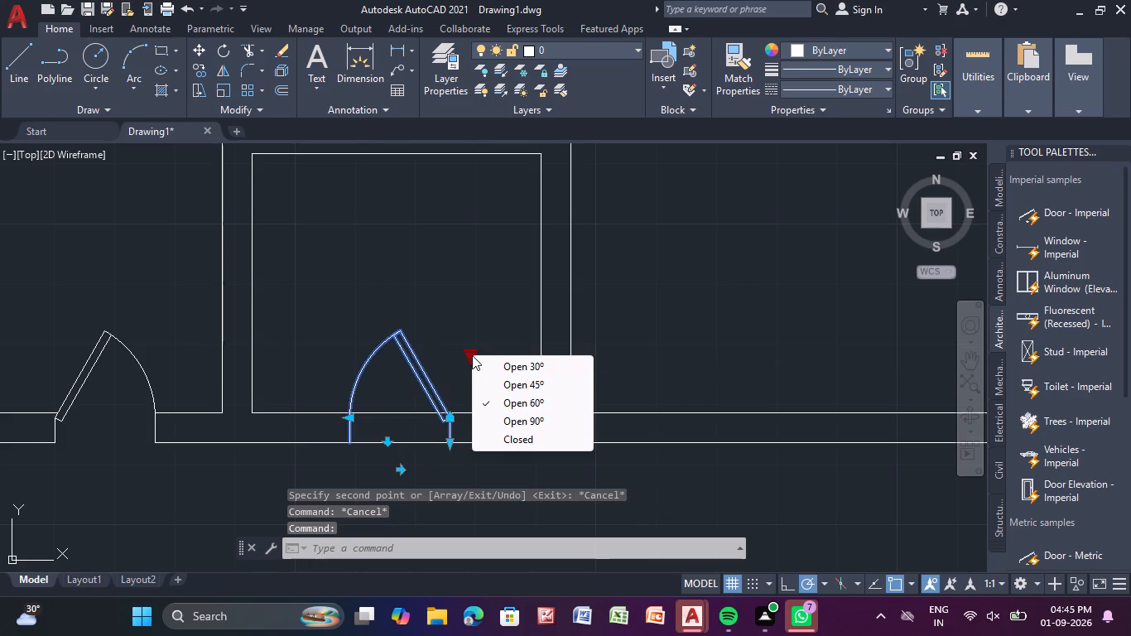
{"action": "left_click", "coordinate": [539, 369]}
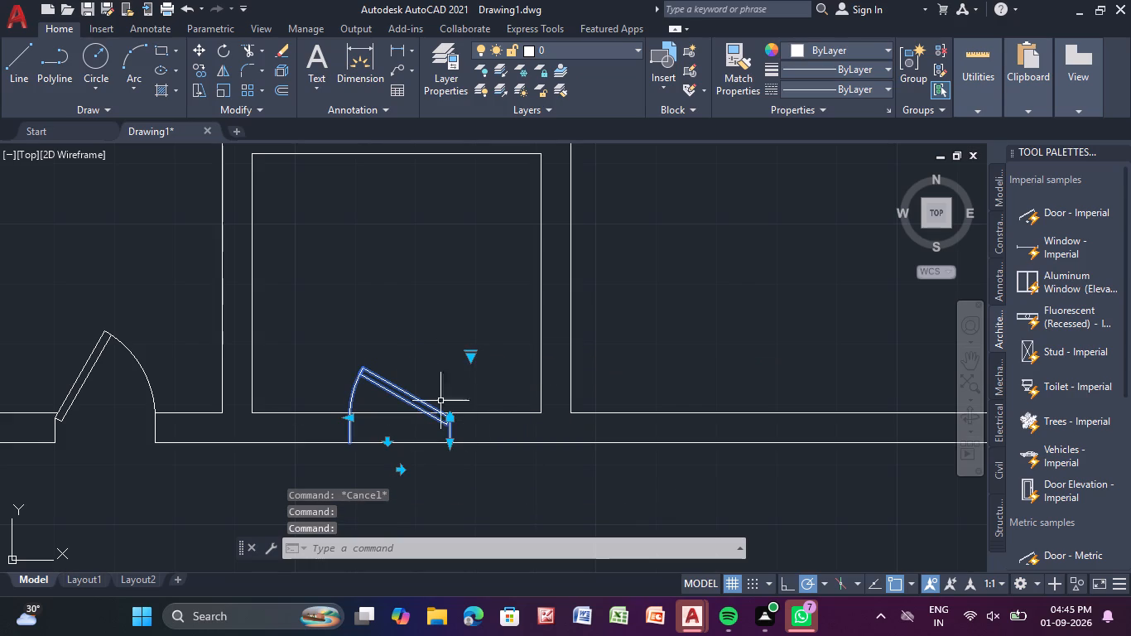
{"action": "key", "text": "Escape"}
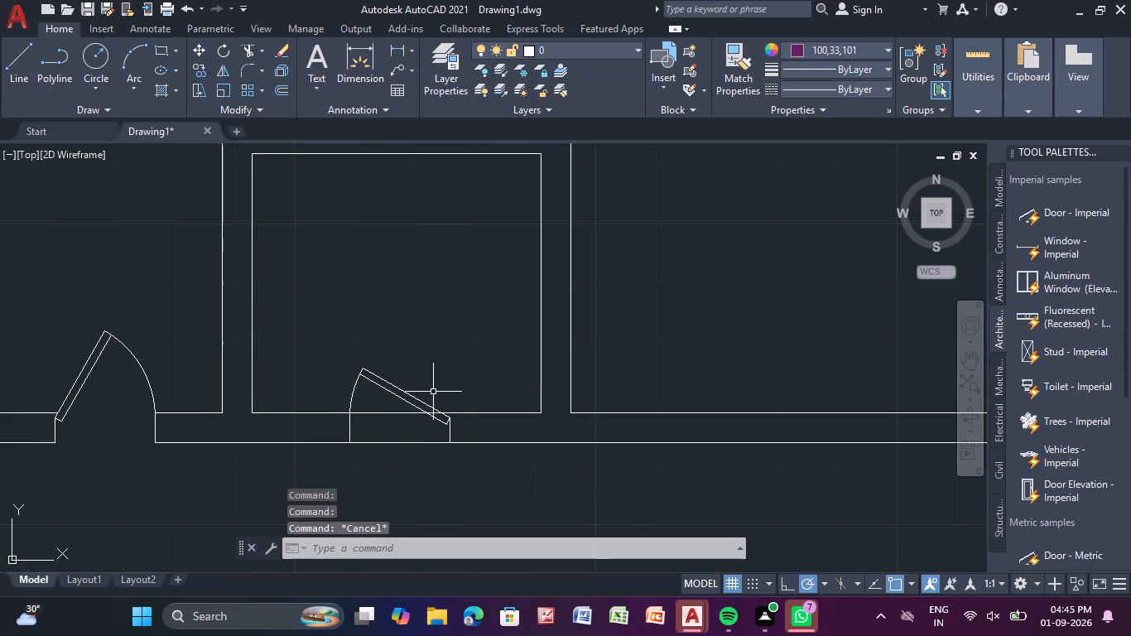
Set the copied door's opening angle to Open 45º.
{"action": "left_click", "coordinate": [421, 401]}
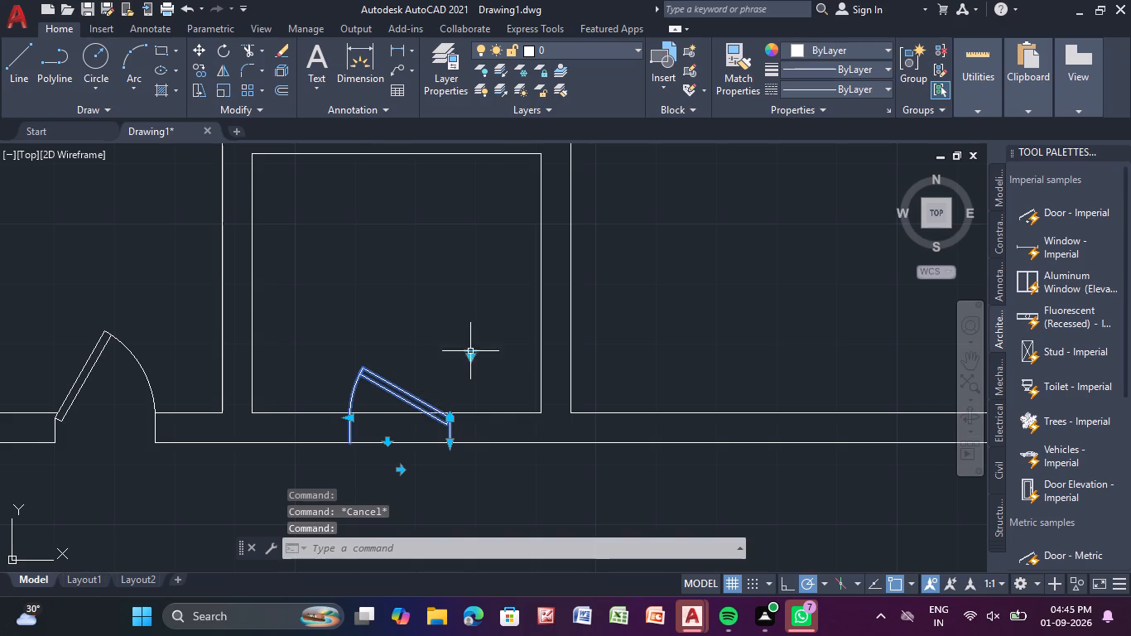
{"action": "left_click", "coordinate": [471, 351]}
{"action": "double_click", "coordinate": [469, 359]}
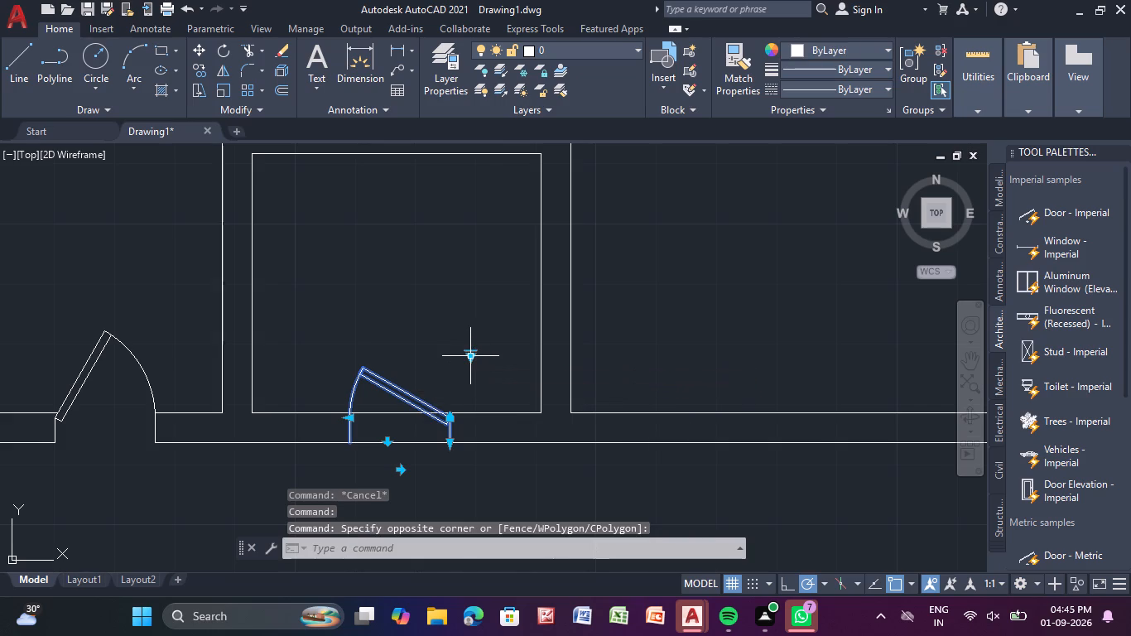
{"action": "left_click", "coordinate": [469, 359]}
{"action": "left_click", "coordinate": [530, 388]}
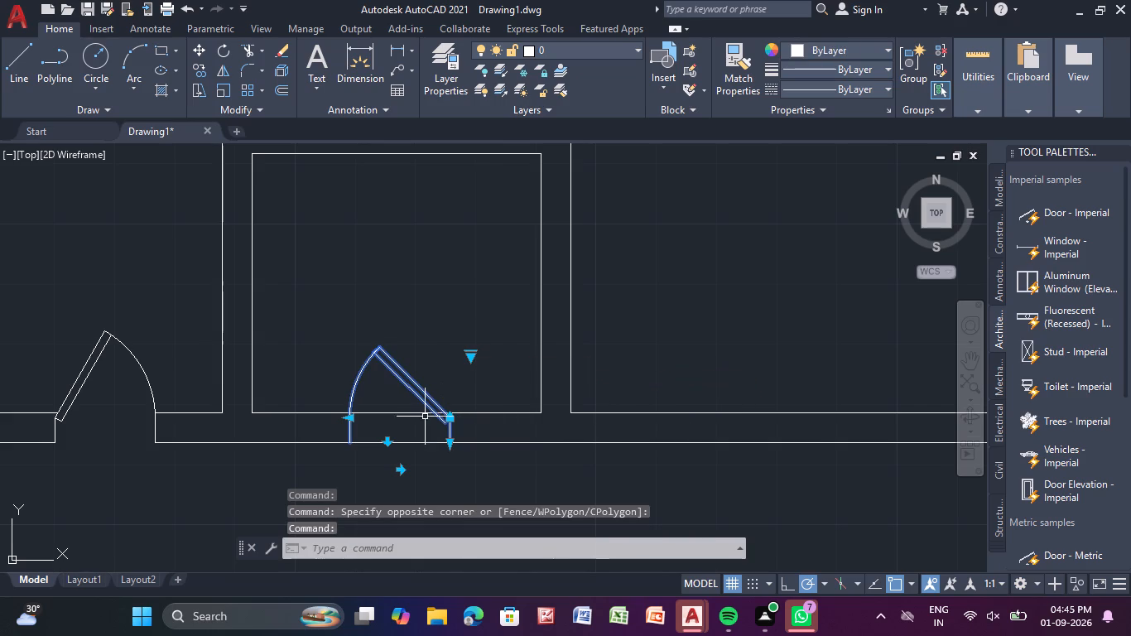
{"action": "key", "text": "Escape"}
{"action": "key", "text": "Escape"}
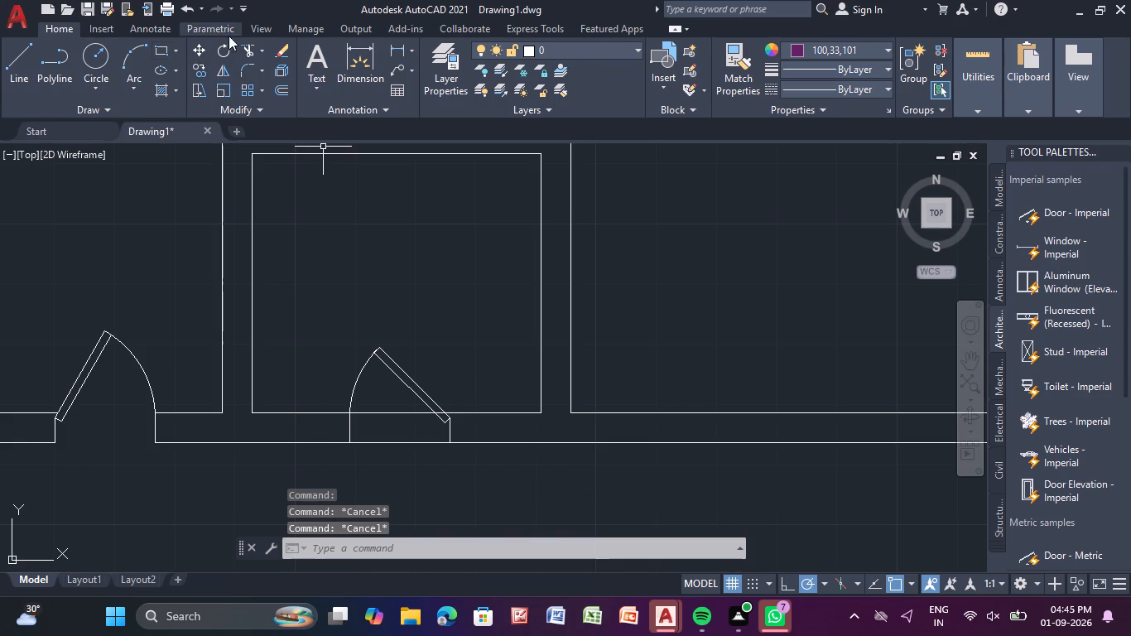
Trim both wall lines crossing the copied door's opening in the bottom wall of the small closed middle room.
{"action": "left_click", "coordinate": [253, 50]}
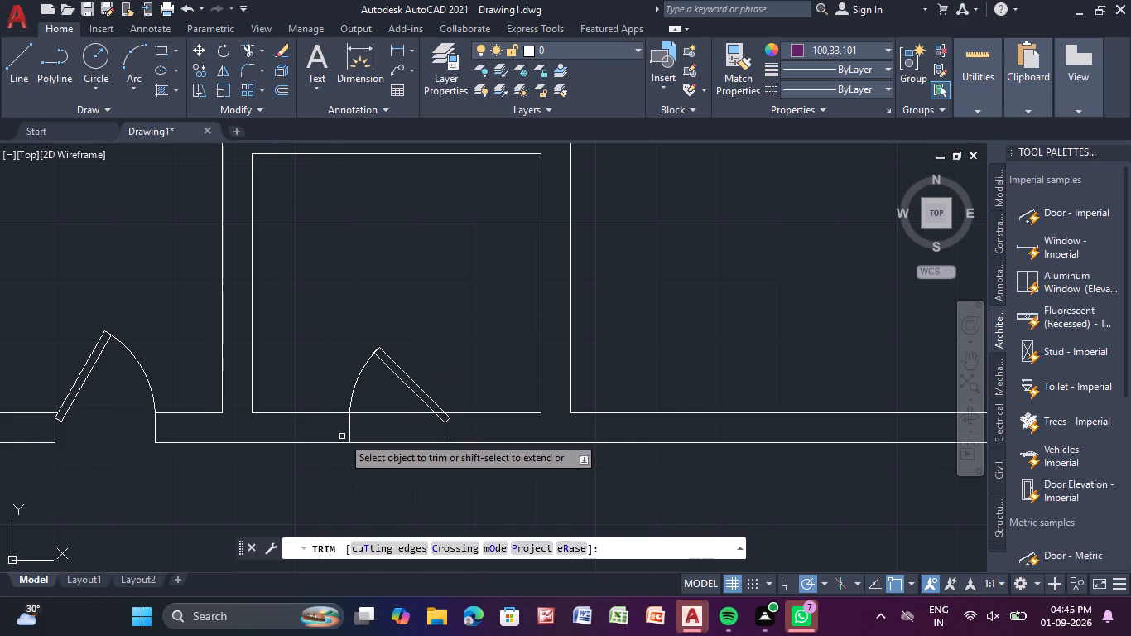
{"action": "left_click_drag", "start_coordinate": [375, 412], "coordinate": [379, 434]}
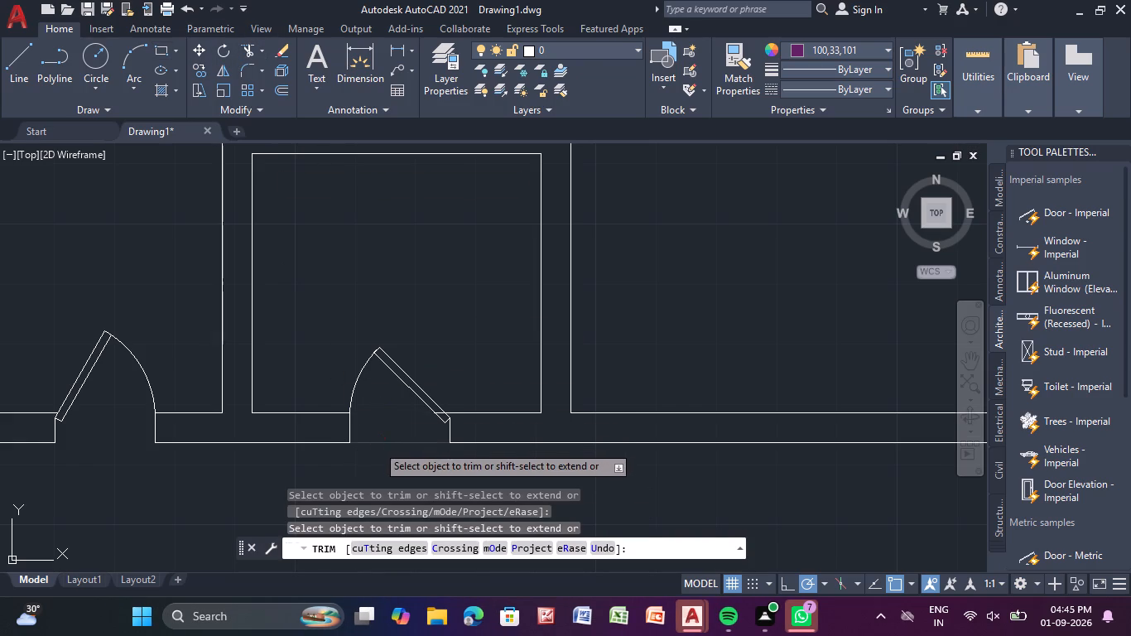
{"action": "left_click", "coordinate": [377, 445]}
{"action": "scroll", "coordinate": [444, 414], "scroll_direction": "up", "scroll_amount": 3}
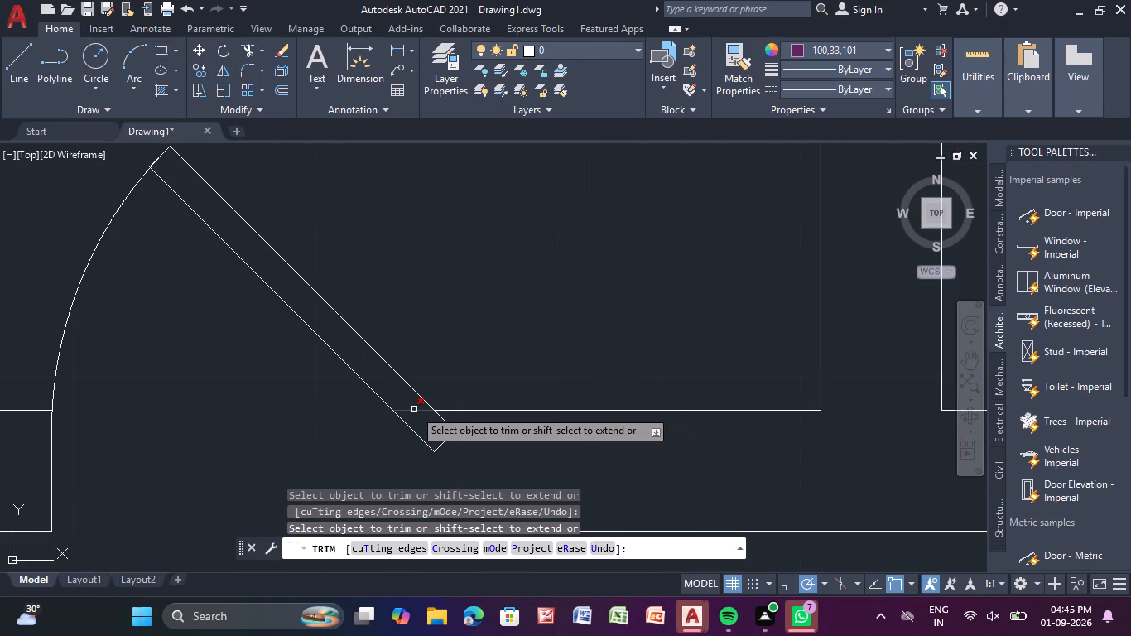
{"action": "left_click", "coordinate": [414, 409]}
{"action": "scroll", "coordinate": [285, 400], "scroll_direction": "down", "scroll_amount": 3}
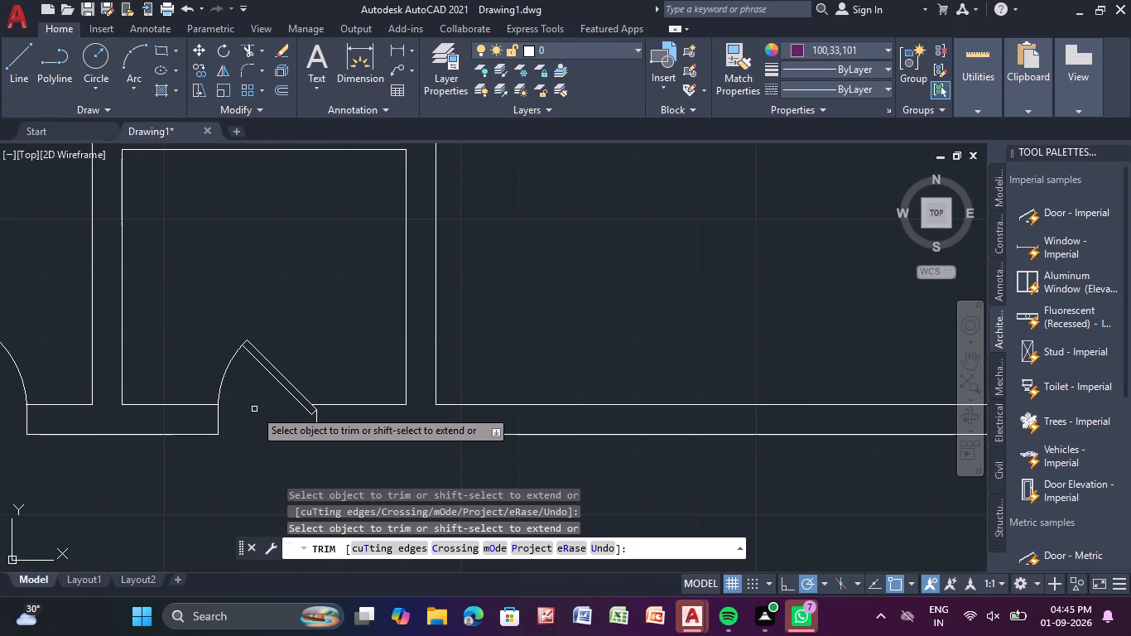
{"action": "key", "text": "Escape"}
{"action": "key", "text": "Escape"}
{"action": "key", "text": "Escape"}
{"action": "key", "text": "Escape"}
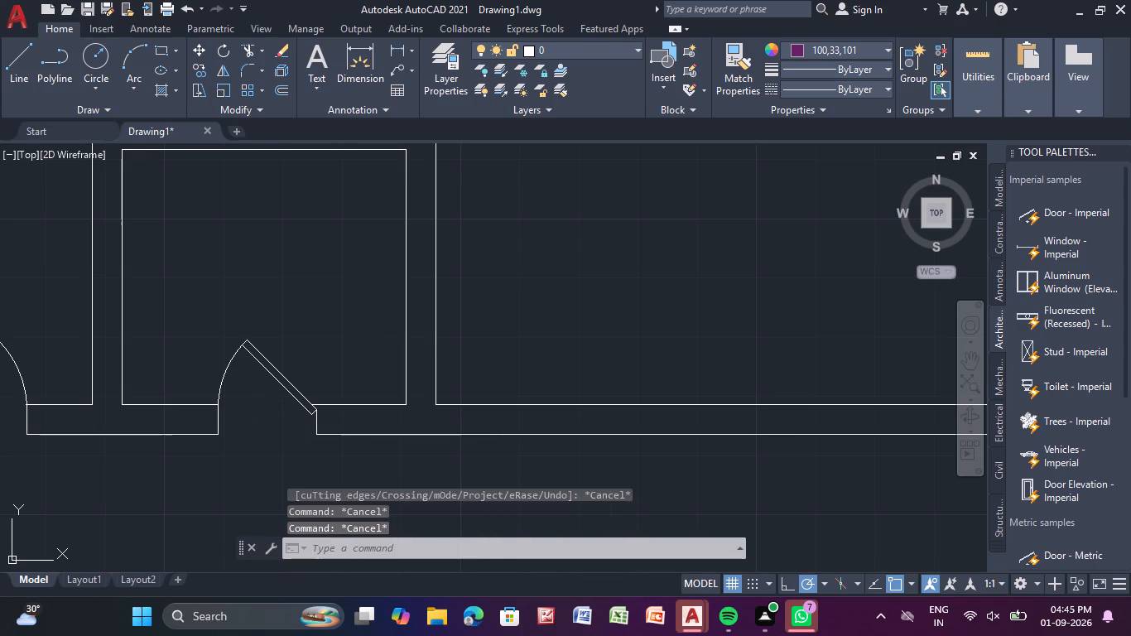
Delete the door in the horizontal wall just left of the small closed middle room.
{"action": "scroll", "coordinate": [256, 409], "scroll_direction": "down", "scroll_amount": 2}
{"action": "middle_click_drag", "start_coordinate": [135, 437], "coordinate": [219, 417]}
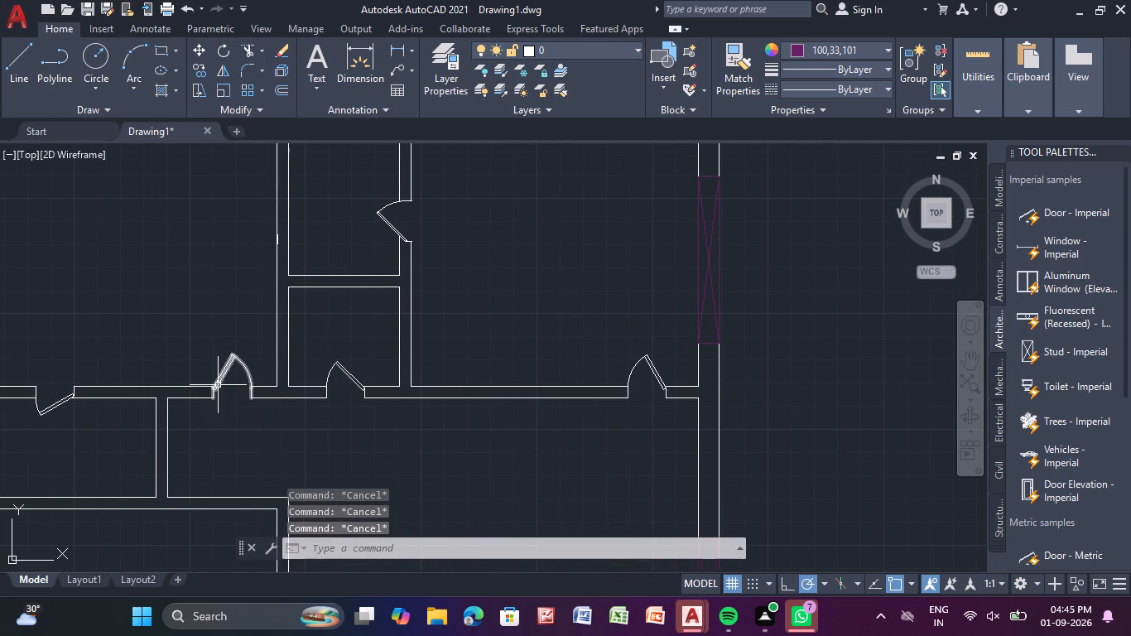
{"action": "left_click", "coordinate": [218, 381]}
{"action": "key", "text": "Delete"}
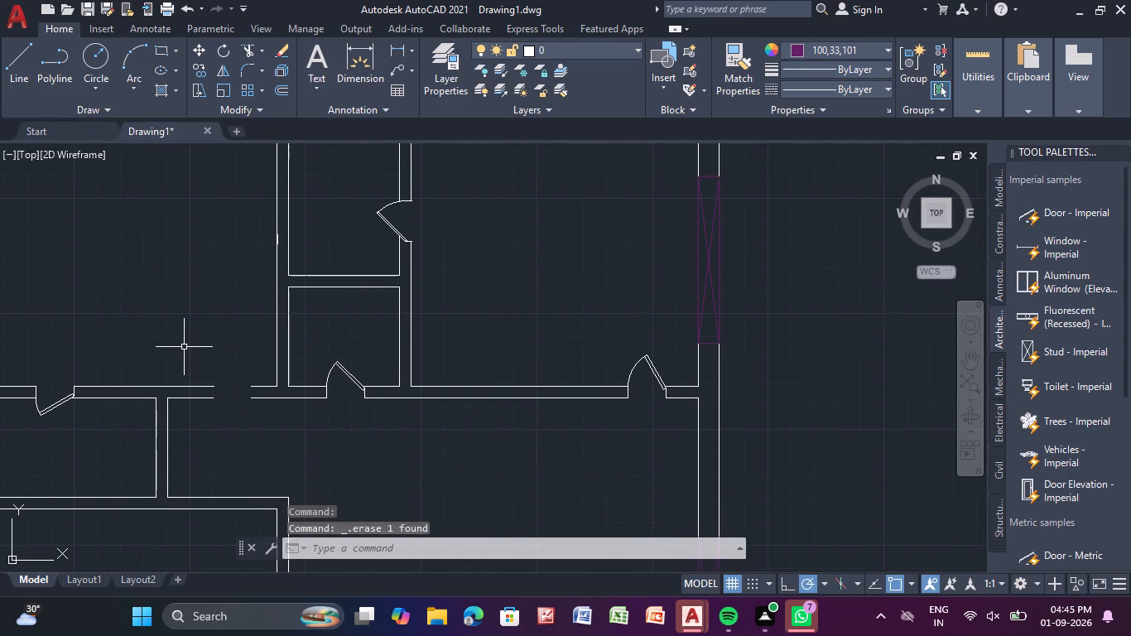
Copy the large right-hand room's door from its leaf midpoint into the vacant wall opening left of the small middle room.
{"action": "left_click", "coordinate": [646, 364]}
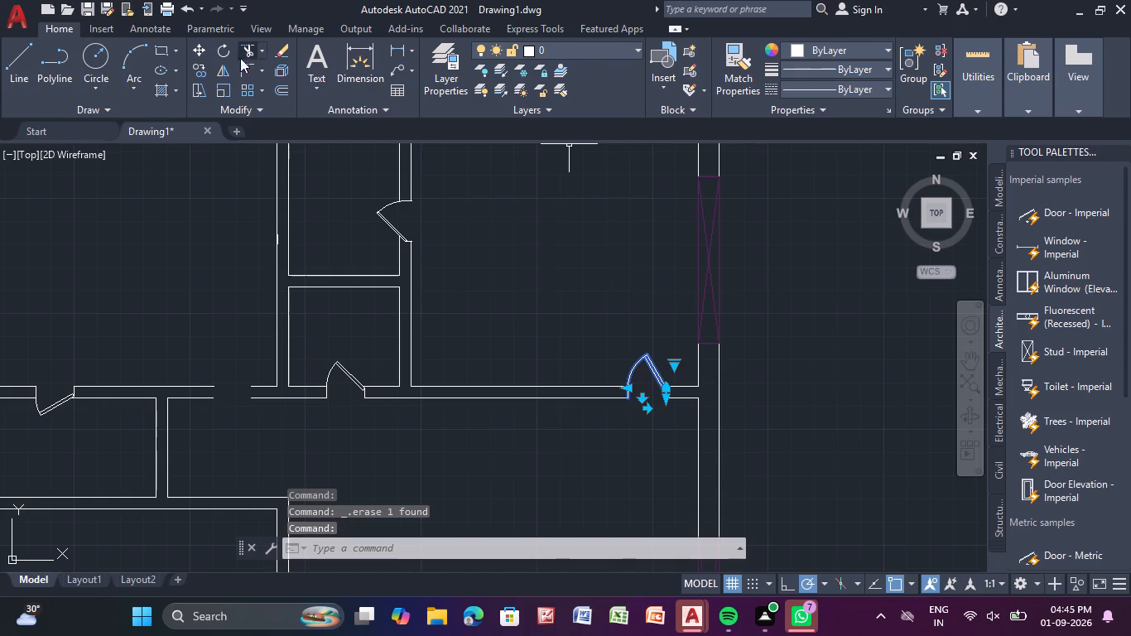
{"action": "left_click", "coordinate": [194, 70]}
{"action": "left_click", "coordinate": [661, 375]}
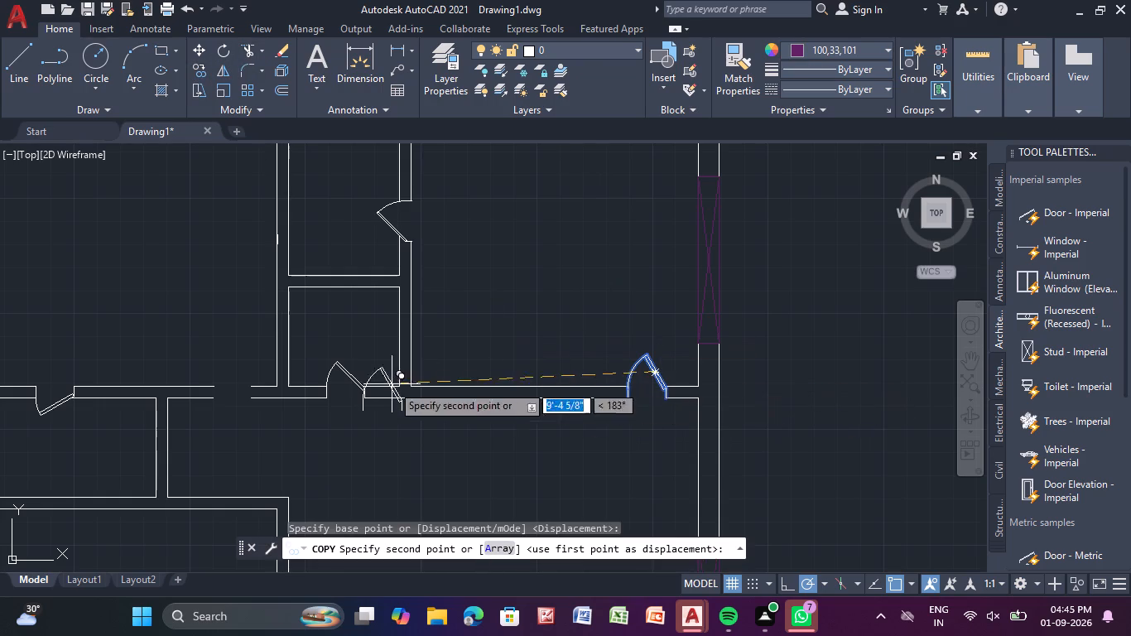
{"action": "scroll", "coordinate": [221, 367], "scroll_direction": "up", "scroll_amount": 2}
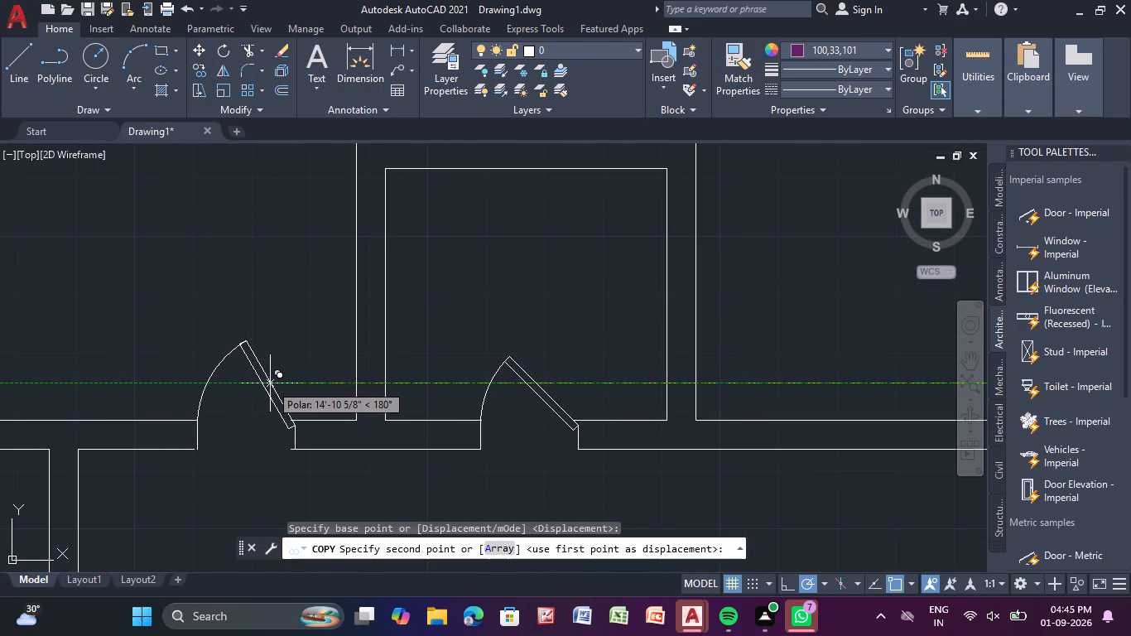
{"action": "left_click", "coordinate": [267, 385]}
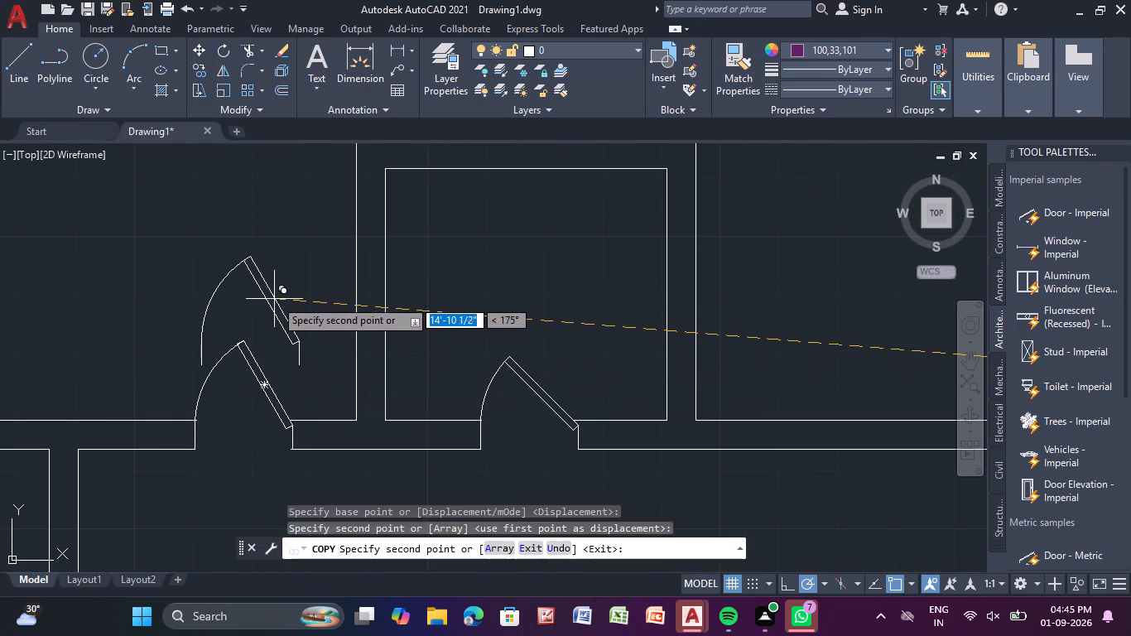
{"action": "key", "text": "Escape"}
{"action": "key", "text": "Escape"}
{"action": "key", "text": "Escape"}
{"action": "key", "text": "Escape"}
{"action": "key", "text": "Escape"}
{"action": "key", "text": "Escape"}
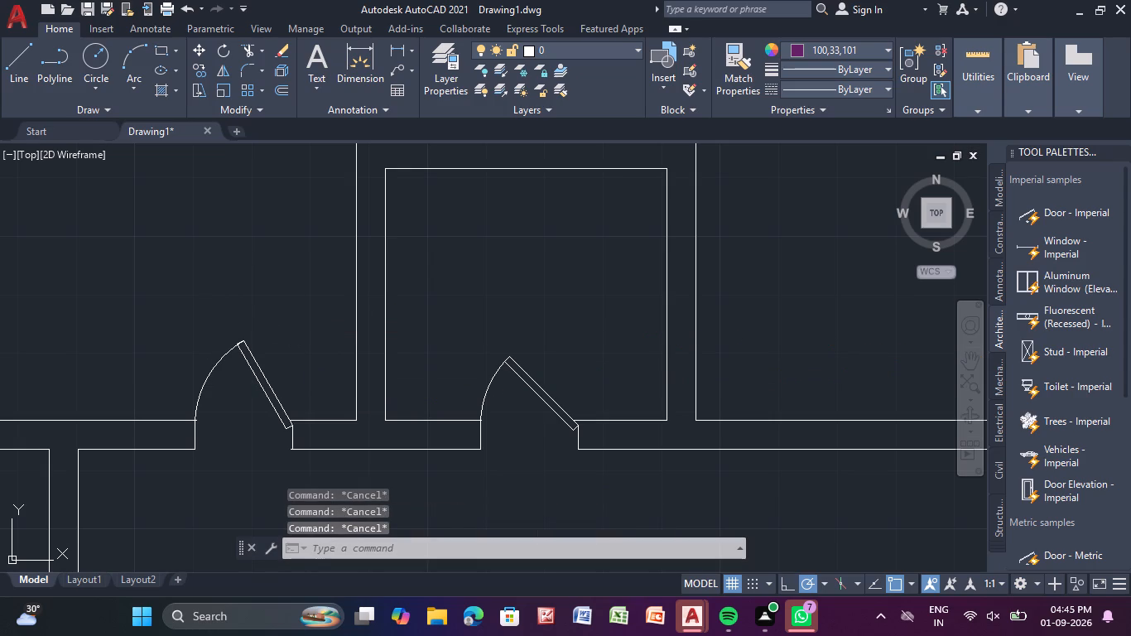
Trim the wall line ends that overhang the newly copied door's jambs on both sides of its opening.
{"action": "middle_click_drag", "start_coordinate": [240, 447], "coordinate": [261, 393]}
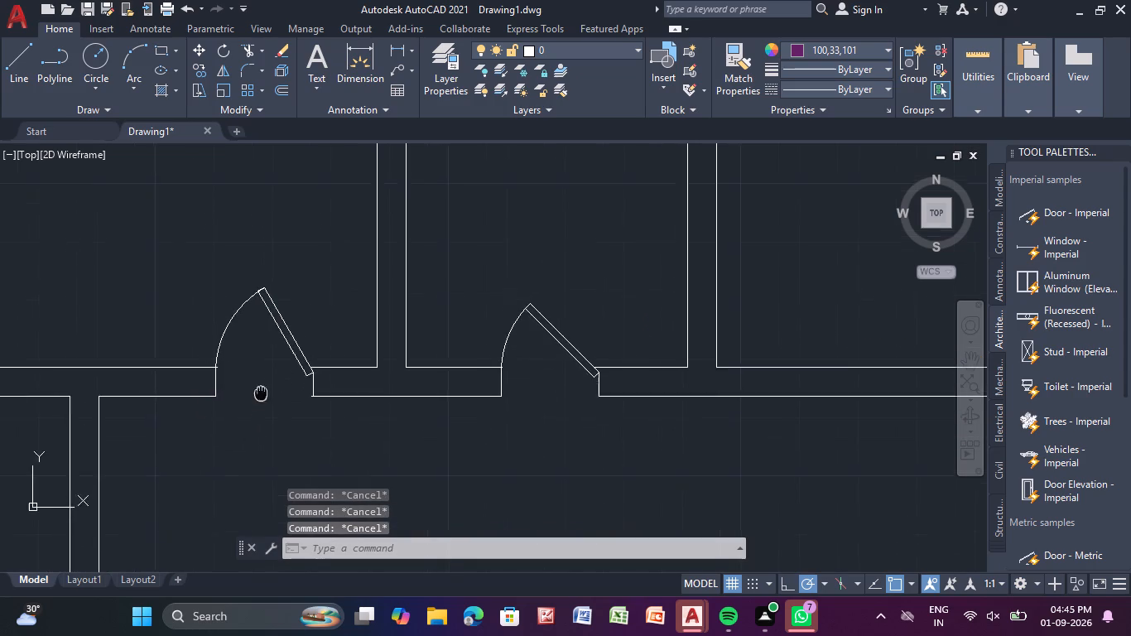
{"action": "middle_click_drag", "start_coordinate": [261, 393], "coordinate": [262, 391]}
{"action": "scroll", "coordinate": [255, 385], "scroll_direction": "up", "scroll_amount": 2}
{"action": "left_click", "coordinate": [245, 46]}
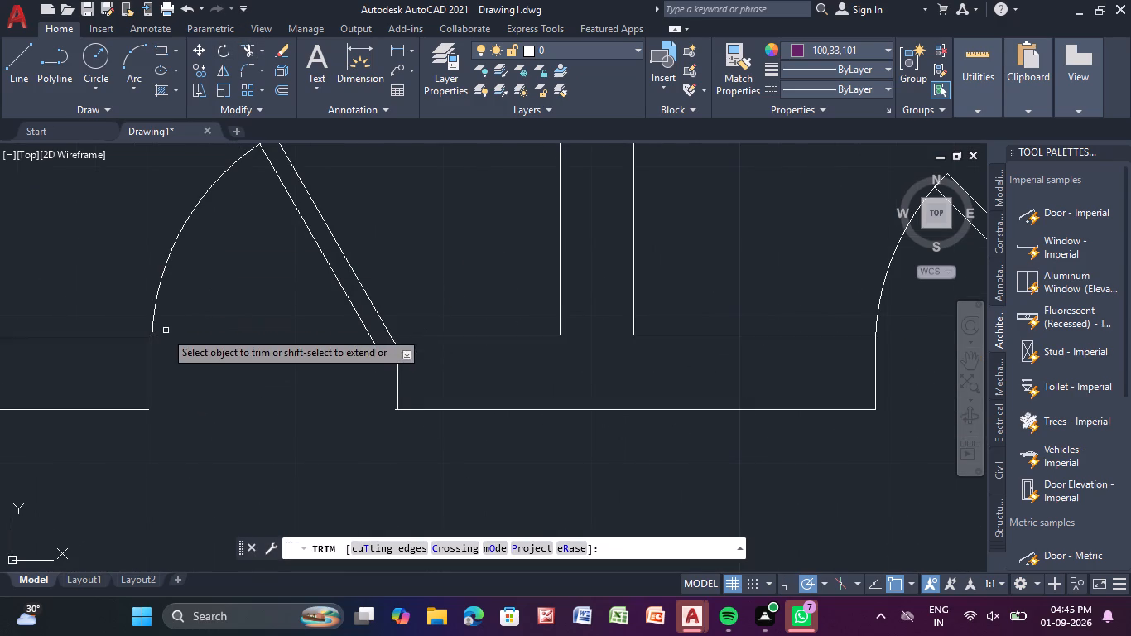
{"action": "scroll", "coordinate": [155, 336], "scroll_direction": "up", "scroll_amount": 2}
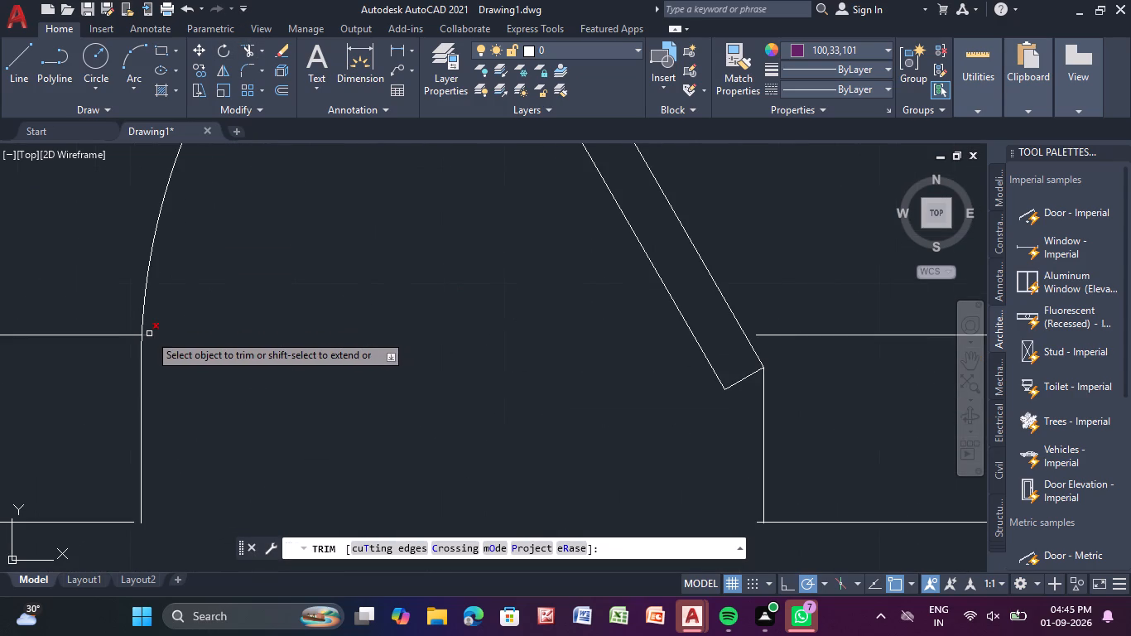
{"action": "left_click", "coordinate": [149, 334]}
{"action": "middle_click_drag", "start_coordinate": [690, 481], "coordinate": [629, 416]}
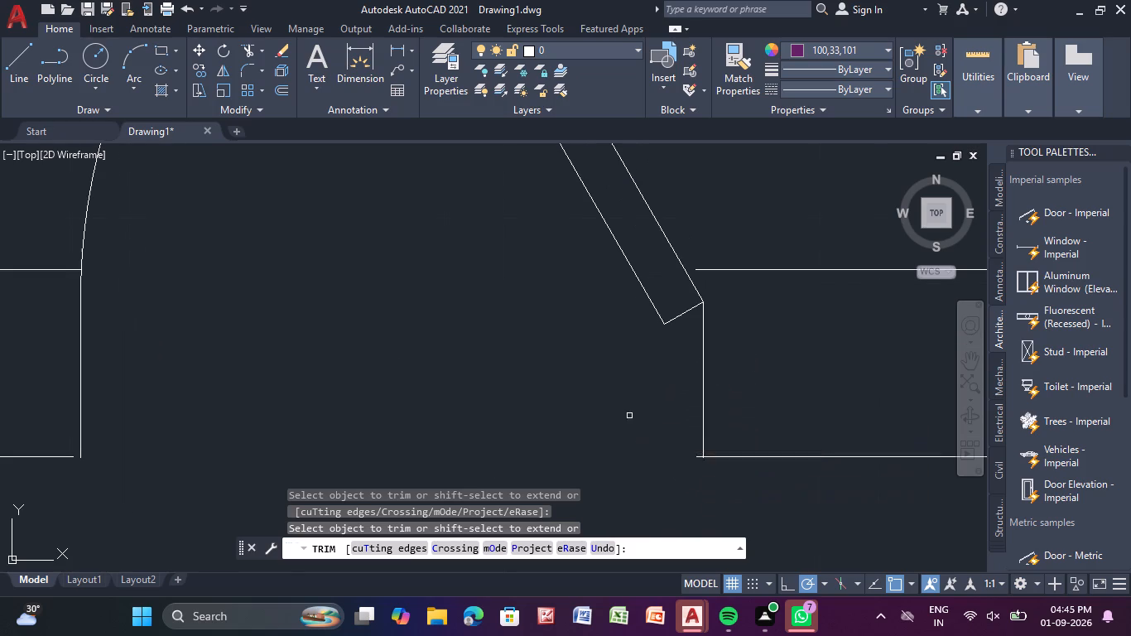
{"action": "scroll", "coordinate": [700, 461], "scroll_direction": "up", "scroll_amount": 2}
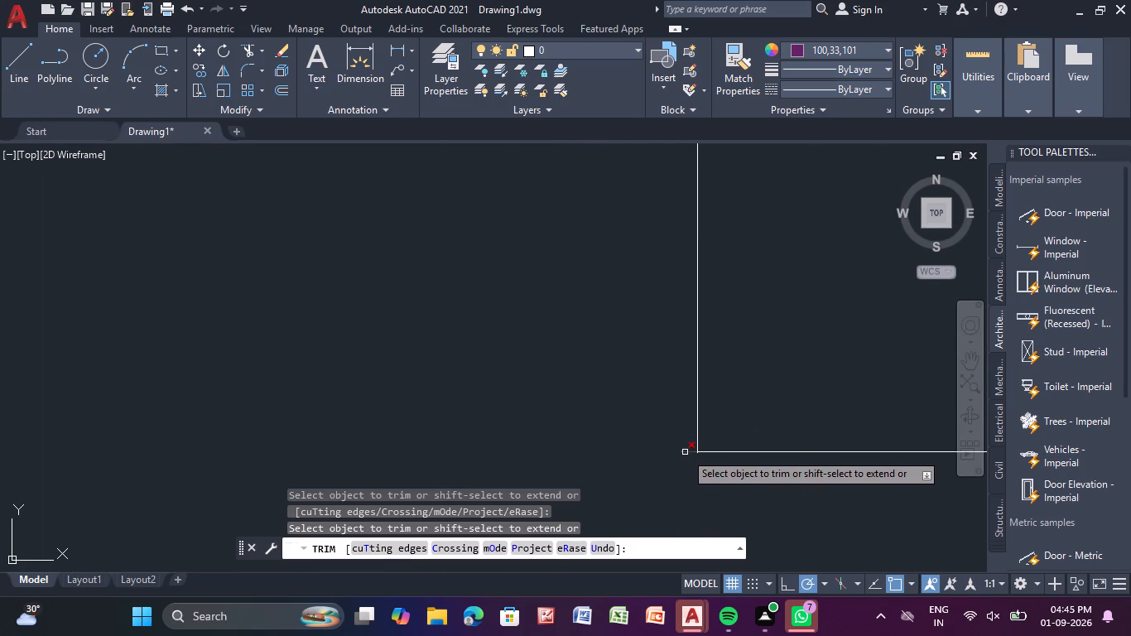
{"action": "left_click", "coordinate": [685, 452]}
{"action": "scroll", "coordinate": [698, 452], "scroll_direction": "up", "scroll_amount": 4}
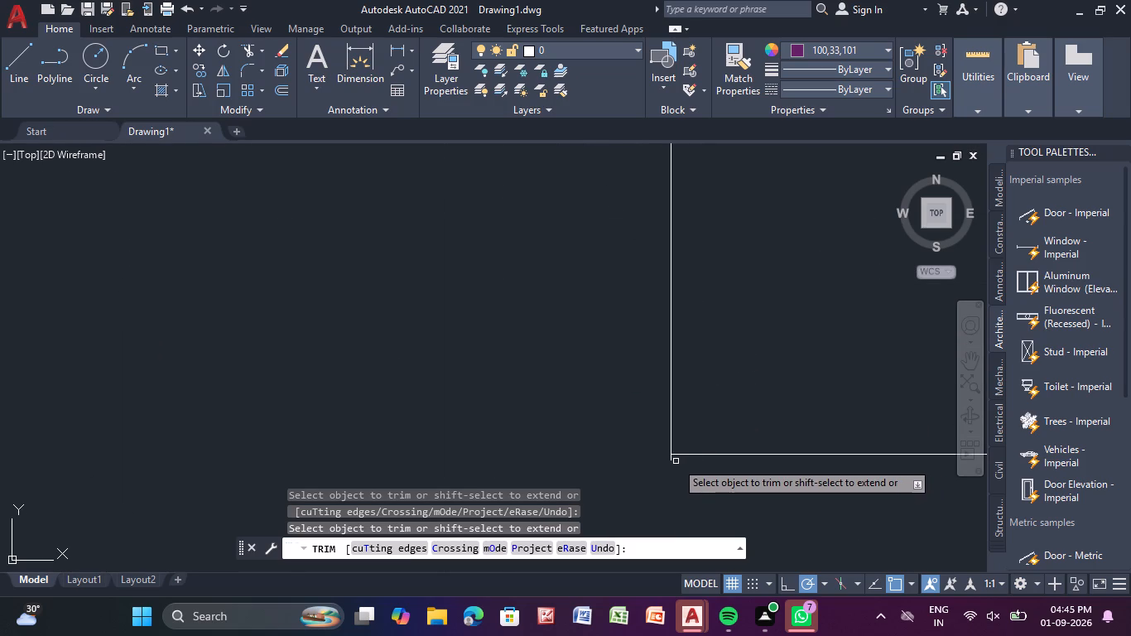
{"action": "left_click", "coordinate": [671, 460]}
{"action": "scroll", "coordinate": [672, 460], "scroll_direction": "up", "scroll_amount": 3}
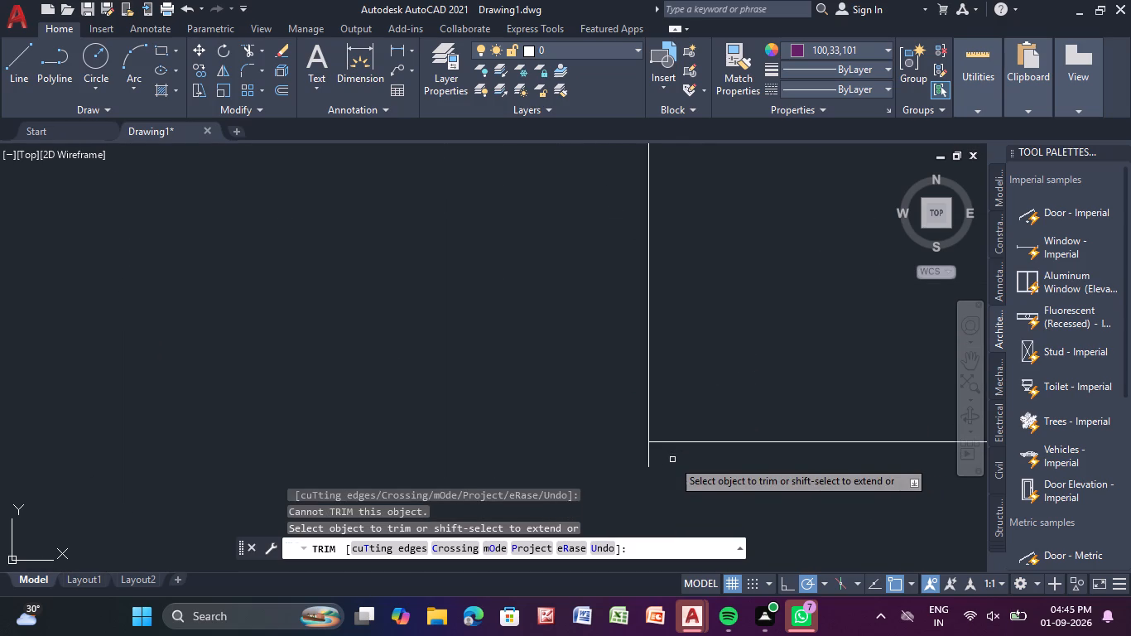
{"action": "left_click", "coordinate": [650, 452]}
{"action": "scroll", "coordinate": [437, 428], "scroll_direction": "down", "scroll_amount": 4}
{"action": "scroll", "coordinate": [387, 383], "scroll_direction": "down", "scroll_amount": 3}
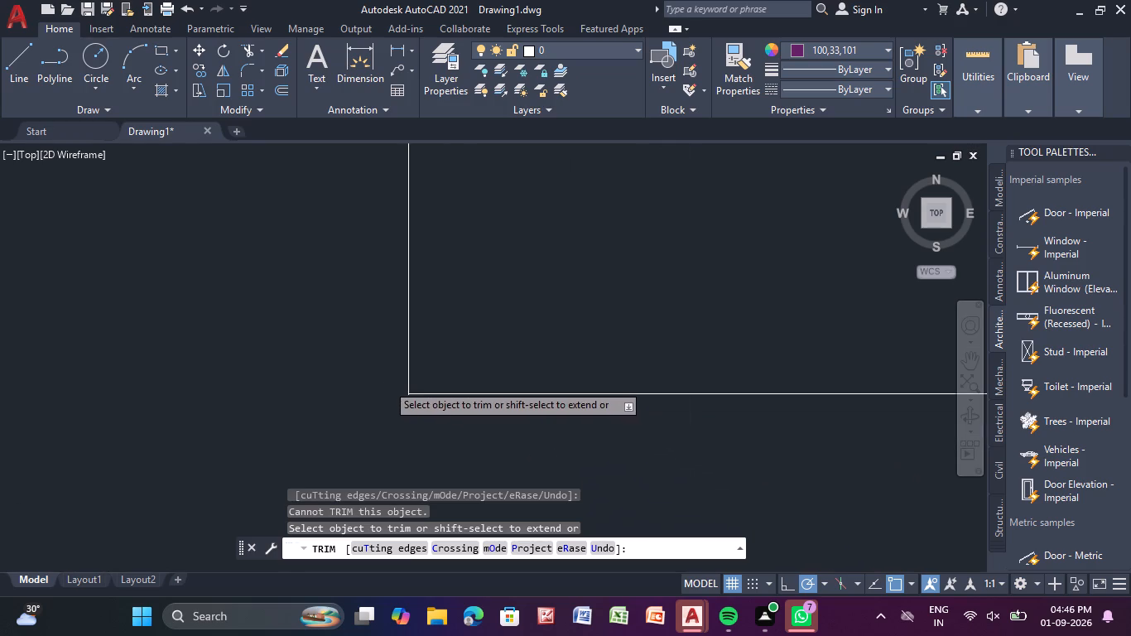
{"action": "scroll", "coordinate": [344, 364], "scroll_direction": "down", "scroll_amount": 3}
{"action": "middle_click_drag", "start_coordinate": [319, 356], "coordinate": [576, 355]}
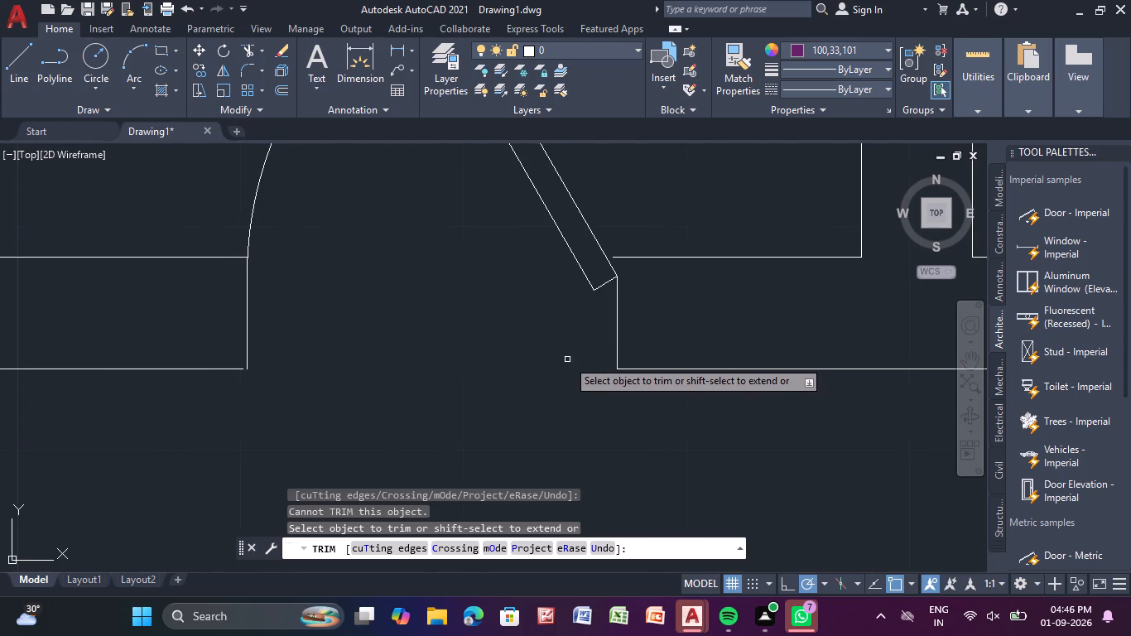
{"action": "key", "text": "Escape"}
{"action": "key", "text": "Escape"}
Extend the right inner wall line to the copied door's leaf and the left outer wall line to its jamb.
{"action": "type", "text": "ex"}
{"action": "key", "text": "Return"}
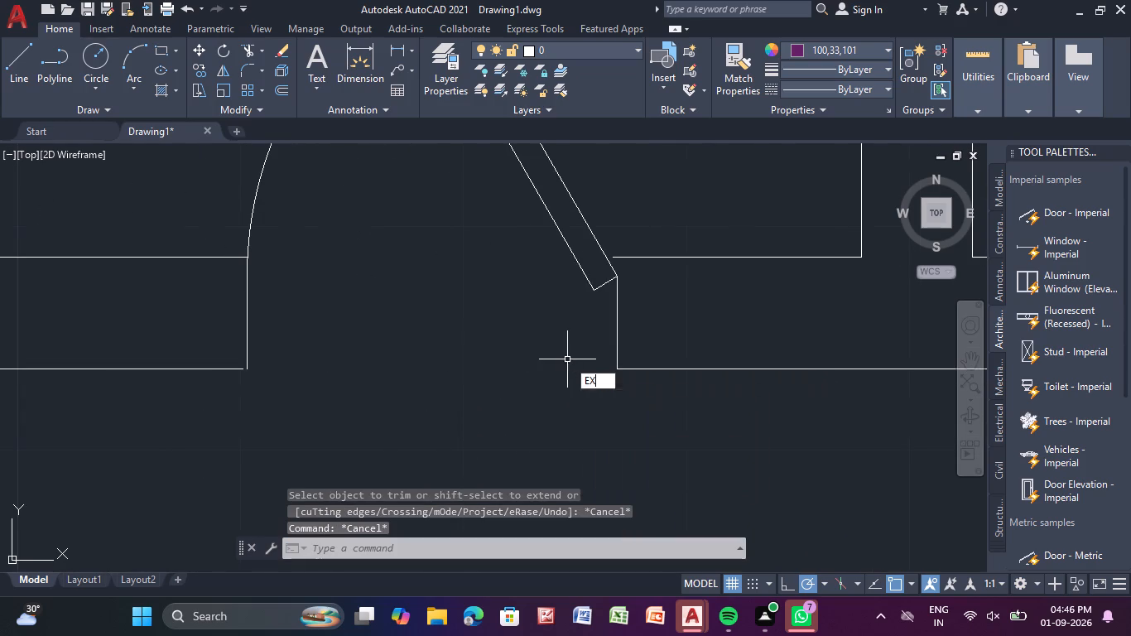
{"action": "left_click", "coordinate": [700, 258]}
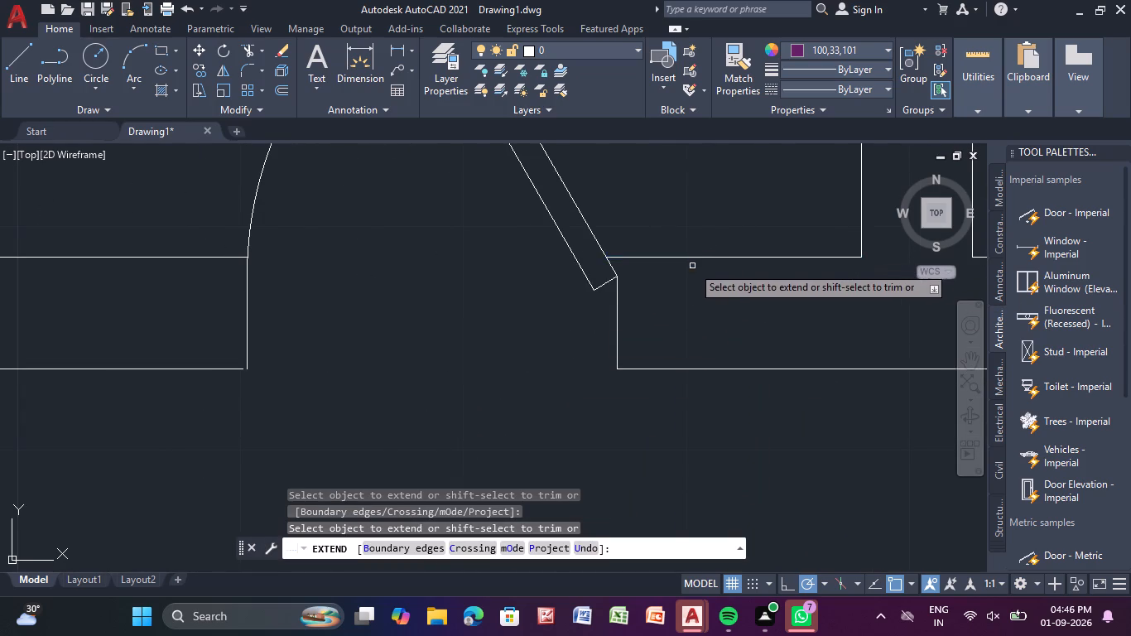
{"action": "left_click", "coordinate": [232, 370]}
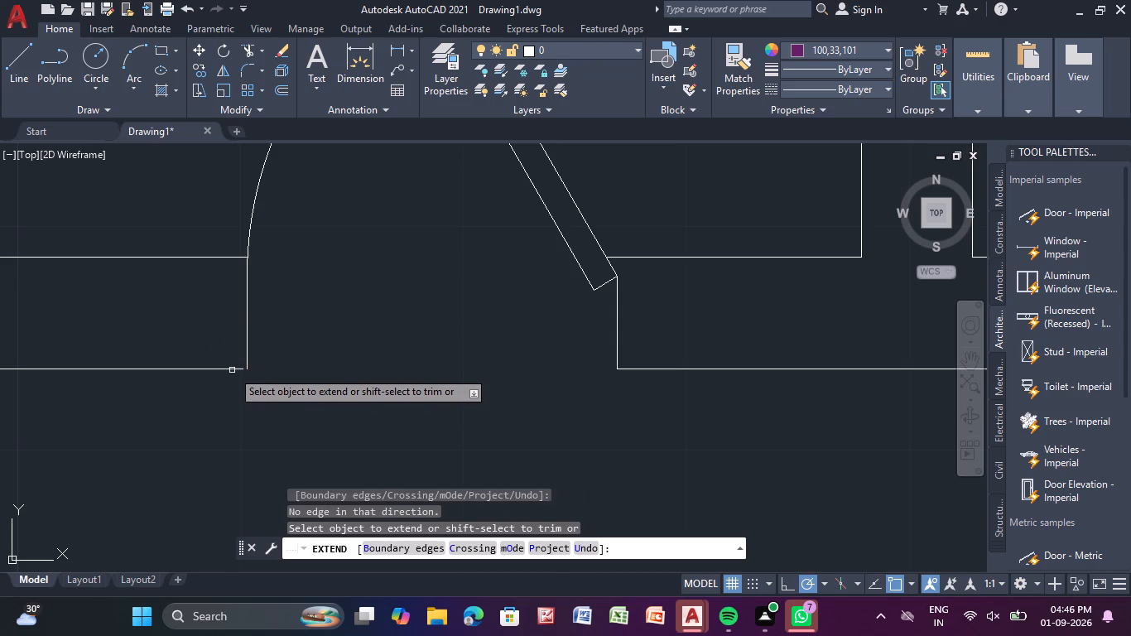
{"action": "left_click", "coordinate": [232, 370]}
{"action": "scroll", "coordinate": [243, 371], "scroll_direction": "up", "scroll_amount": 2}
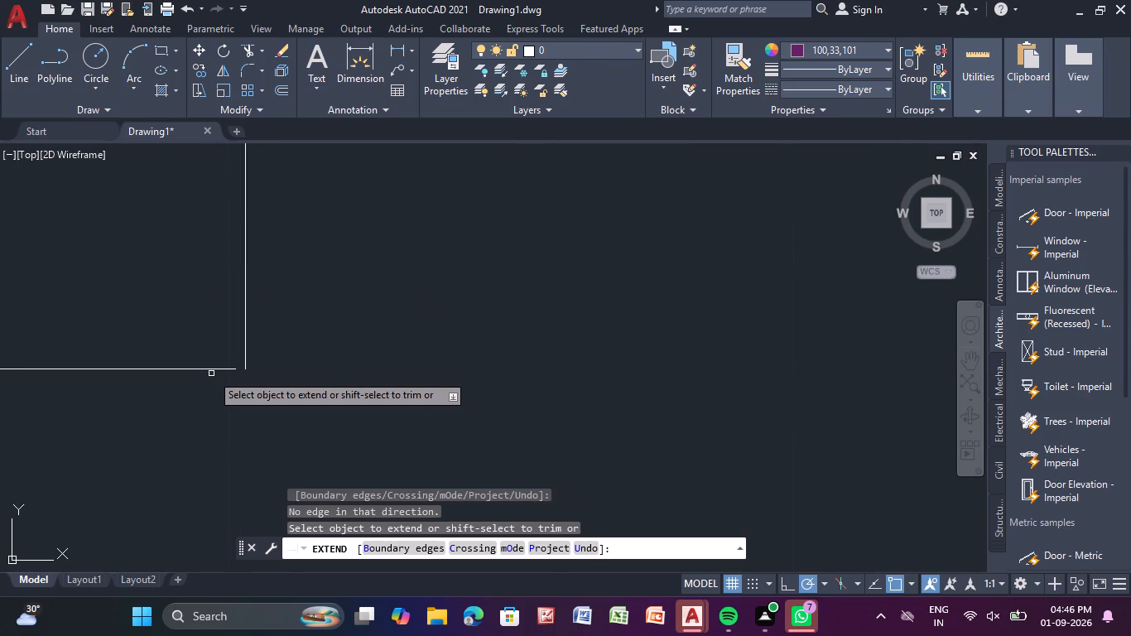
{"action": "left_click", "coordinate": [222, 369]}
{"action": "scroll", "coordinate": [336, 397], "scroll_direction": "down", "scroll_amount": 2}
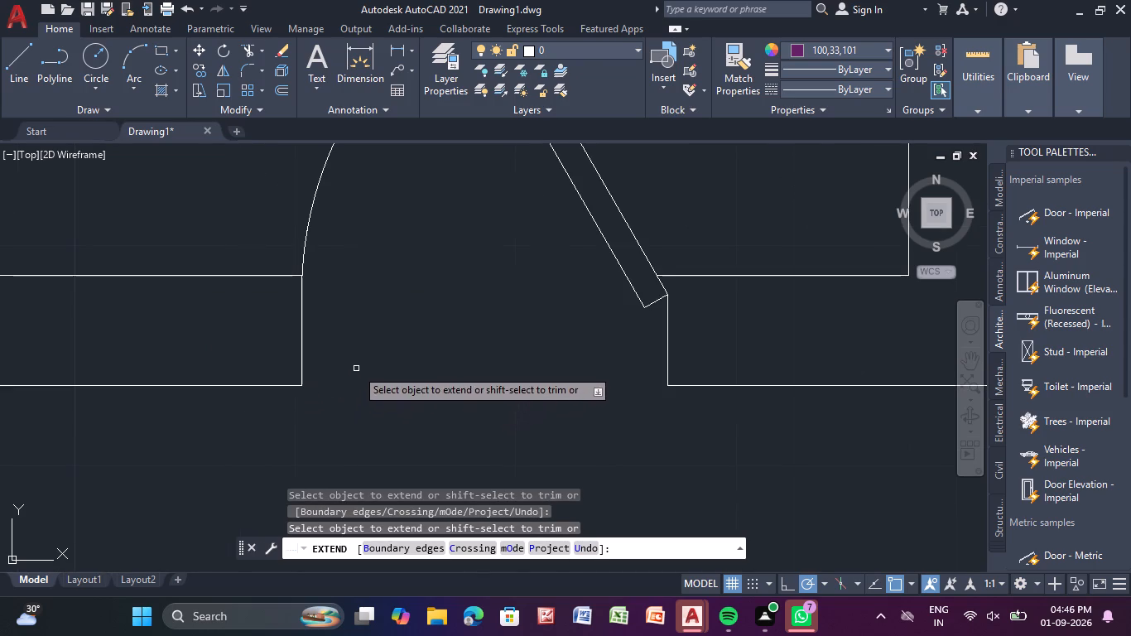
{"action": "middle_click", "coordinate": [357, 367]}
{"action": "key", "text": "Escape"}
{"action": "key", "text": "Escape"}
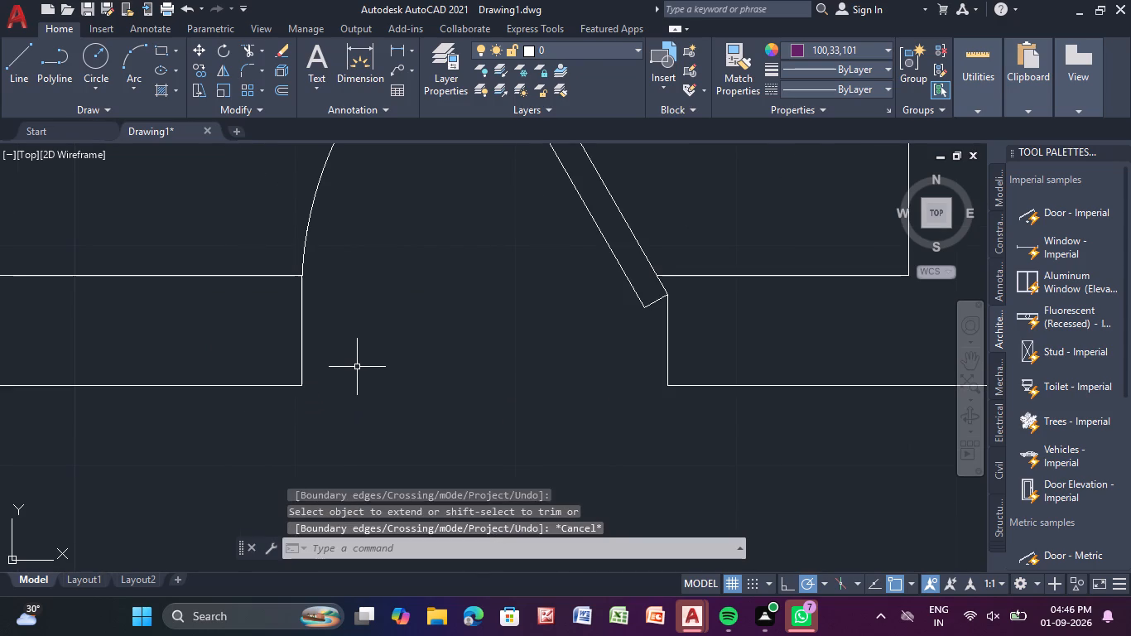
{"action": "key", "text": "Escape"}
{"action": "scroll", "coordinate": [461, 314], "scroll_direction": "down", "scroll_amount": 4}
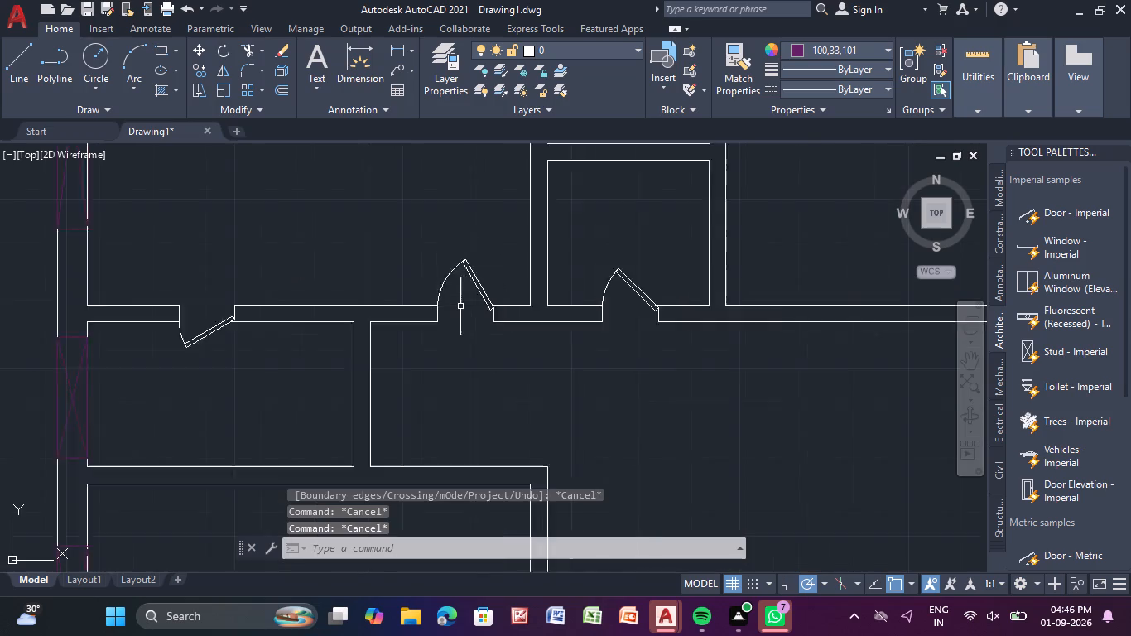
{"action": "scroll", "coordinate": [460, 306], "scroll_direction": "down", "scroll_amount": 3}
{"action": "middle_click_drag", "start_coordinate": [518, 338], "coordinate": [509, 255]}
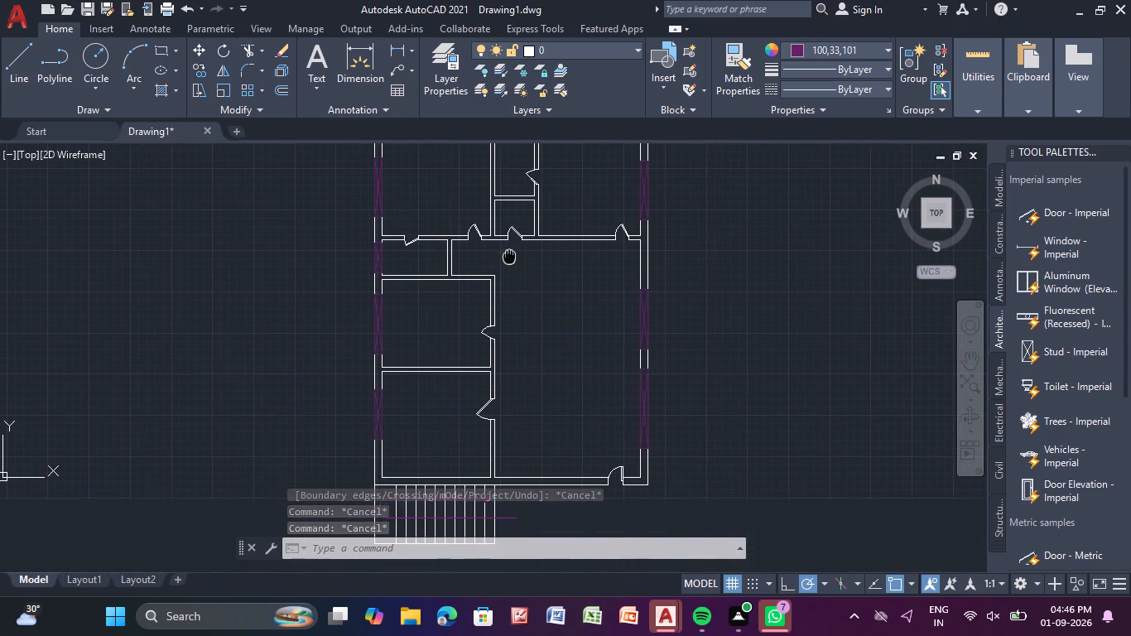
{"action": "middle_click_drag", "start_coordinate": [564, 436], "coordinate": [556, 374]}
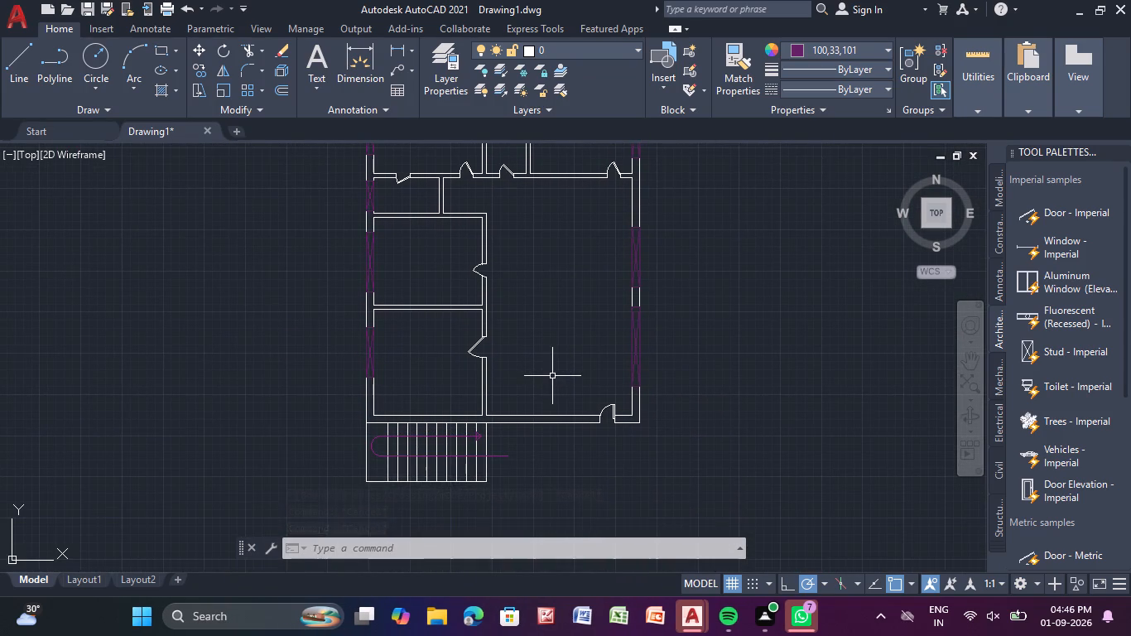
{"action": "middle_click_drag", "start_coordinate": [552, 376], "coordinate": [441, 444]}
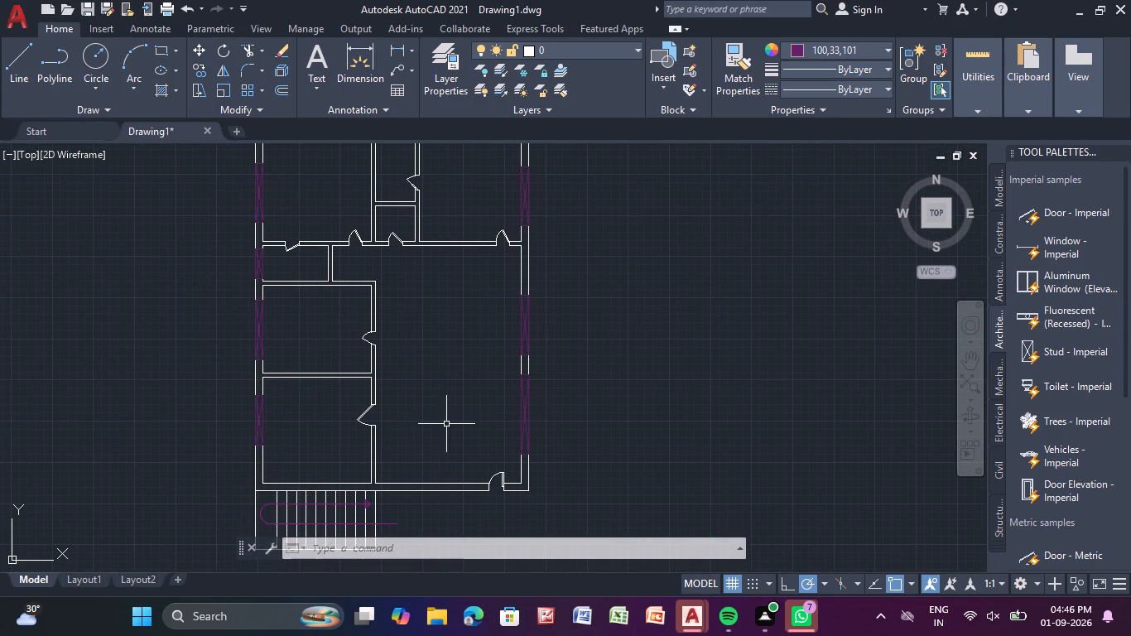
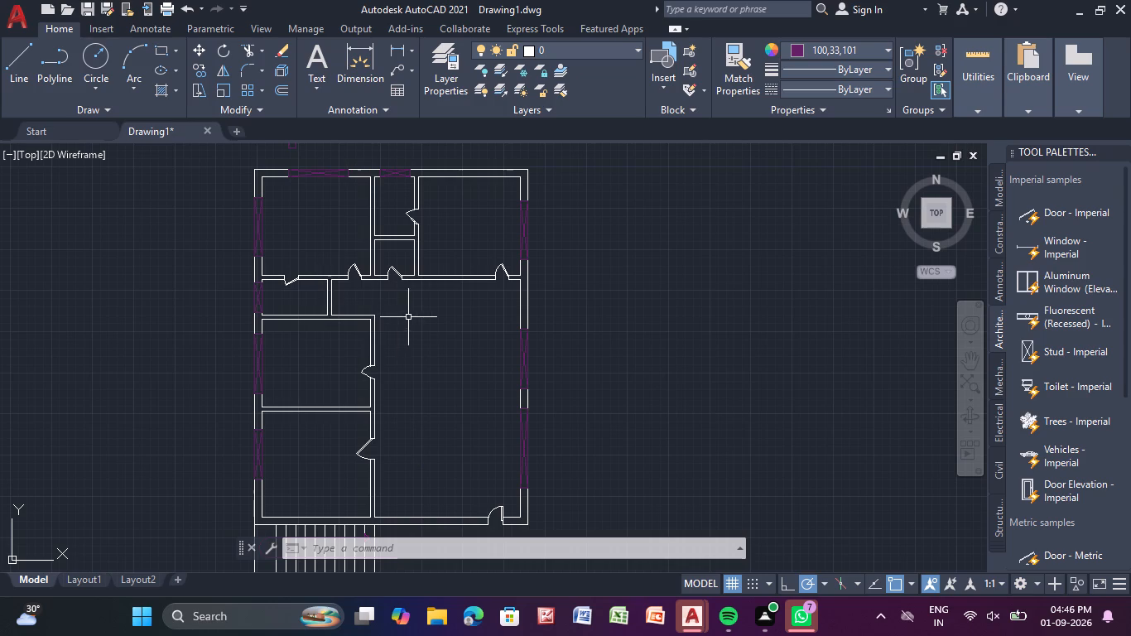
Set the current object colour to the dark green 19,103,52.
{"action": "middle_click_drag", "start_coordinate": [408, 317], "coordinate": [532, 274]}
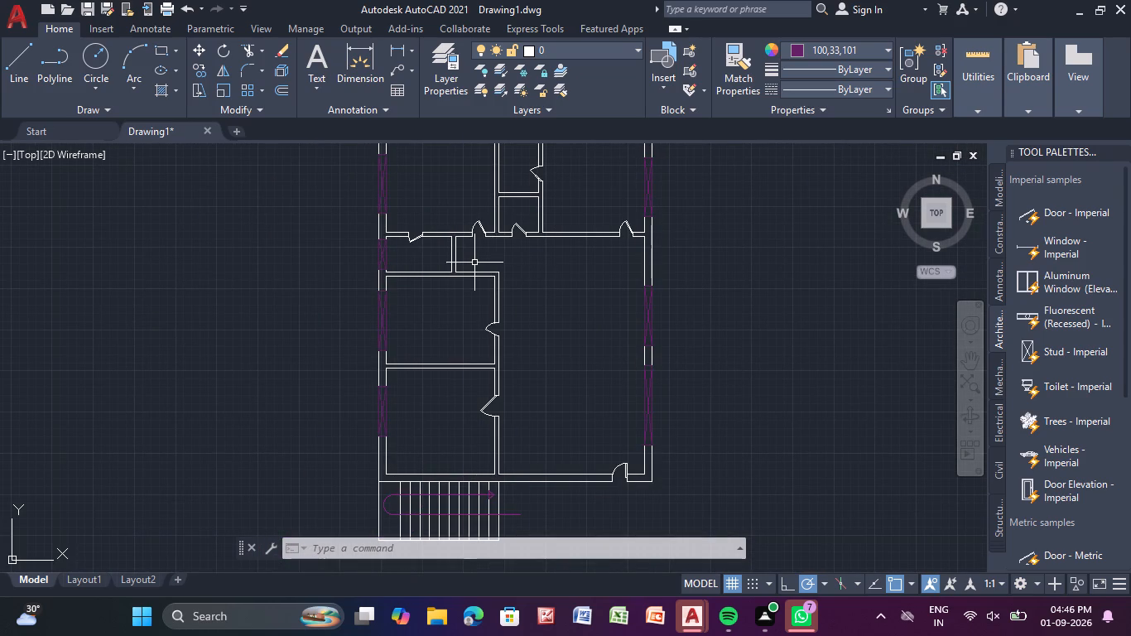
{"action": "middle_click_drag", "start_coordinate": [474, 263], "coordinate": [485, 264]}
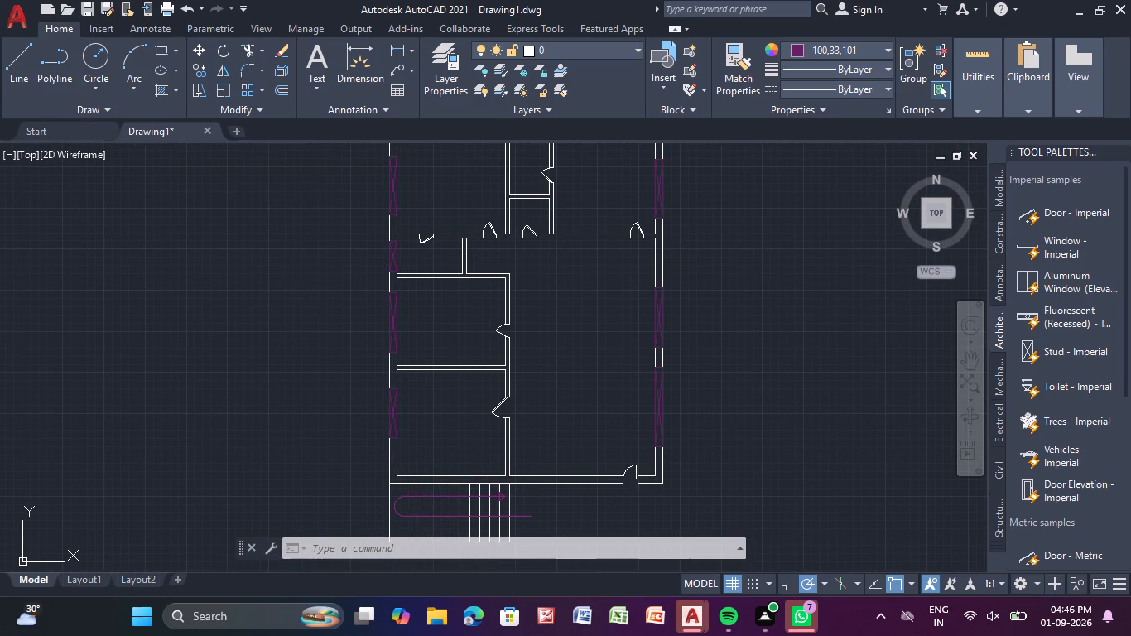
{"action": "middle_click_drag", "start_coordinate": [534, 279], "coordinate": [528, 328]}
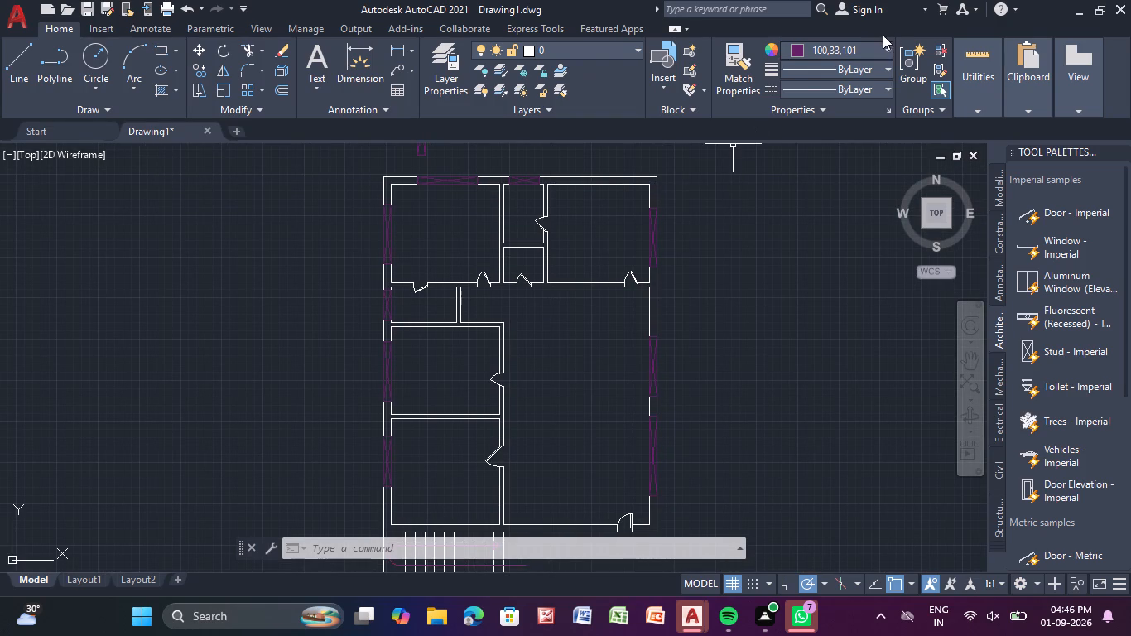
{"action": "left_click", "coordinate": [861, 56]}
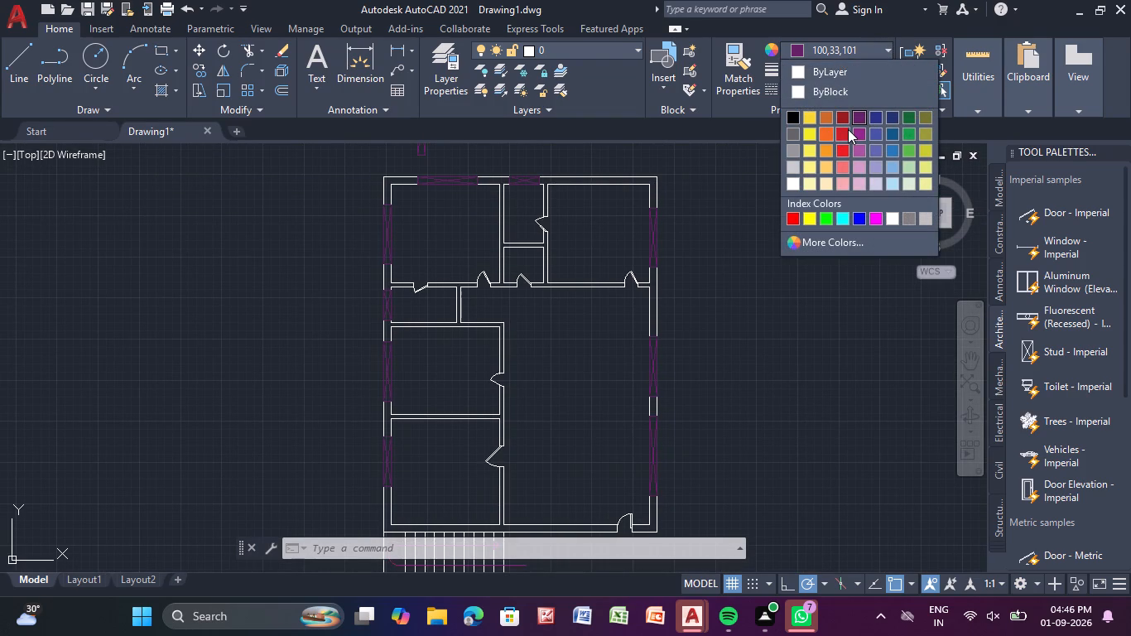
{"action": "left_click", "coordinate": [849, 128]}
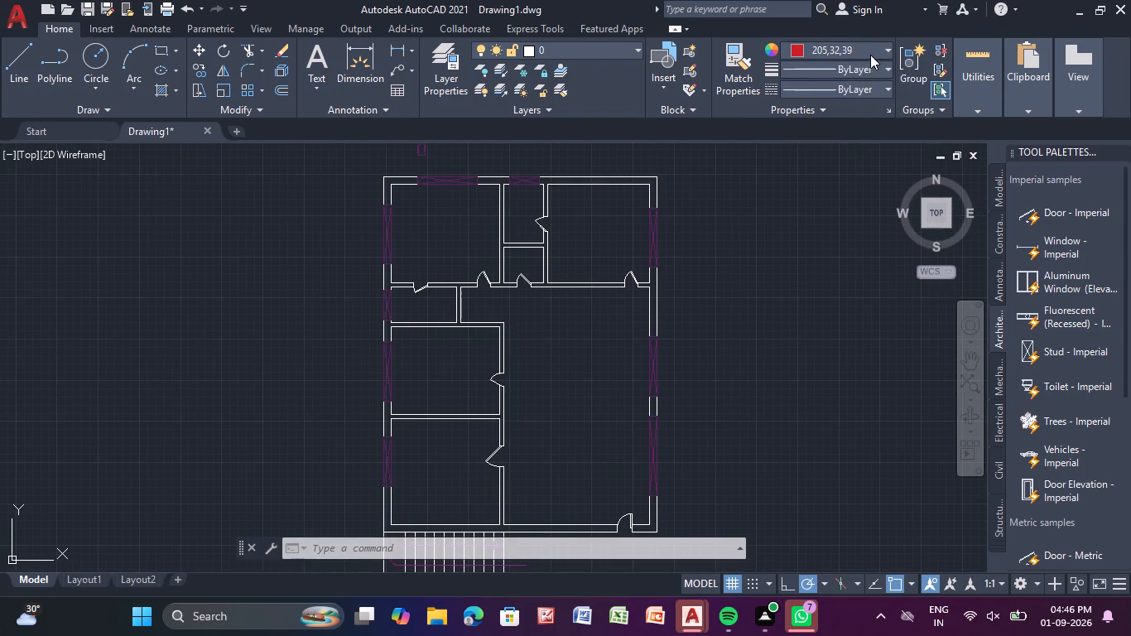
{"action": "left_click", "coordinate": [868, 50]}
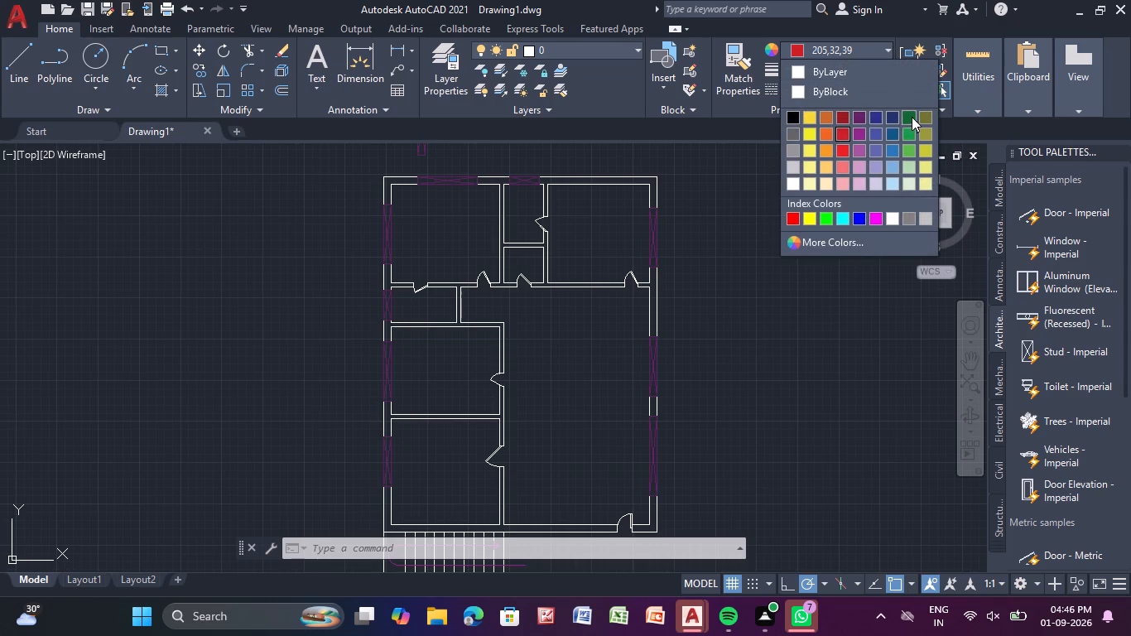
{"action": "left_click", "coordinate": [912, 117]}
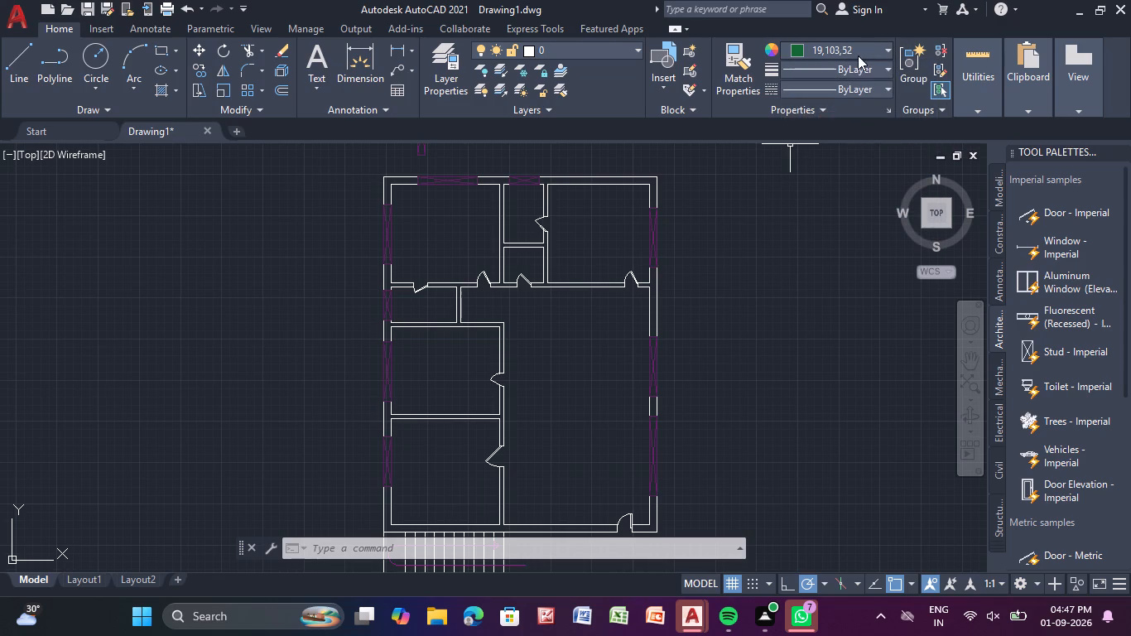
Start a multiline text label in the floor plan's upper-left room and enter MASTER BEED ROOM as its first line.
{"action": "double_click", "coordinate": [323, 60]}
{"action": "left_click", "coordinate": [416, 221]}
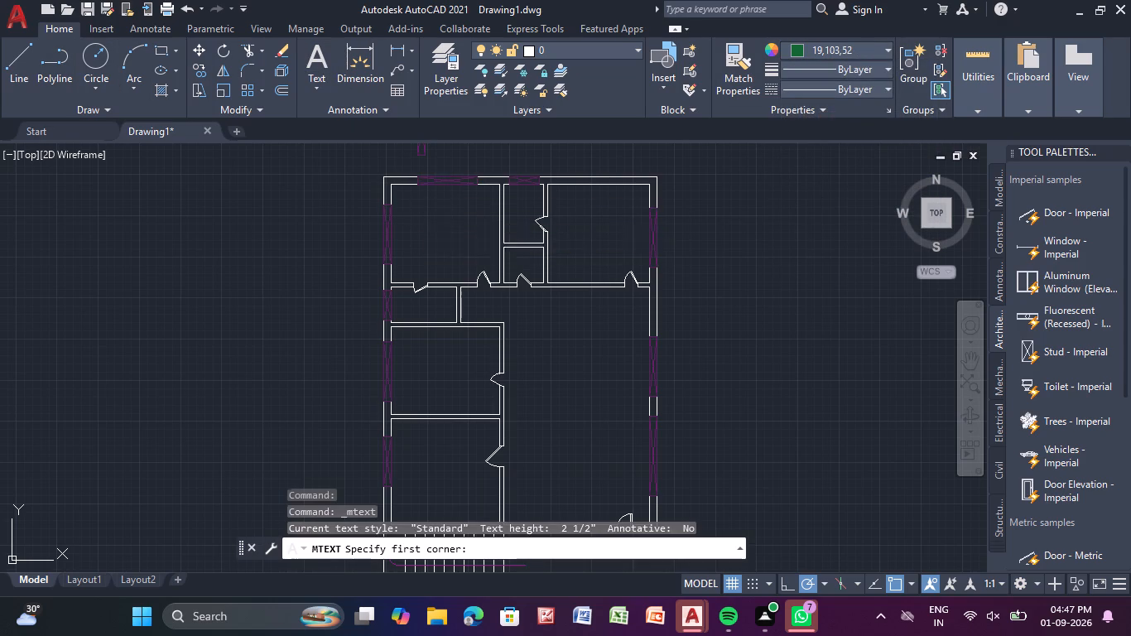
{"action": "left_click", "coordinate": [488, 241]}
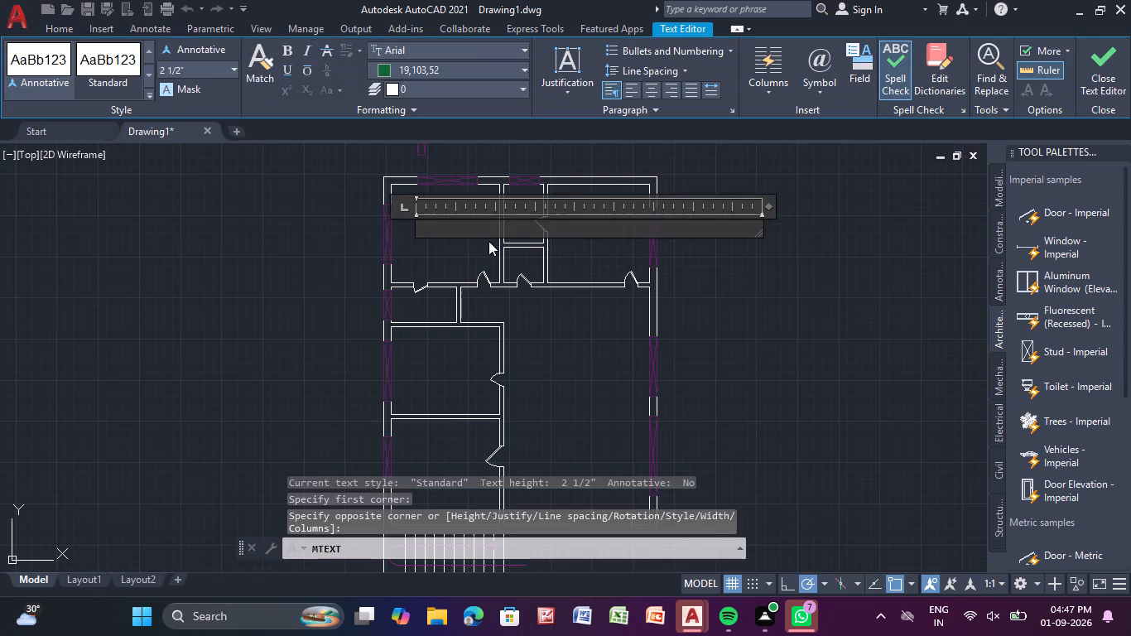
{"action": "key", "text": "shift+m"}
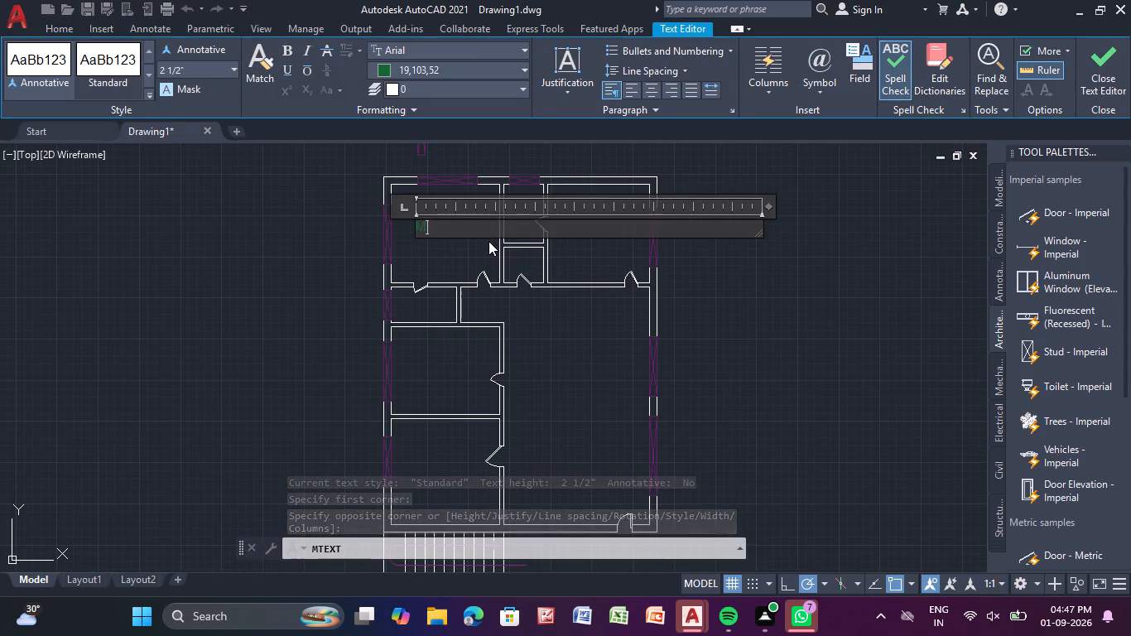
{"action": "type", "text": "as"}
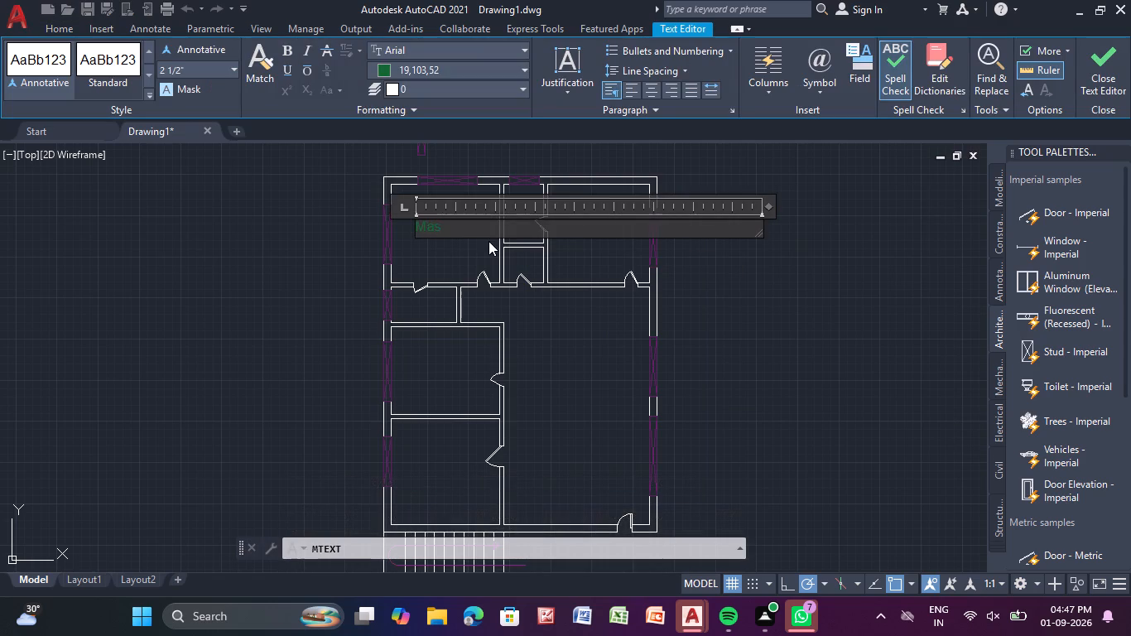
{"action": "type", "text": "tr"}
{"action": "key", "text": "e"}
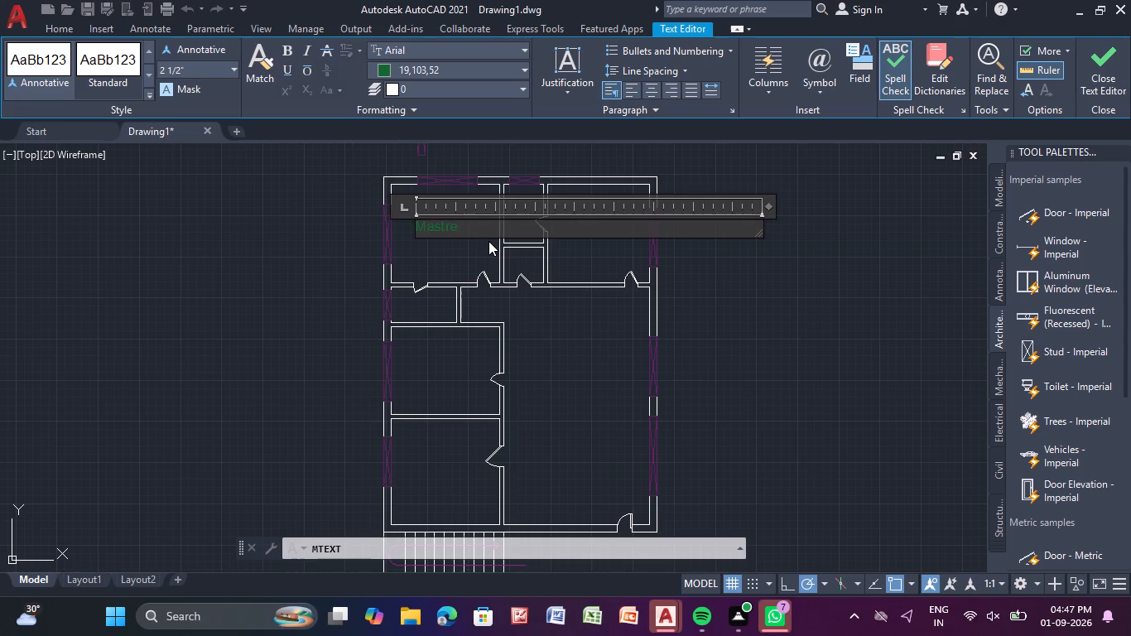
{"action": "key", "text": "BackSpace"}
{"action": "key", "text": "BackSpace"}
{"action": "key", "text": "BackSpace"}
{"action": "key", "text": "BackSpace"}
{"action": "key", "text": "BackSpace"}
{"action": "key", "text": "Tab"}
{"action": "key", "text": "BackSpace"}
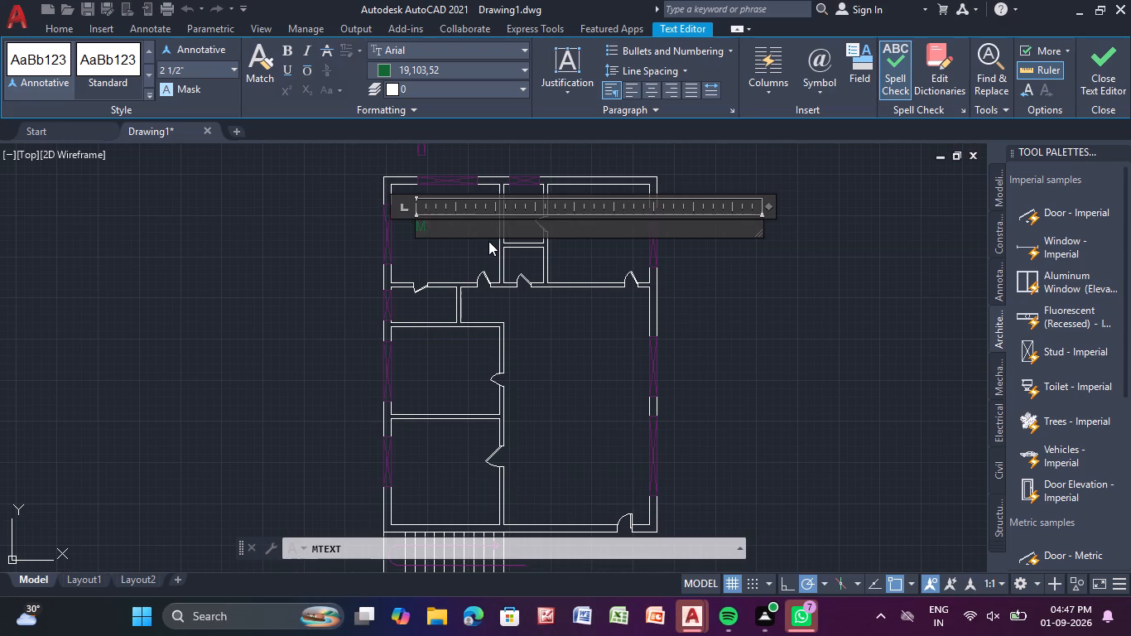
{"action": "key", "text": "a"}
{"action": "key", "text": "BackSpace"}
{"action": "key", "text": "a"}
{"action": "type", "text": "SR"}
{"action": "key", "text": "BackSpace"}
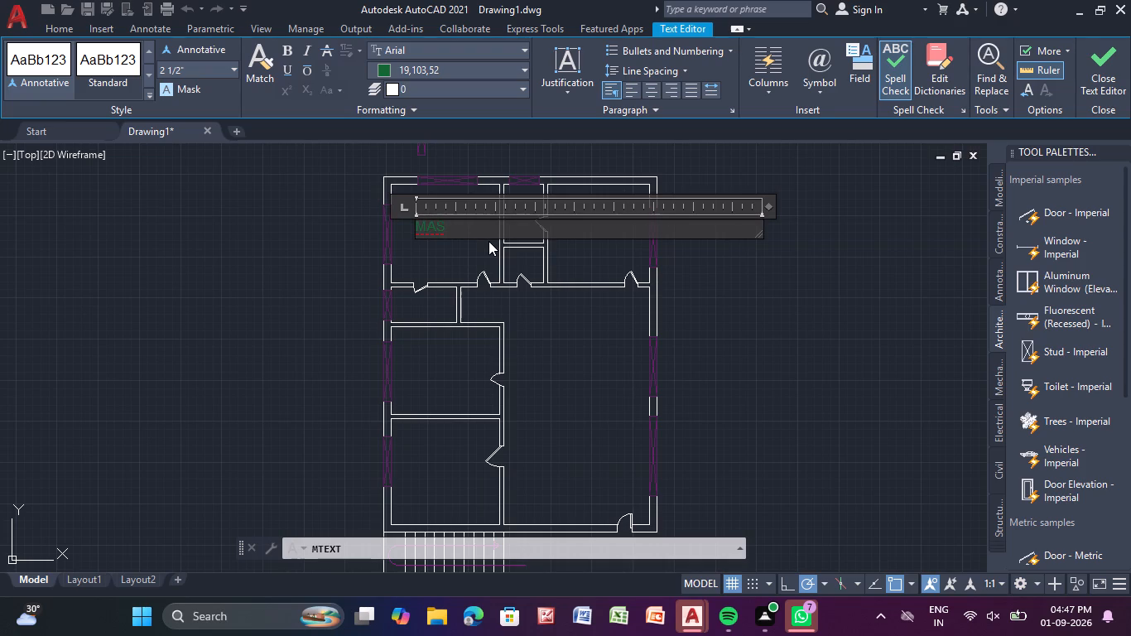
{"action": "type", "text": "TER"}
{"action": "key", "text": "space"}
{"action": "type", "text": "BEED"}
{"action": "key", "text": "space"}
{"action": "type", "text": "R"}
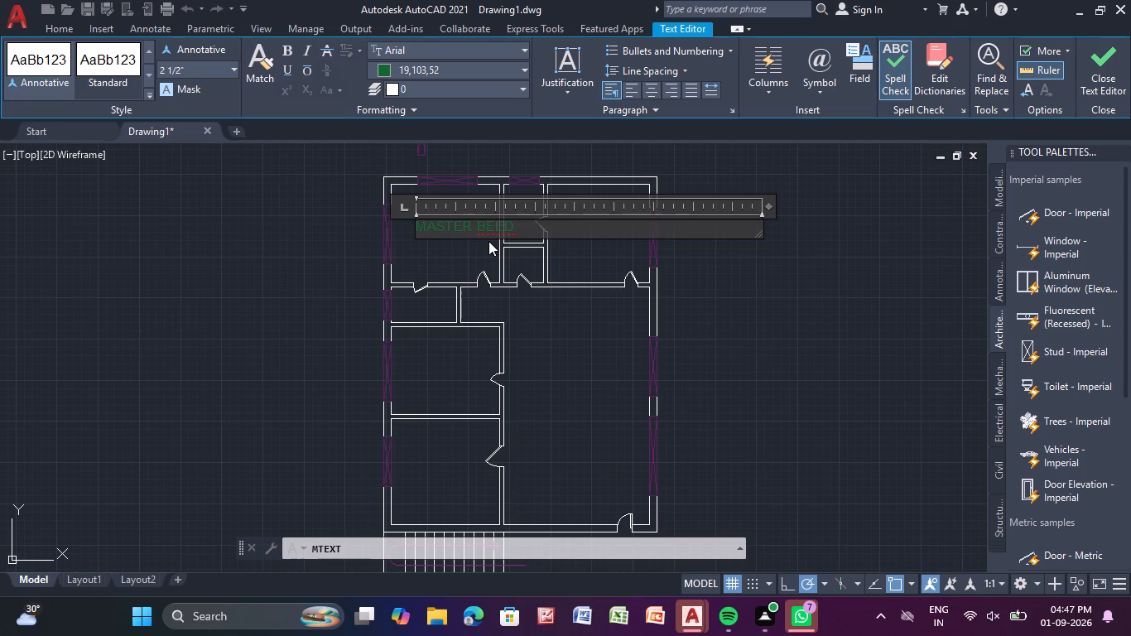
{"action": "type", "text": "OOM"}
Add the room size 11'-41/2"*10'-0" as the label's second line and finish the text.
{"action": "key", "text": "Return"}
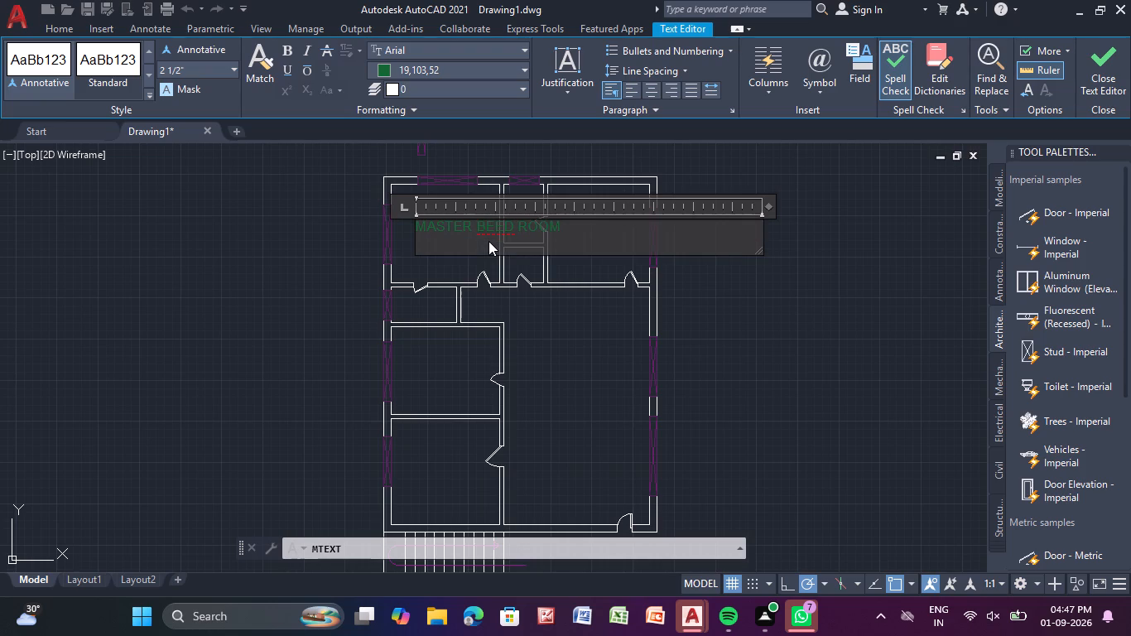
{"action": "type", "text": "11"}
{"action": "type", "text": "'-"}
{"action": "key", "text": "1"}
{"action": "key", "text": "BackSpace"}
{"action": "type", "text": "4-"}
{"action": "key", "text": "BackSpace"}
{"action": "key", "text": "1"}
{"action": "type", "text": "/2"}
{"action": "key", "text": "shift+quotedbl"}
{"action": "key", "text": "shift+asterisk"}
{"action": "type", "text": "10'-0"}
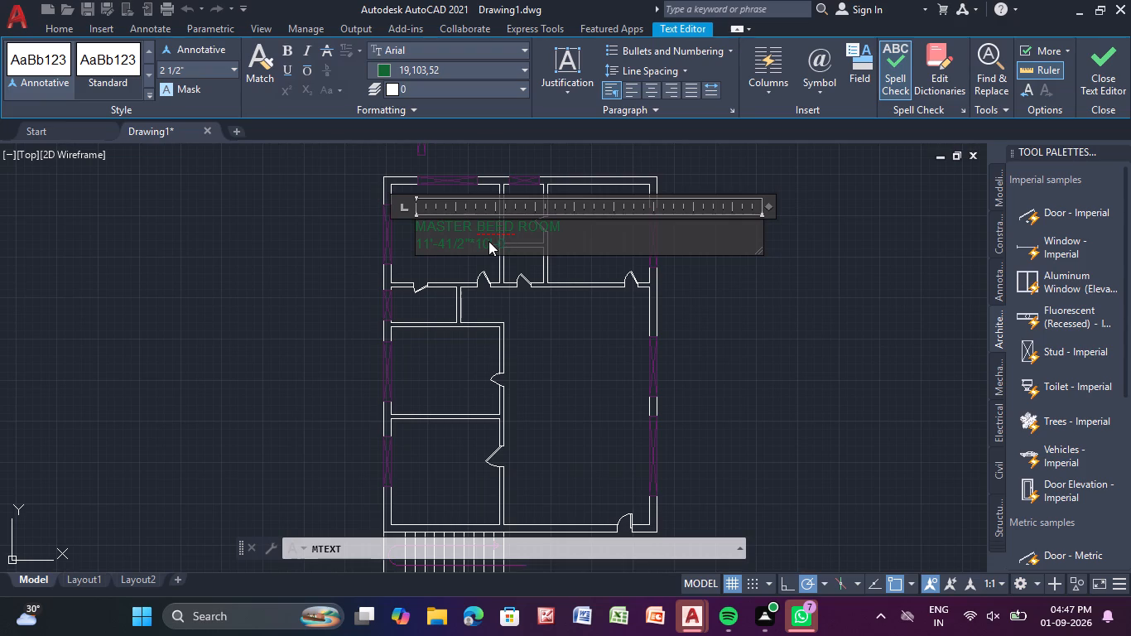
{"action": "key", "text": "shift+quotedbl"}
{"action": "key", "text": "Return"}
{"action": "right_click", "coordinate": [488, 241]}
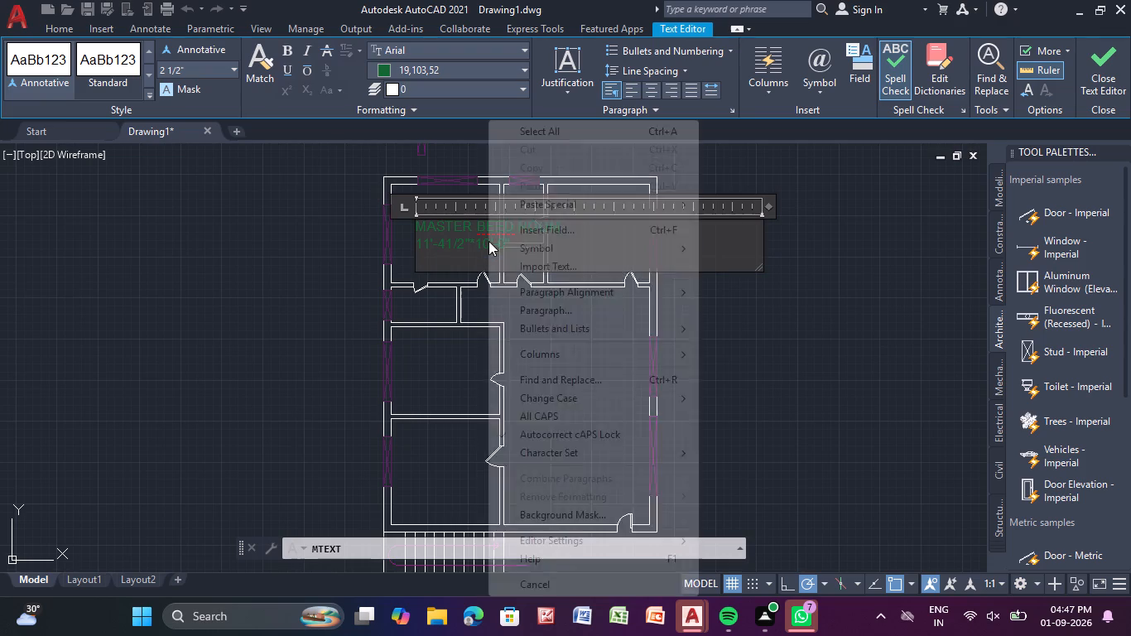
{"action": "left_click", "coordinate": [454, 346]}
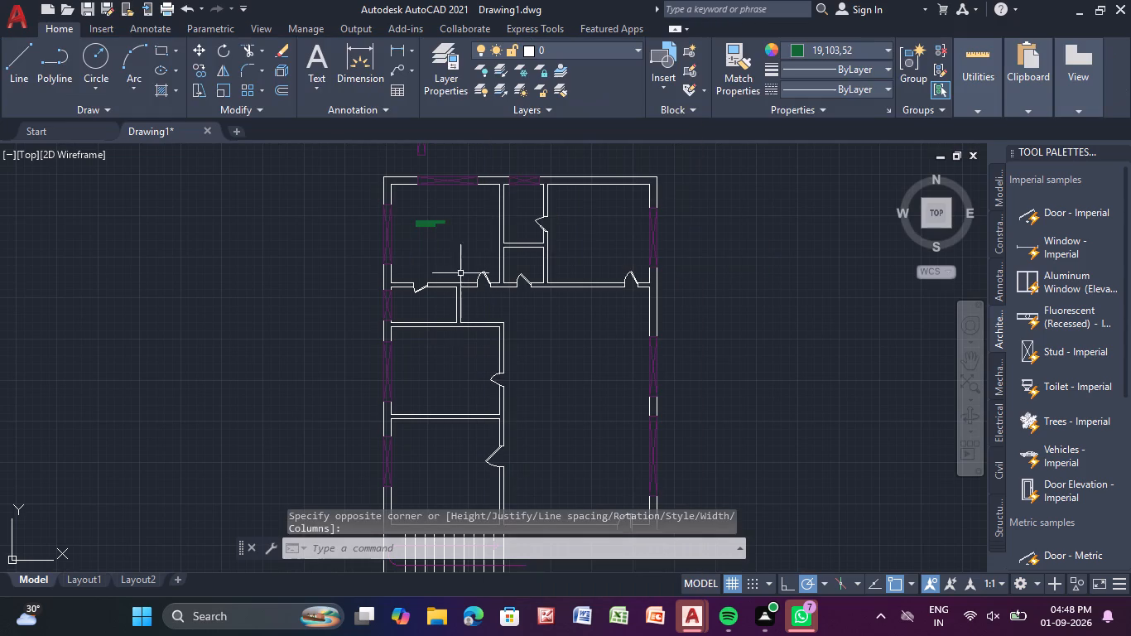
Scale the master bedroom label up by a factor of about 2.9 from its upper-left corner.
{"action": "left_click", "coordinate": [427, 226]}
{"action": "type", "text": "SC"}
{"action": "key", "text": "Return"}
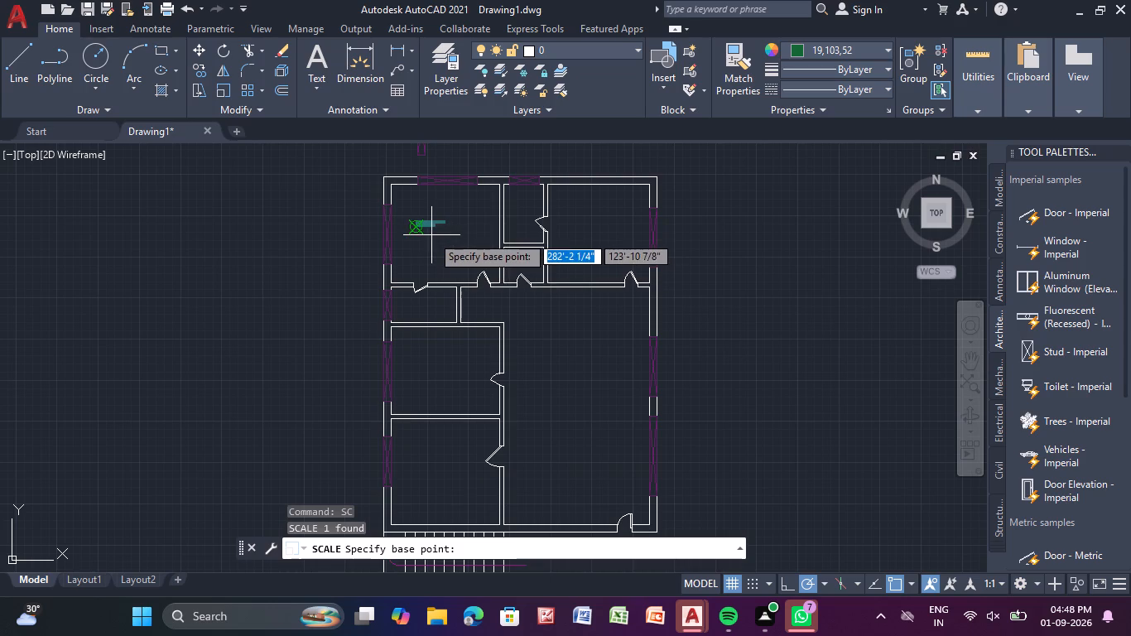
{"action": "left_click", "coordinate": [414, 224]}
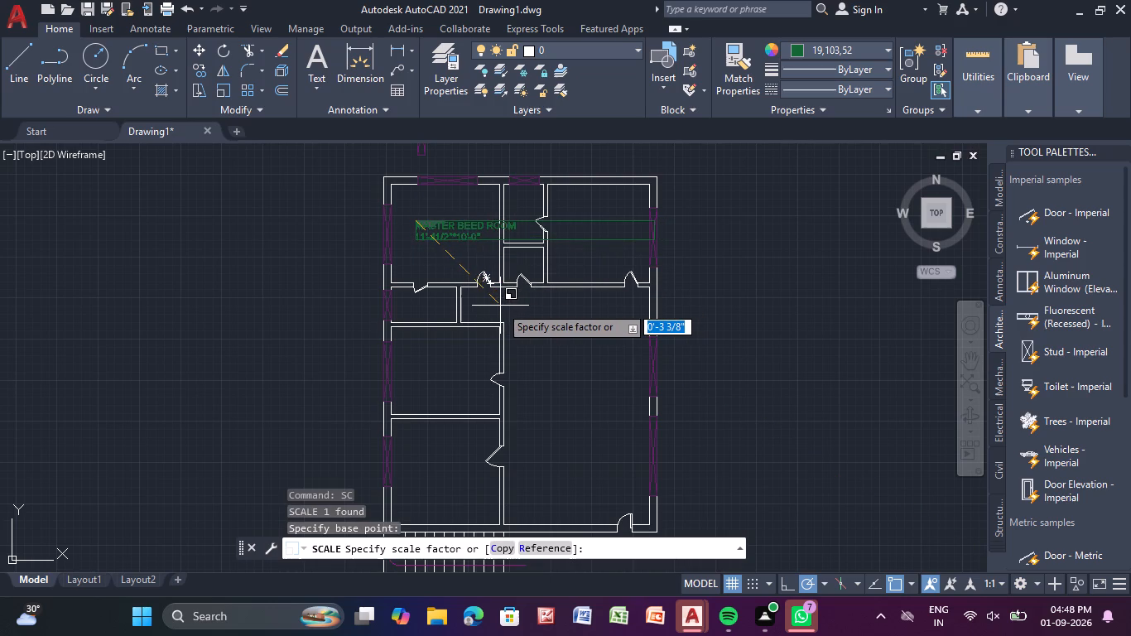
{"action": "left_click", "coordinate": [445, 316]}
Move the master bedroom label slightly to the left so it sits within the upper-left room.
{"action": "left_click", "coordinate": [445, 235]}
{"action": "scroll", "coordinate": [439, 224], "scroll_direction": "up", "scroll_amount": 2}
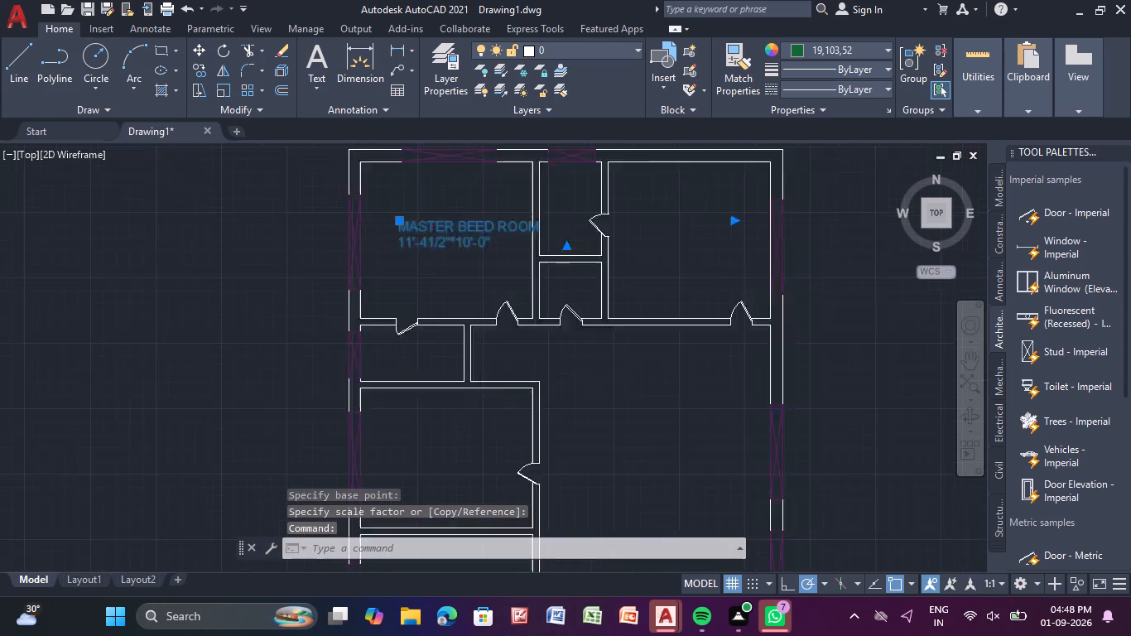
{"action": "left_click", "coordinate": [371, 217]}
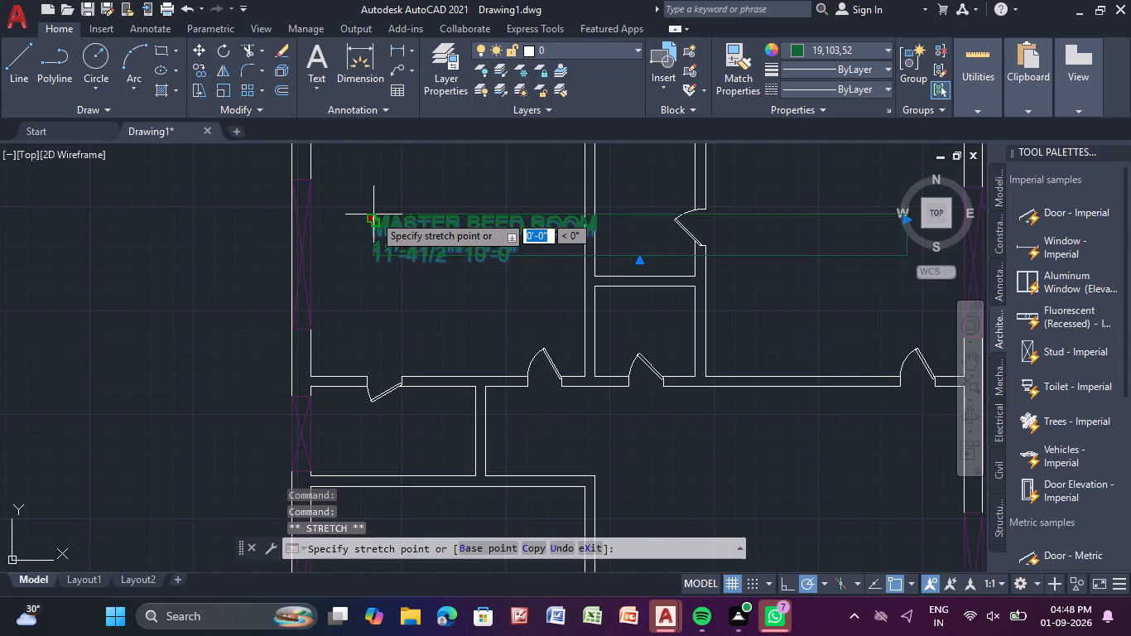
{"action": "left_click", "coordinate": [335, 221]}
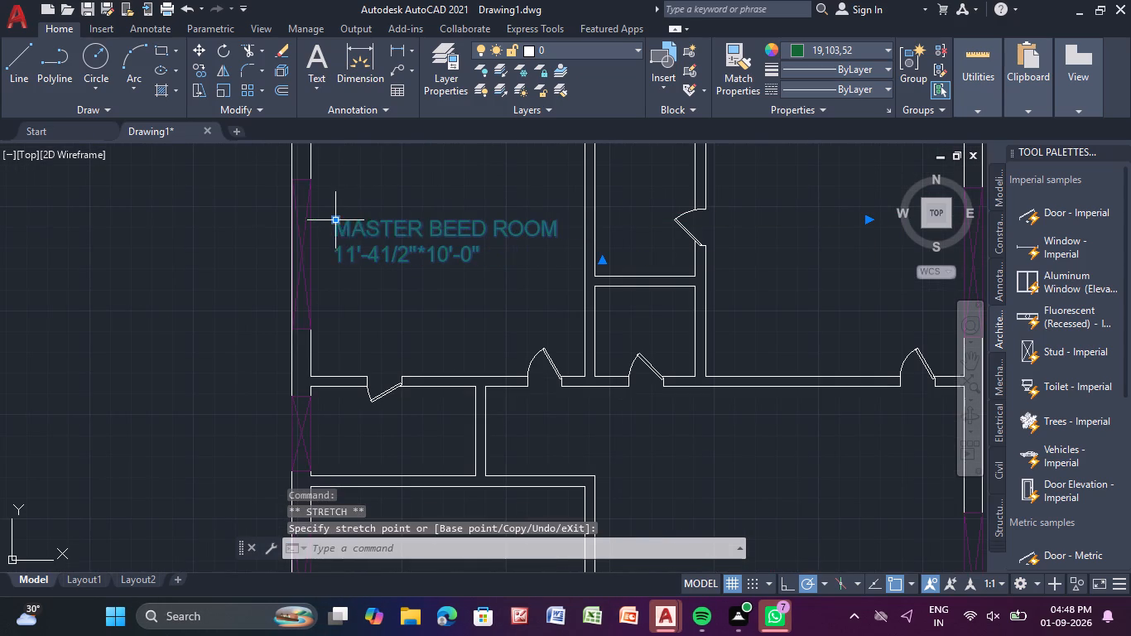
{"action": "key", "text": "Escape"}
{"action": "key", "text": "Escape"}
{"action": "key", "text": "Escape"}
{"action": "key", "text": "Escape"}
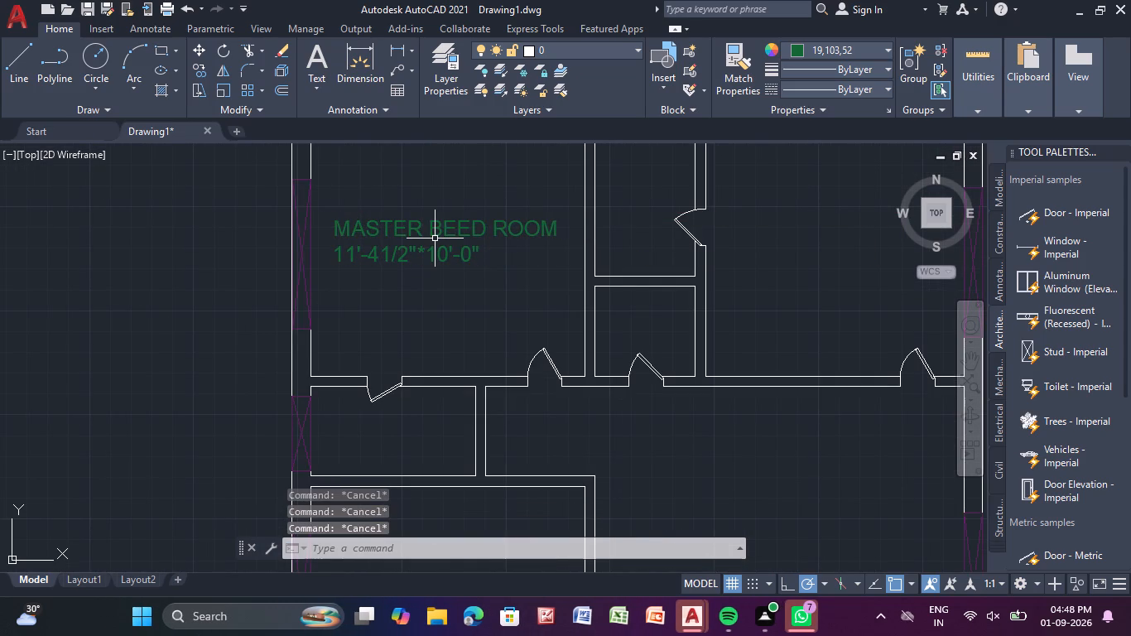
Start a multiline text label in the floor plan's upper-right room and enter TOILET as its first line.
{"action": "scroll", "coordinate": [461, 237], "scroll_direction": "down", "scroll_amount": 2}
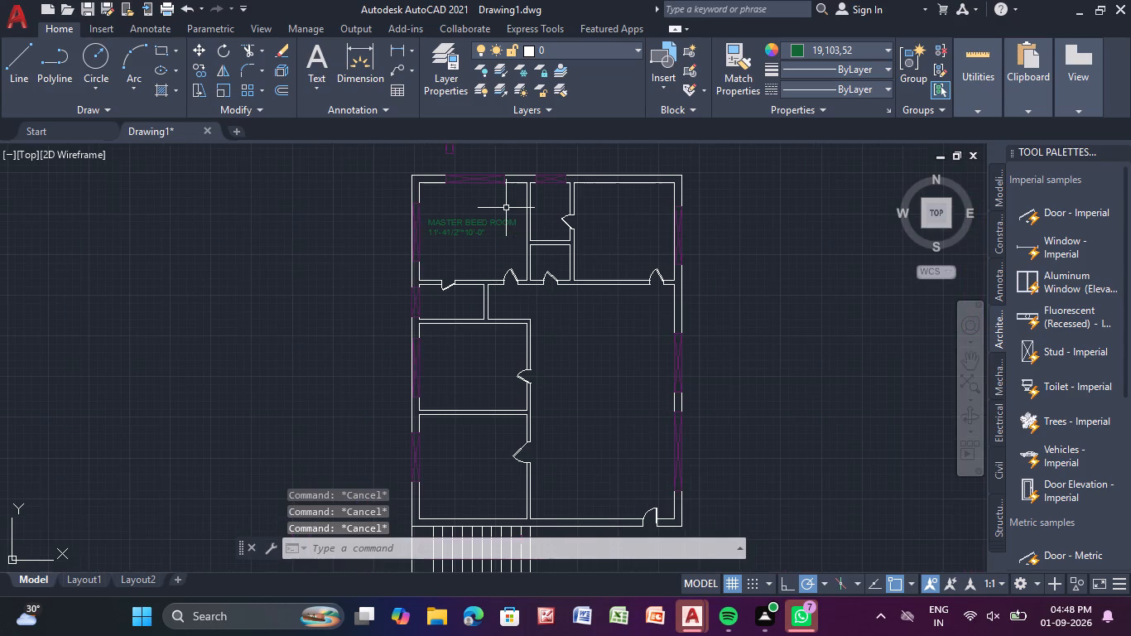
{"action": "left_click", "coordinate": [312, 59]}
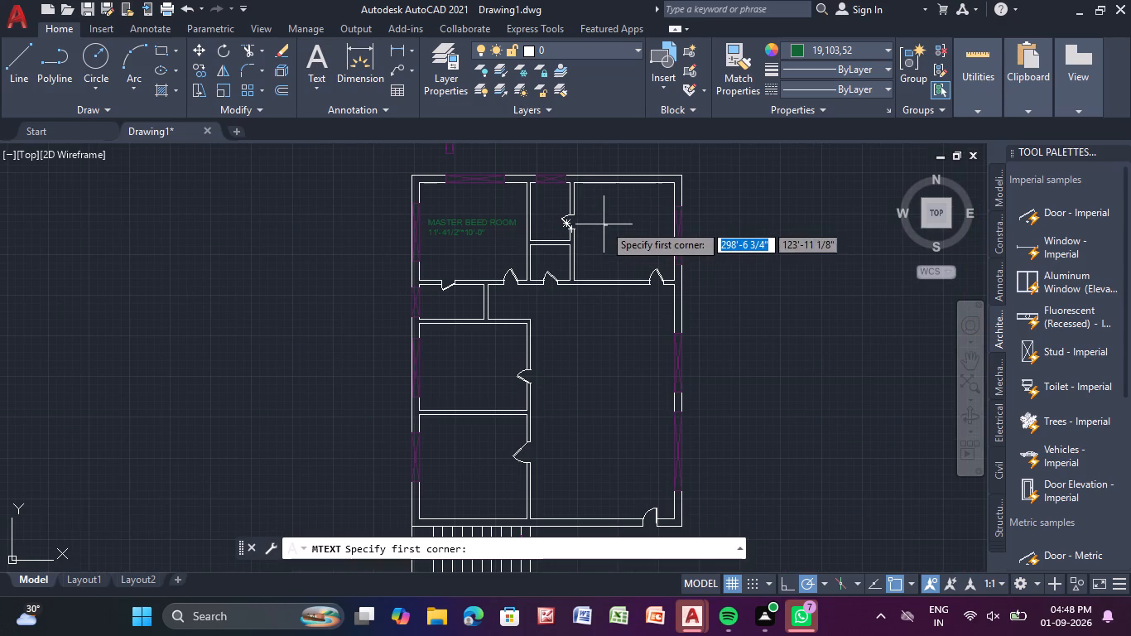
{"action": "middle_click_drag", "start_coordinate": [589, 214], "coordinate": [498, 206]}
{"action": "scroll", "coordinate": [499, 206], "scroll_direction": "up", "scroll_amount": 1}
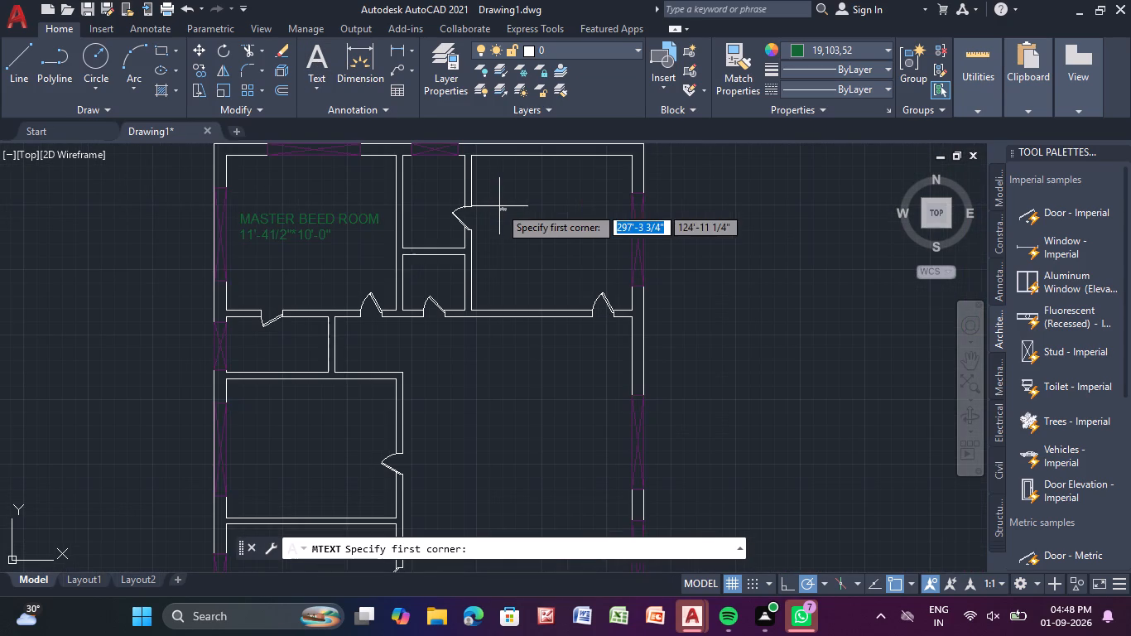
{"action": "left_click", "coordinate": [500, 208]}
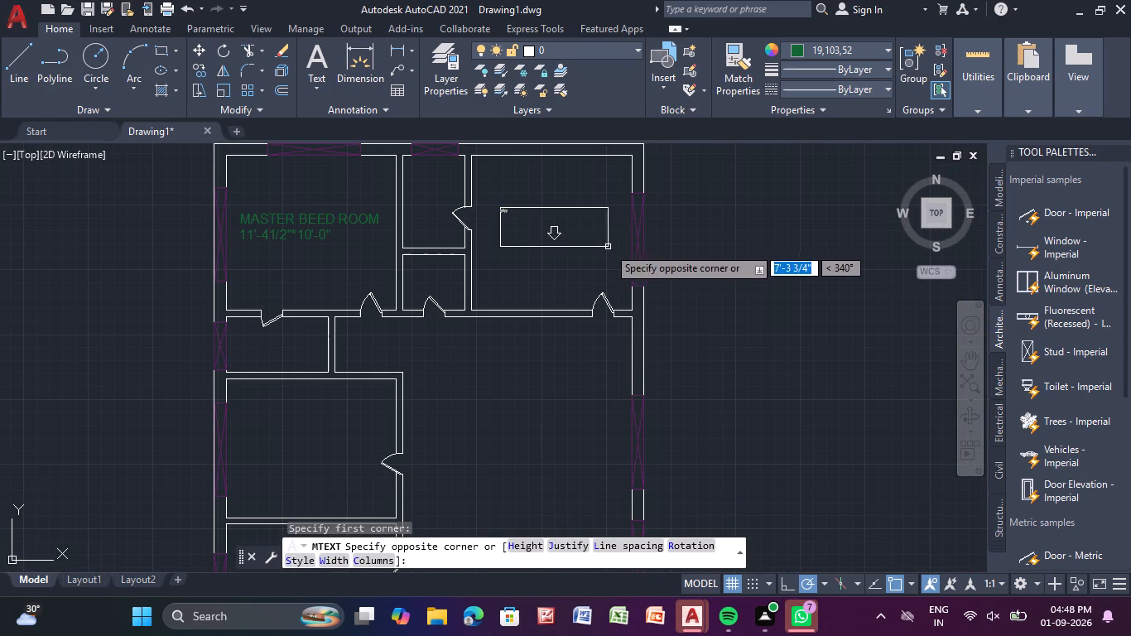
{"action": "left_click", "coordinate": [609, 248]}
{"action": "key", "text": "t"}
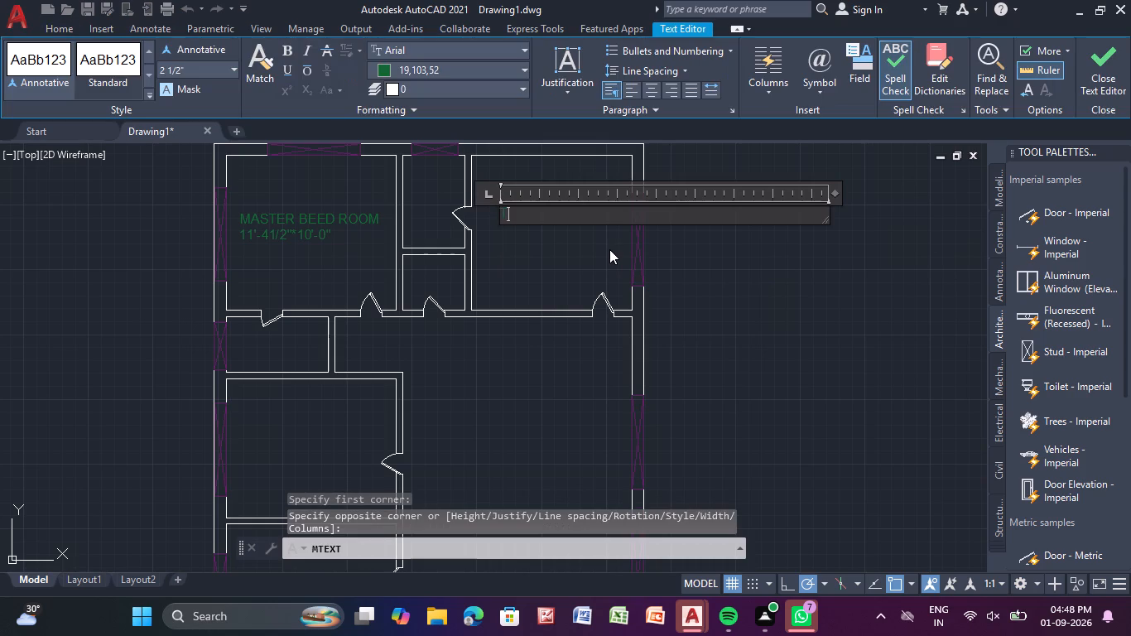
{"action": "key", "text": "o"}
{"action": "key", "text": "i"}
{"action": "key", "text": "l"}
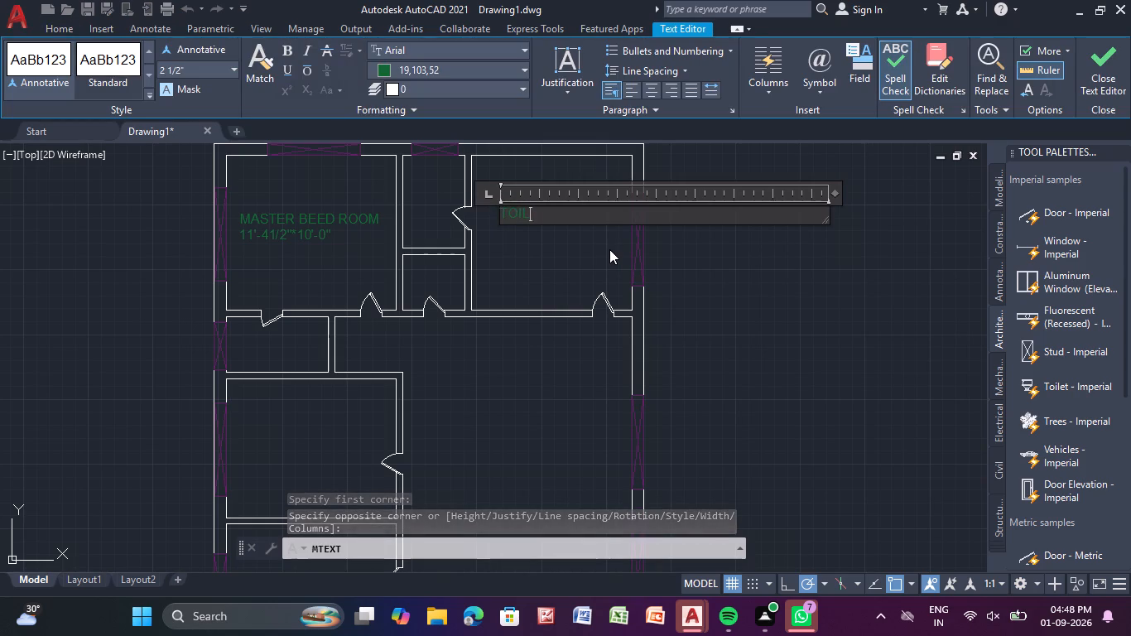
{"action": "key", "text": "e"}
{"action": "key", "text": "t"}
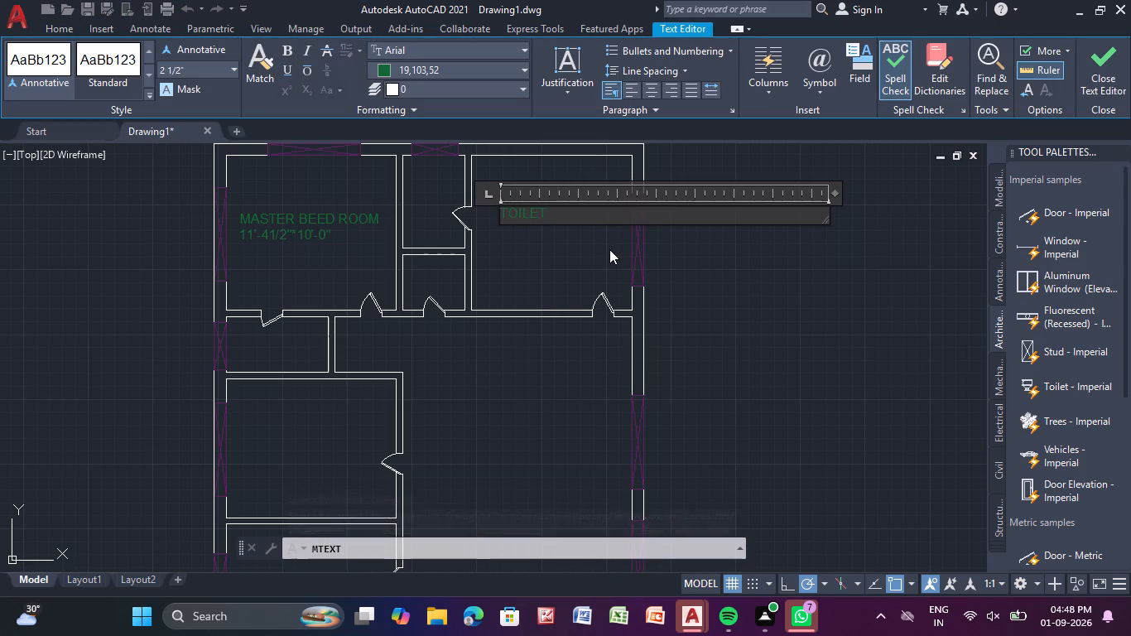
Add the room size 4'-0"*6'-0" as the toilet label's second line and finish the text.
{"action": "key", "text": "Return"}
{"action": "key", "text": "4"}
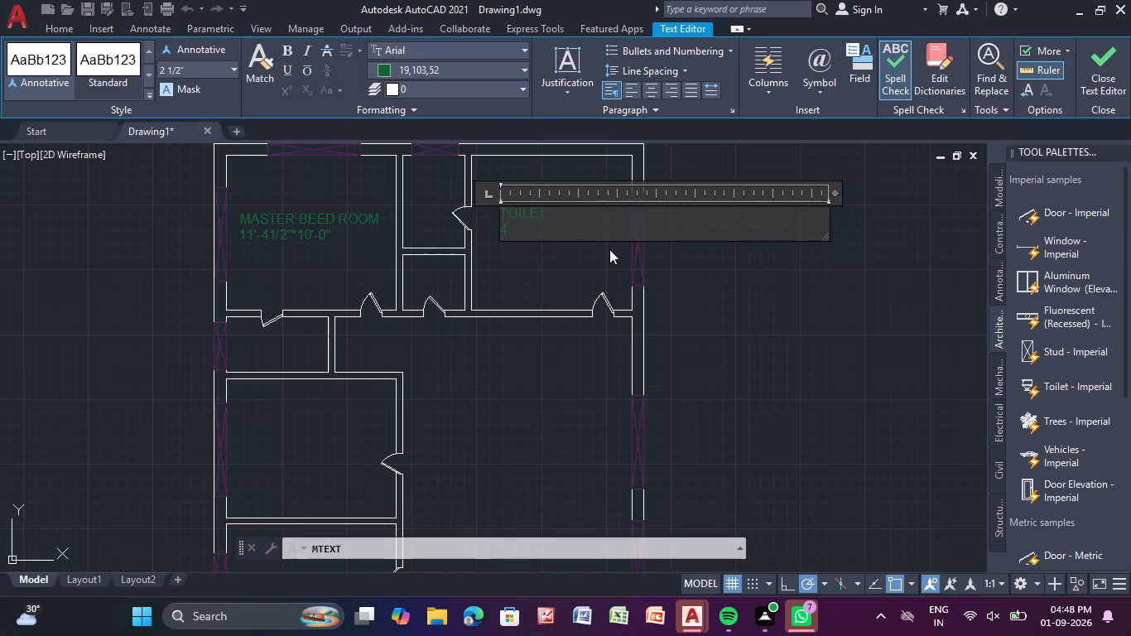
{"action": "key", "text": "apostrophe"}
{"action": "key", "text": "minus"}
{"action": "key", "text": "0"}
{"action": "key", "text": "shift+quotedbl"}
{"action": "key", "text": "shift+asterisk"}
{"action": "key", "text": "6"}
{"action": "key", "text": "apostrophe"}
{"action": "key", "text": "minus"}
{"action": "key", "text": "0"}
{"action": "key", "text": "shift+quotedbl"}
{"action": "key", "text": "Return"}
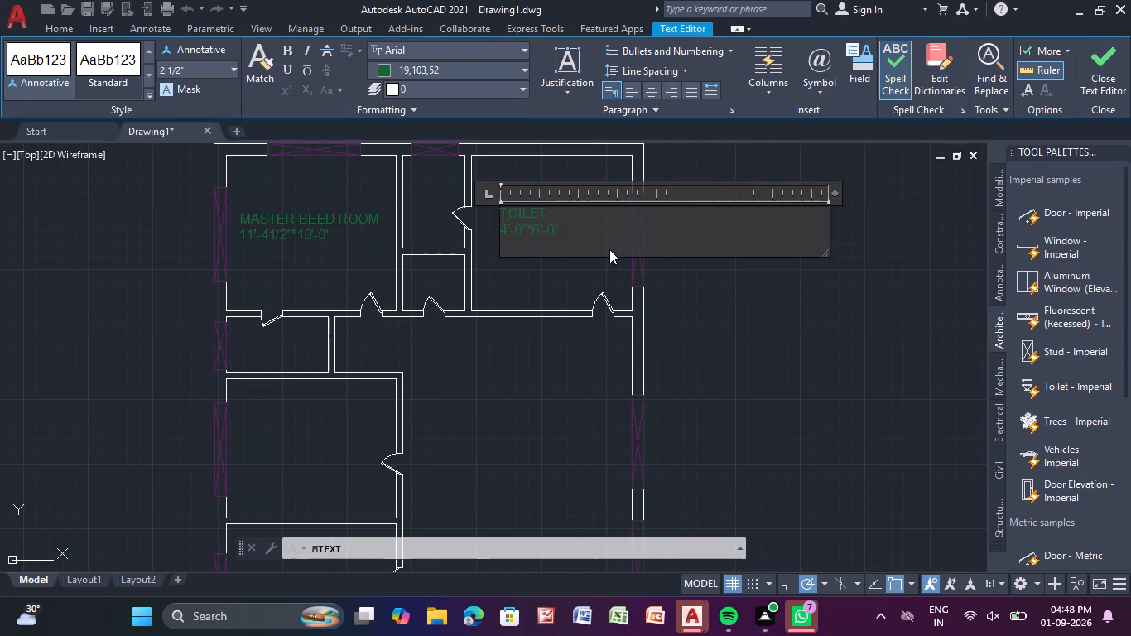
{"action": "right_click", "coordinate": [609, 249]}
{"action": "left_click", "coordinate": [576, 269]}
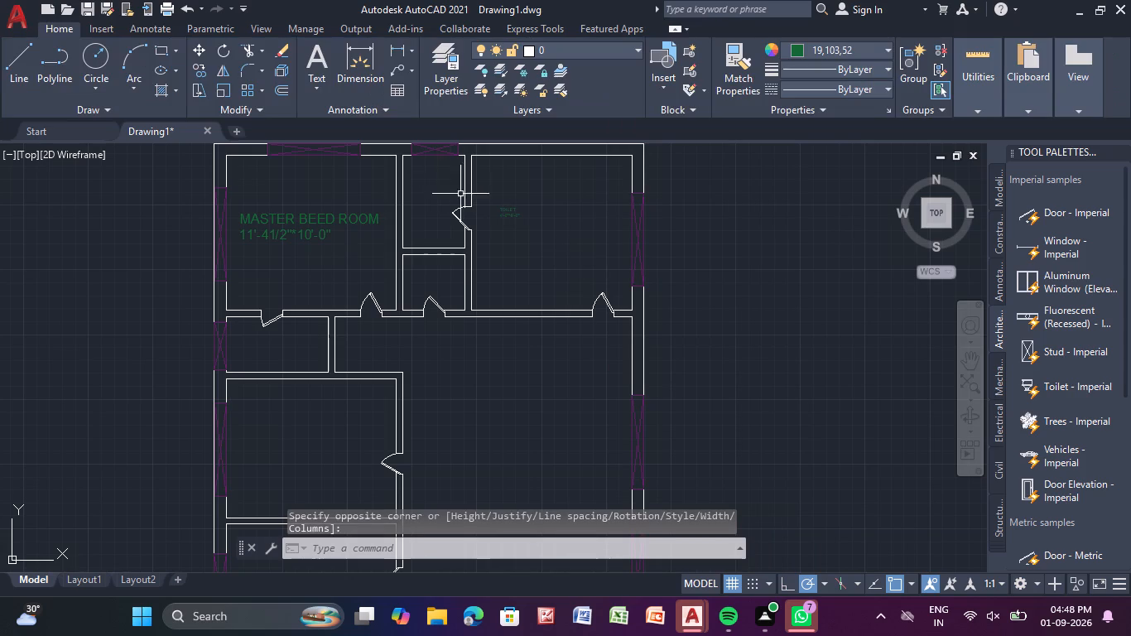
Scale the toilet label up to a little over twice its size from its upper-left corner.
{"action": "left_click", "coordinate": [513, 217]}
{"action": "type", "text": "SC"}
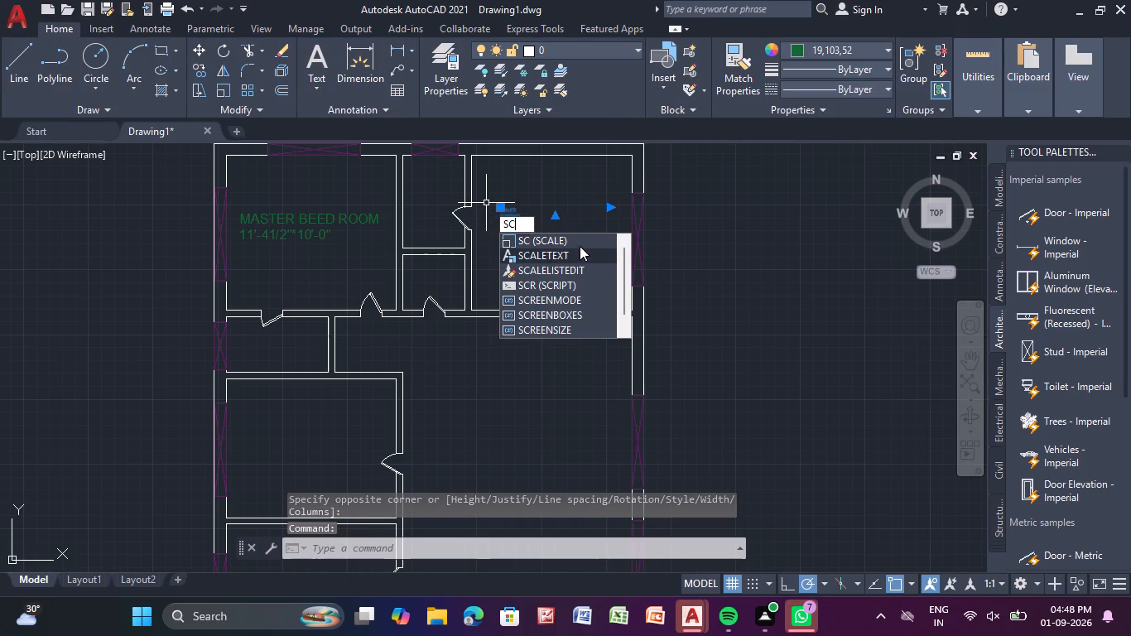
{"action": "left_click", "coordinate": [579, 245]}
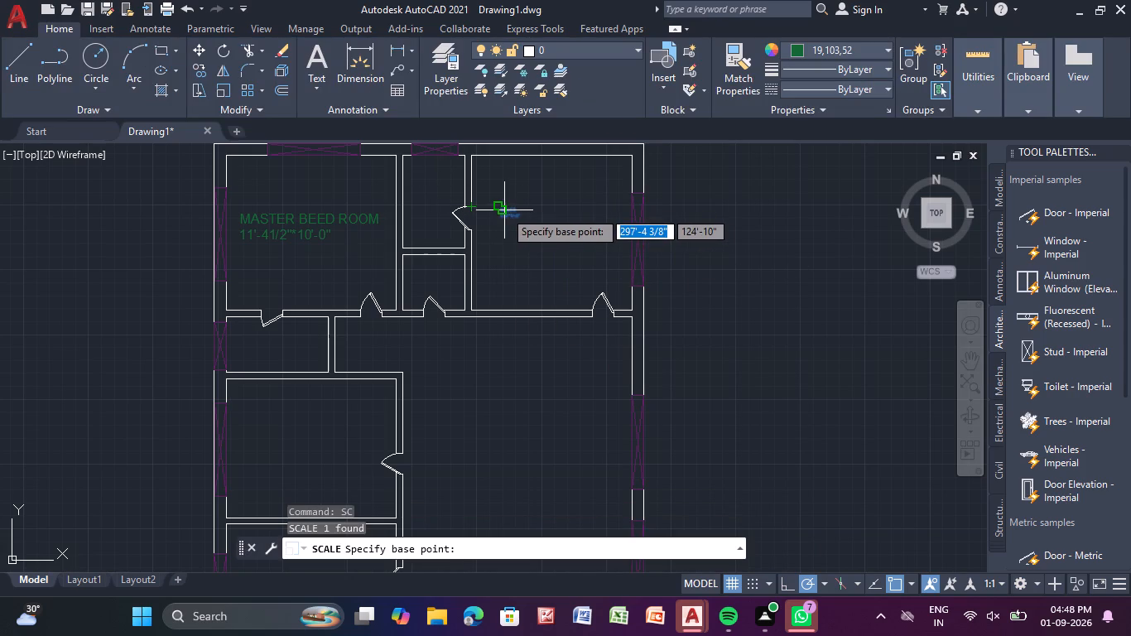
{"action": "left_click_drag", "start_coordinate": [504, 210], "coordinate": [512, 216]}
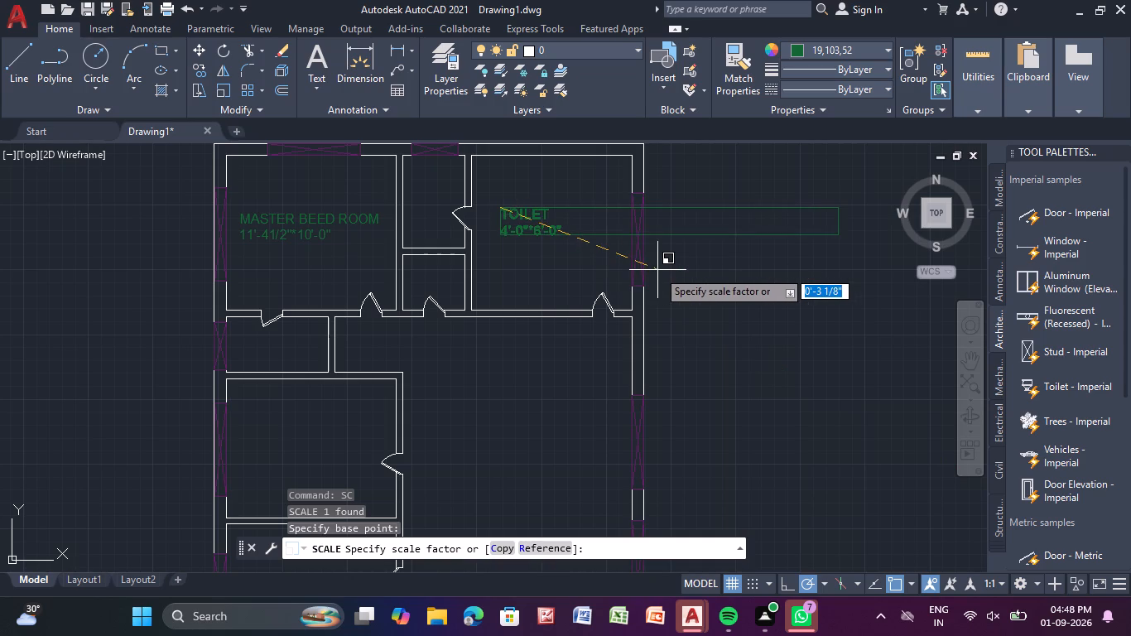
{"action": "left_click", "coordinate": [610, 258]}
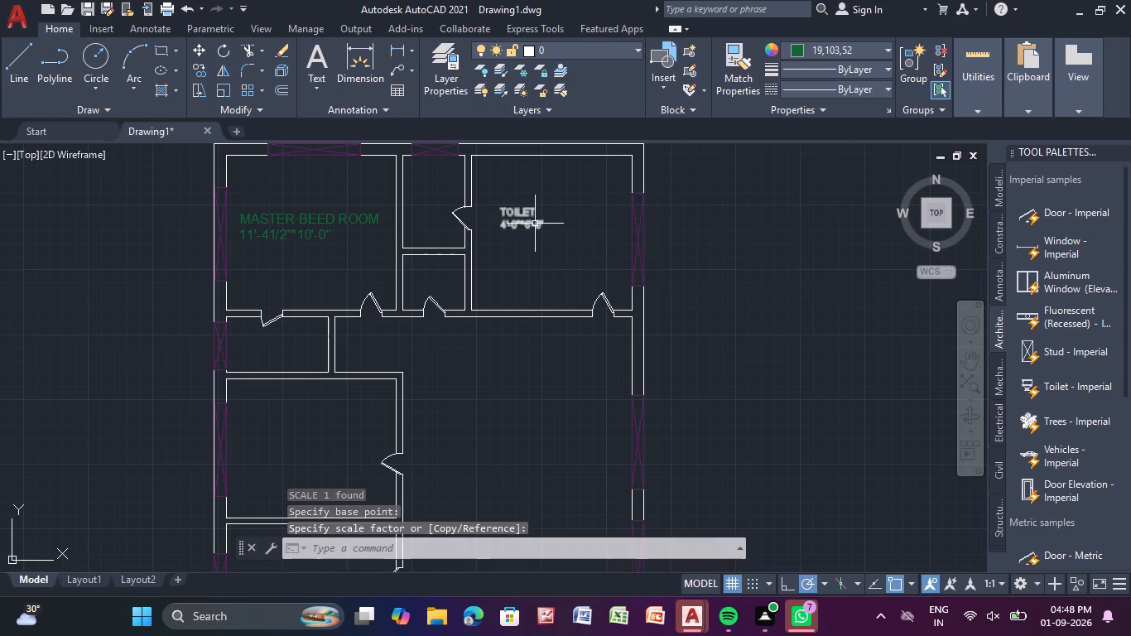
Copy the toilet label into the small room between the master bedroom and the upper-right room.
{"action": "left_click", "coordinate": [535, 224]}
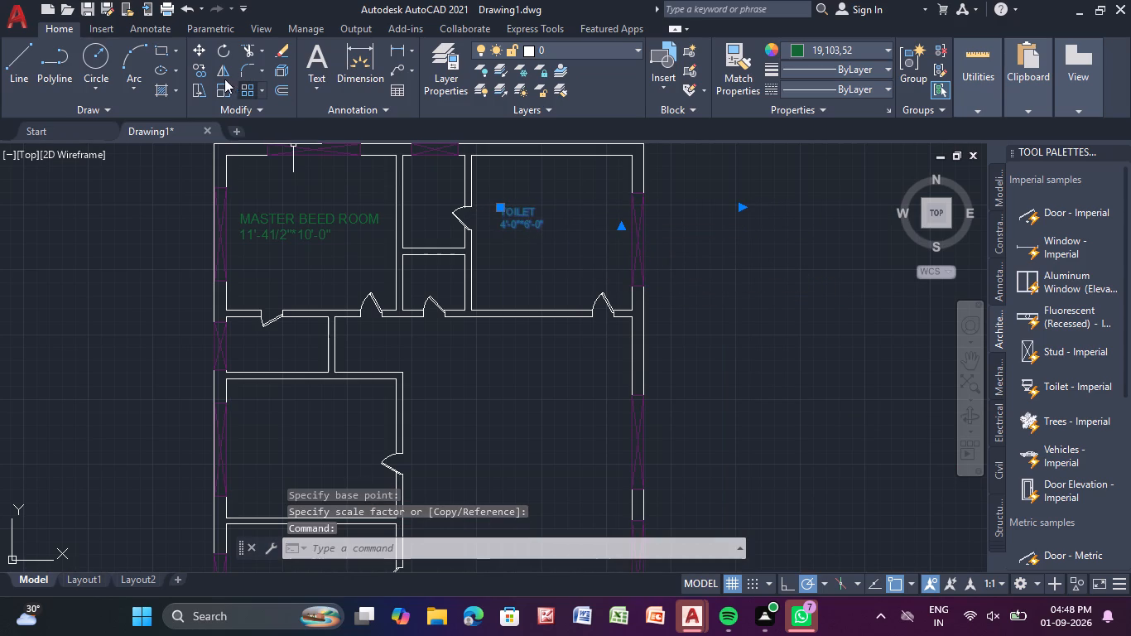
{"action": "left_click", "coordinate": [203, 70]}
{"action": "left_click", "coordinate": [517, 214]}
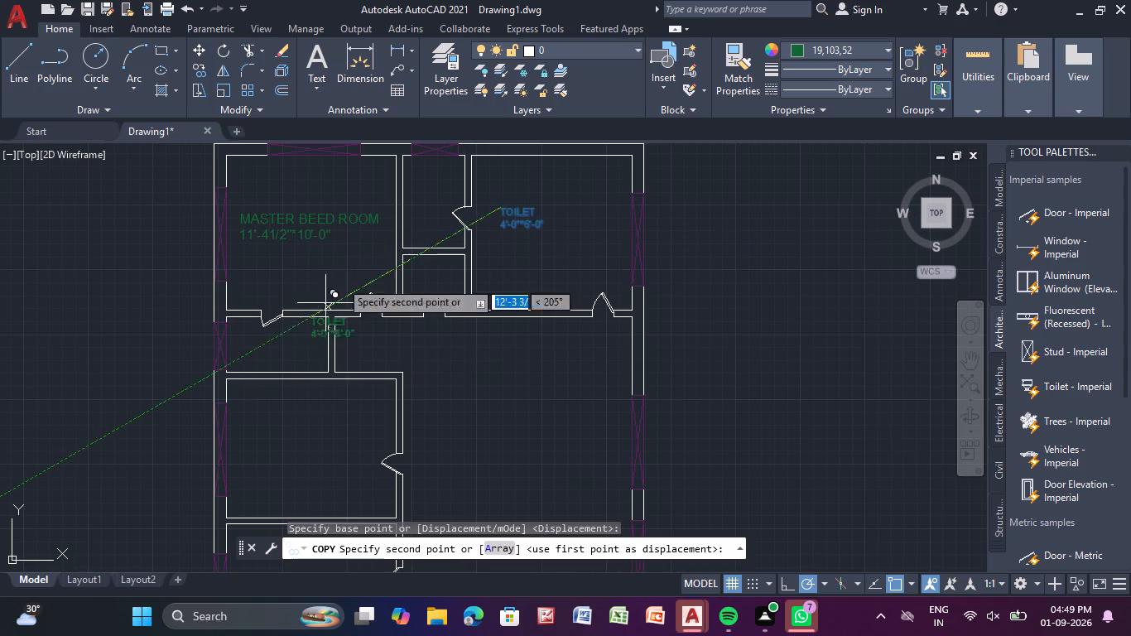
{"action": "left_click", "coordinate": [417, 185]}
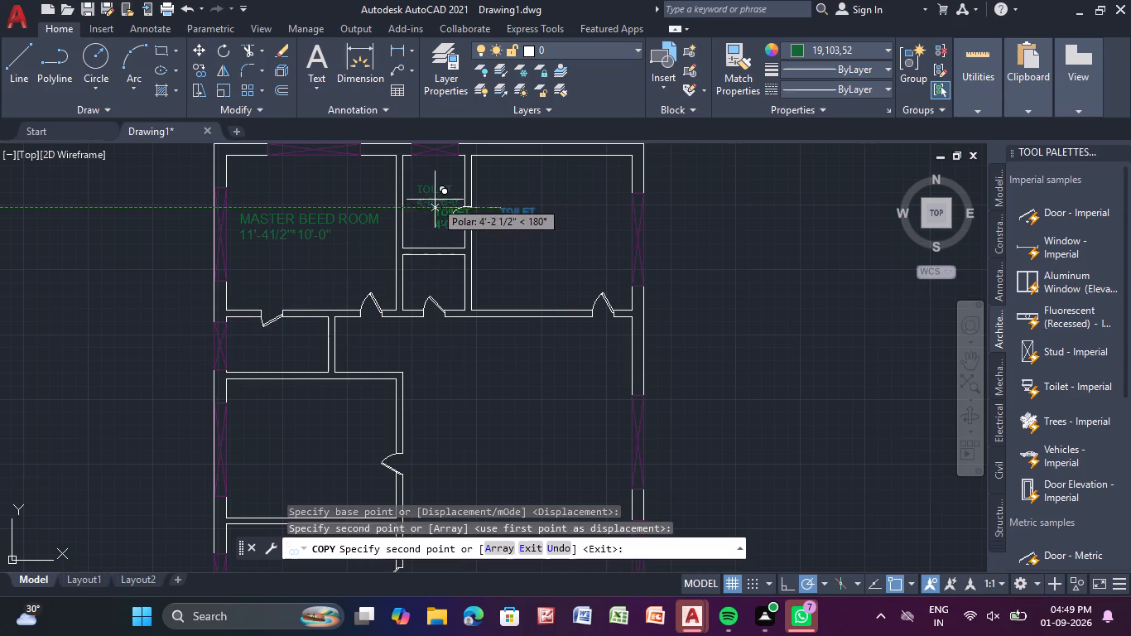
{"action": "key", "text": "Escape"}
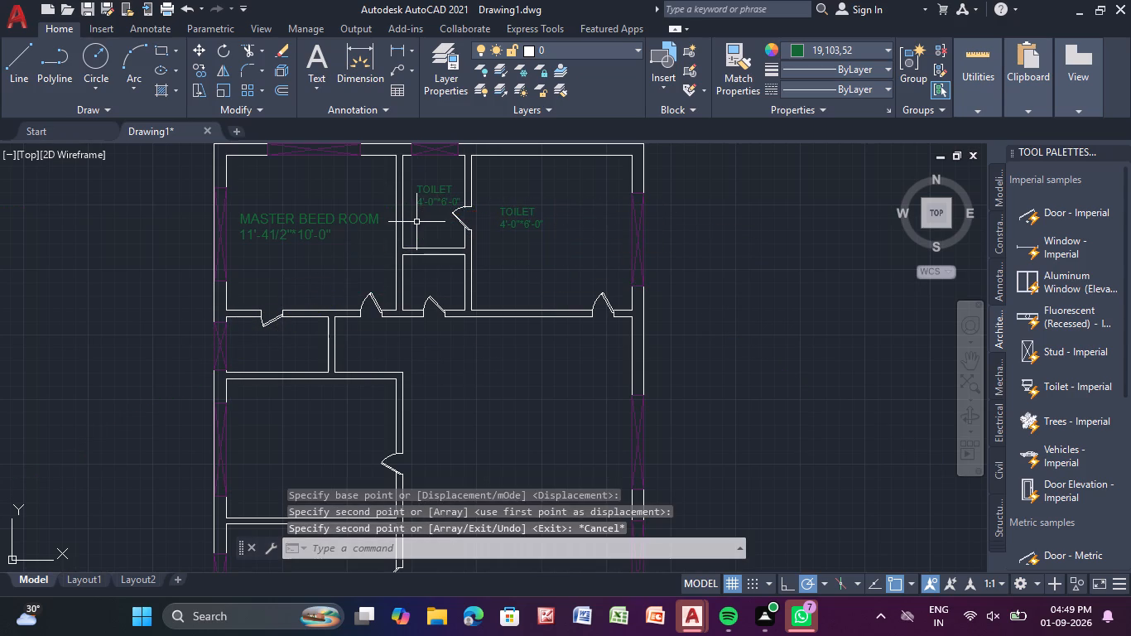
Delete the original toilet label from the upper-right room.
{"action": "left_click", "coordinate": [518, 211]}
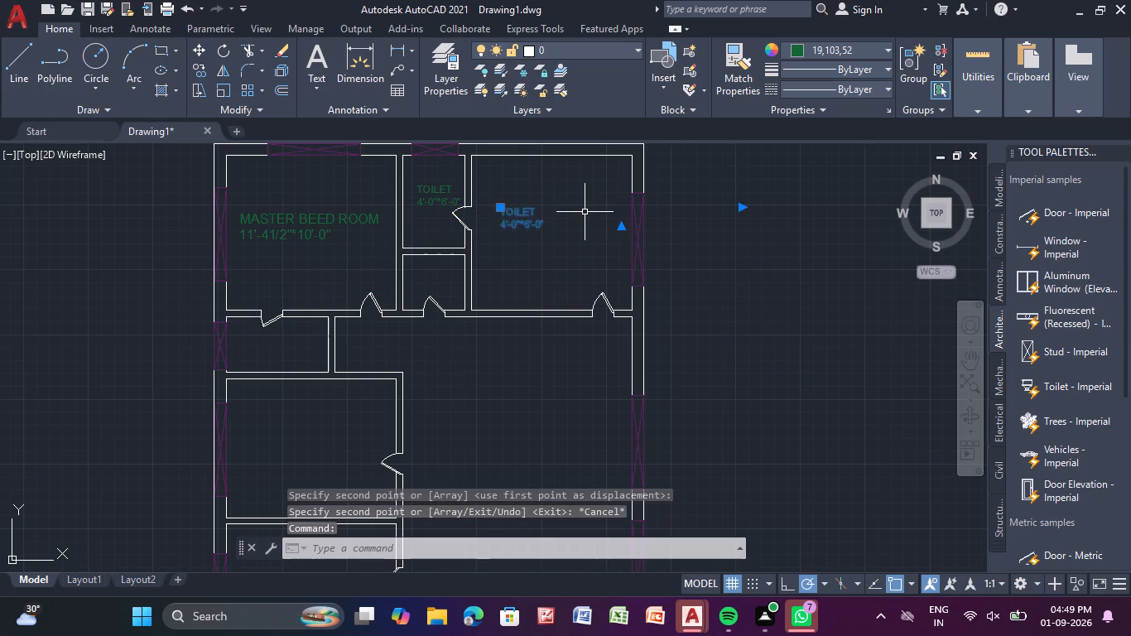
{"action": "key", "text": "Delete"}
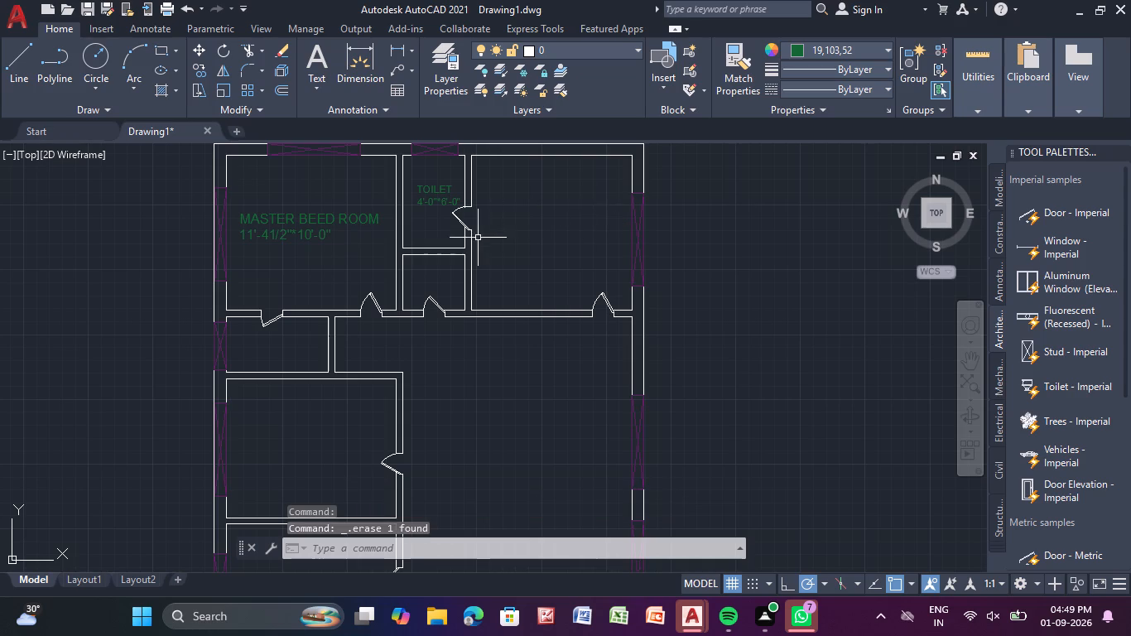
Start a multiline text label in the upper-right room and enter BEED ROOM as its first line.
{"action": "middle_click_drag", "start_coordinate": [508, 196], "coordinate": [504, 240]}
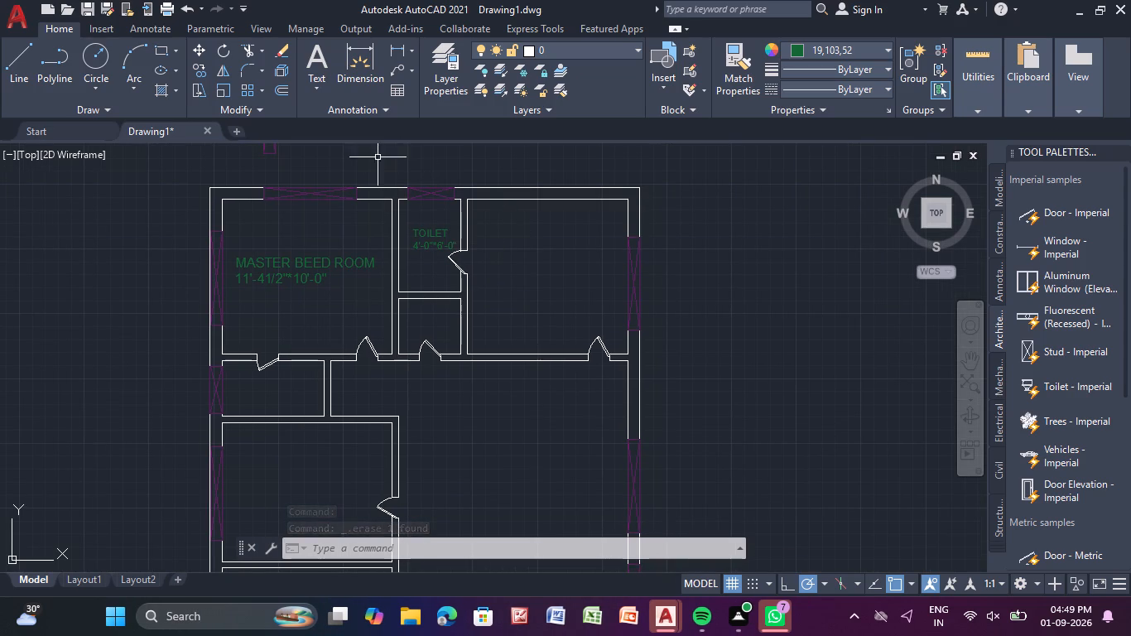
{"action": "double_click", "coordinate": [319, 65]}
{"action": "left_click", "coordinate": [492, 243]}
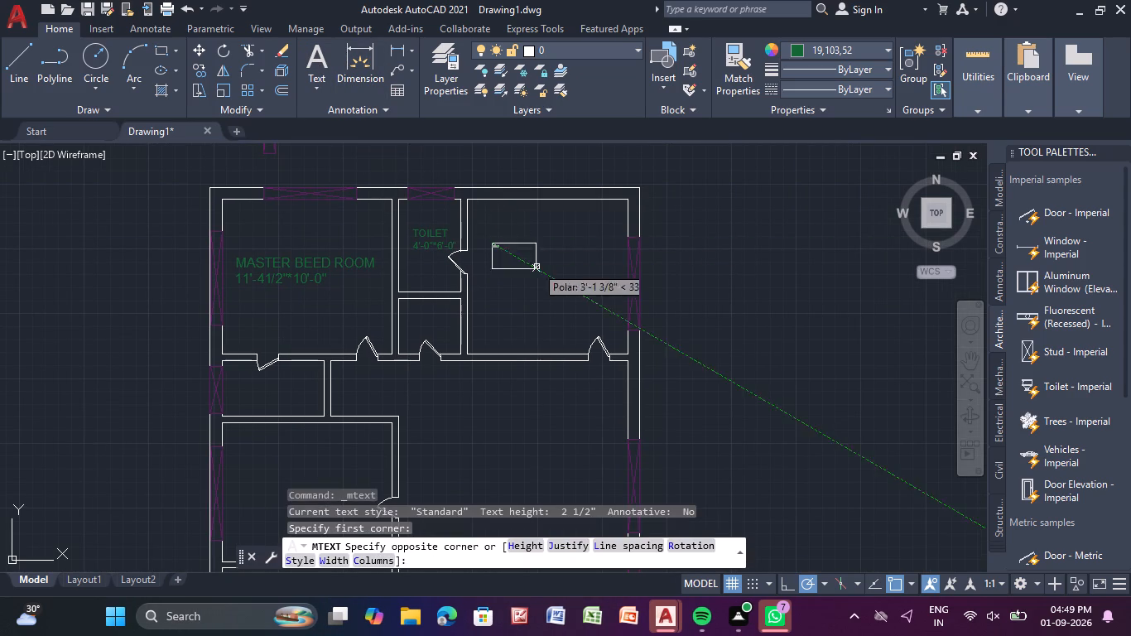
{"action": "left_click", "coordinate": [623, 290]}
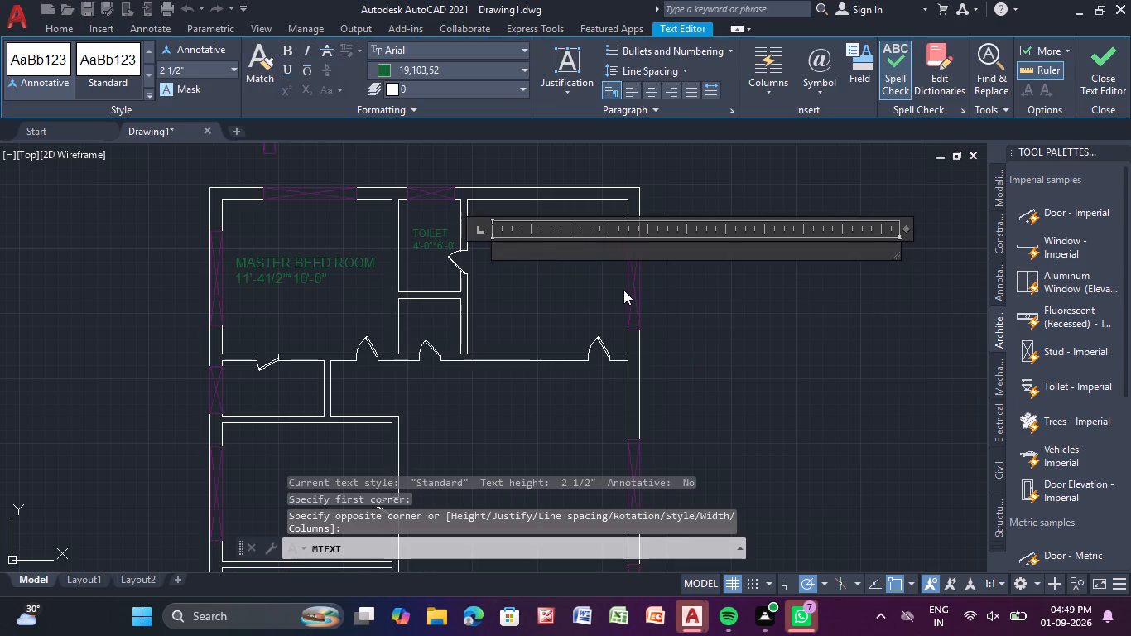
{"action": "type", "text": "BE"}
{"action": "type", "text": "ED ROO"}
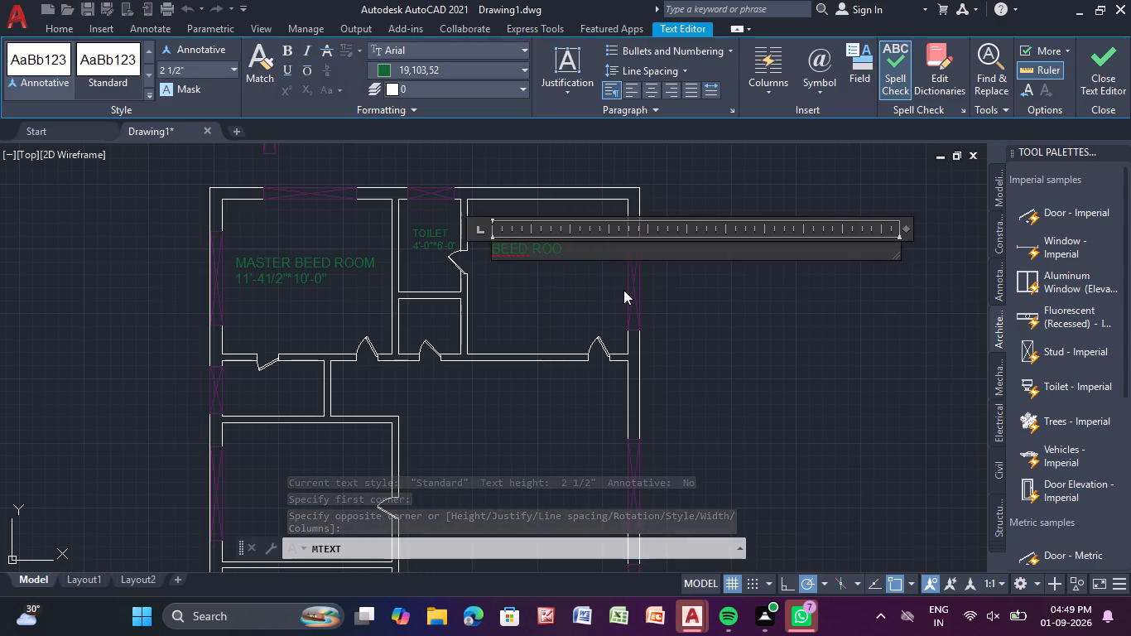
{"action": "key", "text": "m"}
Add the size 10'-0"*10'-0" as the second line of the BEED ROOM label and finish the text.
{"action": "key", "text": "Return"}
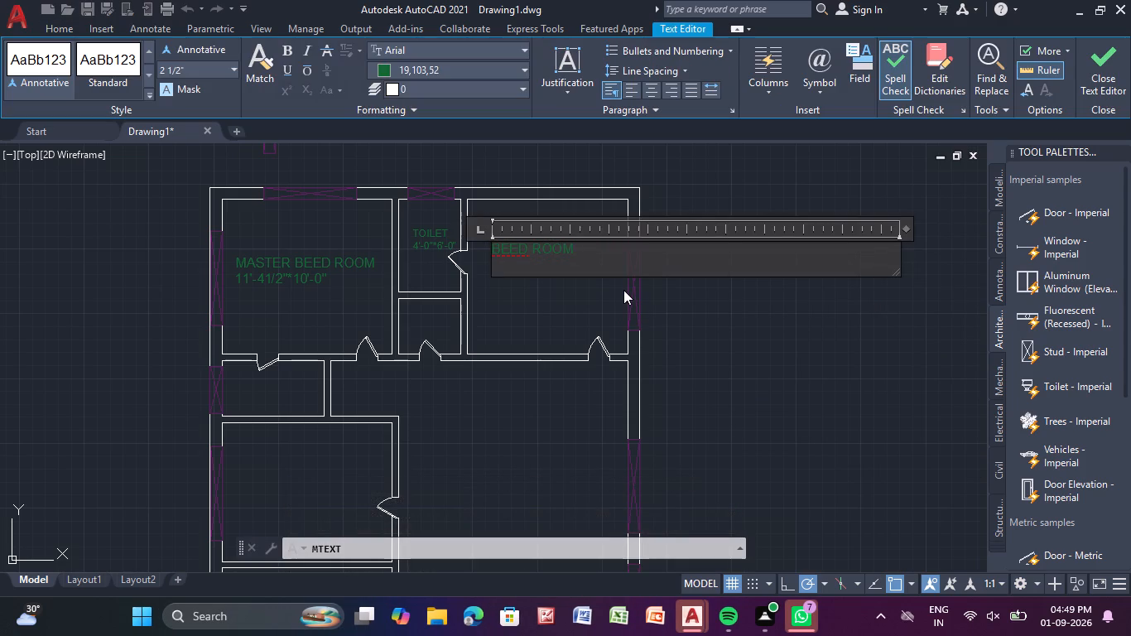
{"action": "type", "text": "10'-0"}
{"action": "key", "text": "shift+quotedbl"}
{"action": "key", "text": "shift+asterisk"}
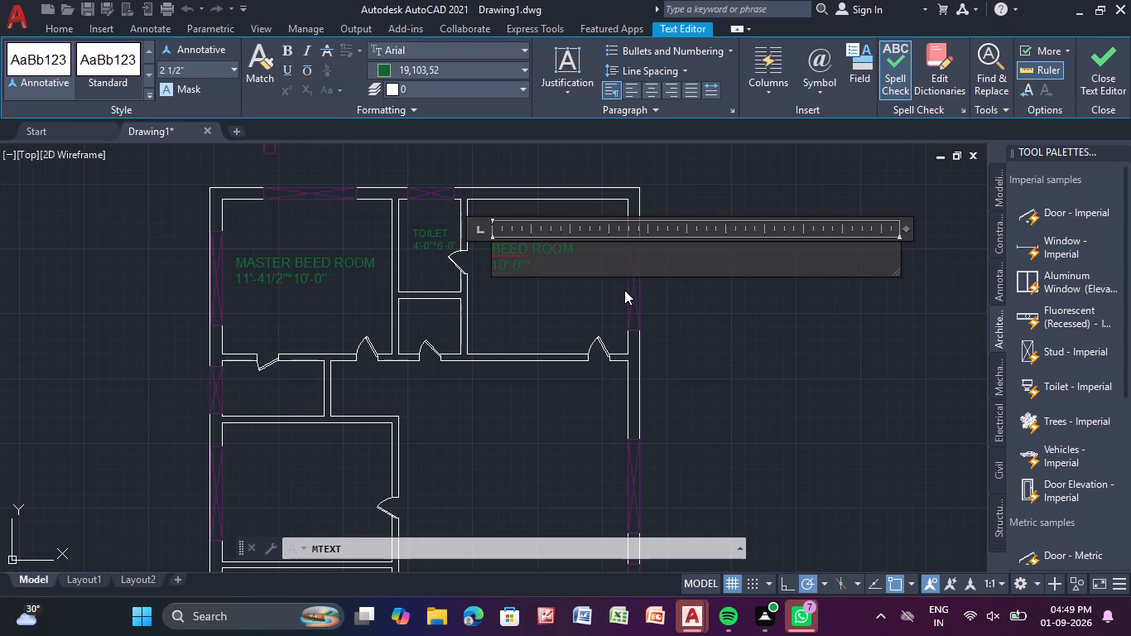
{"action": "type", "text": "10'-0\""}
{"action": "key", "text": "Return"}
{"action": "right_click", "coordinate": [624, 290]}
{"action": "scroll", "coordinate": [624, 290], "scroll_direction": "up", "scroll_amount": 1}
{"action": "left_click", "coordinate": [605, 307]}
Scale the BEED ROOM label up to a little over twice its size from its upper-left corner.
{"action": "left_click", "coordinate": [495, 243]}
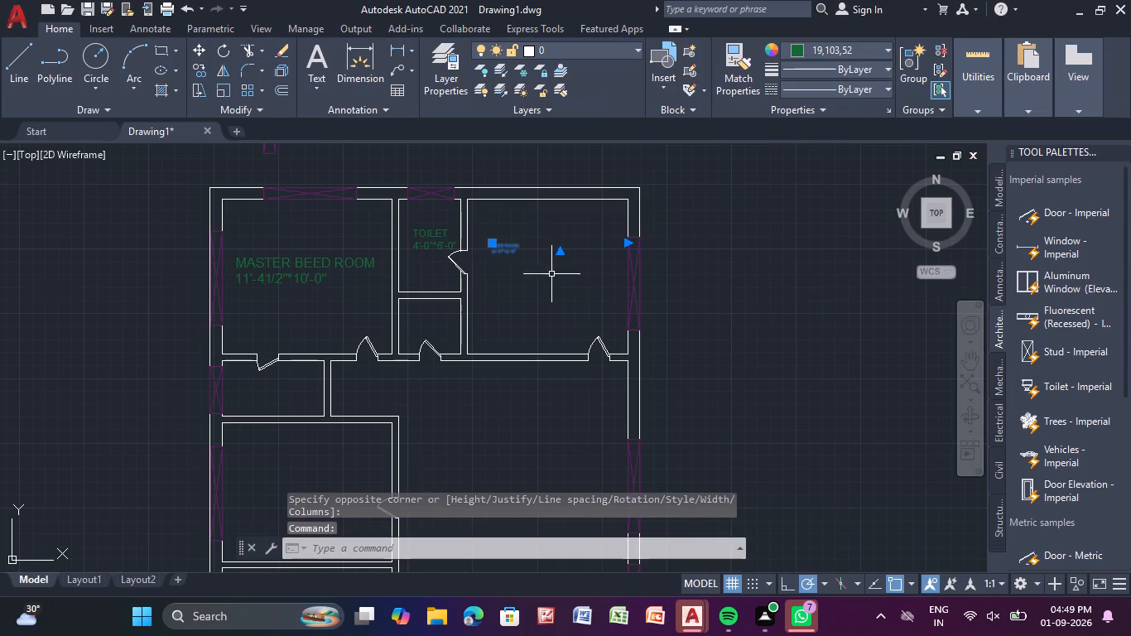
{"action": "type", "text": "SC"}
{"action": "key", "text": "Return"}
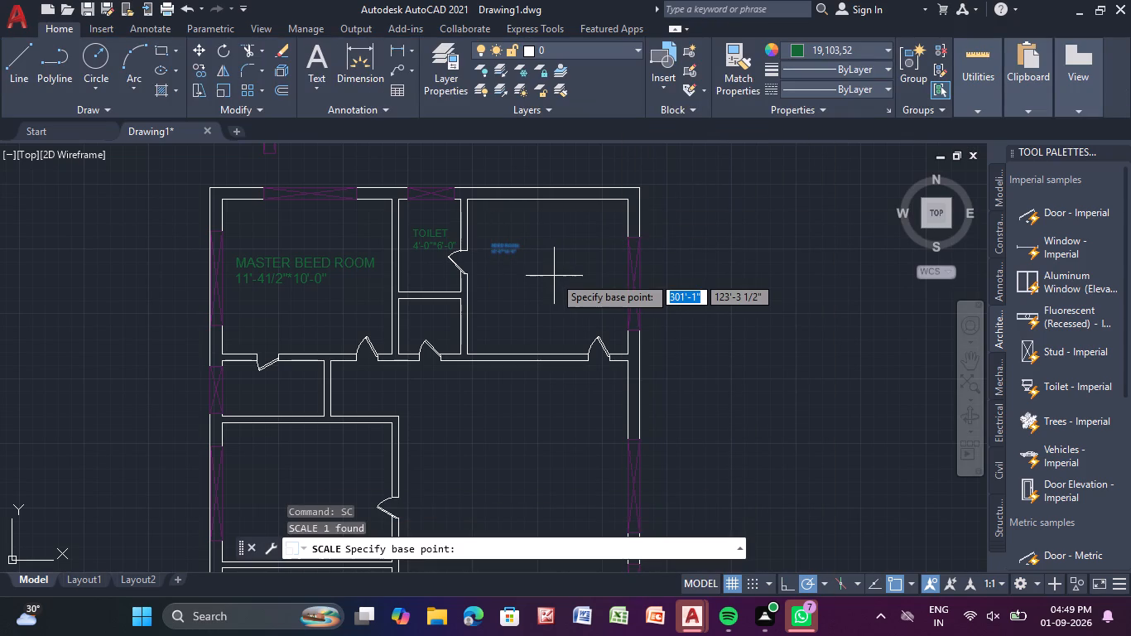
{"action": "left_click", "coordinate": [499, 245]}
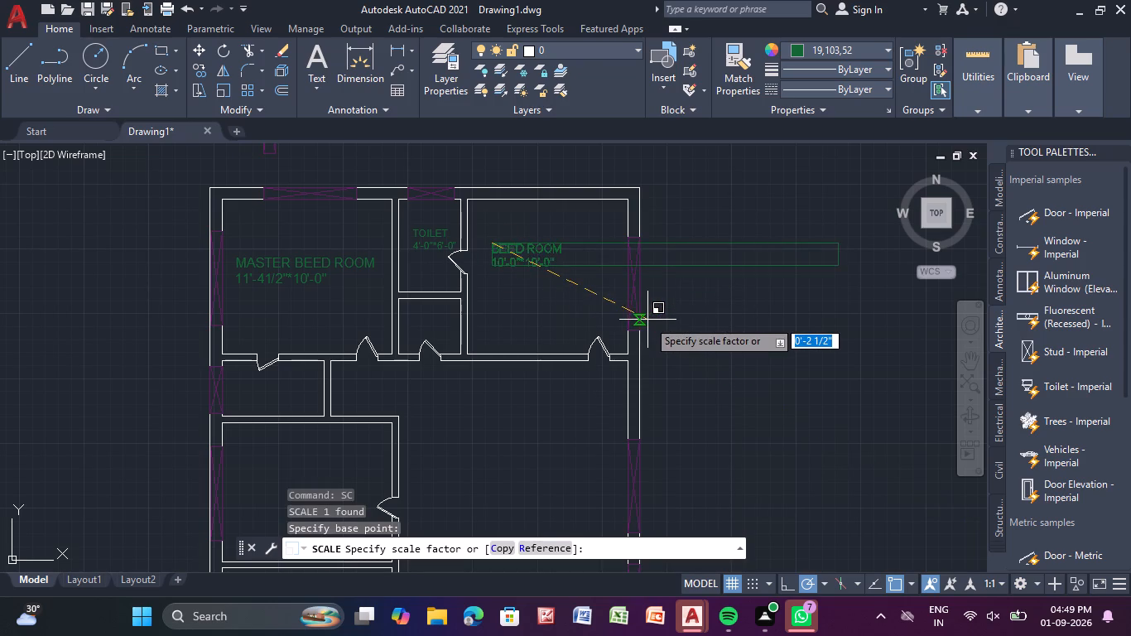
{"action": "left_click", "coordinate": [623, 311]}
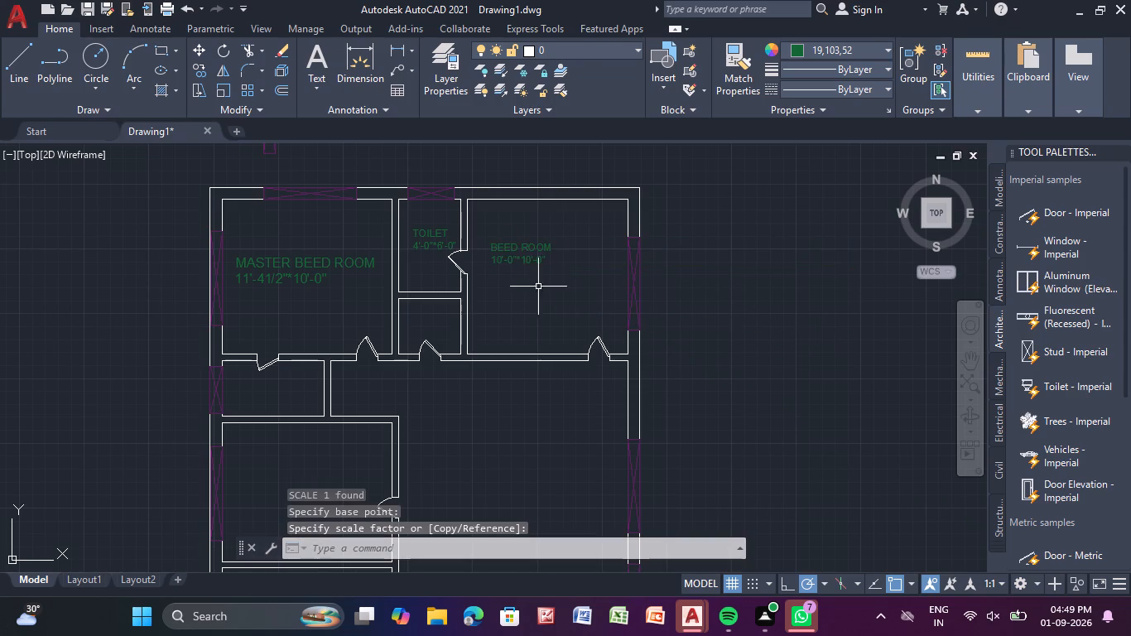
Move the BEED ROOM label slightly to the right within its room.
{"action": "left_click", "coordinate": [513, 256]}
{"action": "left_click", "coordinate": [495, 240]}
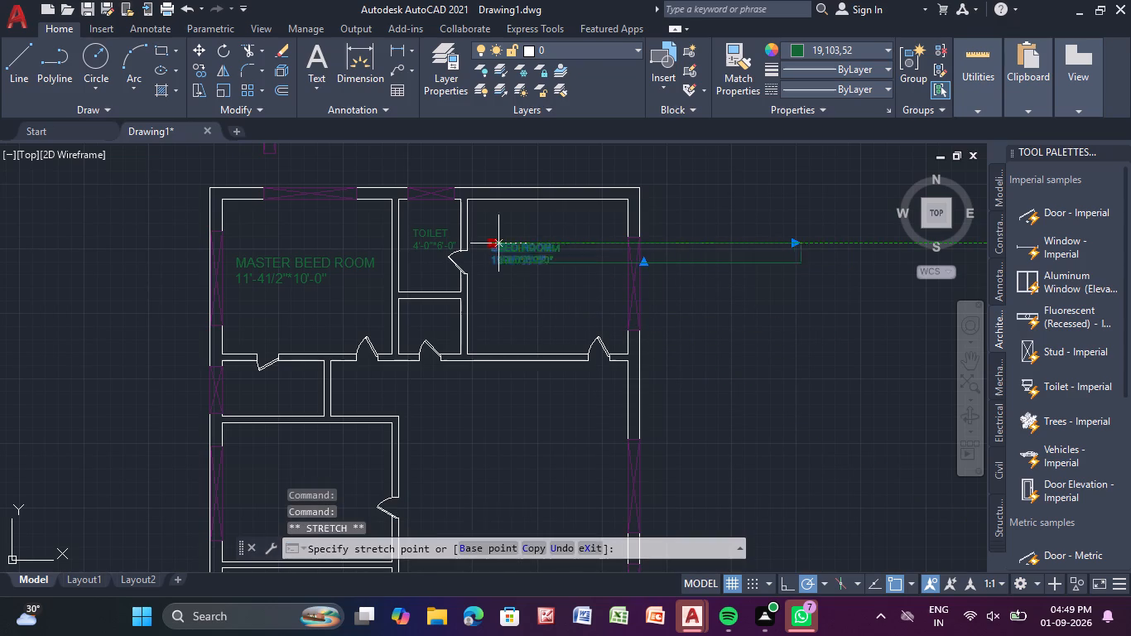
{"action": "left_click", "coordinate": [512, 244]}
{"action": "key", "text": "Escape"}
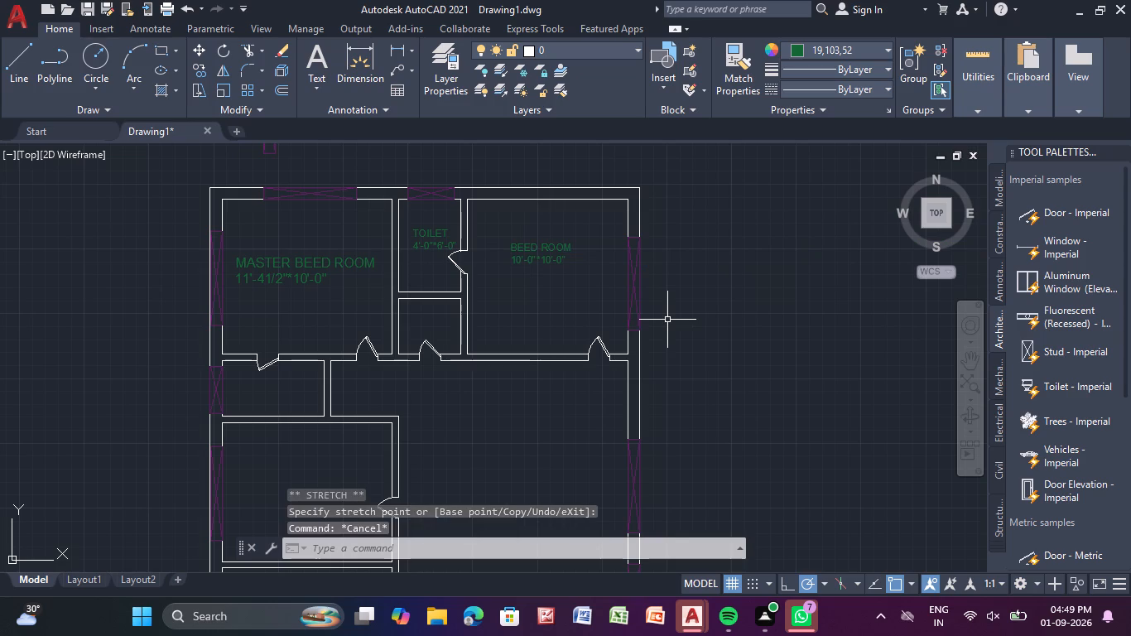
Start a multiline text label in the small room directly below the toilet and enter POOJA as its first line.
{"action": "middle_click_drag", "start_coordinate": [565, 333], "coordinate": [574, 235]}
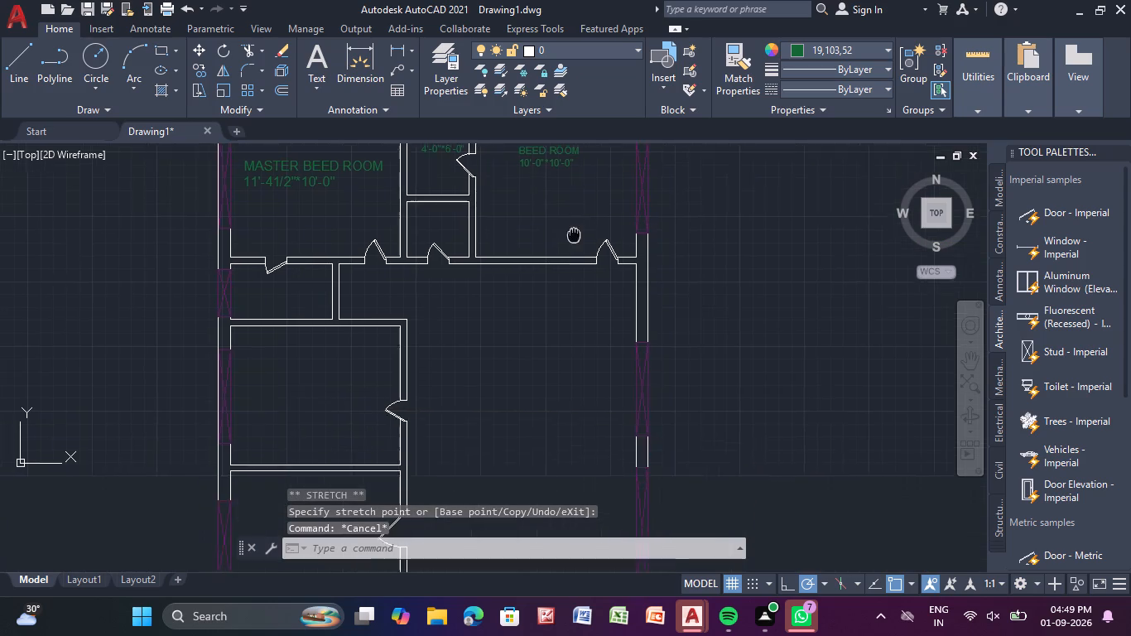
{"action": "middle_click_drag", "start_coordinate": [574, 235], "coordinate": [574, 234]}
{"action": "scroll", "coordinate": [574, 234], "scroll_direction": "down", "scroll_amount": 1}
{"action": "middle_click_drag", "start_coordinate": [568, 222], "coordinate": [570, 267]}
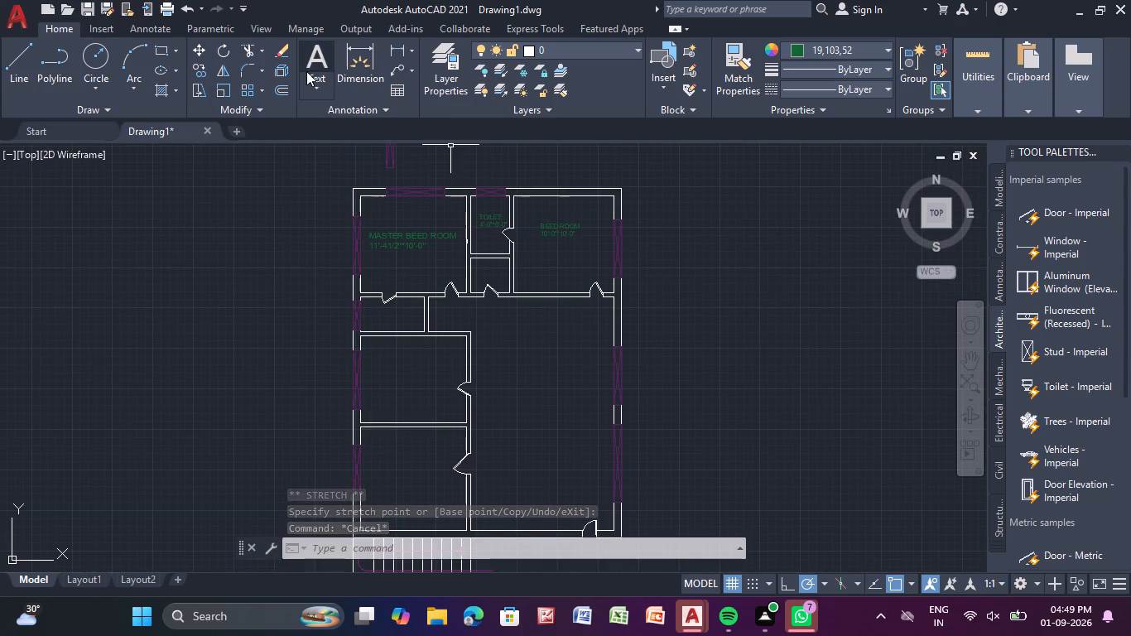
{"action": "left_click", "coordinate": [313, 62]}
{"action": "left_click_drag", "start_coordinate": [313, 62], "coordinate": [321, 76]}
{"action": "middle_click_drag", "start_coordinate": [498, 266], "coordinate": [491, 239]}
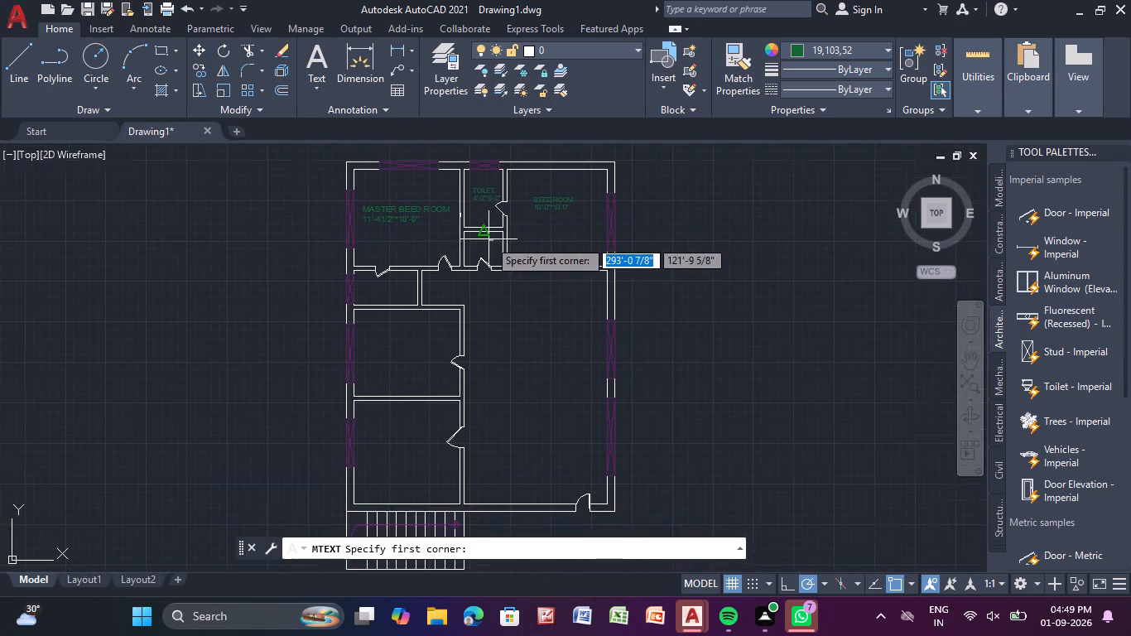
{"action": "scroll", "coordinate": [488, 239], "scroll_direction": "up", "scroll_amount": 3}
{"action": "left_click", "coordinate": [407, 245]}
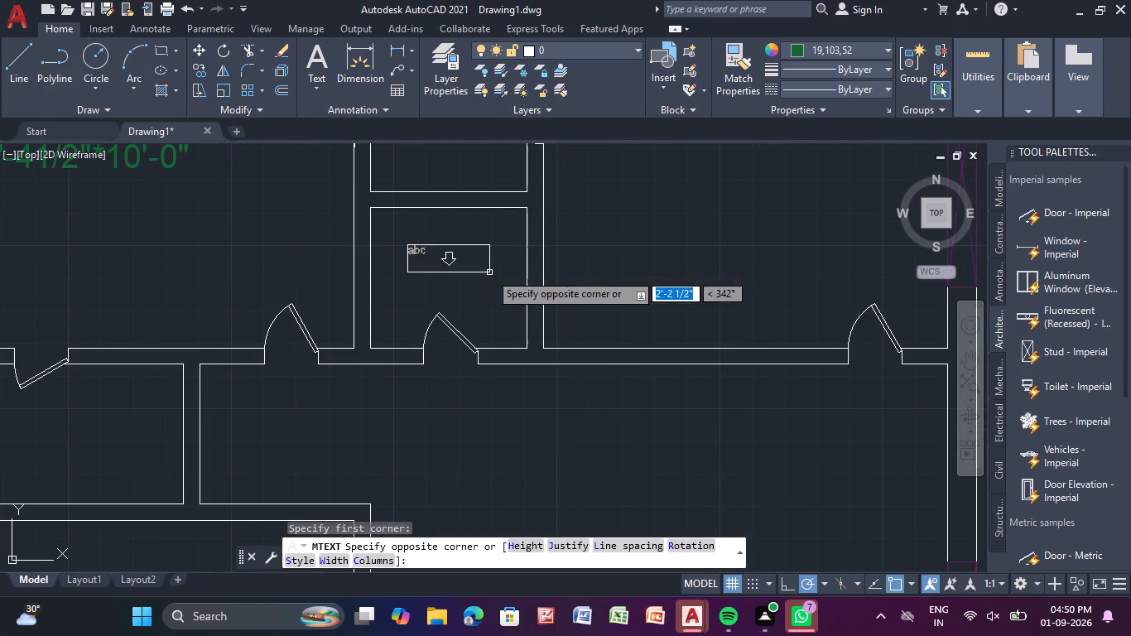
{"action": "left_click", "coordinate": [489, 272]}
{"action": "type", "text": "POO"}
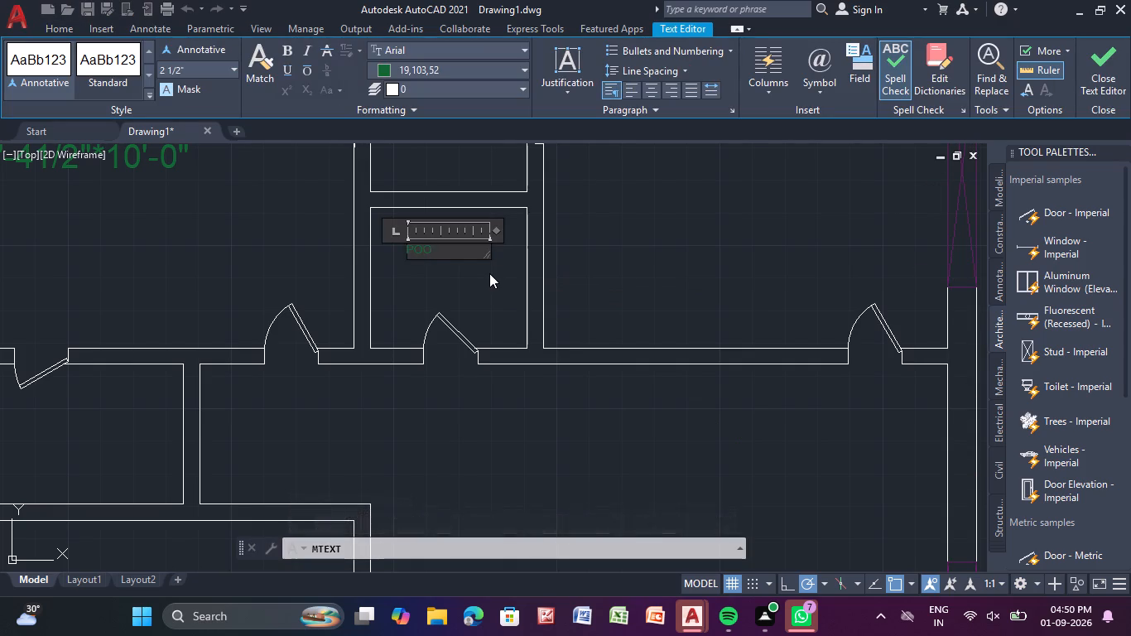
{"action": "type", "text": "JA"}
Add the size 4'-0"*3'-71/2" as the second line of the POOJA label and finish the text.
{"action": "key", "text": "Return"}
{"action": "type", "text": "4'-0\""}
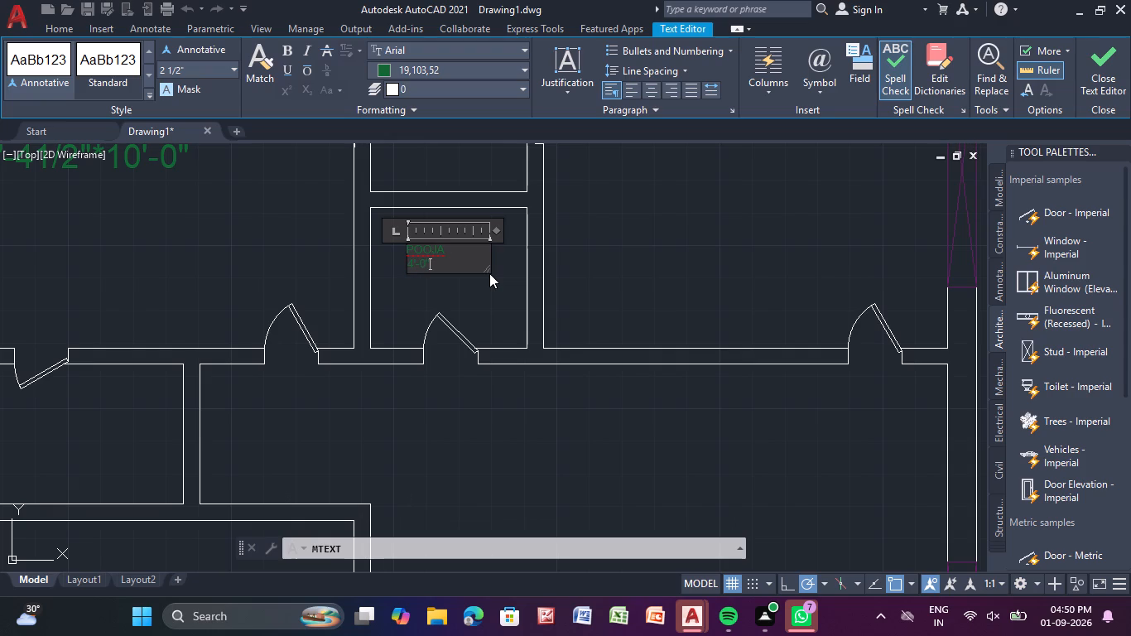
{"action": "key", "text": "shift+asterisk"}
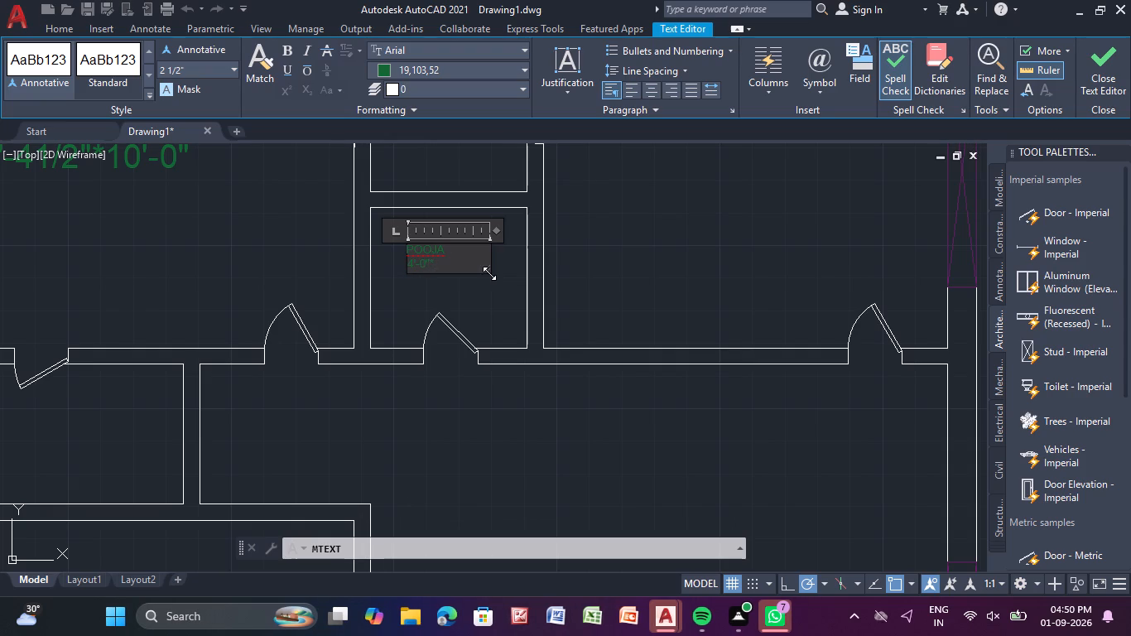
{"action": "key", "text": "3"}
{"action": "type", "text": "'-"}
{"action": "type", "text": "71"}
{"action": "type", "text": "/2"}
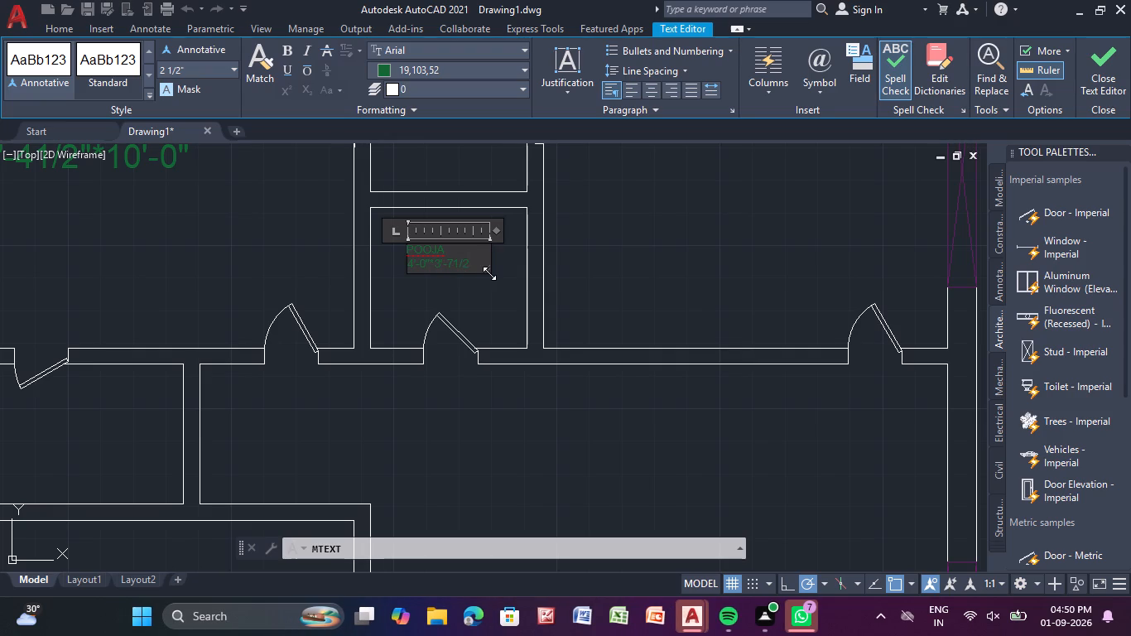
{"action": "key", "text": "shift+quotedbl"}
{"action": "key", "text": "Return"}
{"action": "right_click_drag", "start_coordinate": [489, 273], "coordinate": [487, 296]}
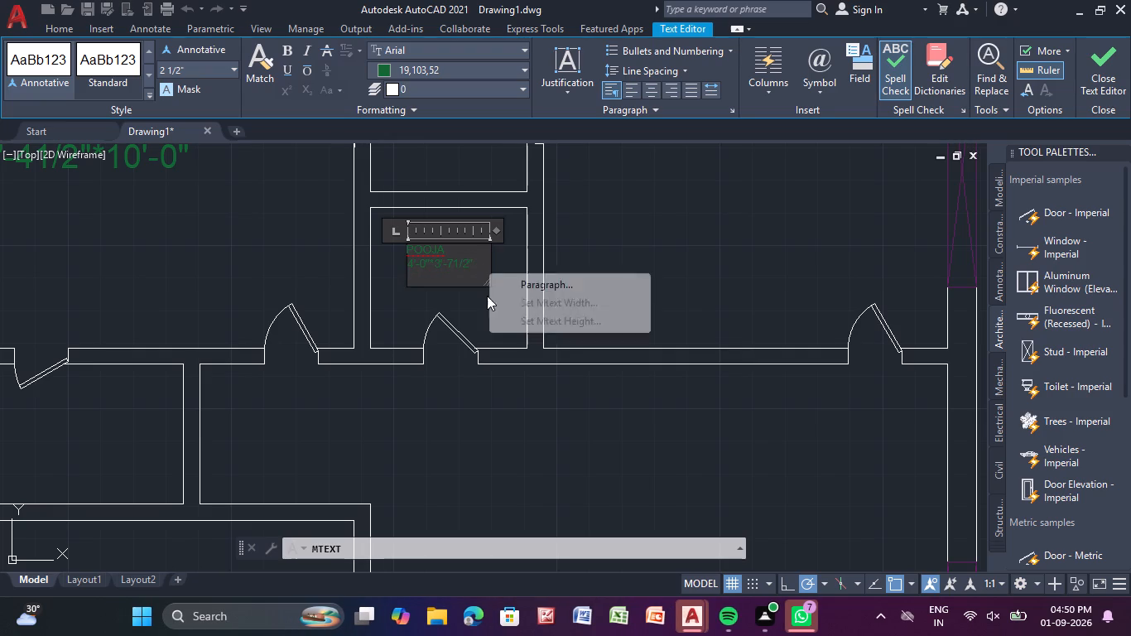
{"action": "right_click_drag", "start_coordinate": [487, 296], "coordinate": [490, 296]}
{"action": "left_click", "coordinate": [458, 293]}
Scale the POOJA label from its upper-left corner by a factor close to 1.
{"action": "scroll", "coordinate": [459, 258], "scroll_direction": "down", "scroll_amount": 3}
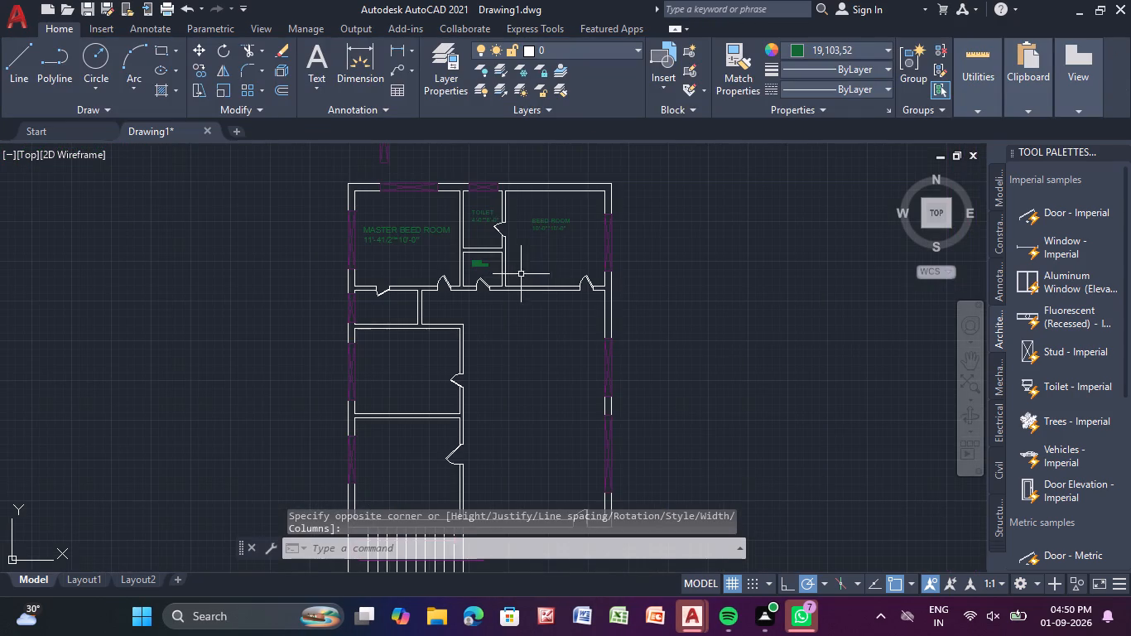
{"action": "left_click", "coordinate": [477, 264]}
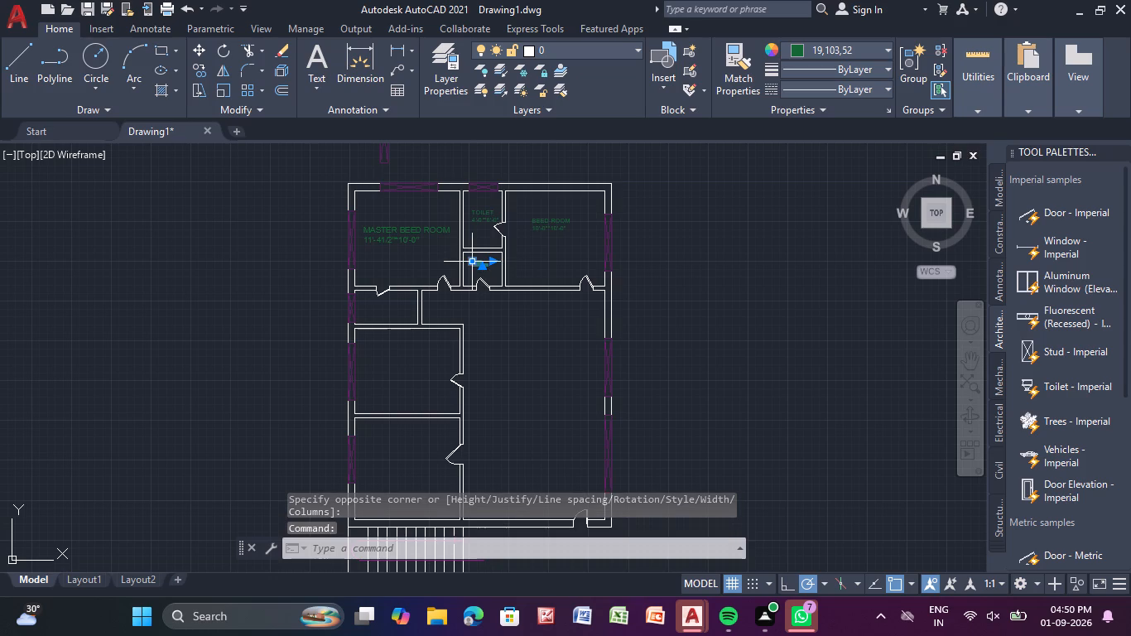
{"action": "scroll", "coordinate": [503, 266], "scroll_direction": "up", "scroll_amount": 3}
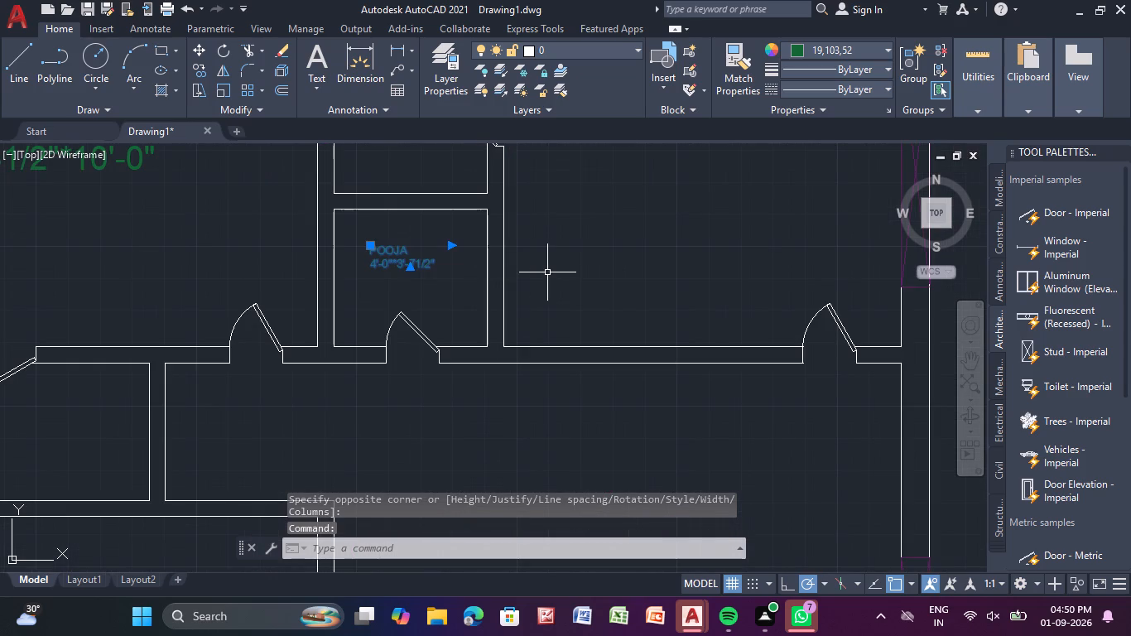
{"action": "type", "text": "SC"}
{"action": "left_click", "coordinate": [597, 312]}
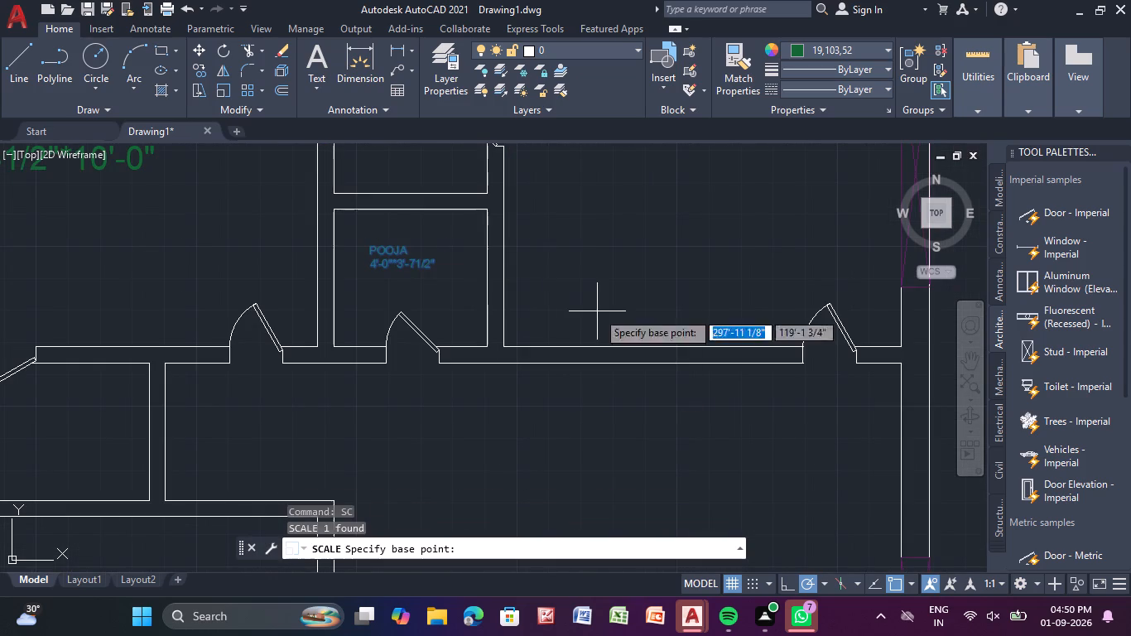
{"action": "left_click", "coordinate": [385, 250]}
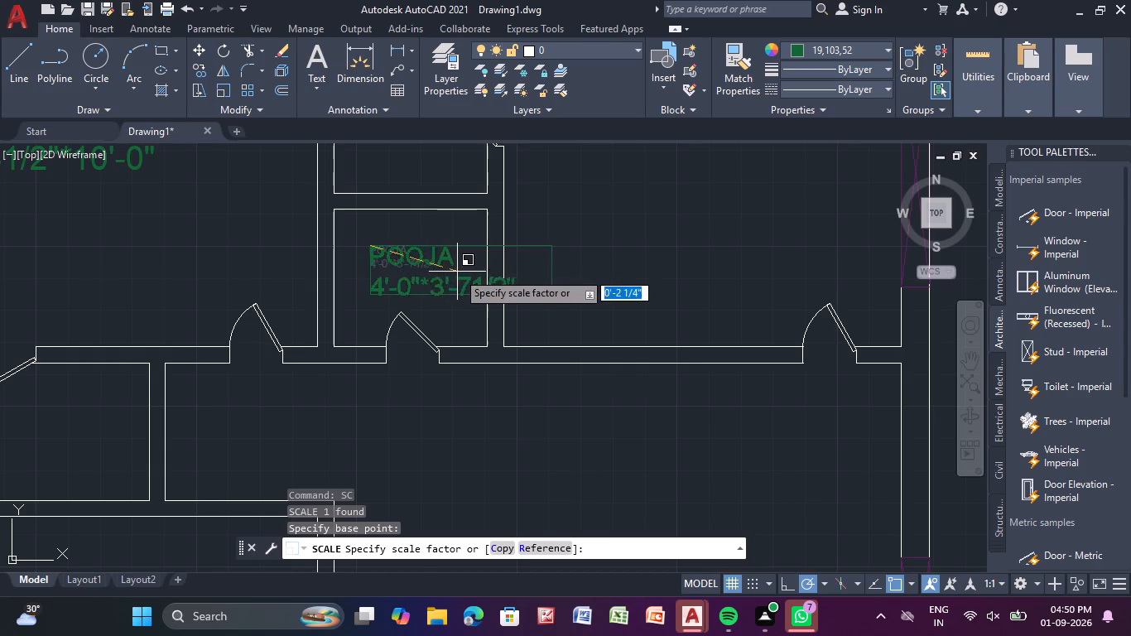
{"action": "left_click", "coordinate": [401, 270]}
Start a multiline text label in the small room directly below the master bedroom and enter TOILET as its first line.
{"action": "scroll", "coordinate": [585, 267], "scroll_direction": "down", "scroll_amount": 3}
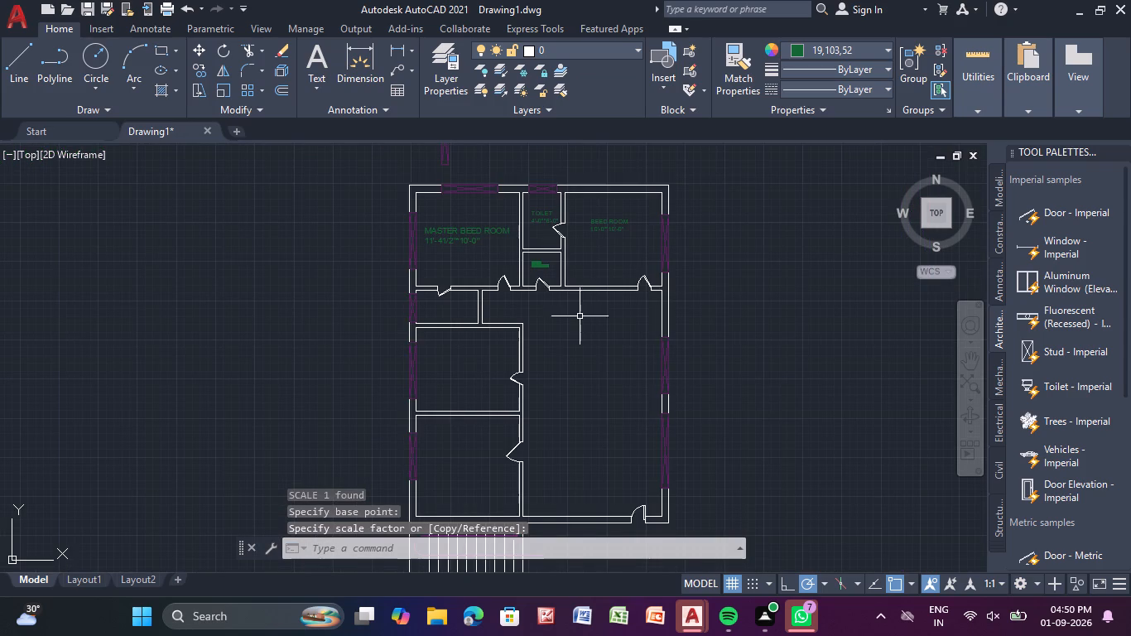
{"action": "middle_click_drag", "start_coordinate": [580, 321], "coordinate": [574, 307]}
{"action": "scroll", "coordinate": [574, 307], "scroll_direction": "down", "scroll_amount": 1}
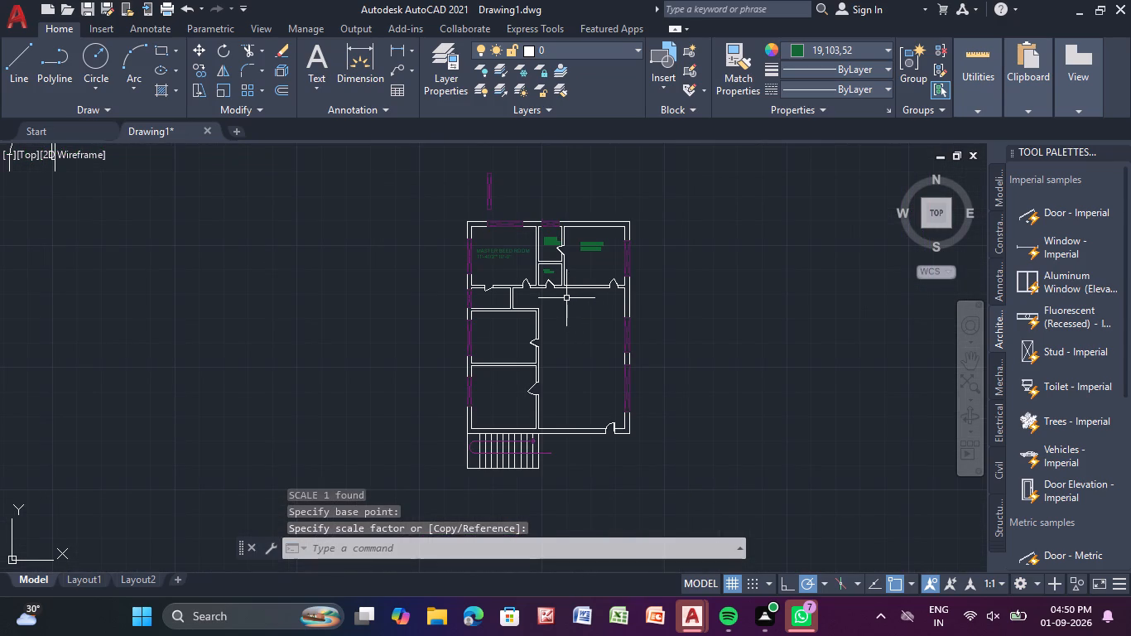
{"action": "middle_click_drag", "start_coordinate": [566, 297], "coordinate": [535, 238]}
{"action": "scroll", "coordinate": [532, 241], "scroll_direction": "up", "scroll_amount": 1}
{"action": "middle_click_drag", "start_coordinate": [531, 241], "coordinate": [533, 263]}
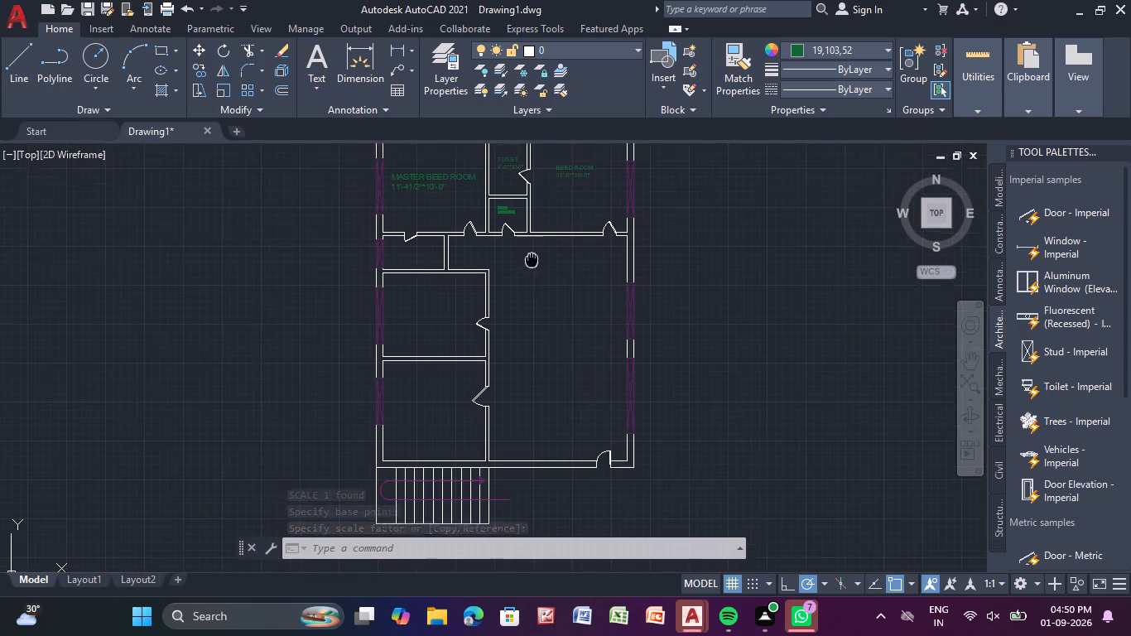
{"action": "middle_click_drag", "start_coordinate": [533, 263], "coordinate": [585, 295]}
{"action": "scroll", "coordinate": [460, 306], "scroll_direction": "up", "scroll_amount": 1}
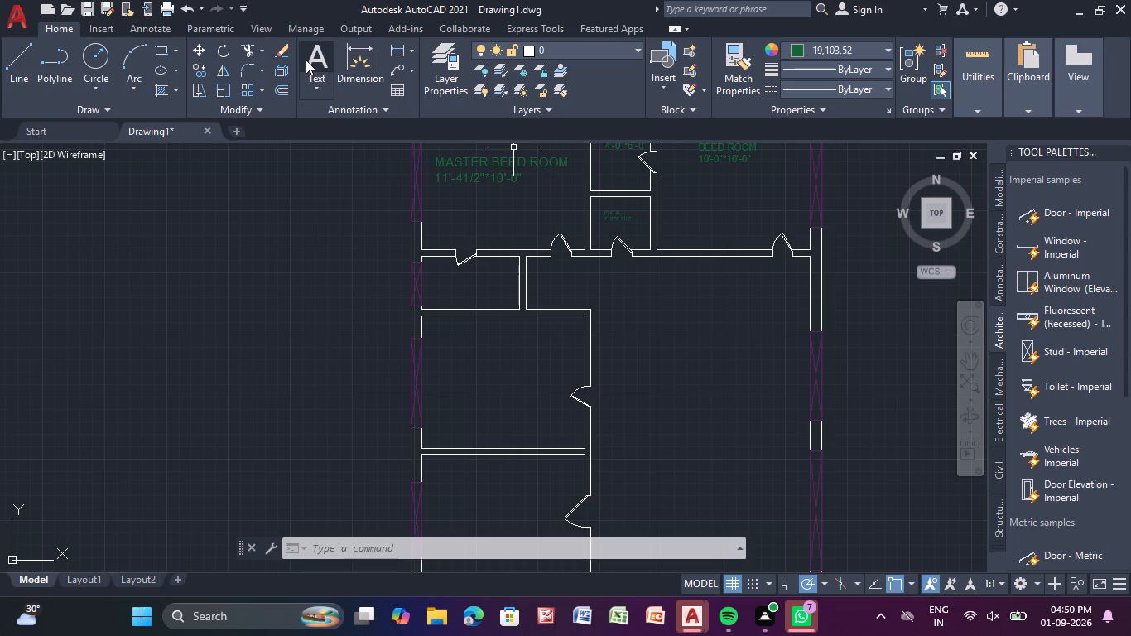
{"action": "left_click", "coordinate": [306, 59]}
{"action": "scroll", "coordinate": [444, 287], "scroll_direction": "up", "scroll_amount": 2}
{"action": "left_click", "coordinate": [432, 263]}
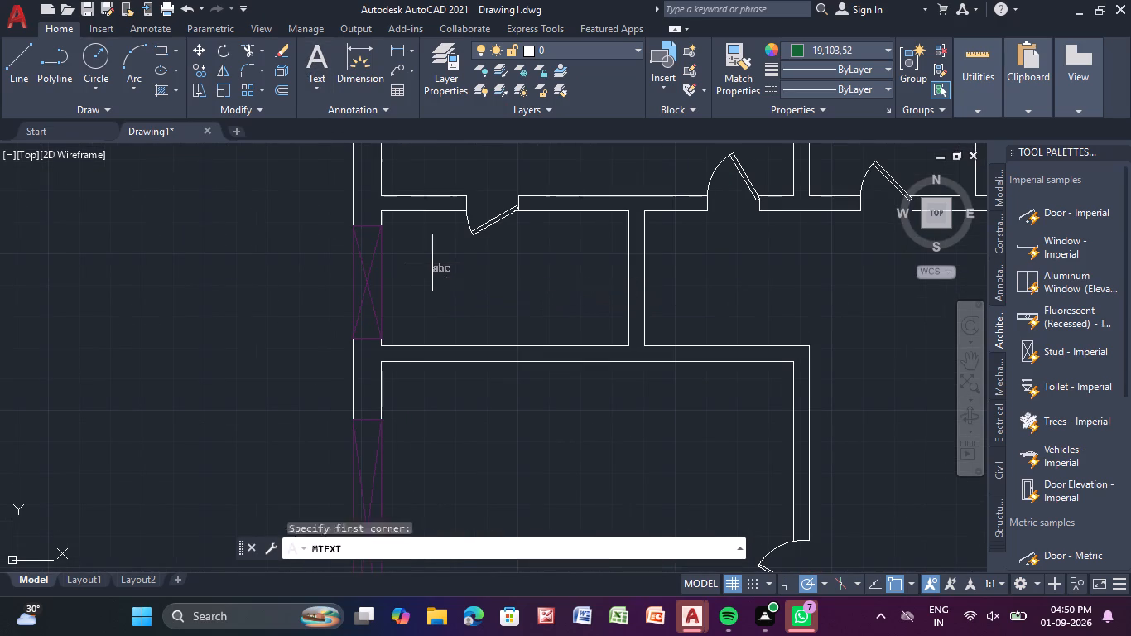
{"action": "left_click", "coordinate": [580, 310]}
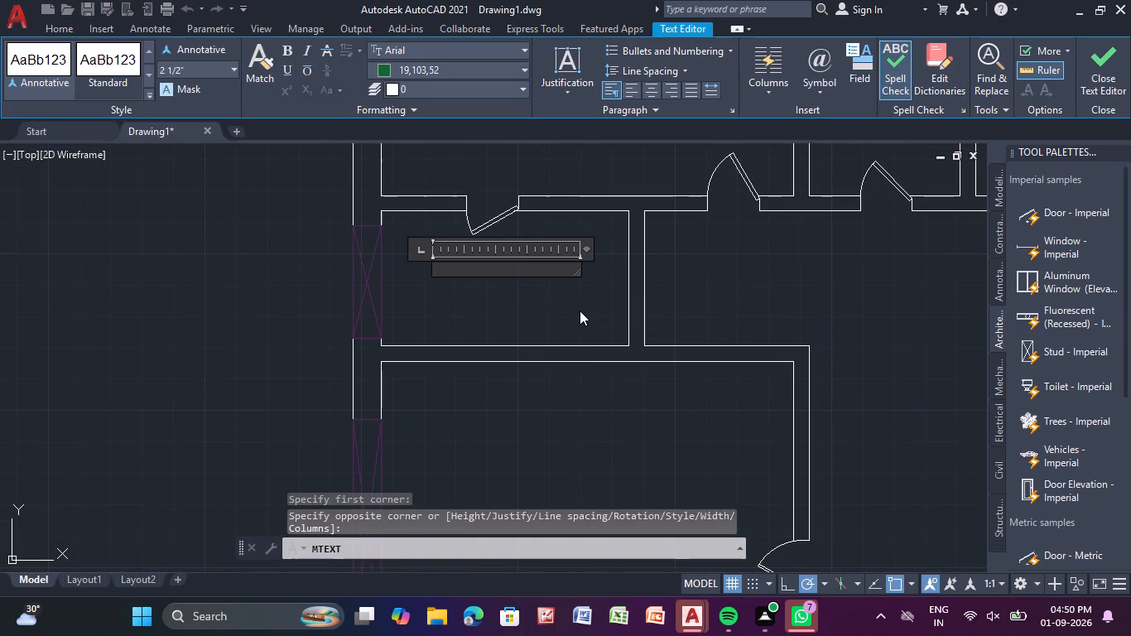
{"action": "type", "text": "TO"}
{"action": "type", "text": "ILET"}
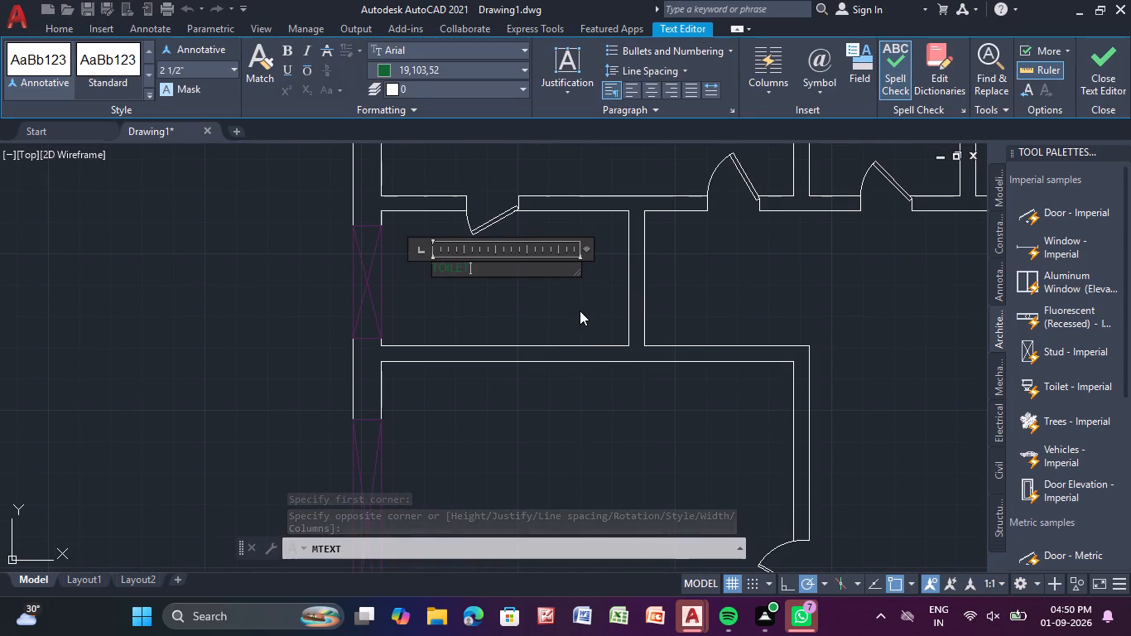
{"action": "key", "text": "Return"}
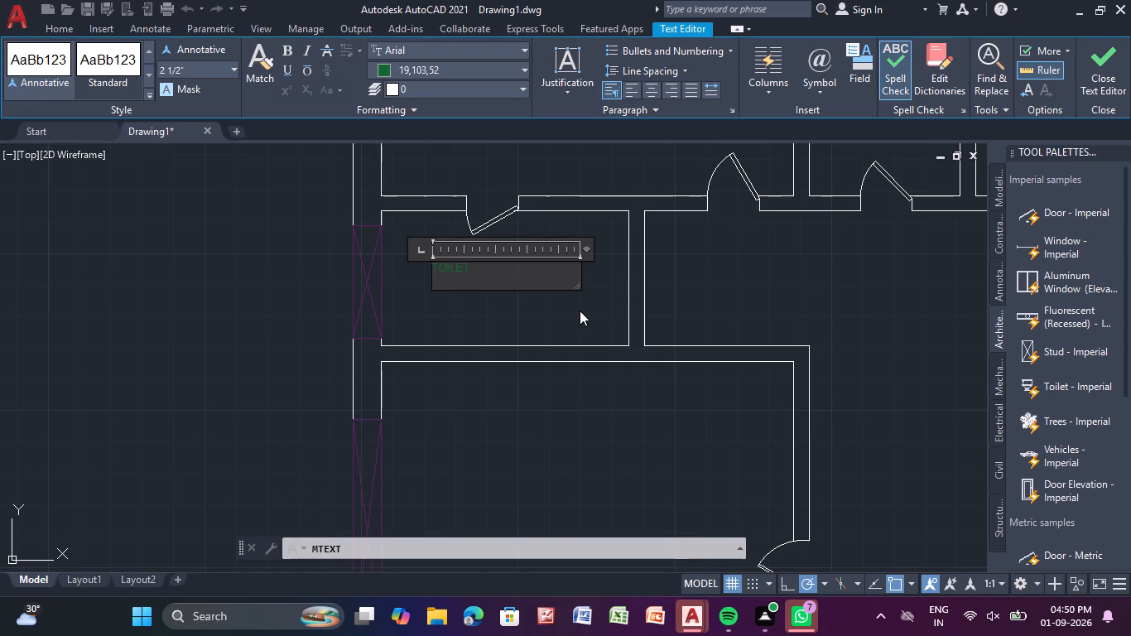
Add 7'-0" and 4'-0" as the second and third lines of the new TOILET label and finish the text.
{"action": "key", "text": "7"}
{"action": "type", "text": "'-0"}
{"action": "key", "text": "shift+quotedbl"}
{"action": "key", "text": "Return"}
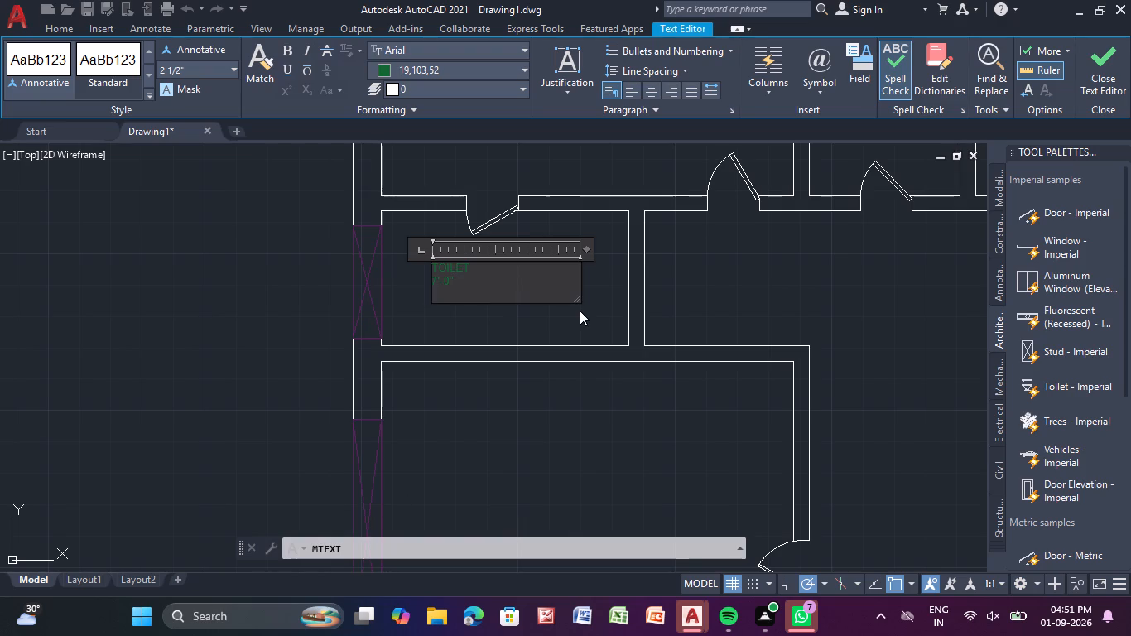
{"action": "key", "text": "4"}
{"action": "key", "text": "apostrophe"}
{"action": "key", "text": "minus"}
{"action": "key", "text": "9"}
{"action": "key", "text": "BackSpace"}
{"action": "type", "text": "0\""}
{"action": "key", "text": "Return"}
{"action": "scroll", "coordinate": [513, 300], "scroll_direction": "up", "scroll_amount": 1}
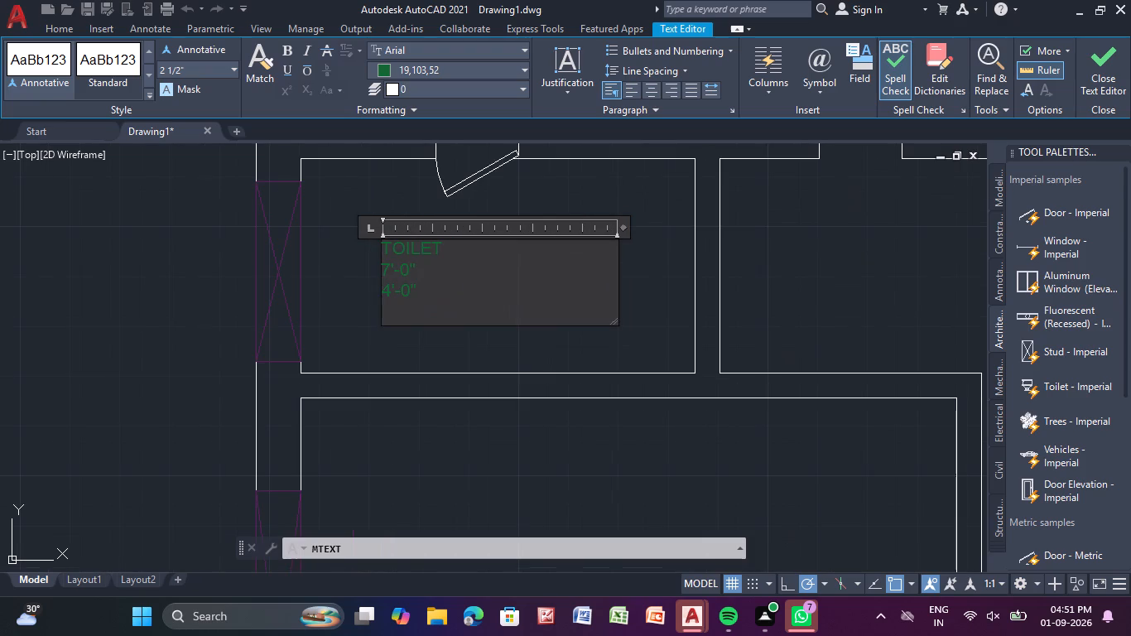
{"action": "right_click", "coordinate": [462, 287]}
{"action": "left_click", "coordinate": [402, 355]}
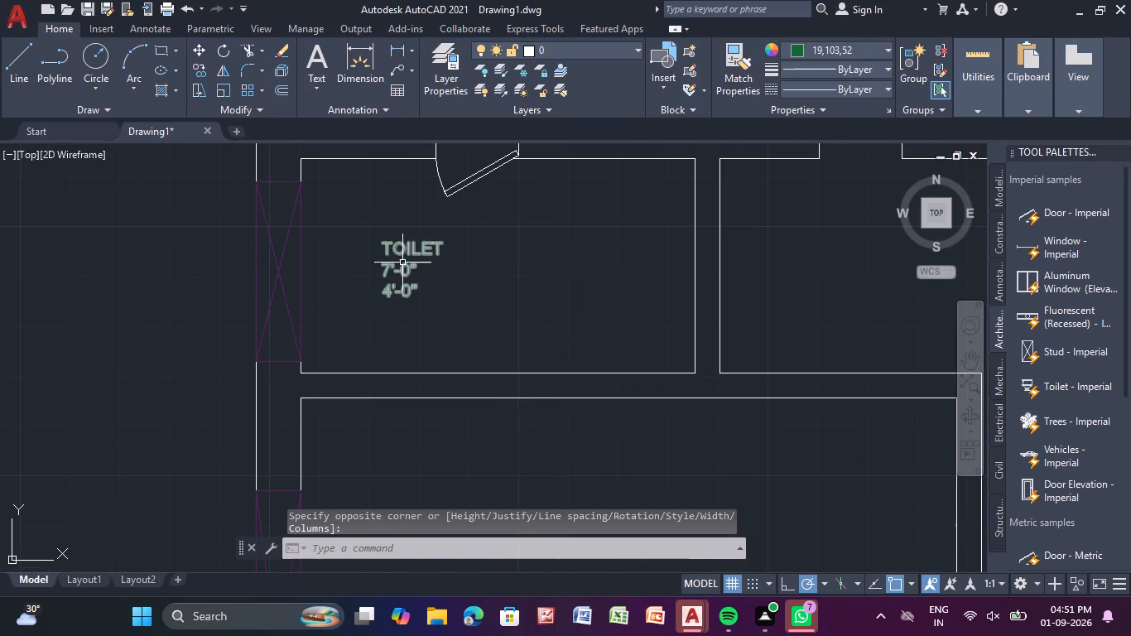
Scale up the new TOILET label from its lower-left corner to suit the room below the master bedroom.
{"action": "scroll", "coordinate": [420, 266], "scroll_direction": "down", "scroll_amount": 2}
{"action": "scroll", "coordinate": [465, 318], "scroll_direction": "down", "scroll_amount": 1}
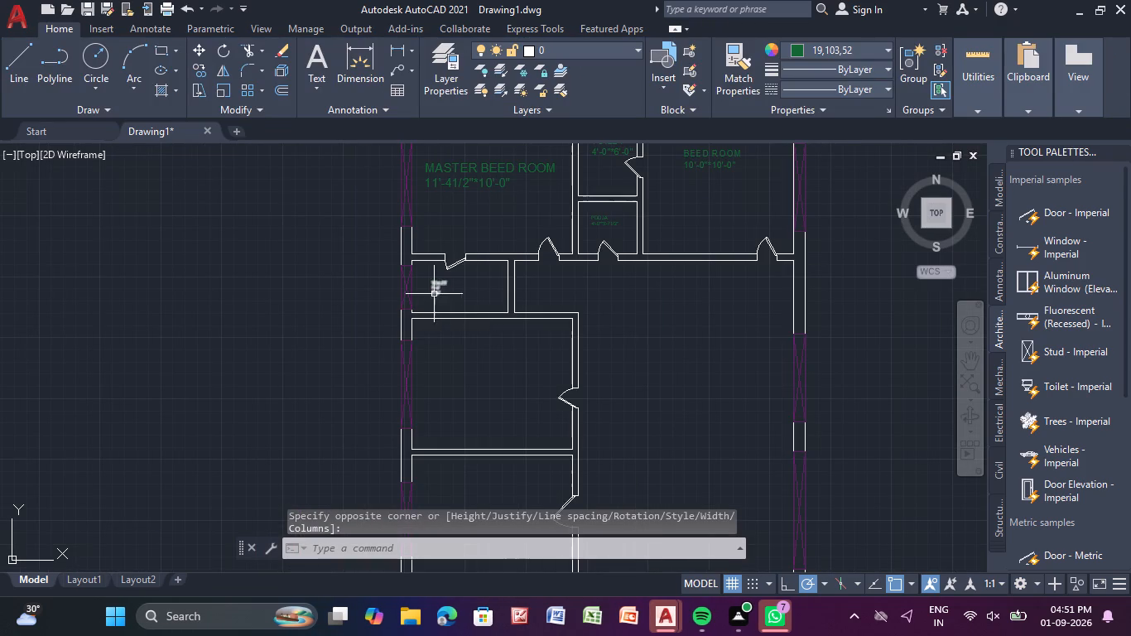
{"action": "left_click", "coordinate": [433, 291]}
{"action": "type", "text": "SC"}
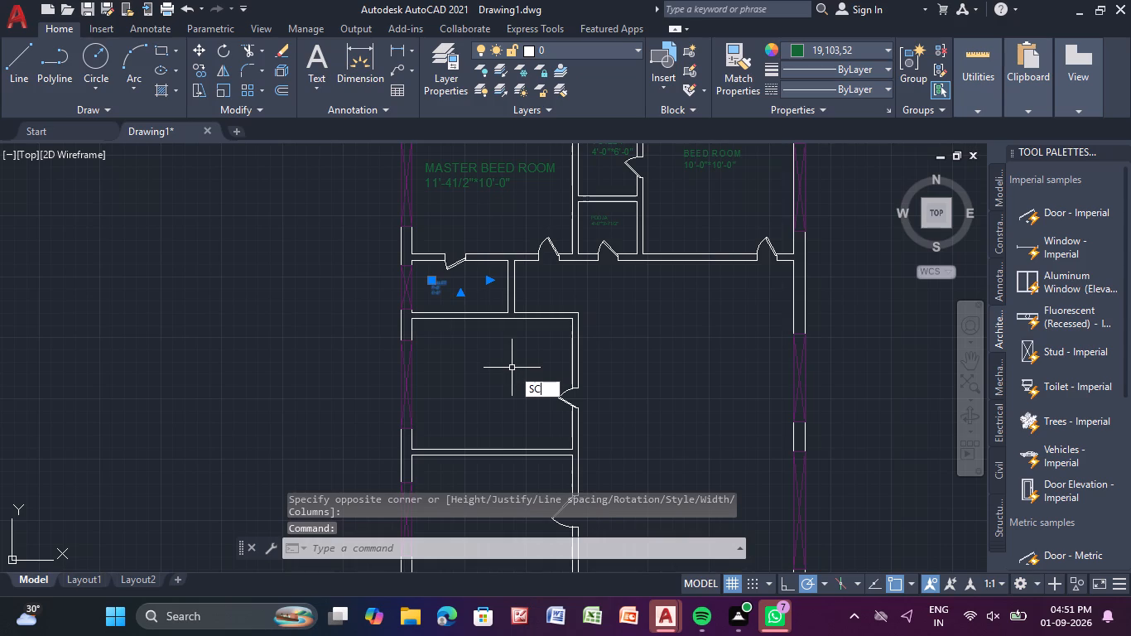
{"action": "key", "text": "Return"}
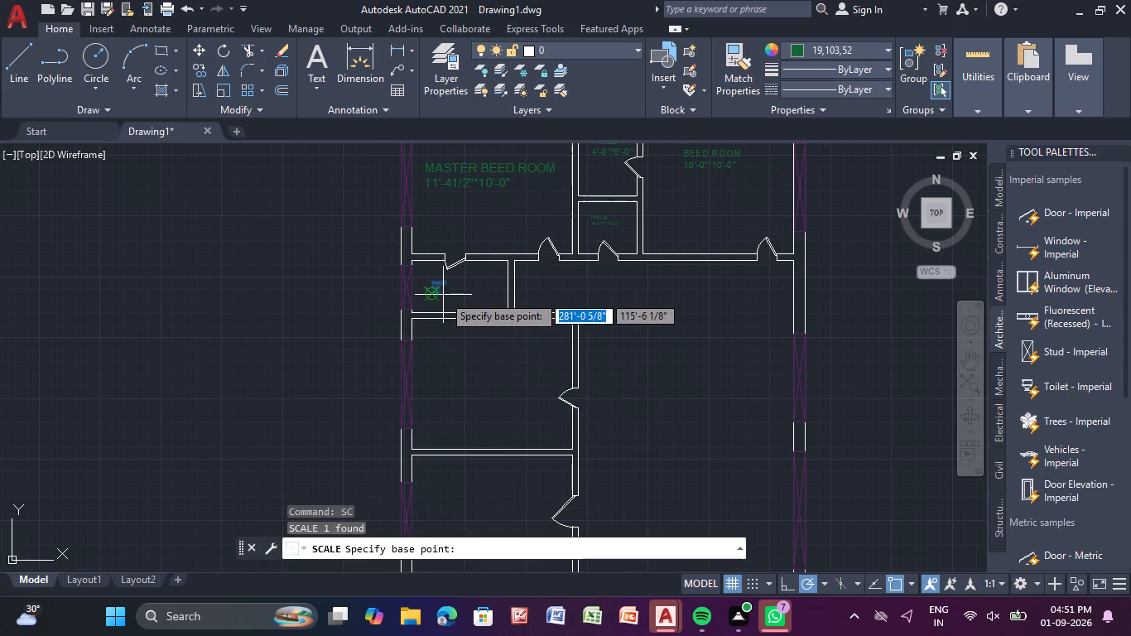
{"action": "left_click", "coordinate": [439, 287]}
{"action": "left_click", "coordinate": [475, 293]}
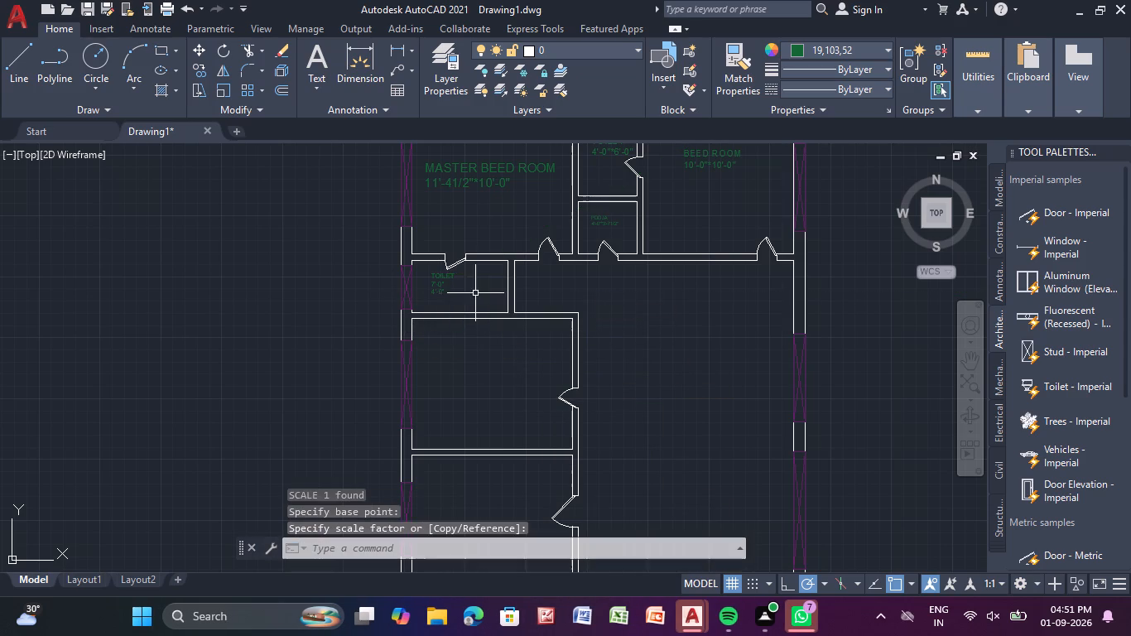
Move the new TOILET label slightly right and down within its room.
{"action": "scroll", "coordinate": [472, 315], "scroll_direction": "down", "scroll_amount": 3}
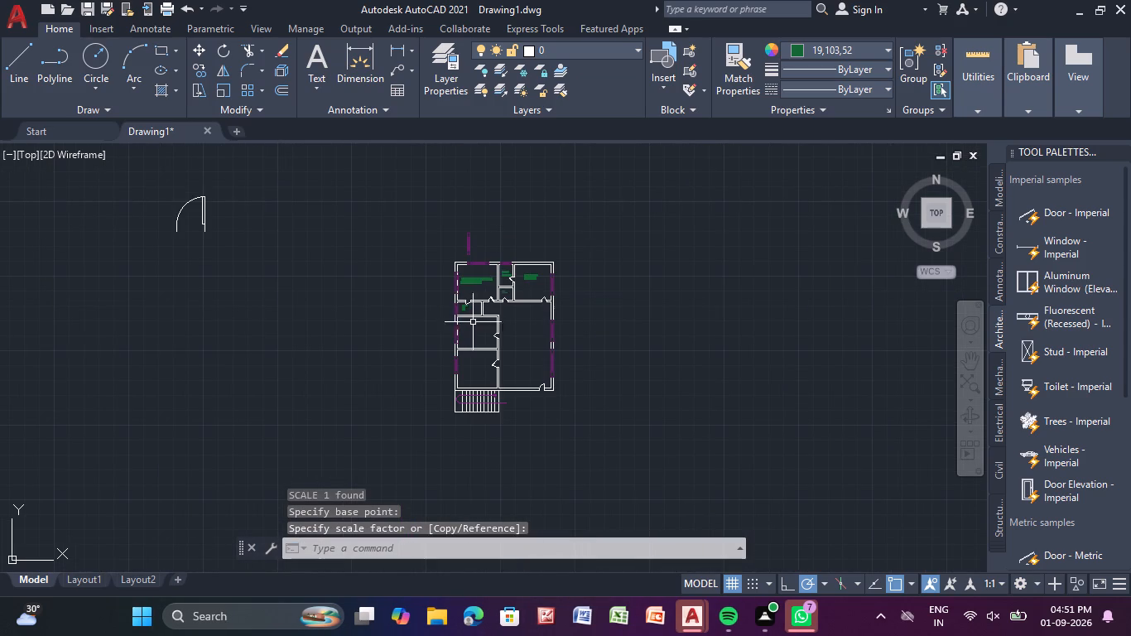
{"action": "scroll", "coordinate": [469, 307], "scroll_direction": "up", "scroll_amount": 3}
{"action": "left_click", "coordinate": [430, 317]}
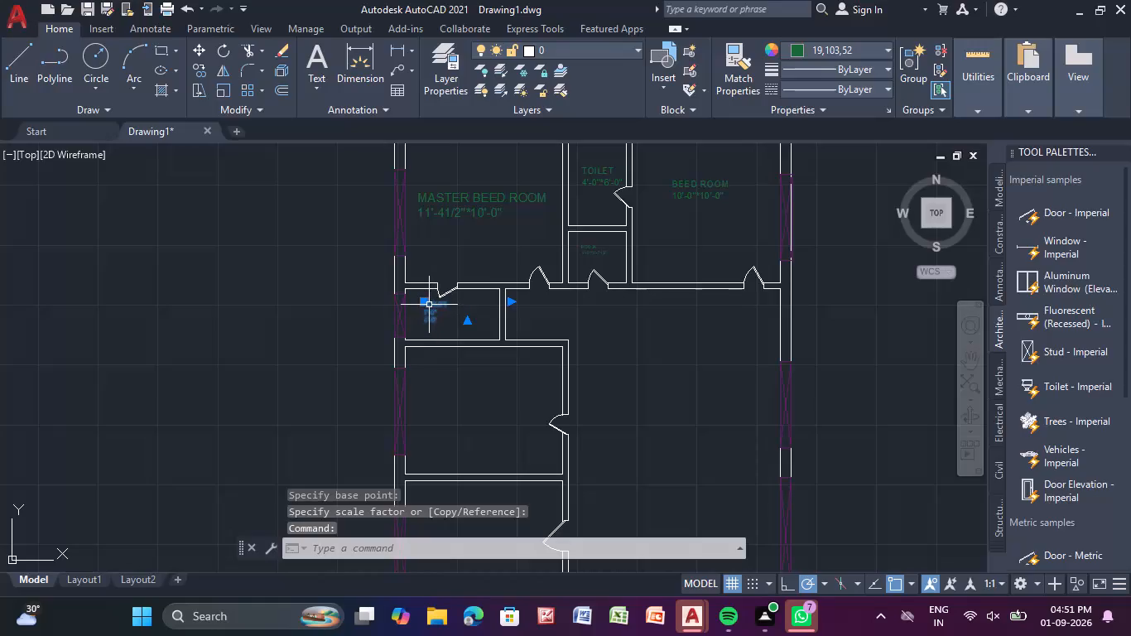
{"action": "scroll", "coordinate": [429, 305], "scroll_direction": "up", "scroll_amount": 2}
{"action": "left_click", "coordinate": [418, 301]}
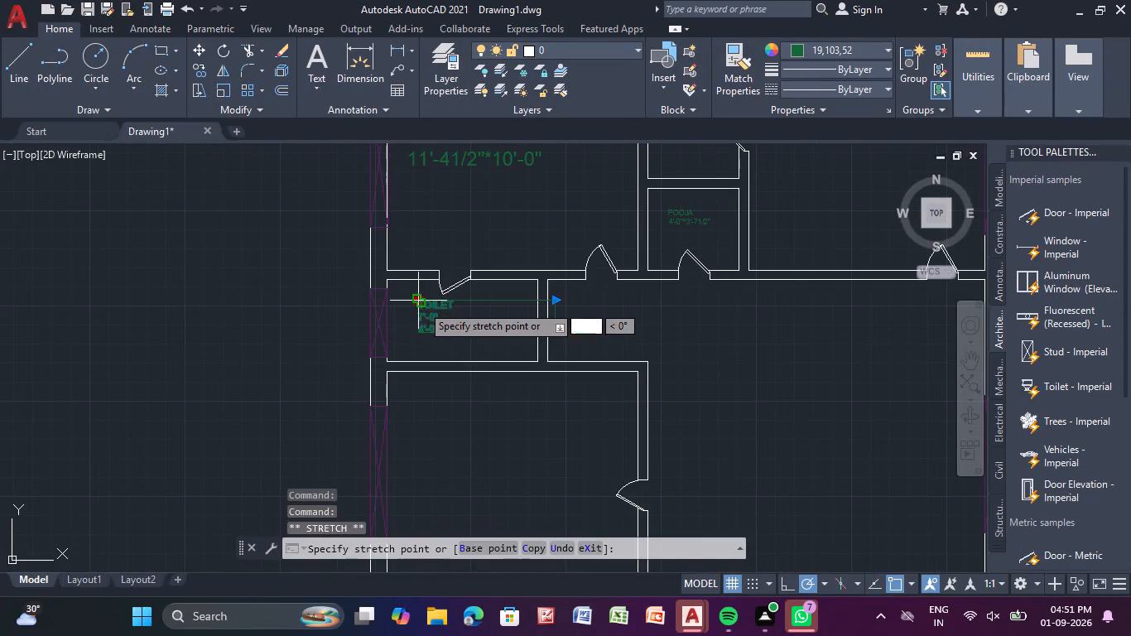
{"action": "left_click", "coordinate": [426, 311]}
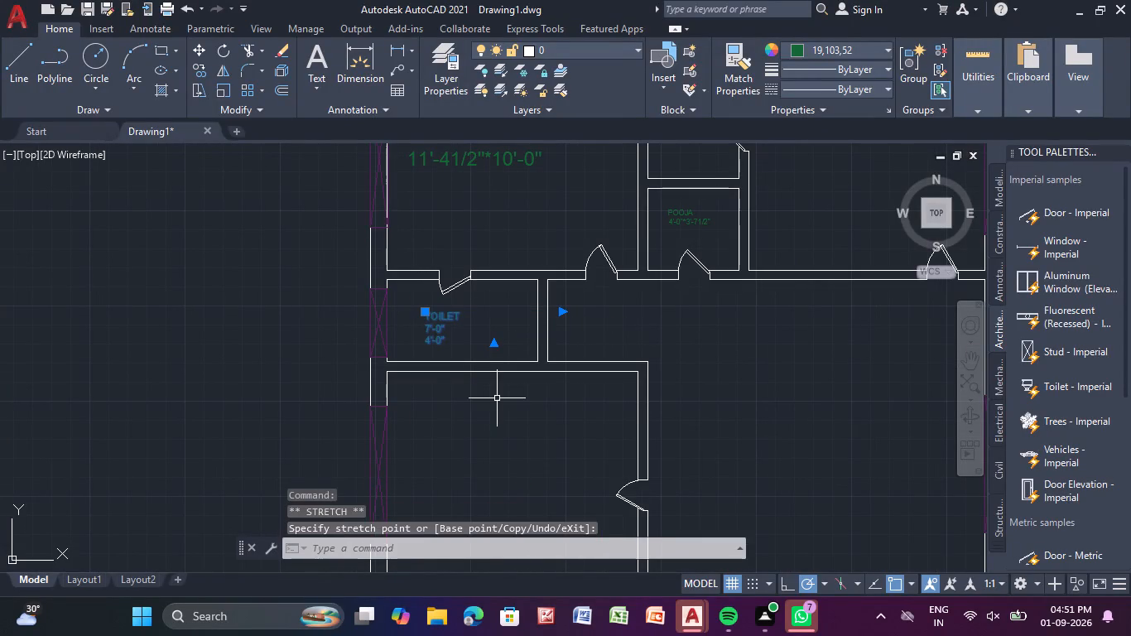
{"action": "key", "text": "Escape"}
{"action": "key", "text": "Escape"}
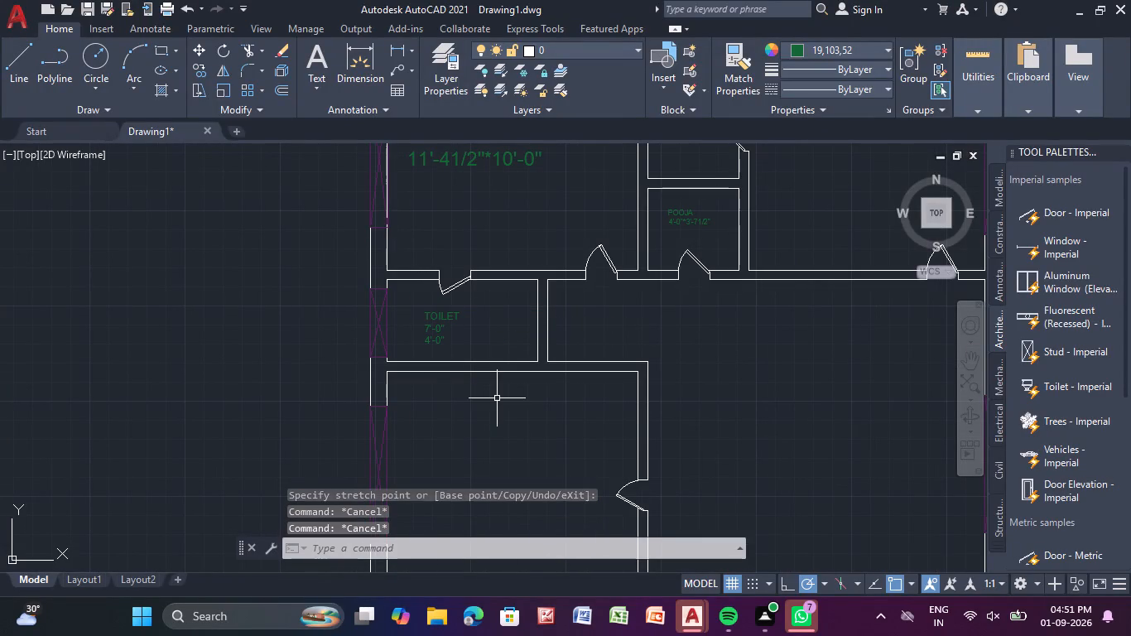
Start a multiline text label in the room directly below the lower toilet and enter BEED ROOM as its first line.
{"action": "scroll", "coordinate": [611, 378], "scroll_direction": "down", "scroll_amount": 1}
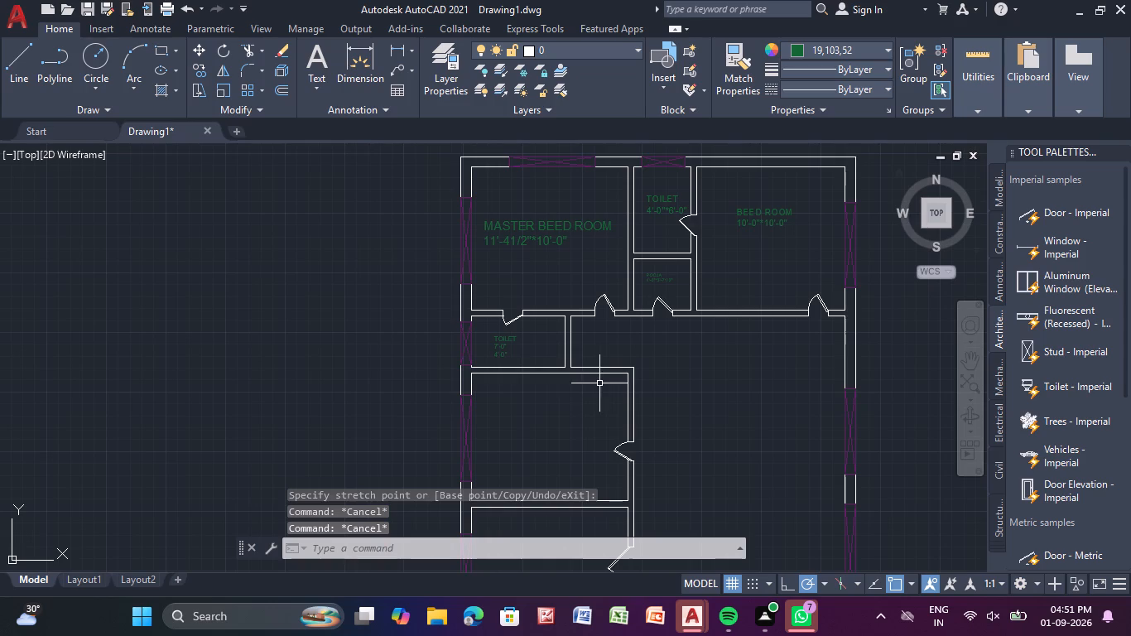
{"action": "middle_click_drag", "start_coordinate": [558, 424], "coordinate": [571, 393]}
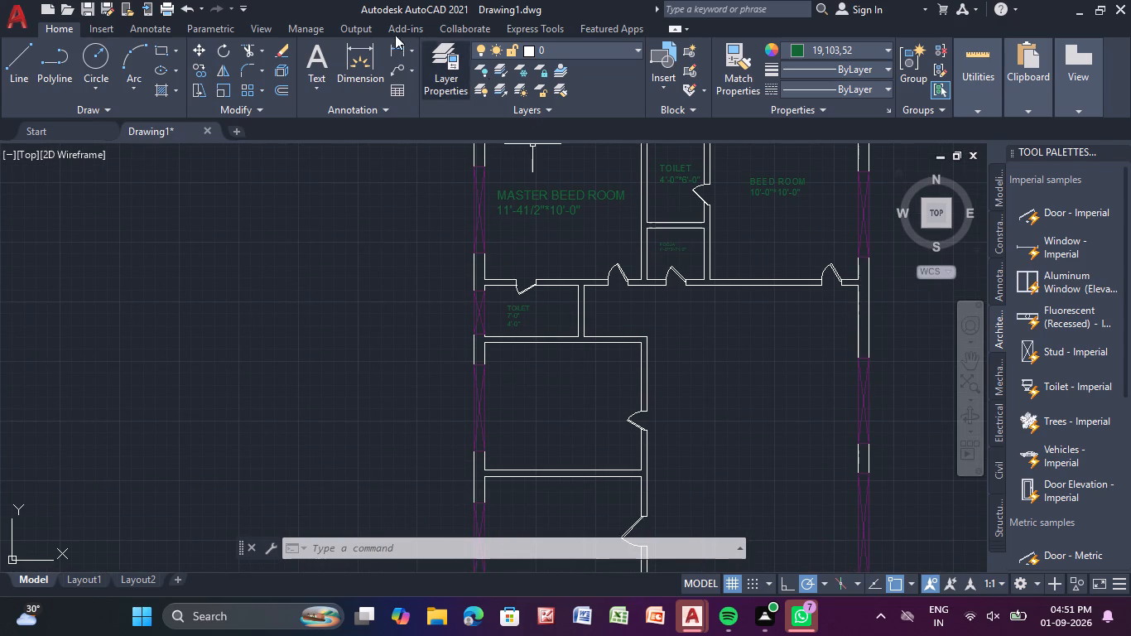
{"action": "left_click_drag", "start_coordinate": [313, 57], "coordinate": [317, 68]}
{"action": "middle_click_drag", "start_coordinate": [515, 389], "coordinate": [524, 310]}
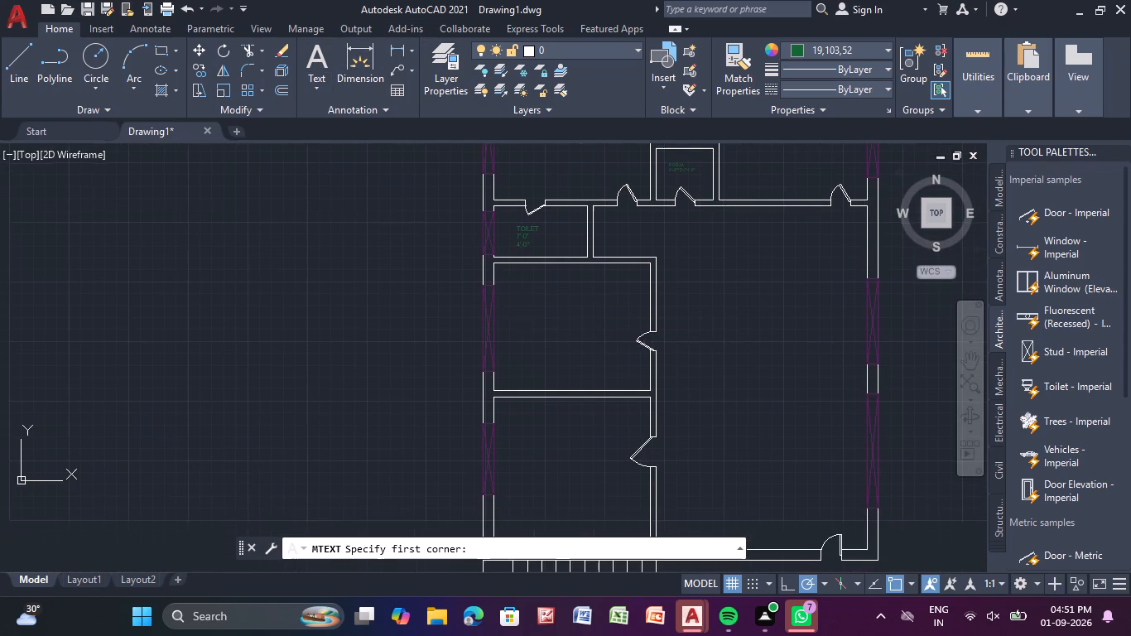
{"action": "left_click", "coordinate": [524, 310]}
{"action": "left_click", "coordinate": [608, 354]}
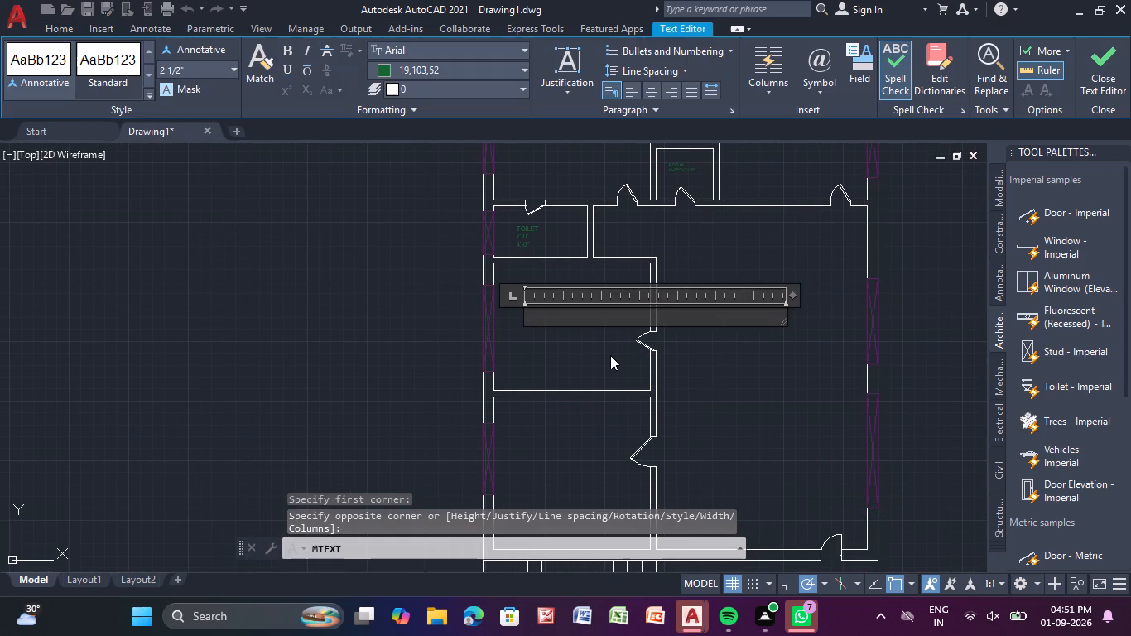
{"action": "key", "text": "b"}
{"action": "key", "text": "e"}
{"action": "key", "text": "e"}
{"action": "key", "text": "d"}
{"action": "key", "text": "space"}
{"action": "key", "text": "r"}
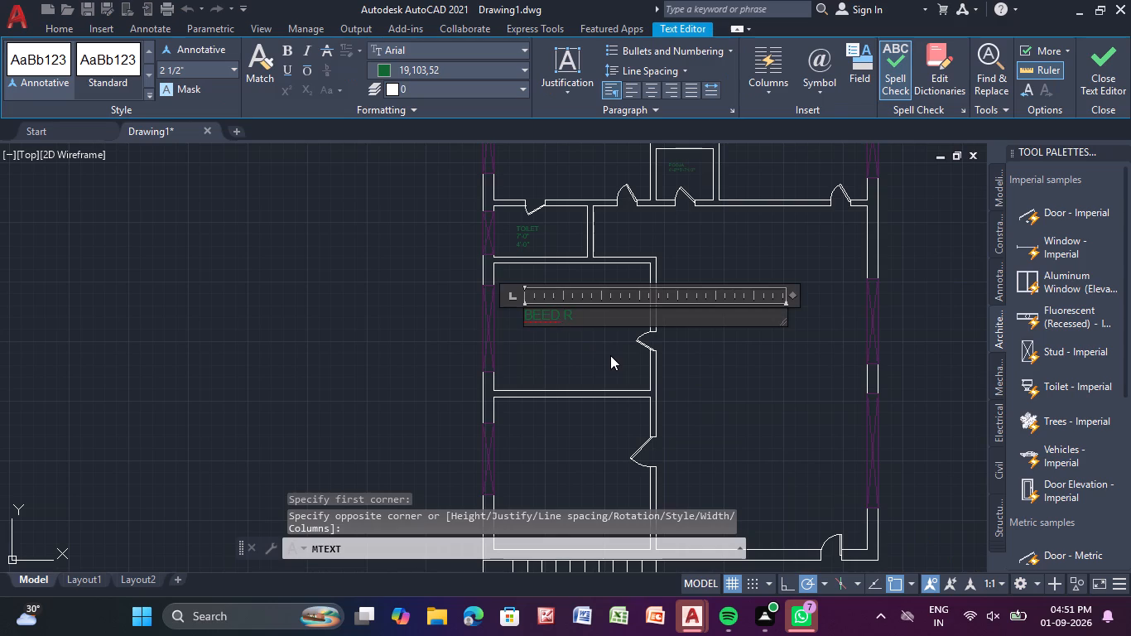
{"action": "type", "text": "OOM"}
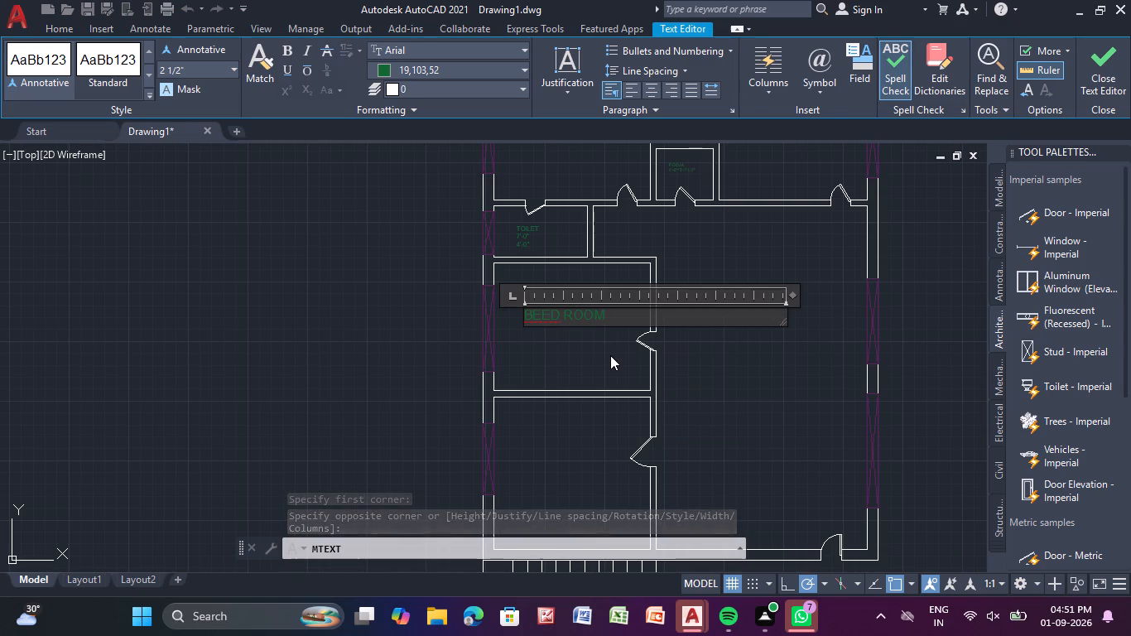
{"action": "key", "text": "Return"}
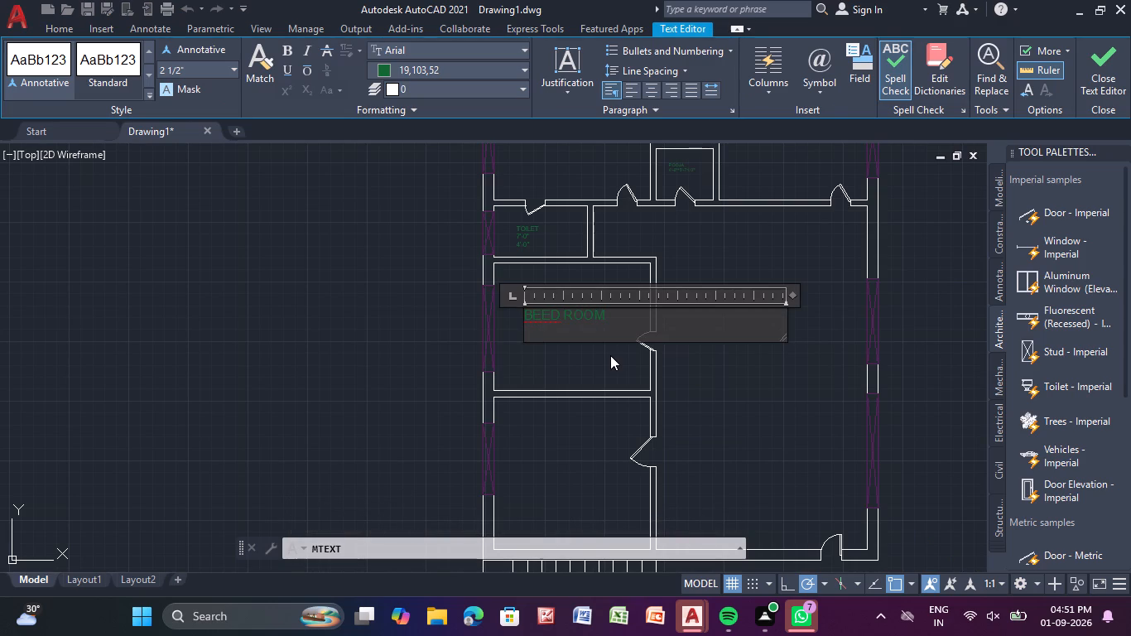
Add 11'-41/2"*9'-4" as the second line of the BEED ROOM label below the lower toilet and finish the text.
{"action": "type", "text": "11'-"}
{"action": "type", "text": "41/2"}
{"action": "key", "text": "shift+quotedbl"}
{"action": "key", "text": "shift+asterisk"}
{"action": "key", "text": "9"}
{"action": "key", "text": "apostrophe"}
{"action": "key", "text": "minus"}
{"action": "key", "text": "4"}
{"action": "key", "text": "shift+quotedbl"}
{"action": "key", "text": "Return"}
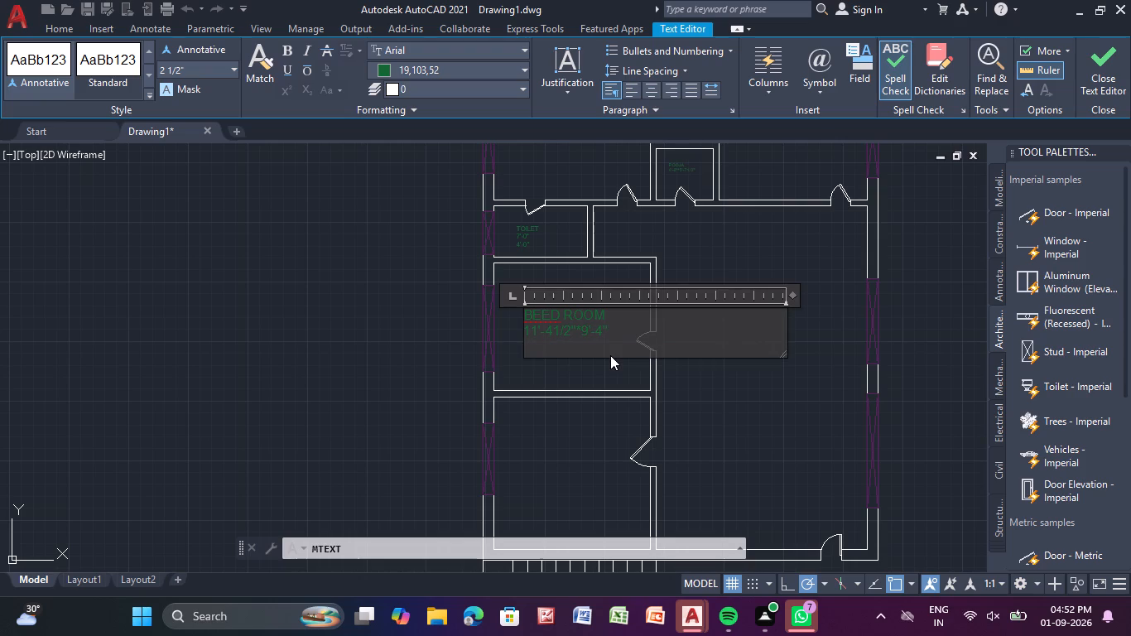
{"action": "right_click", "coordinate": [610, 355]}
{"action": "left_click", "coordinate": [578, 364]}
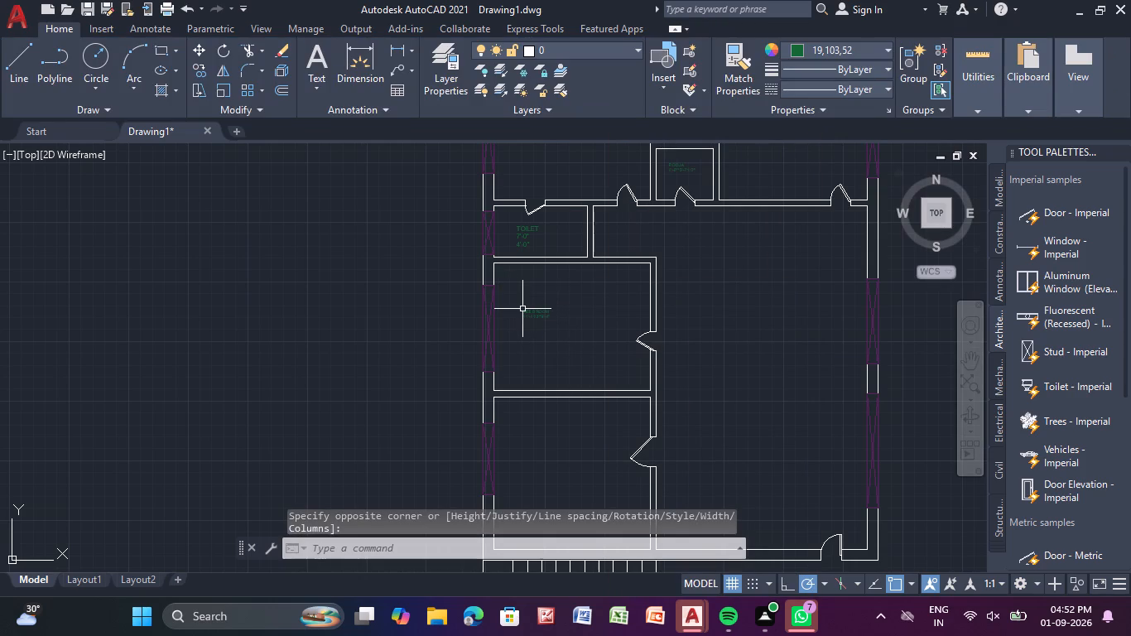
Scale up the new BEED ROOM label about a base point on its lower edge to suit the room.
{"action": "left_click", "coordinate": [523, 309]}
{"action": "left_click", "coordinate": [228, 90]}
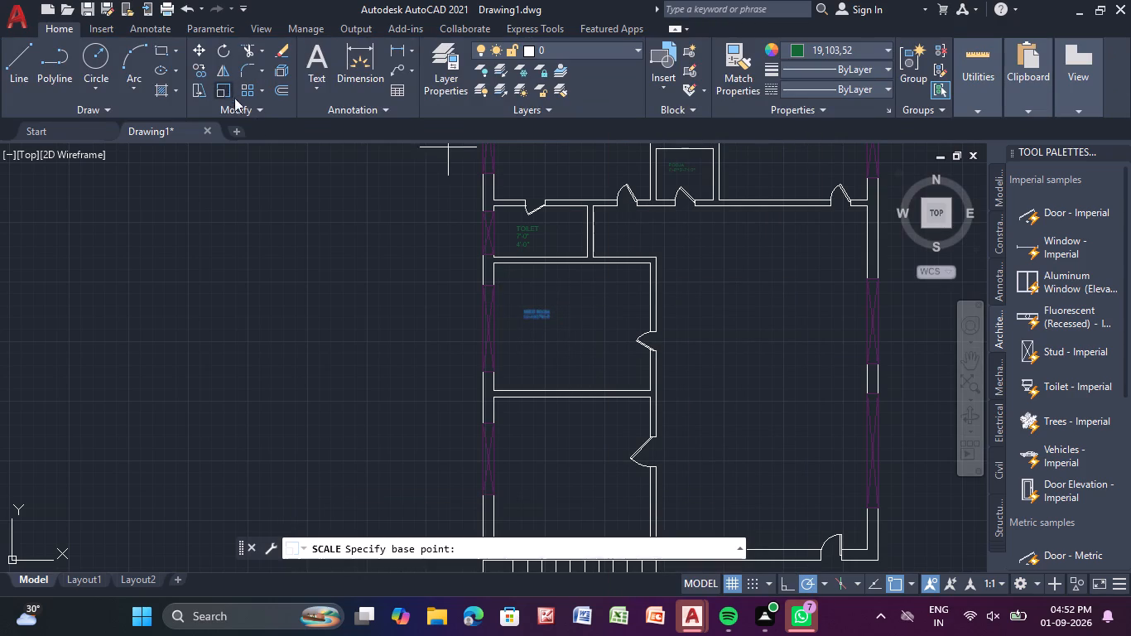
{"action": "left_click", "coordinate": [536, 318]}
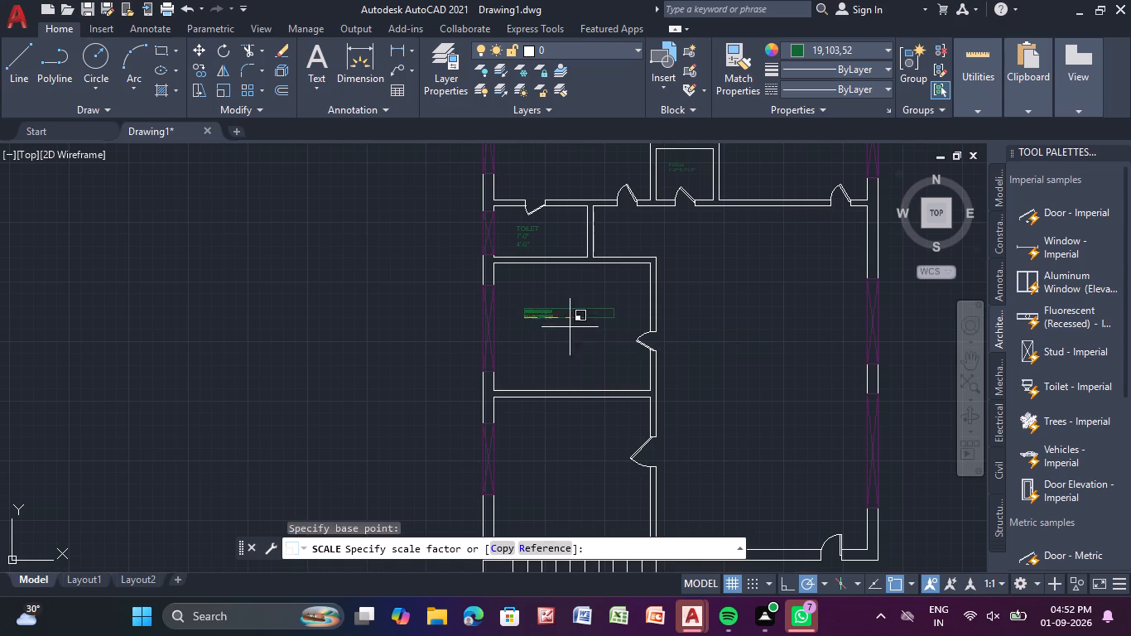
{"action": "left_click", "coordinate": [608, 355]}
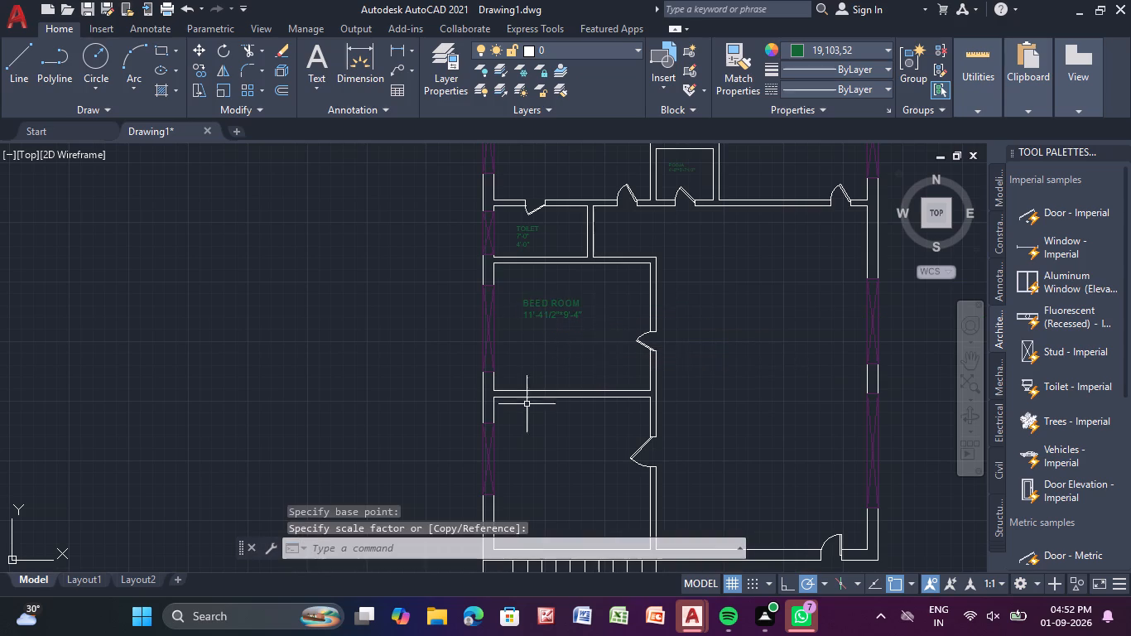
Start a multiline text label in the room between the lower bedroom and the staircase, with KITCHEN as its first line.
{"action": "scroll", "coordinate": [527, 418], "scroll_direction": "down", "scroll_amount": 1}
{"action": "middle_click_drag", "start_coordinate": [552, 446], "coordinate": [515, 335]}
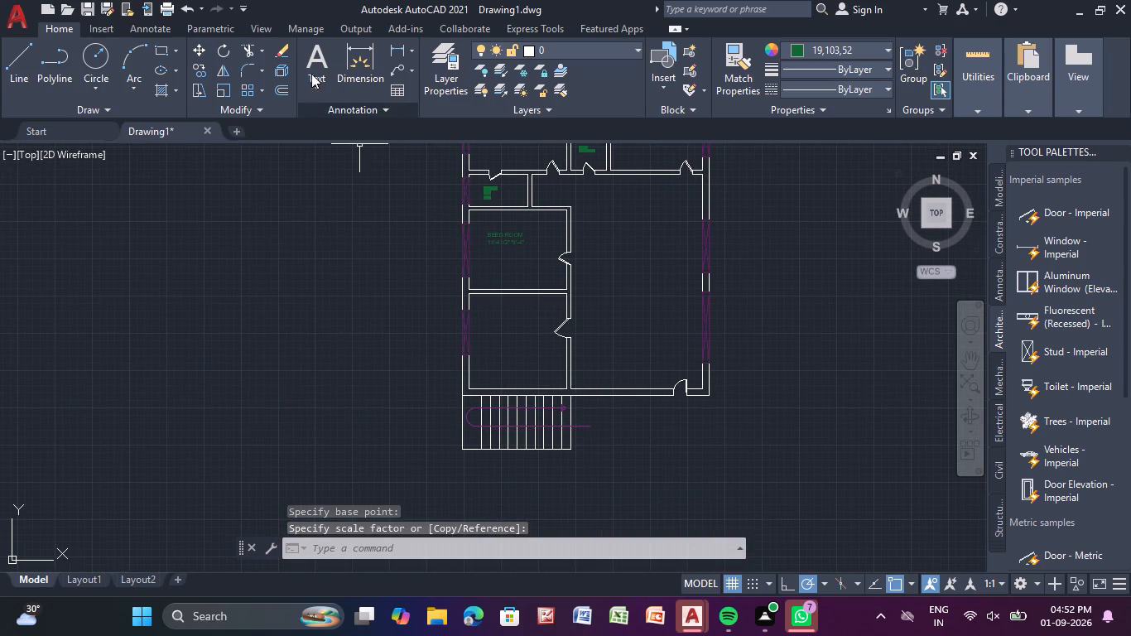
{"action": "left_click", "coordinate": [315, 77]}
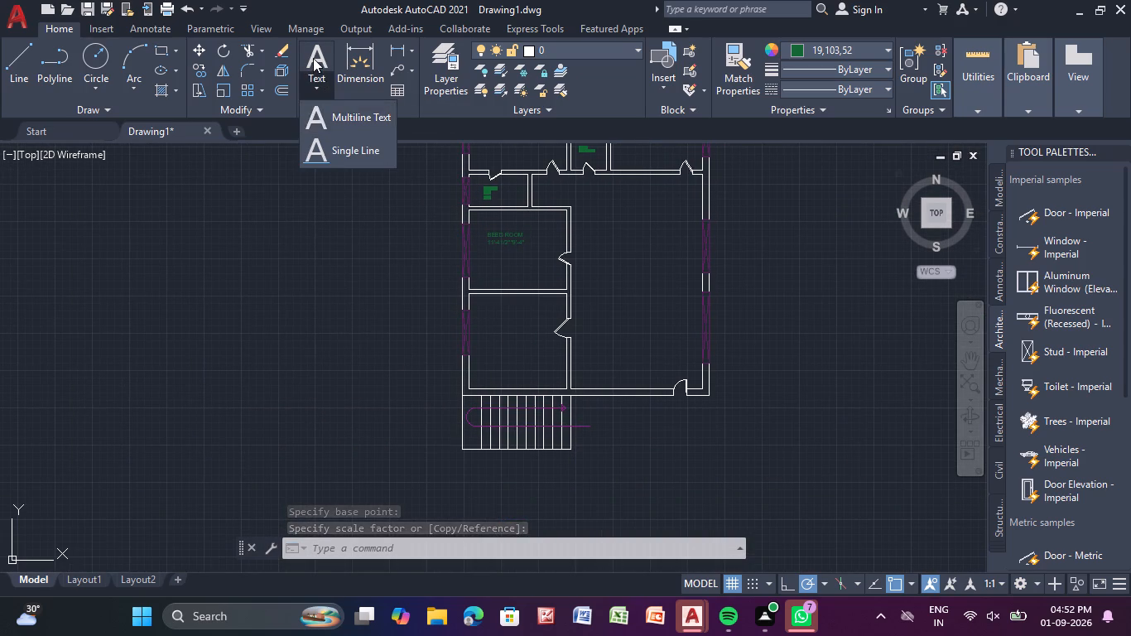
{"action": "left_click", "coordinate": [313, 58]}
{"action": "left_click", "coordinate": [497, 321]}
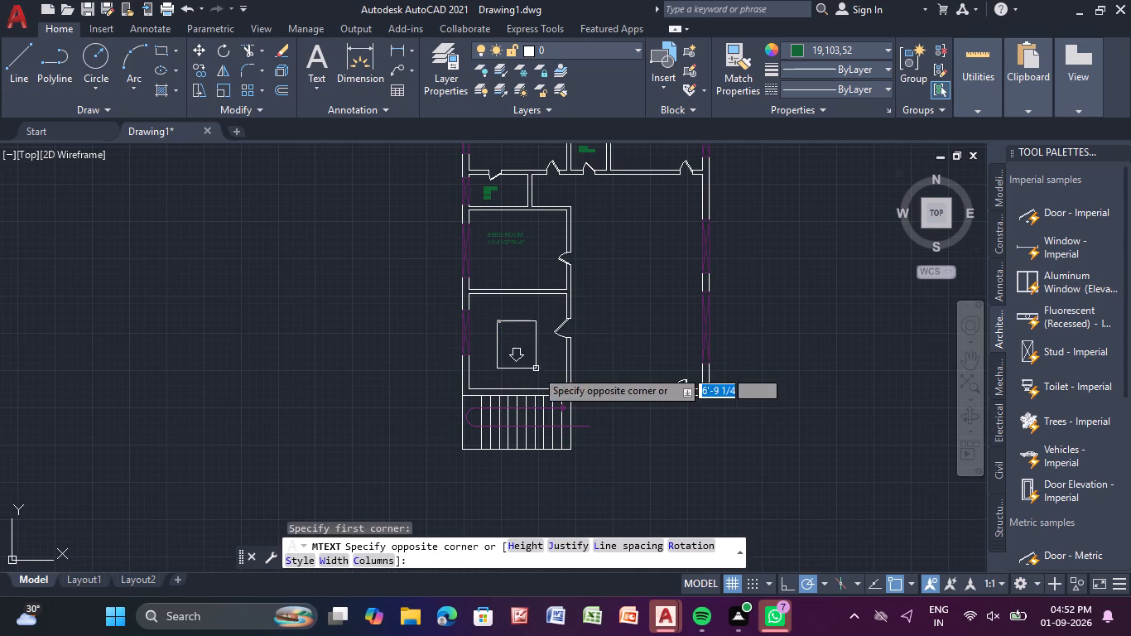
{"action": "left_click", "coordinate": [549, 377]}
{"action": "type", "text": "KI"}
{"action": "type", "text": "TC"}
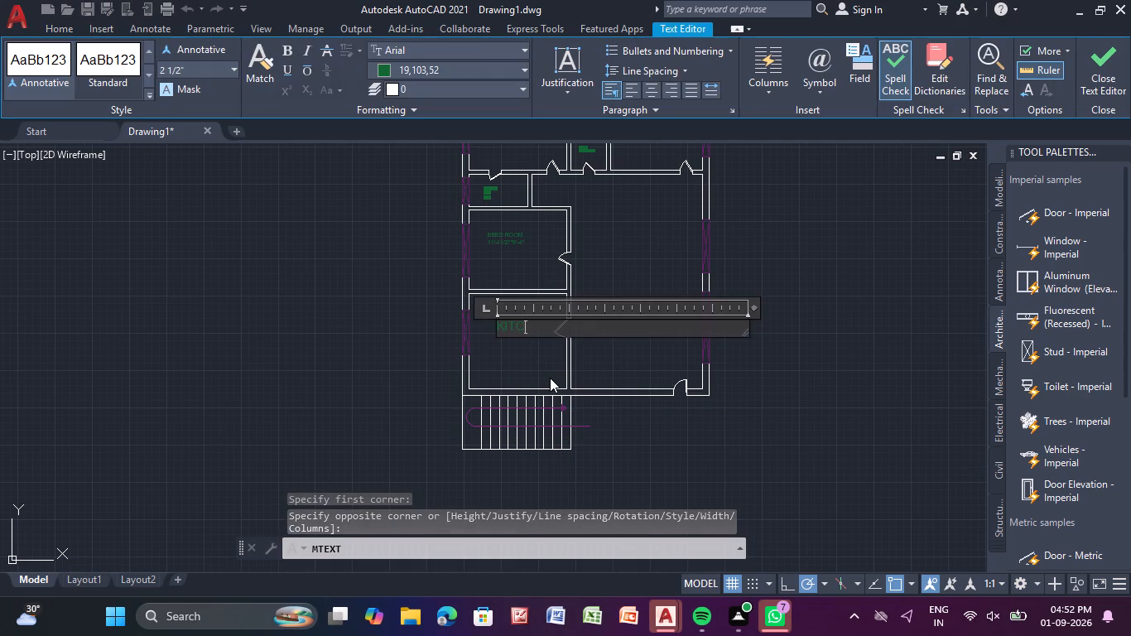
{"action": "type", "text": "HEN"}
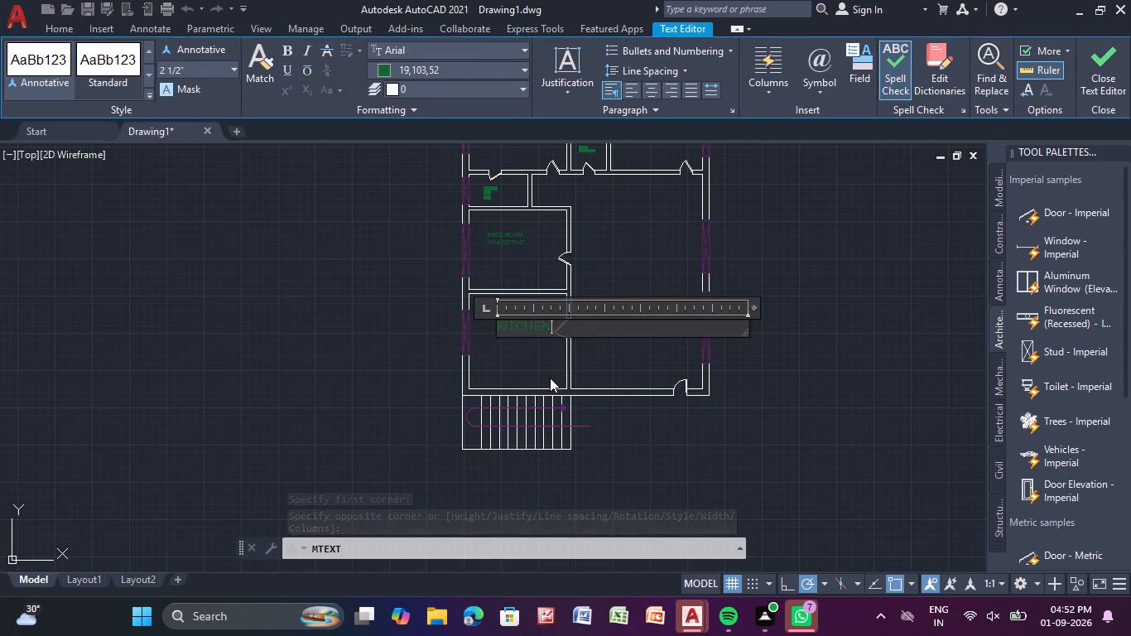
{"action": "key", "text": "Return"}
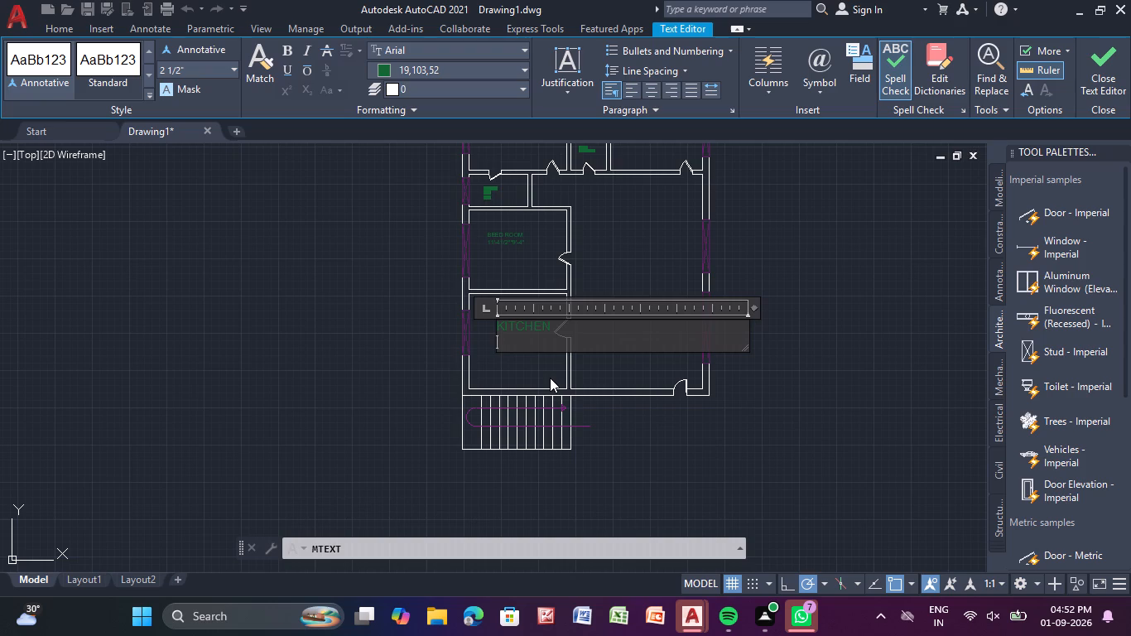
Add 11'-41/2"*10'-0" as the second line of the KITCHEN label and finish the text.
{"action": "type", "text": "11"}
{"action": "type", "text": "'-"}
{"action": "key", "text": "4"}
{"action": "key", "text": "1"}
{"action": "type", "text": "/2"}
{"action": "key", "text": "shift+quotedbl"}
{"action": "key", "text": "shift+asterisk"}
{"action": "type", "text": "10'-0"}
{"action": "key", "text": "shift+quotedbl"}
{"action": "key", "text": "Return"}
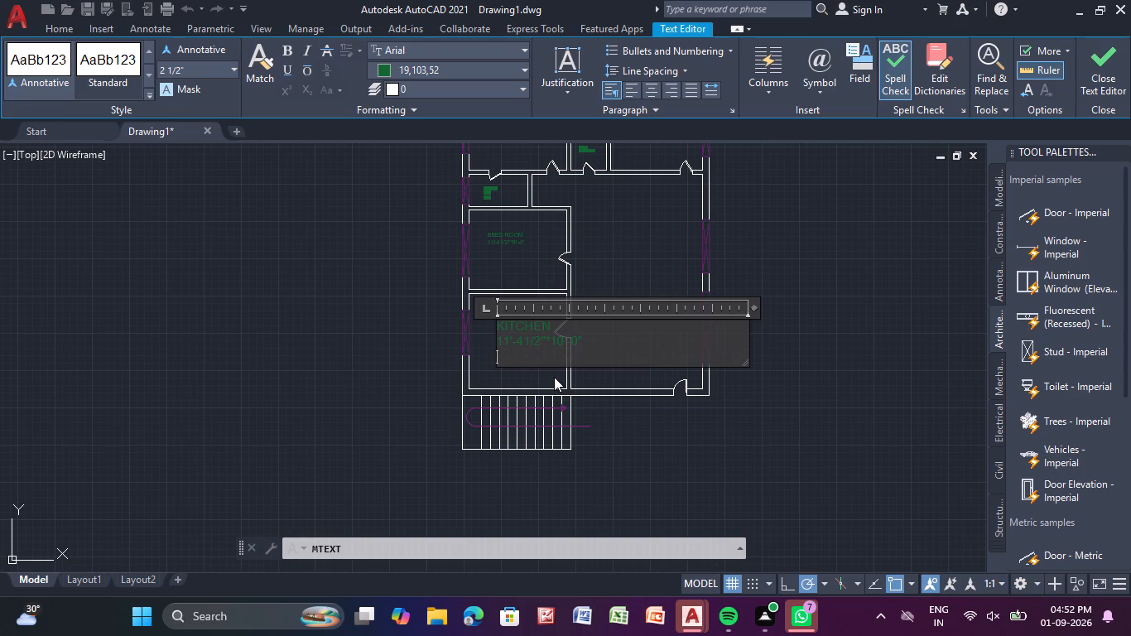
{"action": "right_click", "coordinate": [655, 443]}
{"action": "left_click", "coordinate": [638, 448]}
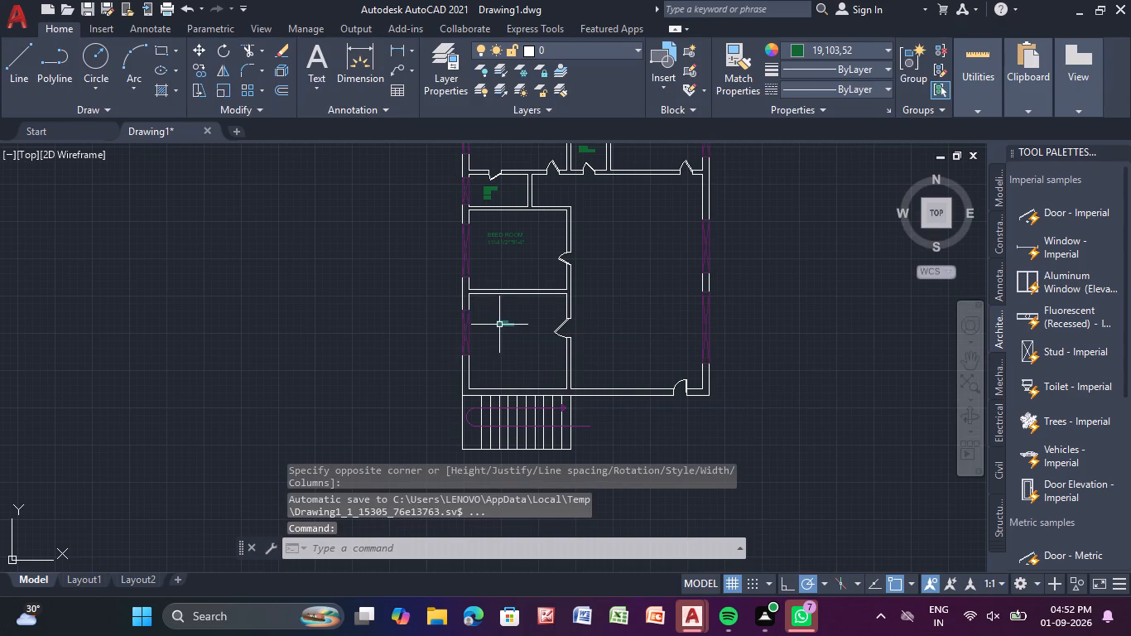
Scale up the KITCHEN label from its left edge to suit the room.
{"action": "left_click", "coordinate": [499, 324]}
{"action": "left_click", "coordinate": [222, 87]}
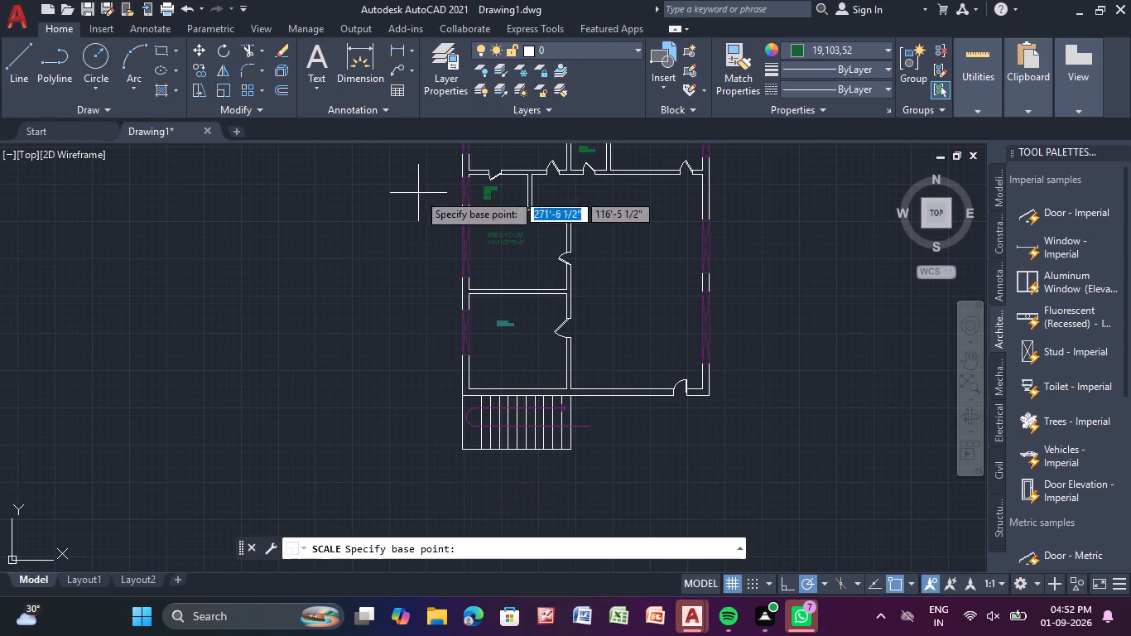
{"action": "left_click", "coordinate": [496, 325]}
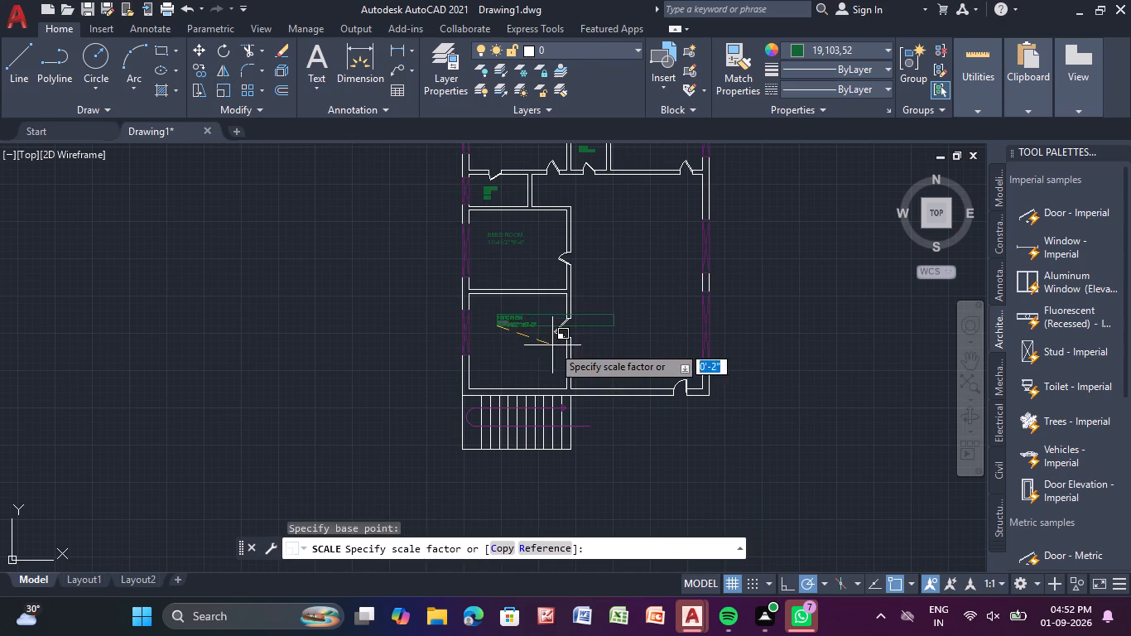
{"action": "left_click", "coordinate": [573, 357]}
Move the KITCHEN label slightly left and down within its room, clear of the door swing.
{"action": "left_click", "coordinate": [536, 320]}
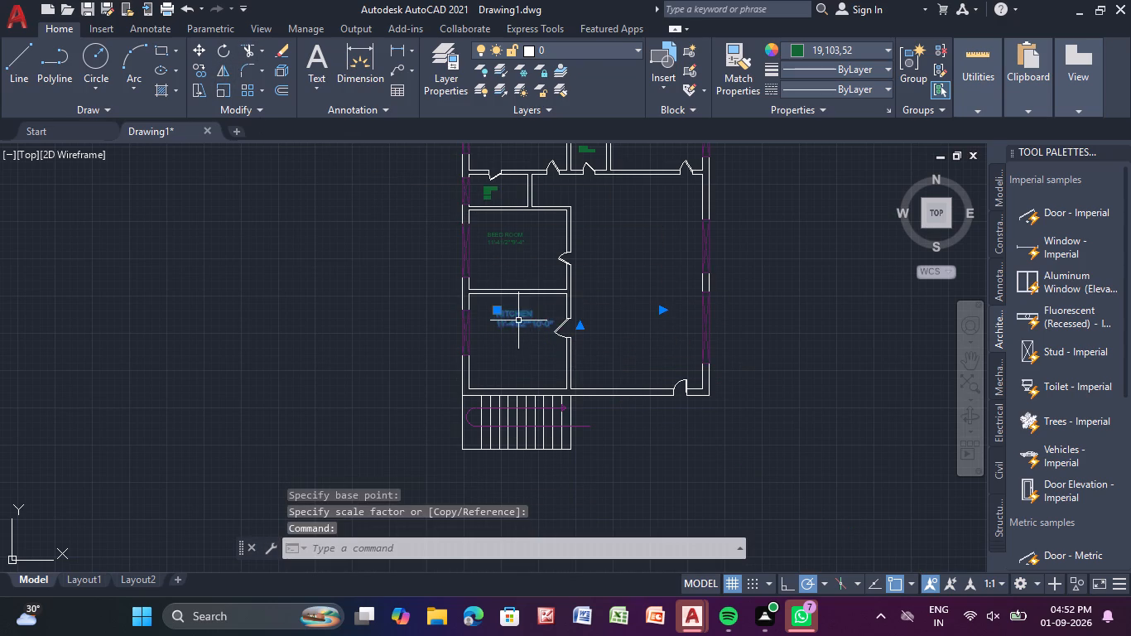
{"action": "scroll", "coordinate": [489, 316], "scroll_direction": "up", "scroll_amount": 2}
{"action": "left_click", "coordinate": [496, 302]}
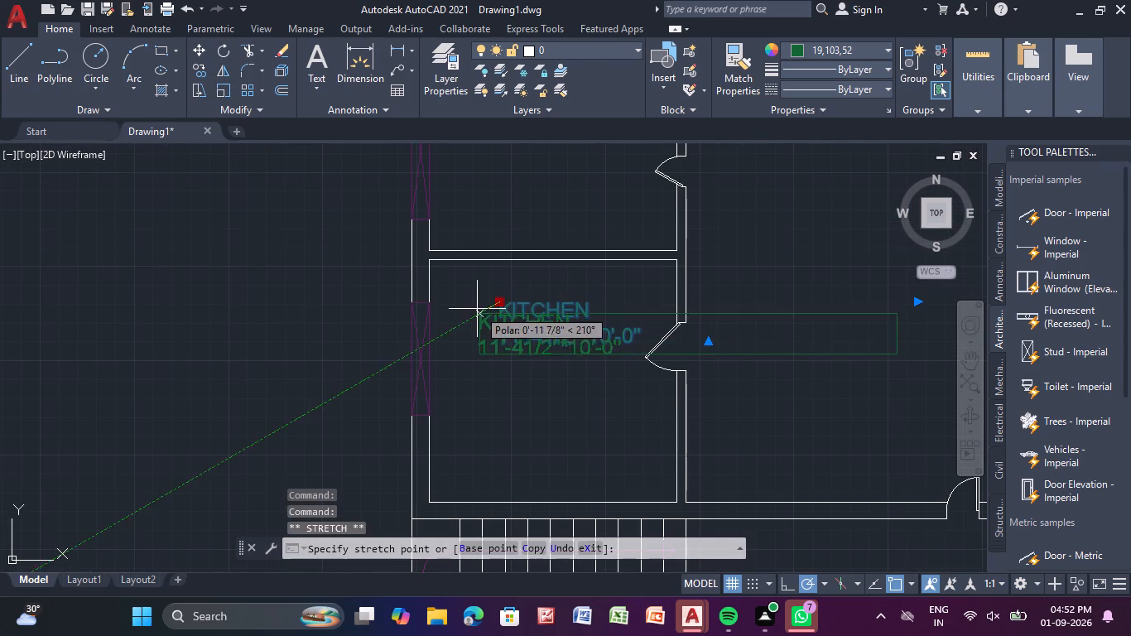
{"action": "left_click", "coordinate": [467, 314]}
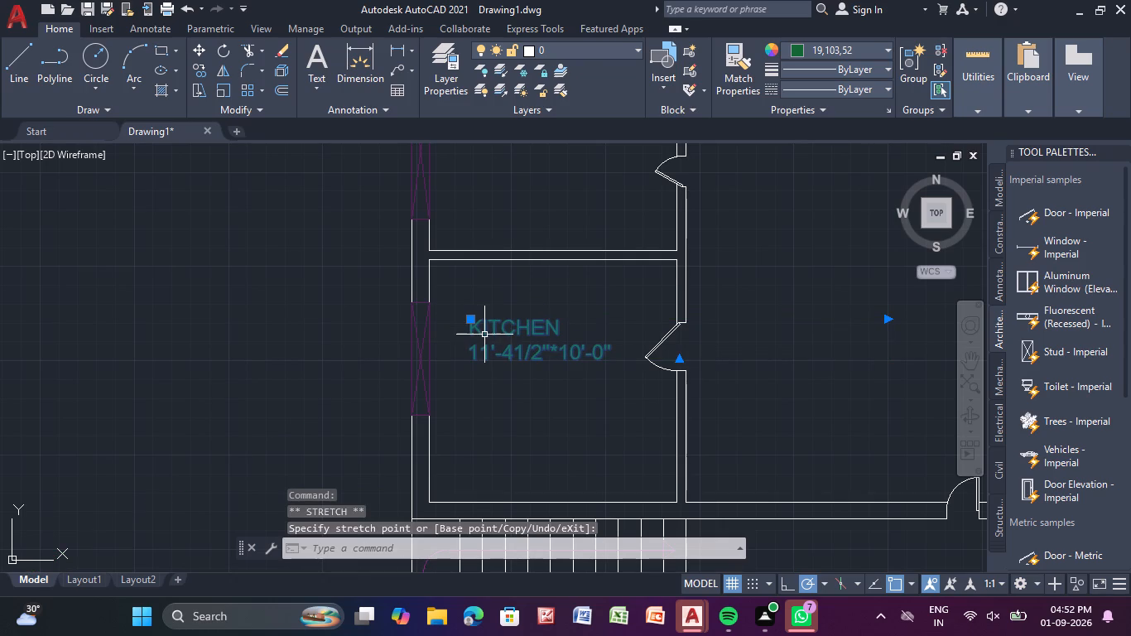
{"action": "key", "text": "Escape"}
{"action": "key", "text": "Escape"}
{"action": "key", "text": "Escape"}
{"action": "key", "text": "Escape"}
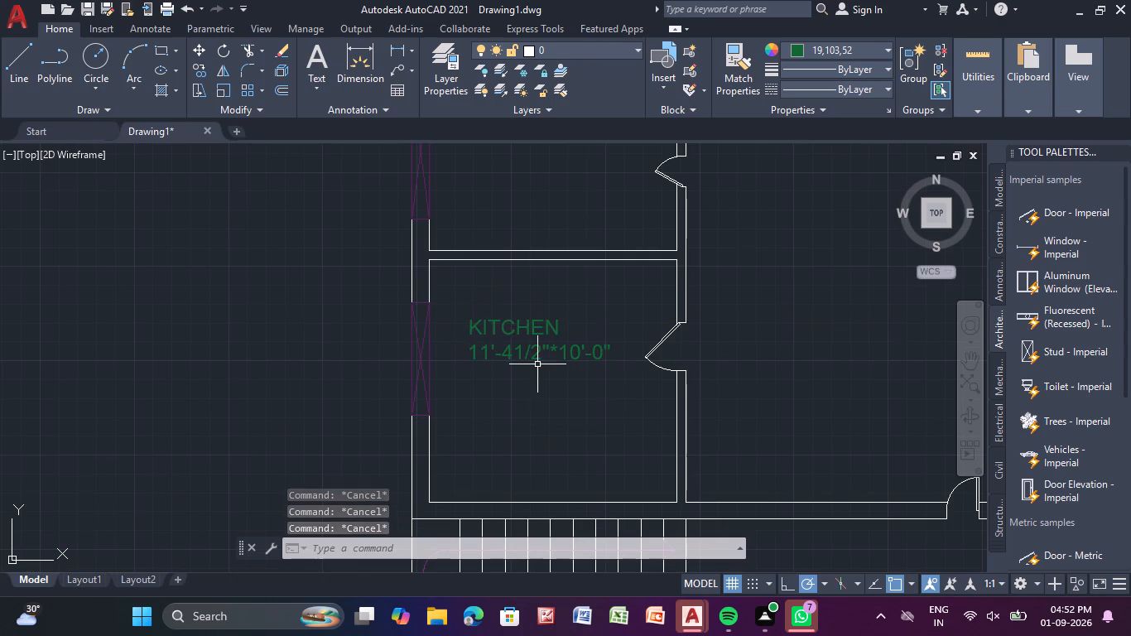
Move the upper window in the hall's outer wall straight up along the wall by about 4'-7".
{"action": "scroll", "coordinate": [507, 288], "scroll_direction": "down", "scroll_amount": 1}
{"action": "scroll", "coordinate": [637, 355], "scroll_direction": "down", "scroll_amount": 1}
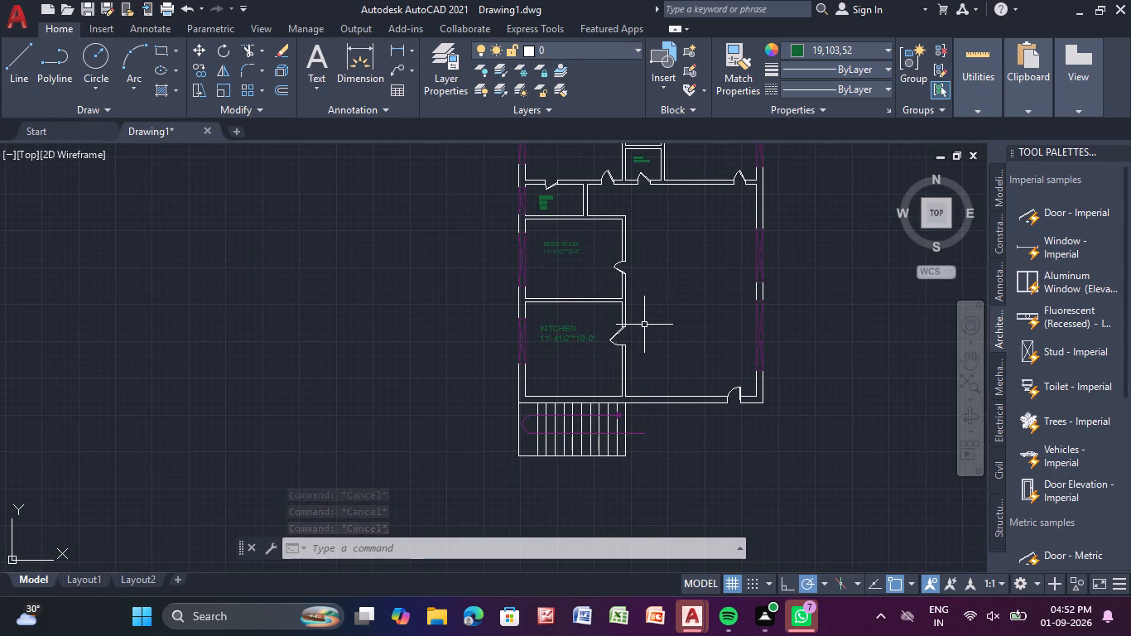
{"action": "middle_click_drag", "start_coordinate": [644, 325], "coordinate": [623, 400]}
{"action": "scroll", "coordinate": [623, 400], "scroll_direction": "down", "scroll_amount": 1}
{"action": "middle_click_drag", "start_coordinate": [666, 389], "coordinate": [673, 368]}
{"action": "scroll", "coordinate": [685, 361], "scroll_direction": "up", "scroll_amount": 1}
{"action": "middle_click_drag", "start_coordinate": [685, 361], "coordinate": [674, 391]}
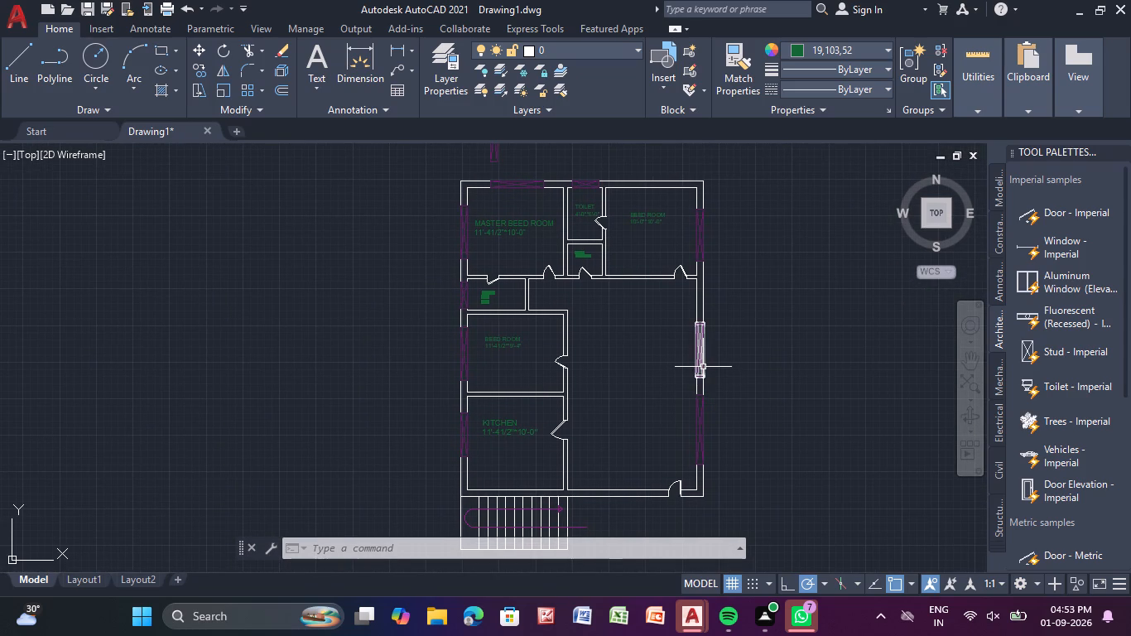
{"action": "scroll", "coordinate": [702, 364], "scroll_direction": "up", "scroll_amount": 2}
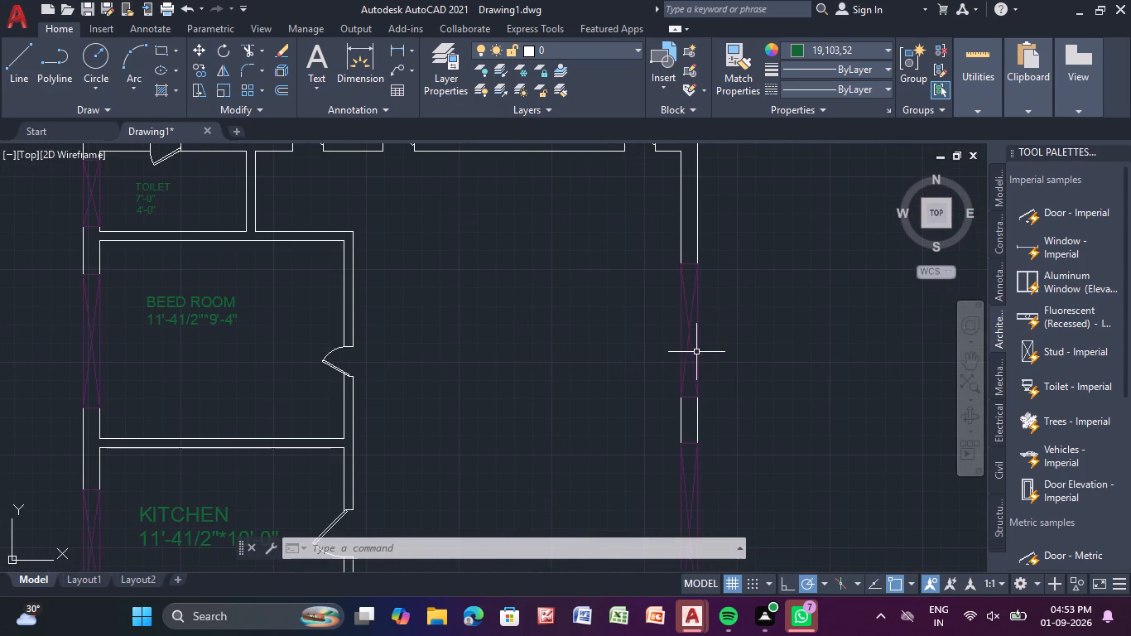
{"action": "left_click", "coordinate": [687, 348]}
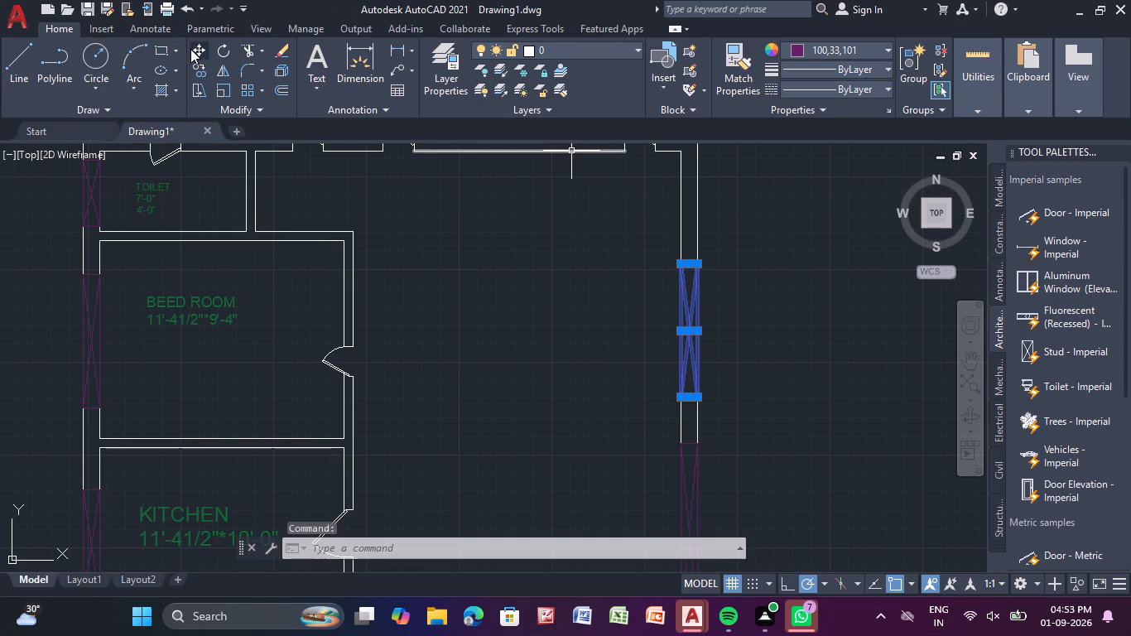
{"action": "left_click", "coordinate": [190, 49]}
{"action": "left_click", "coordinate": [200, 50]}
{"action": "left_click", "coordinate": [695, 296]}
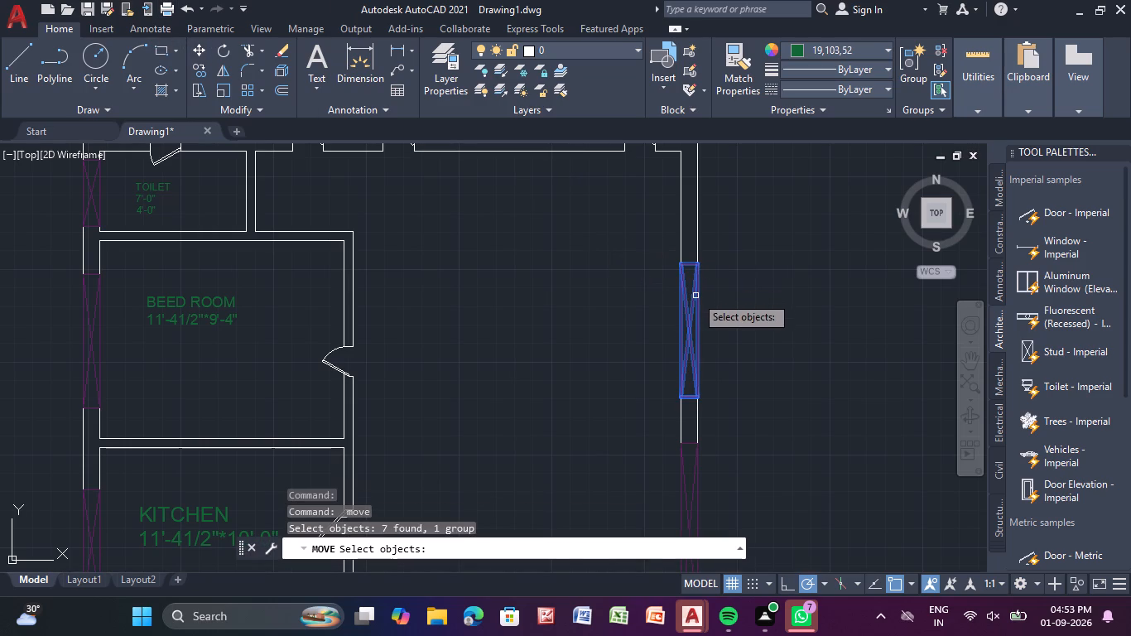
{"action": "key", "text": "Return"}
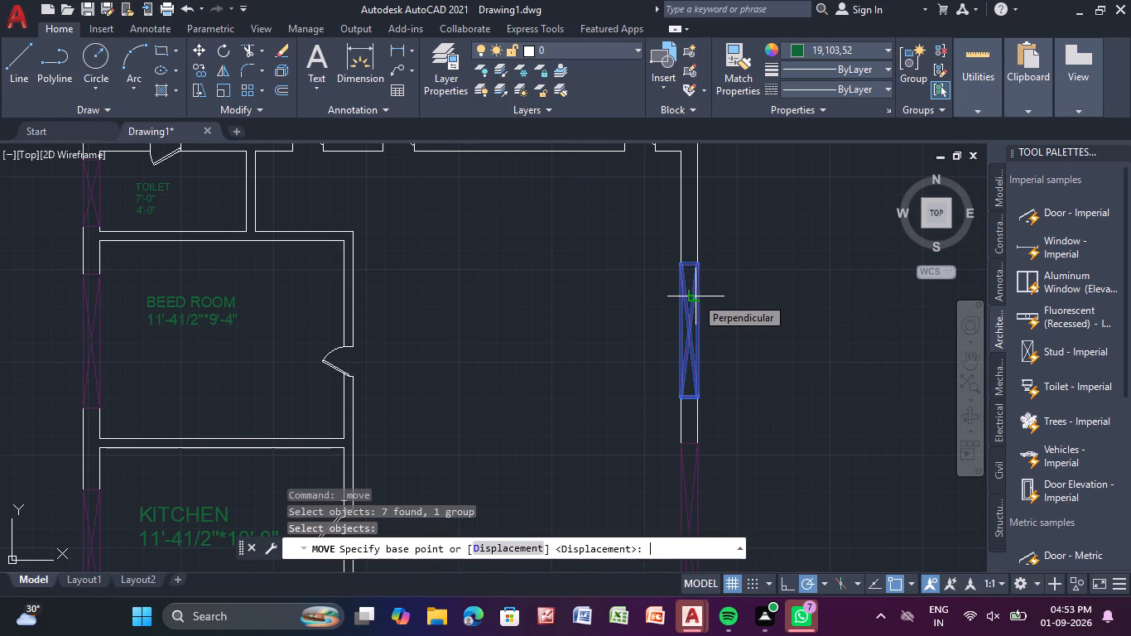
{"action": "left_click", "coordinate": [691, 330]}
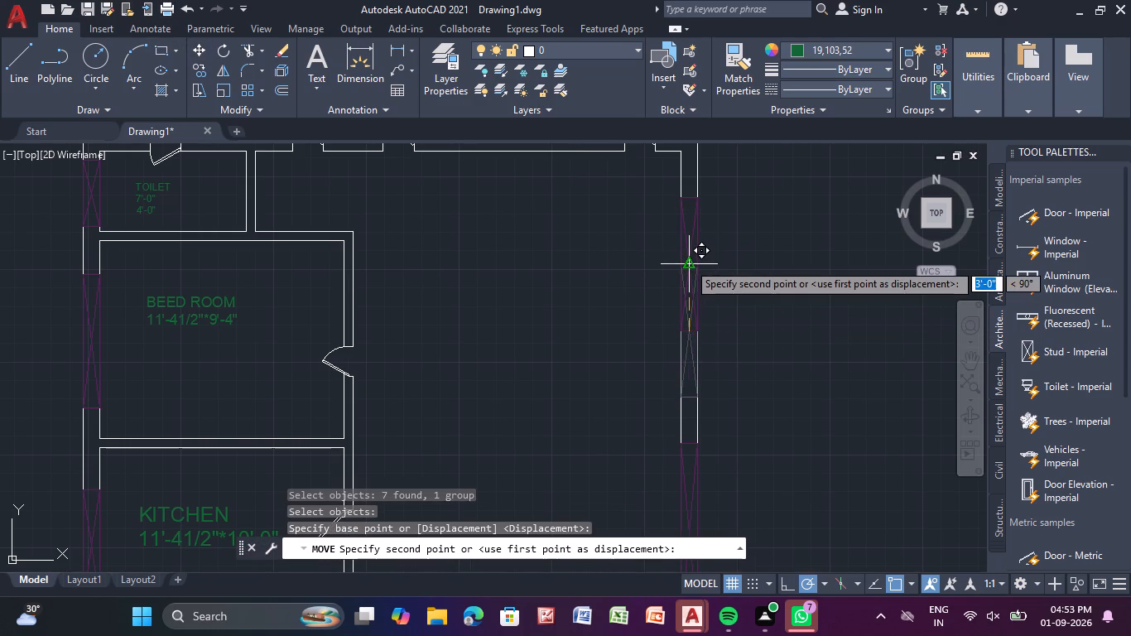
{"action": "middle_click_drag", "start_coordinate": [688, 262], "coordinate": [676, 330]}
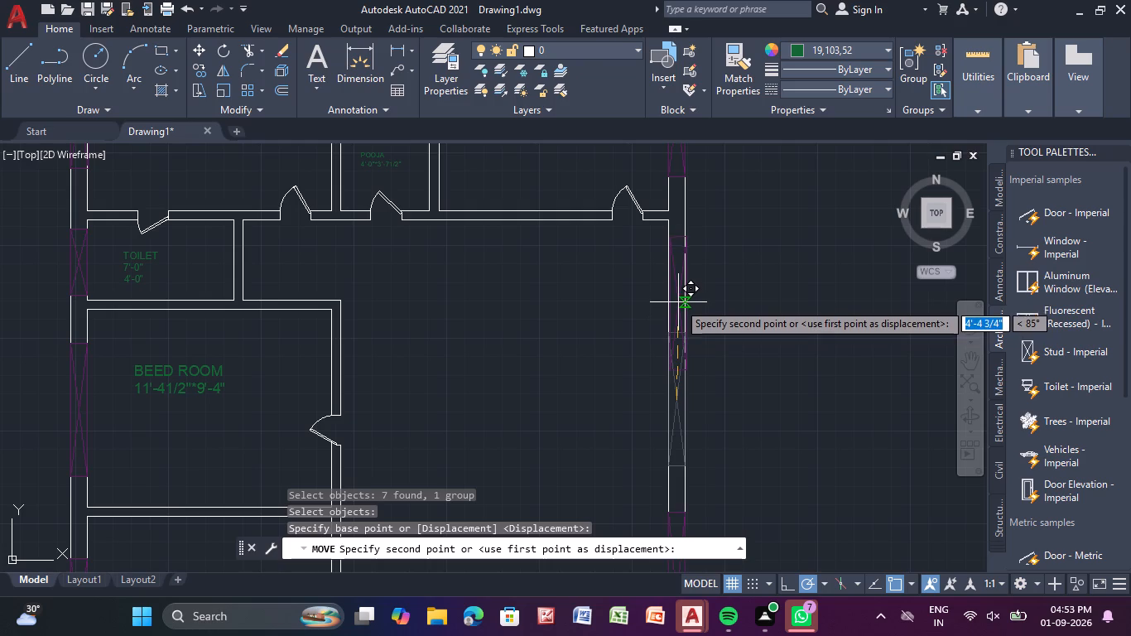
{"action": "scroll", "coordinate": [678, 298], "scroll_direction": "up", "scroll_amount": 2}
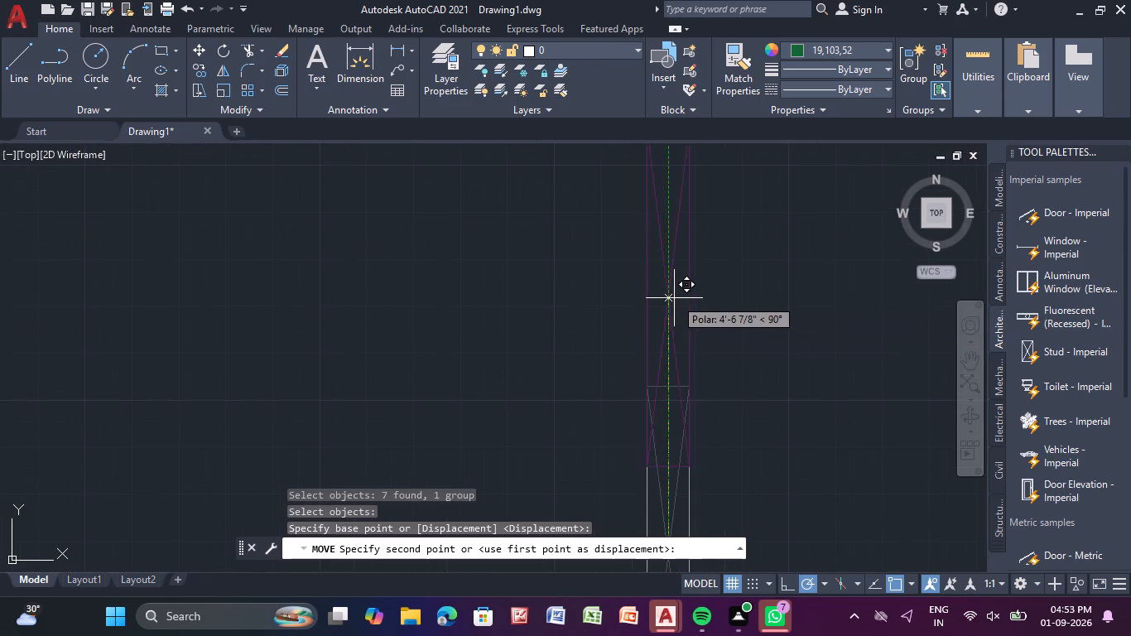
{"action": "left_click", "coordinate": [672, 299]}
Start a multiline text label in the middle of the large room beside the lower bedroom and kitchen, with HALL as its first line.
{"action": "scroll", "coordinate": [772, 336], "scroll_direction": "down", "scroll_amount": 3}
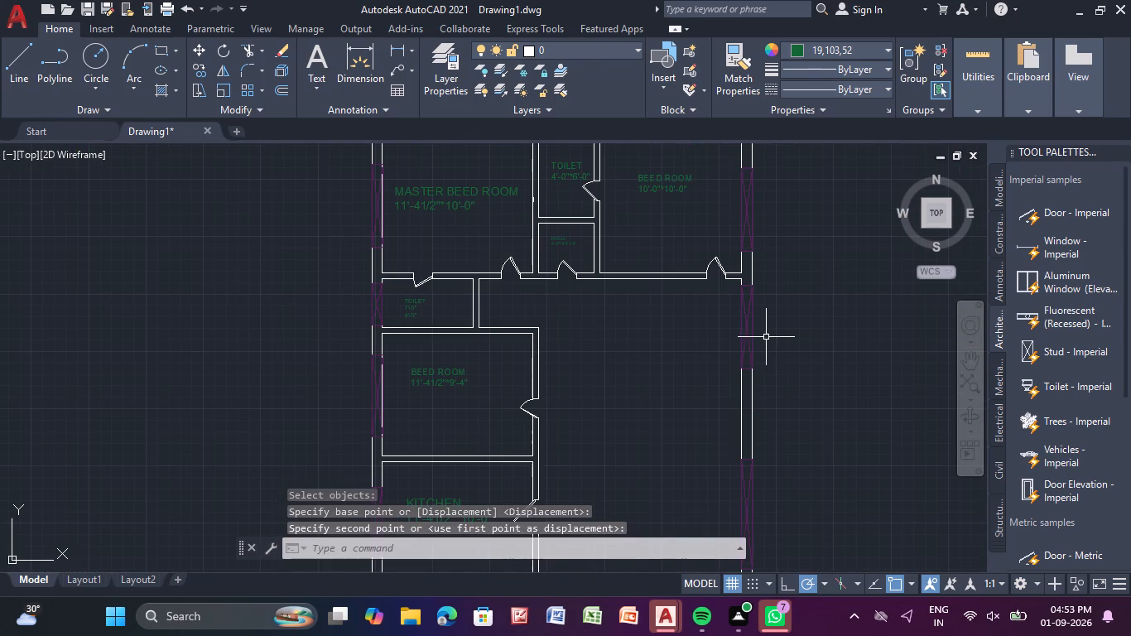
{"action": "middle_click_drag", "start_coordinate": [693, 360], "coordinate": [702, 340]}
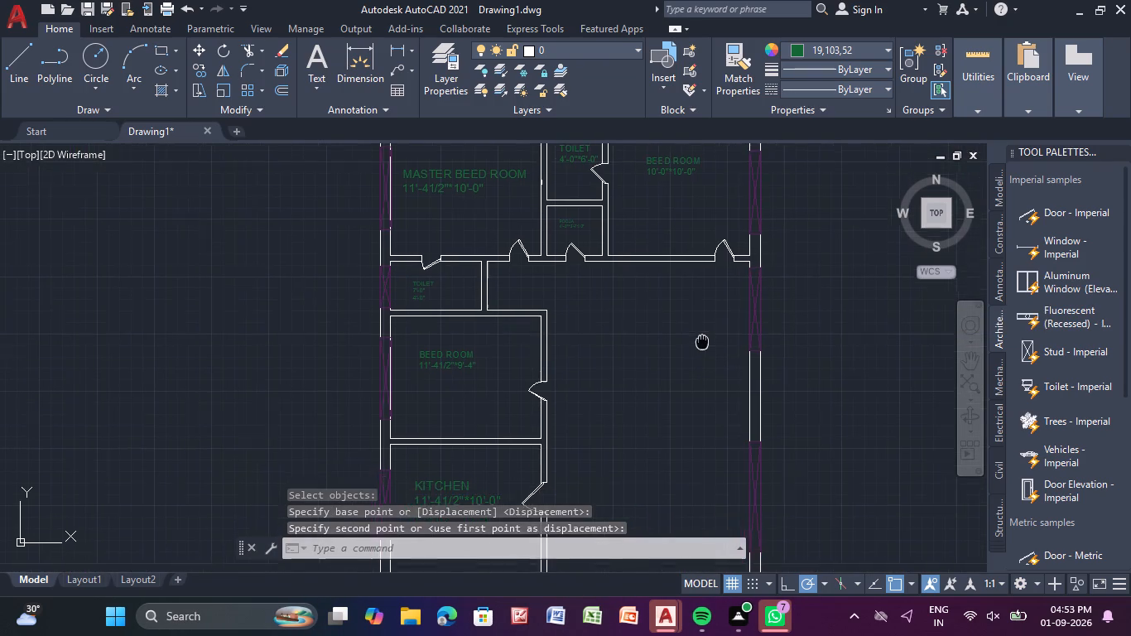
{"action": "middle_click_drag", "start_coordinate": [702, 340], "coordinate": [719, 291]}
{"action": "double_click", "coordinate": [316, 60]}
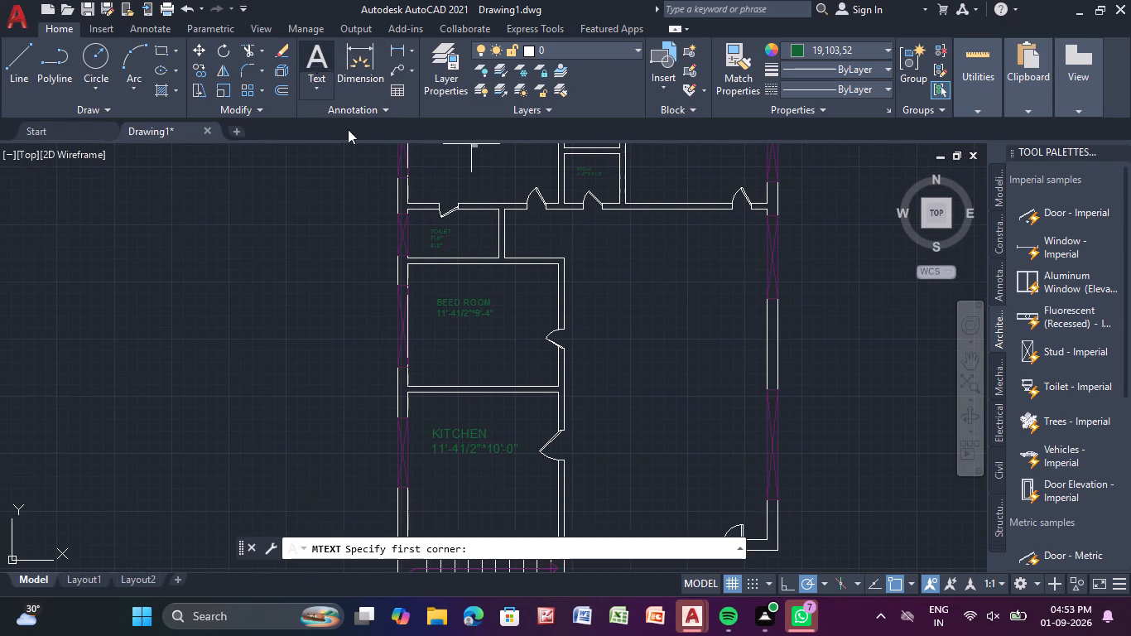
{"action": "left_click", "coordinate": [607, 340]}
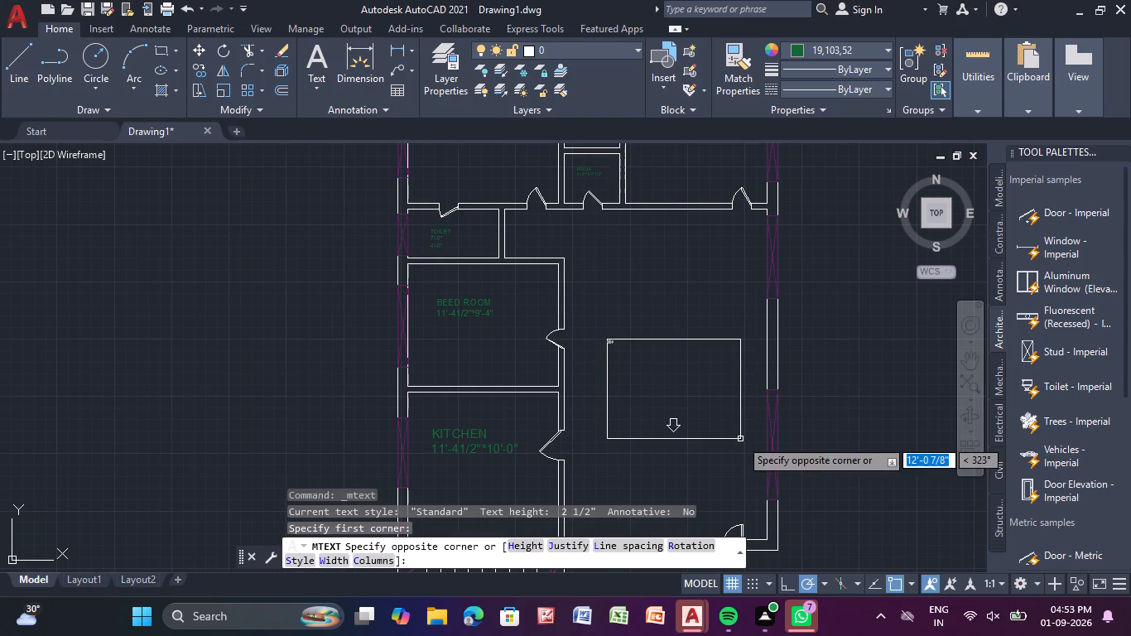
{"action": "left_click", "coordinate": [740, 439]}
{"action": "type", "text": "HA"}
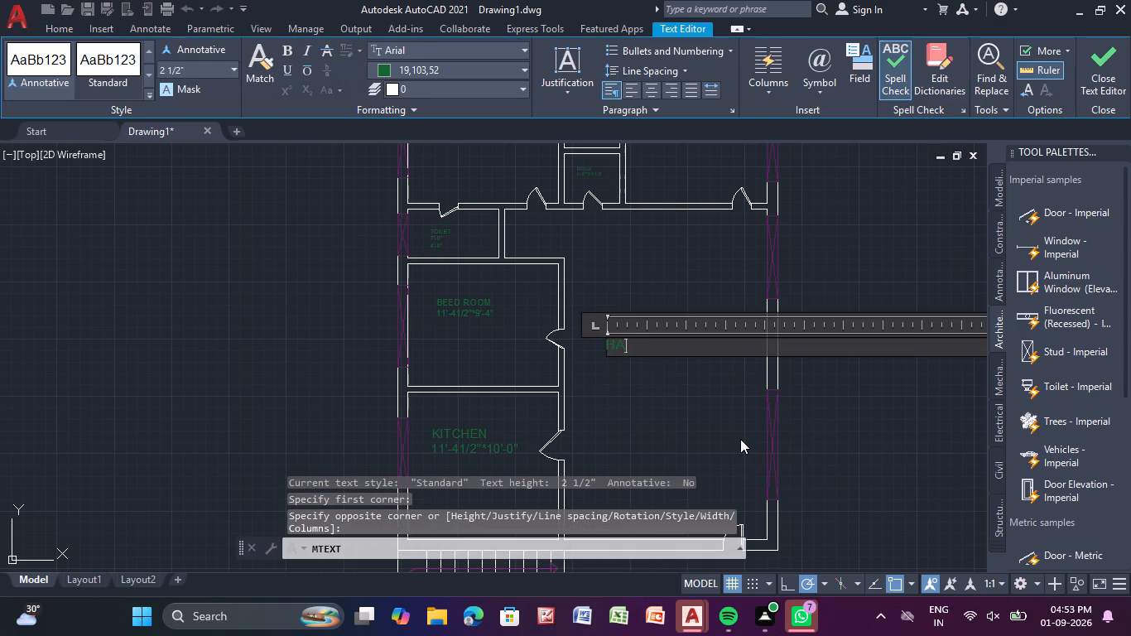
{"action": "key", "text": "Return"}
{"action": "key", "text": "Return"}
{"action": "key", "text": "BackSpace"}
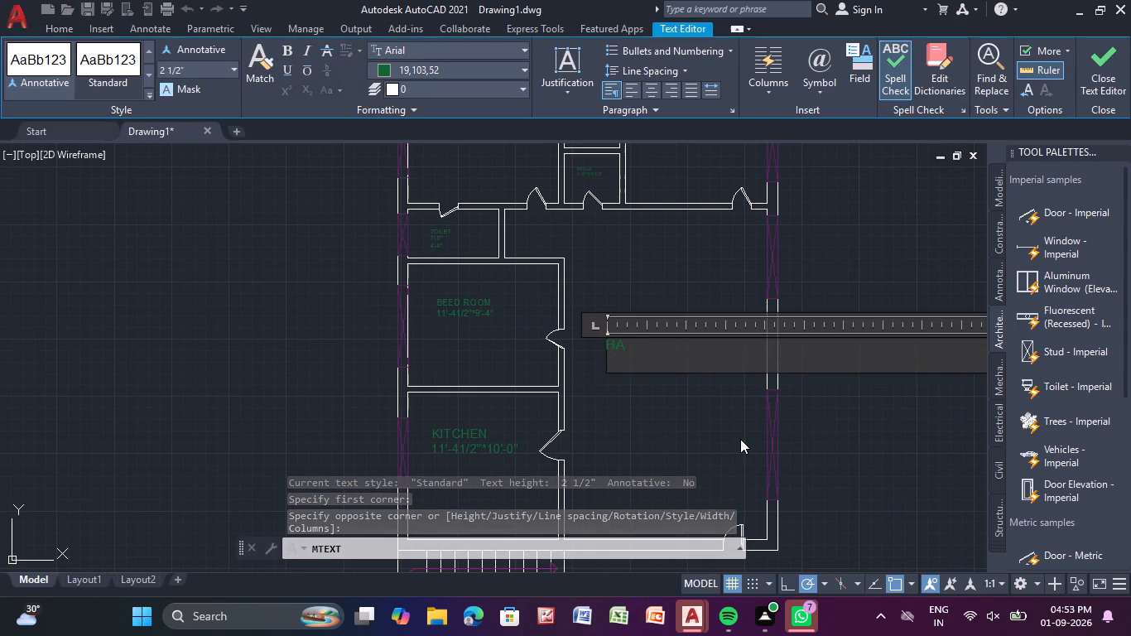
{"action": "key", "text": "BackSpace"}
{"action": "type", "text": "LL"}
{"action": "key", "text": "Return"}
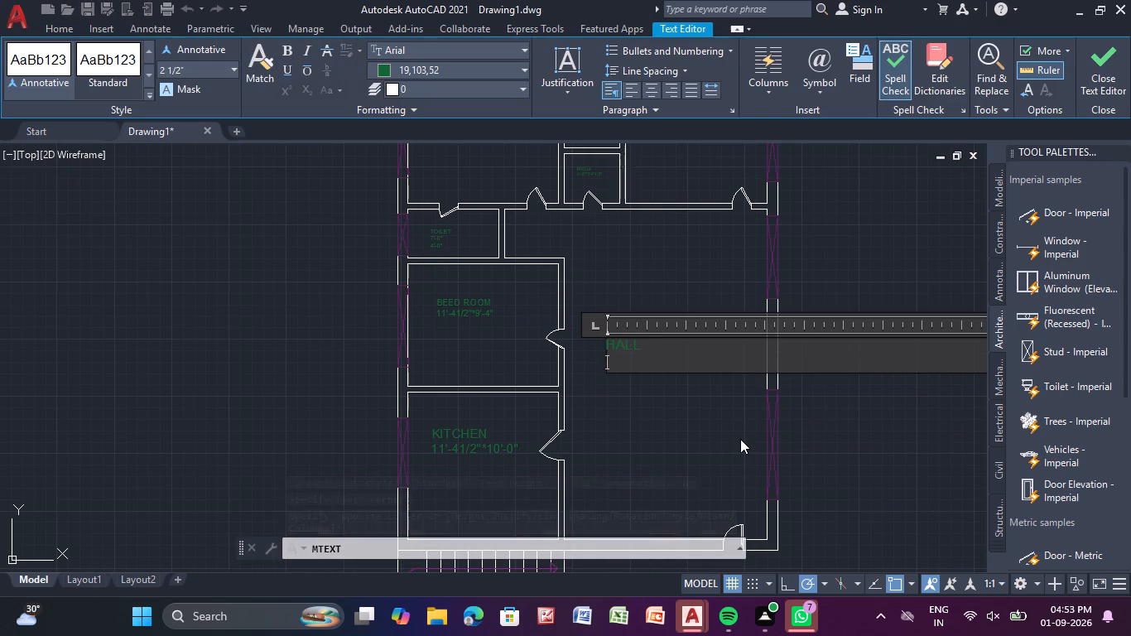
Add 14'-41/2"*24'-1" as the second line of the HALL label and finish the text.
{"action": "type", "text": "13"}
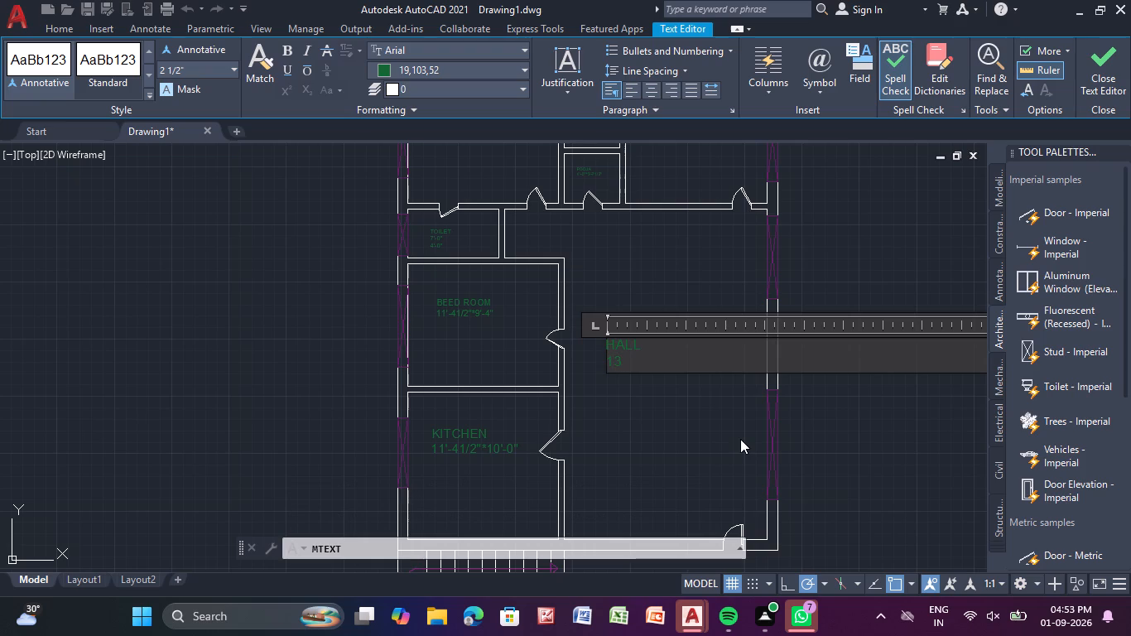
{"action": "key", "text": "BackSpace"}
{"action": "key", "text": "4"}
{"action": "key", "text": "apostrophe"}
{"action": "key", "text": "minus"}
{"action": "key", "text": "1"}
{"action": "key", "text": "BackSpace"}
{"action": "type", "text": "41"}
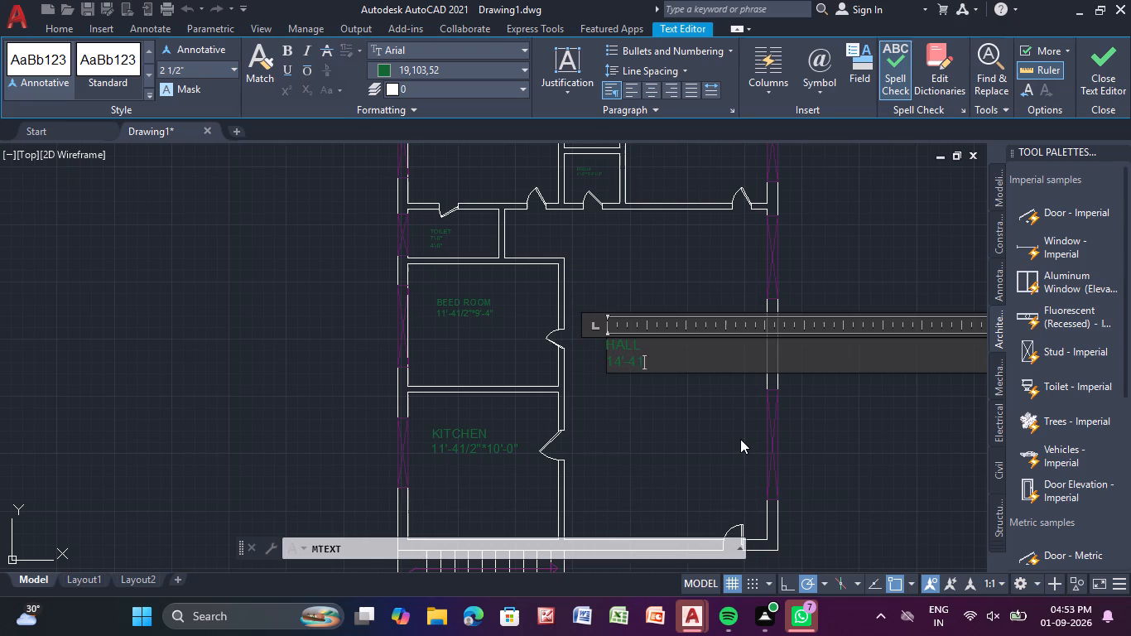
{"action": "type", "text": "/2"}
{"action": "key", "text": "shift+quotedbl"}
{"action": "key", "text": "shift+asterisk"}
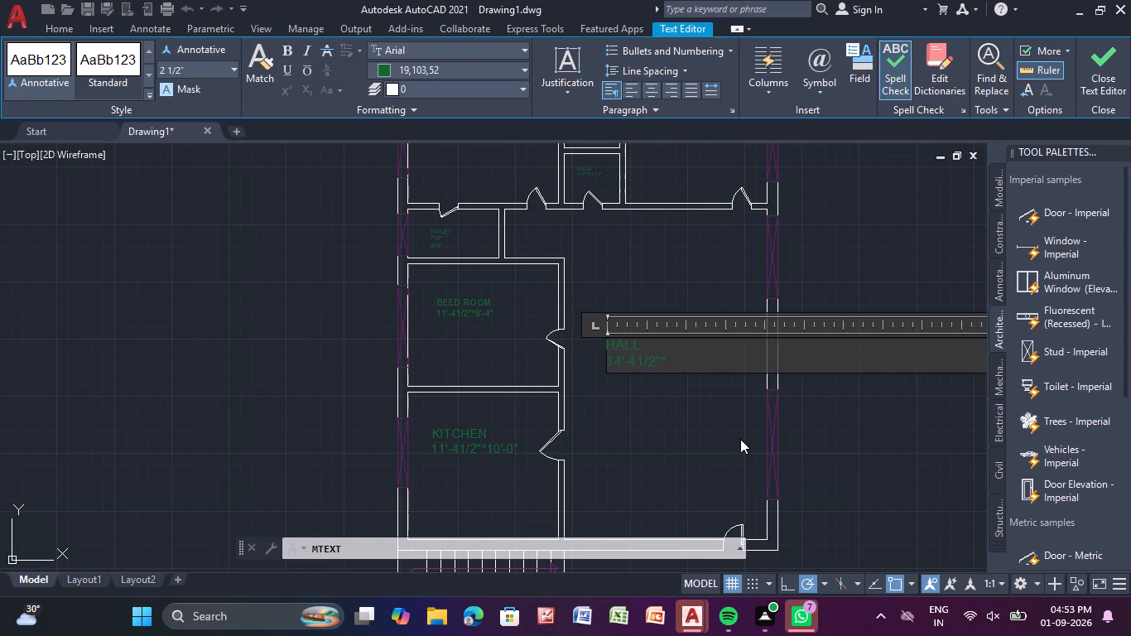
{"action": "key", "text": "2"}
{"action": "key", "text": "4"}
{"action": "type", "text": "'-1"}
{"action": "key", "text": "shift+quotedbl"}
{"action": "key", "text": "Return"}
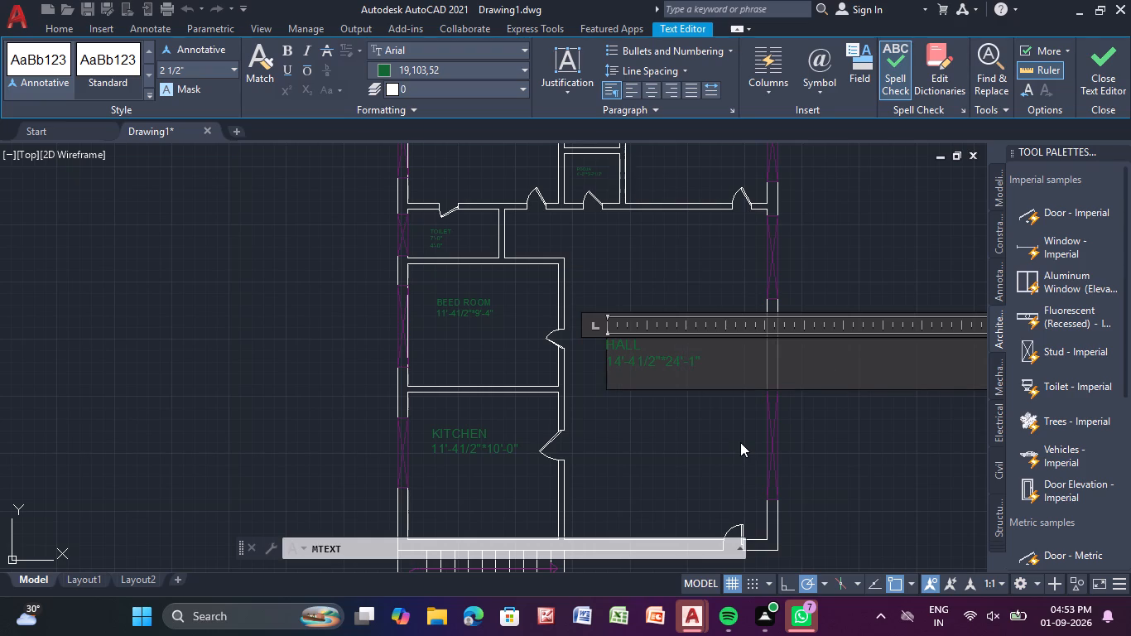
{"action": "right_click", "coordinate": [740, 442]}
{"action": "left_click", "coordinate": [658, 449]}
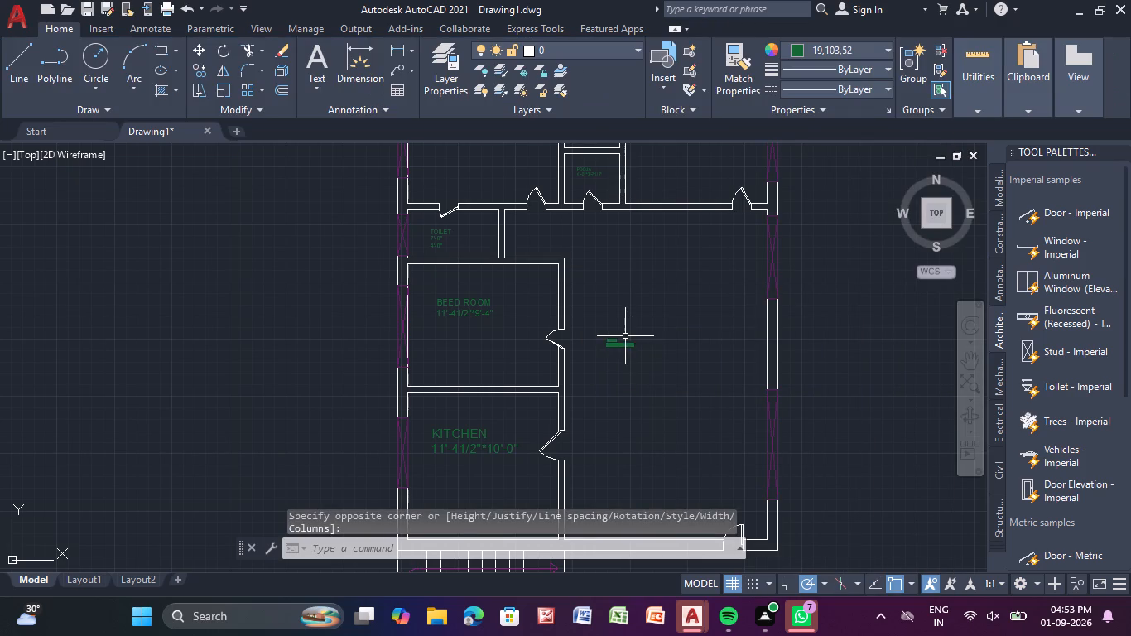
Scale up the HALL label from its left edge to about the size of the KITCHEN label.
{"action": "left_click", "coordinate": [619, 349]}
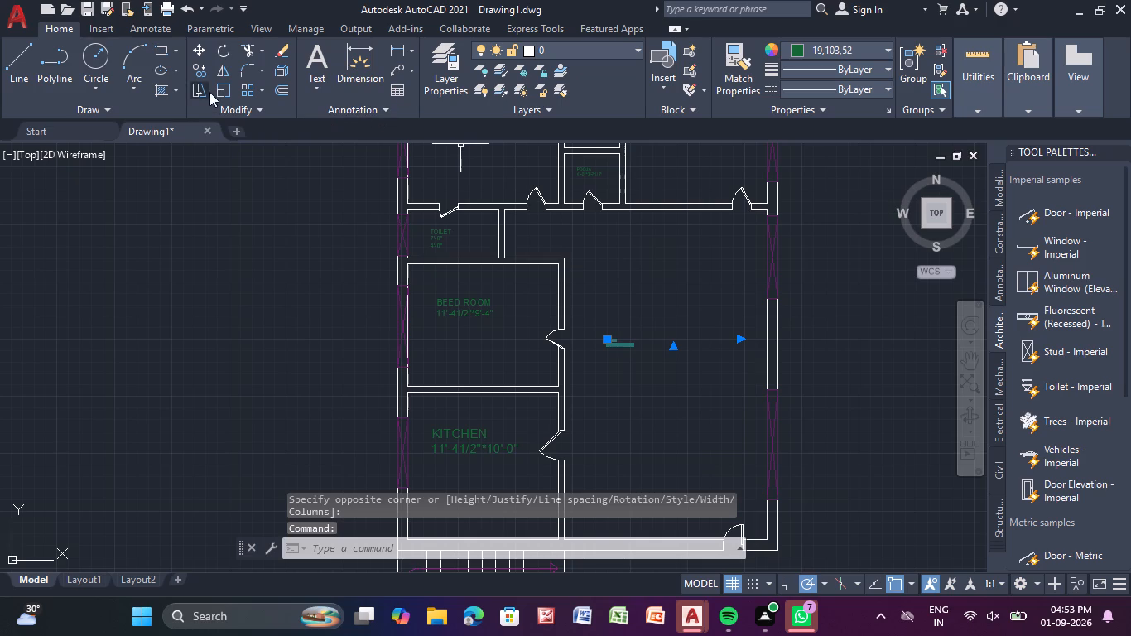
{"action": "left_click", "coordinate": [216, 89]}
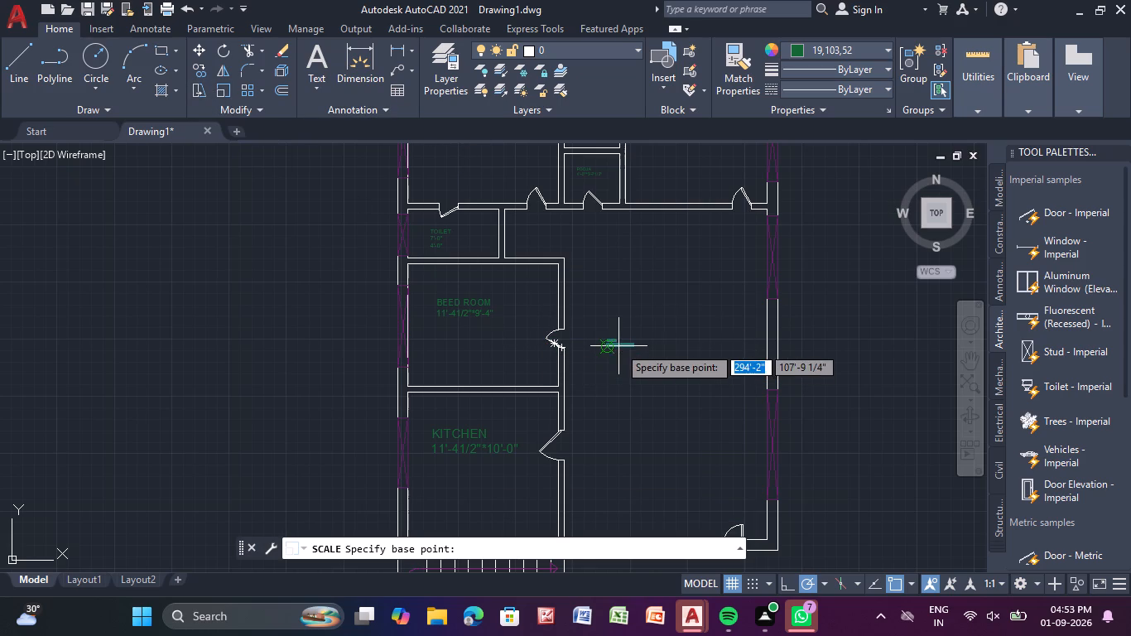
{"action": "left_click", "coordinate": [614, 346]}
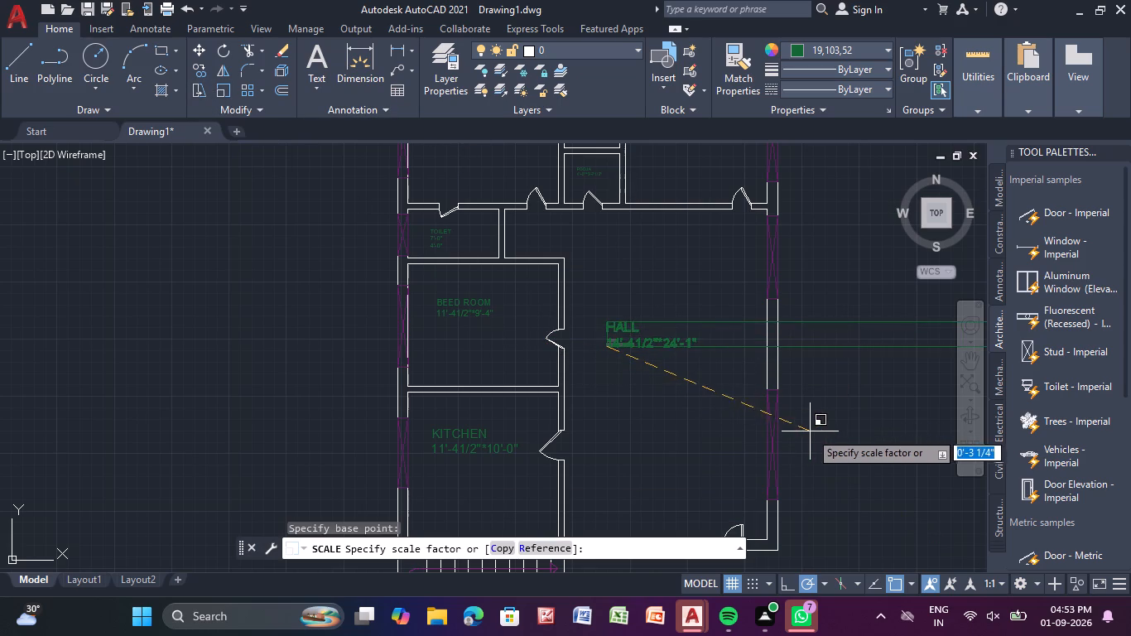
{"action": "left_click", "coordinate": [796, 424]}
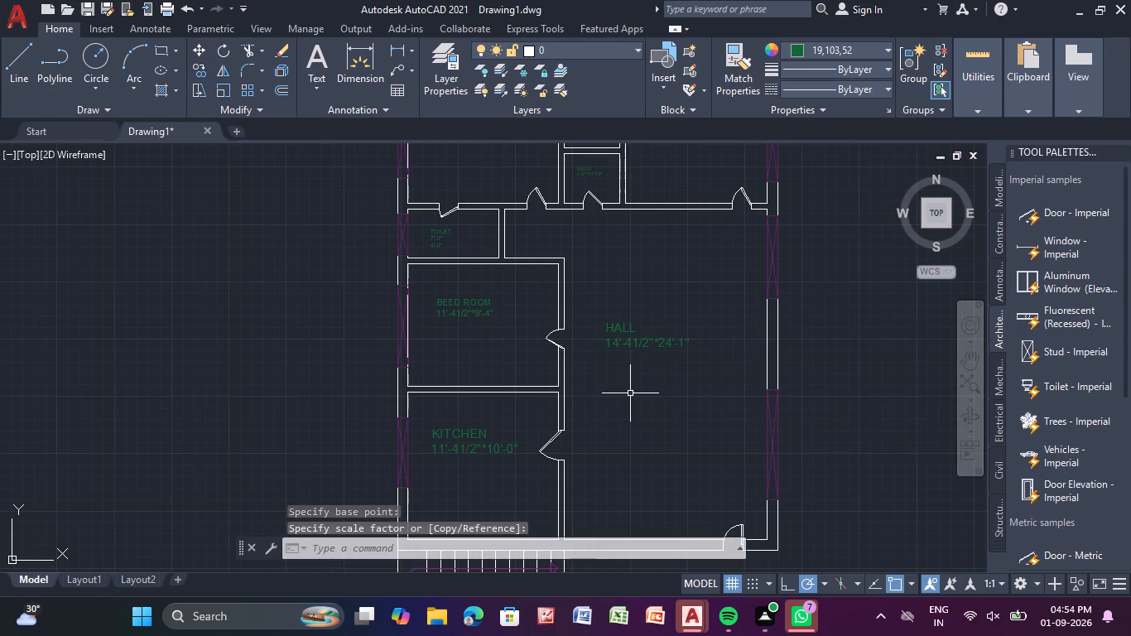
Set the current object colour to the olive shade 153,155,55.
{"action": "scroll", "coordinate": [628, 379], "scroll_direction": "down", "scroll_amount": 2}
{"action": "middle_click_drag", "start_coordinate": [642, 394], "coordinate": [634, 313]}
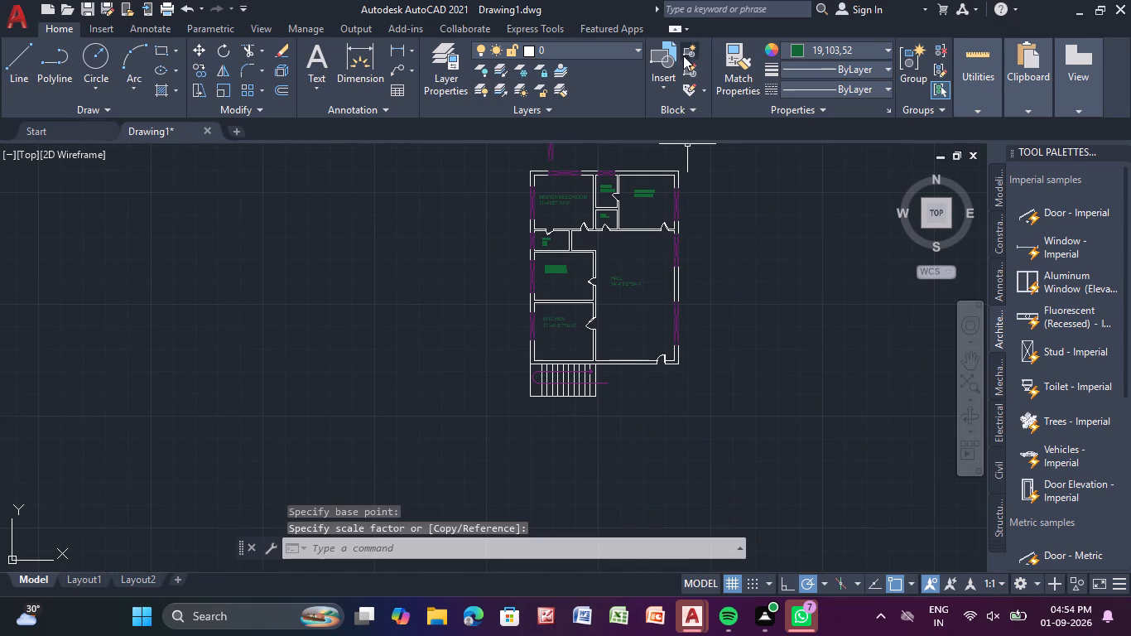
{"action": "left_click", "coordinate": [831, 46]}
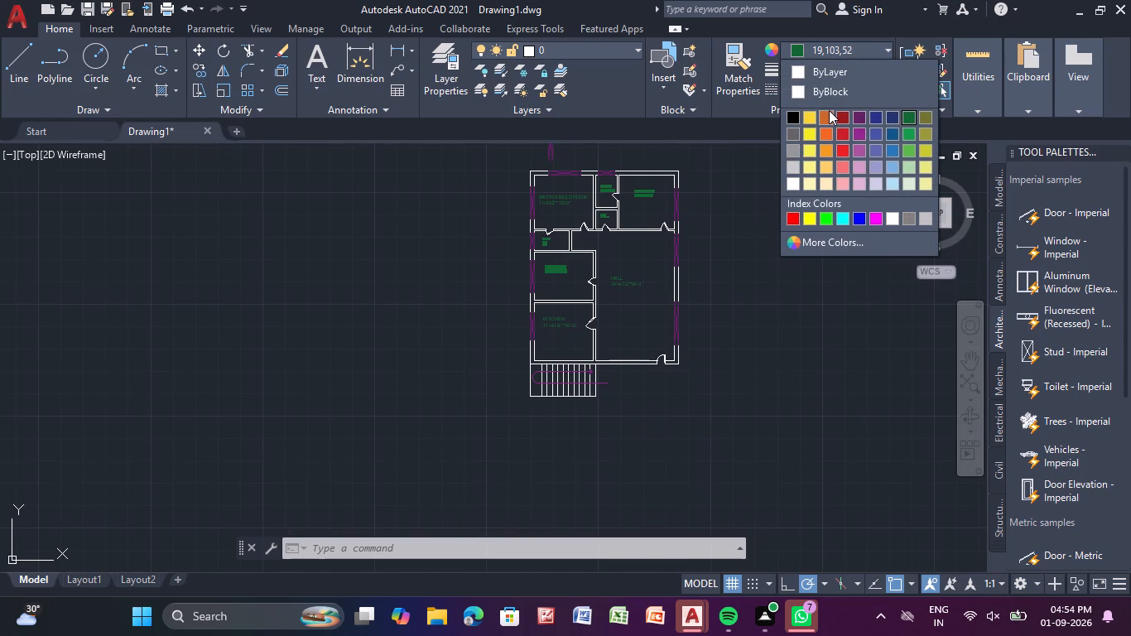
{"action": "left_click", "coordinate": [926, 131]}
Add a multiline text label reading D just below the hall's entrance door in the lower outer wall.
{"action": "middle_click_drag", "start_coordinate": [779, 264], "coordinate": [769, 281]}
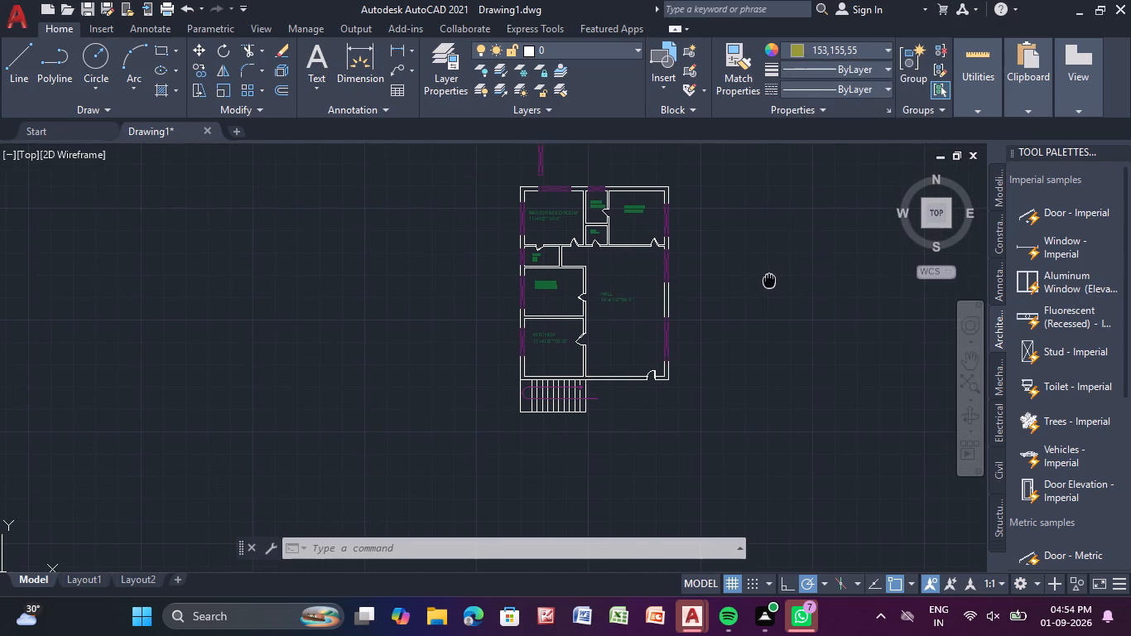
{"action": "middle_click_drag", "start_coordinate": [769, 281], "coordinate": [773, 286]}
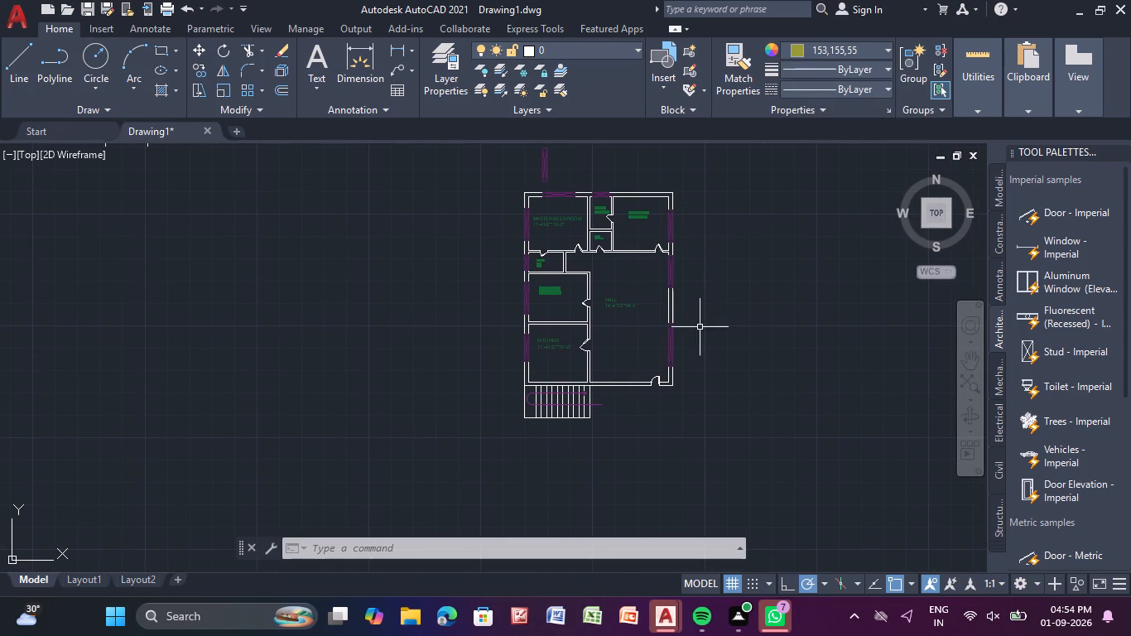
{"action": "middle_click_drag", "start_coordinate": [673, 399], "coordinate": [668, 354]}
{"action": "scroll", "coordinate": [664, 346], "scroll_direction": "up", "scroll_amount": 1}
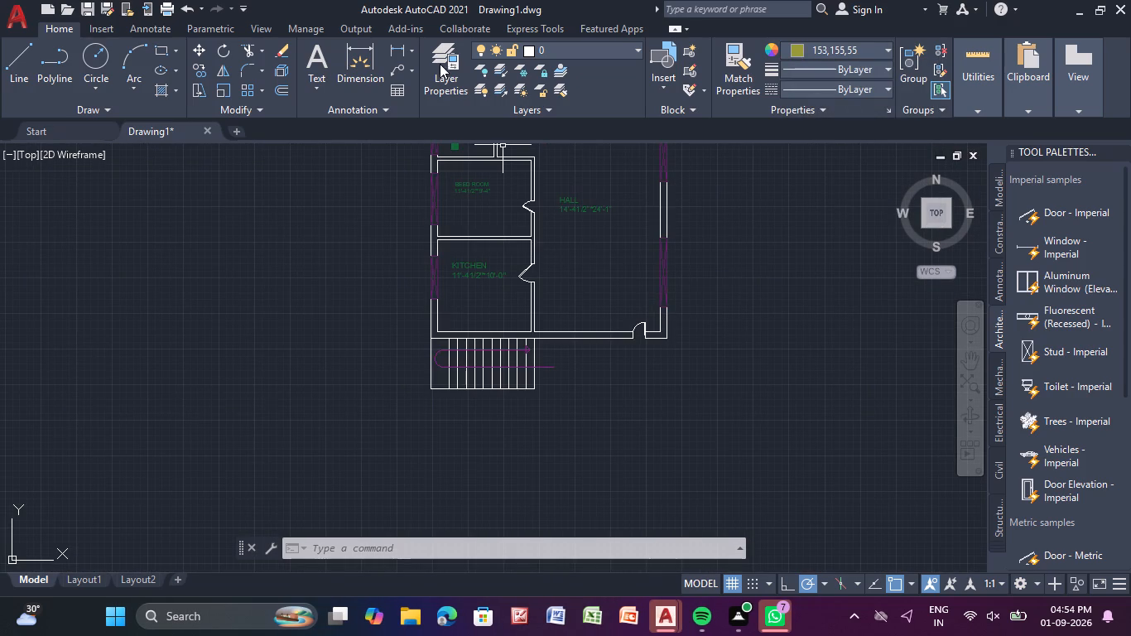
{"action": "left_click_drag", "start_coordinate": [315, 58], "coordinate": [321, 75]}
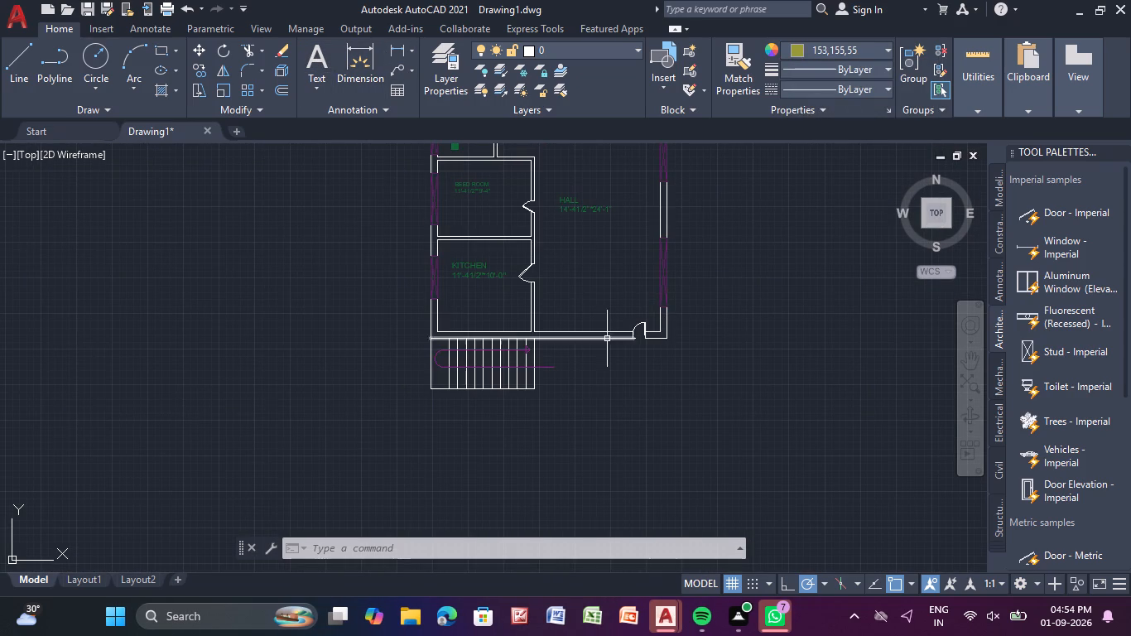
{"action": "left_click", "coordinate": [314, 58]}
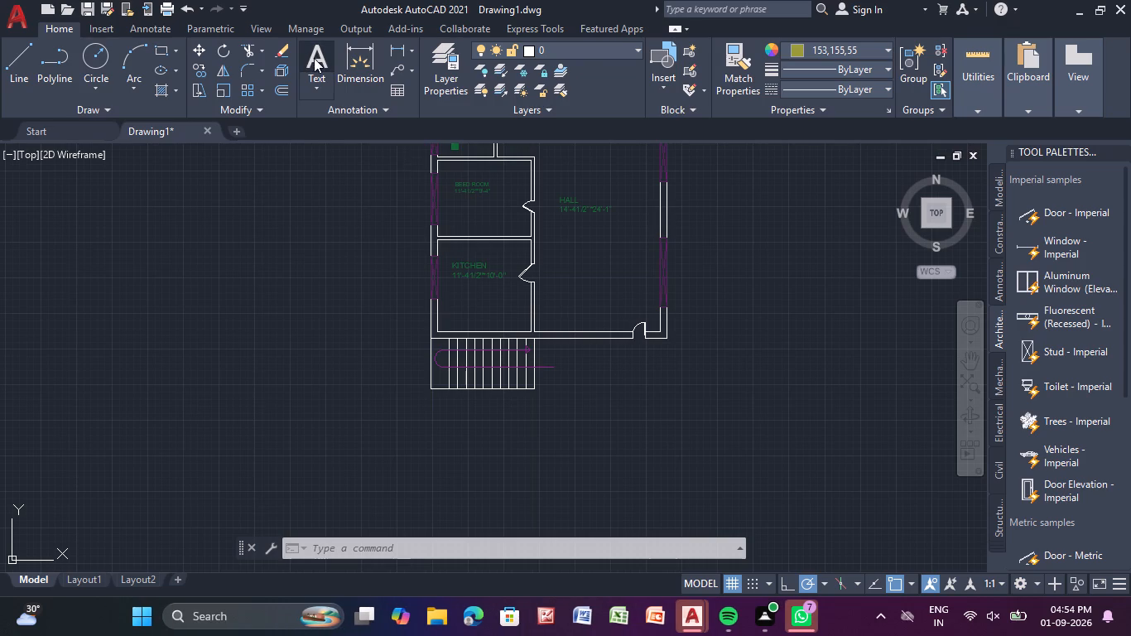
{"action": "left_click", "coordinate": [629, 350]}
{"action": "left_click", "coordinate": [671, 363]}
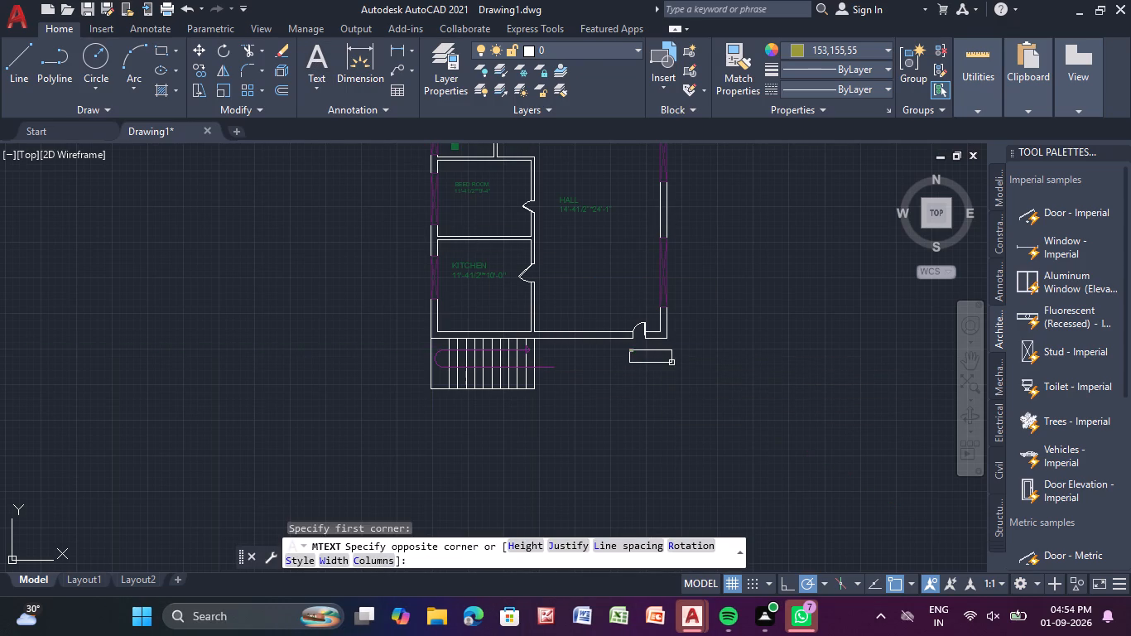
{"action": "key", "text": "d"}
{"action": "key", "text": "Return"}
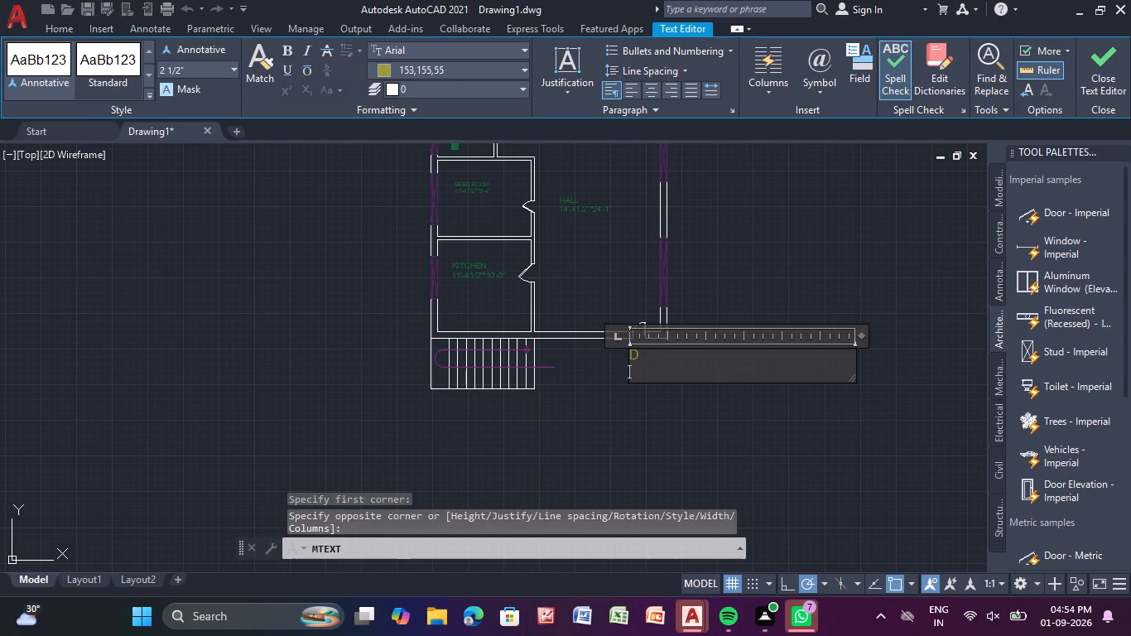
{"action": "right_click", "coordinate": [672, 364]}
{"action": "left_click", "coordinate": [636, 405]}
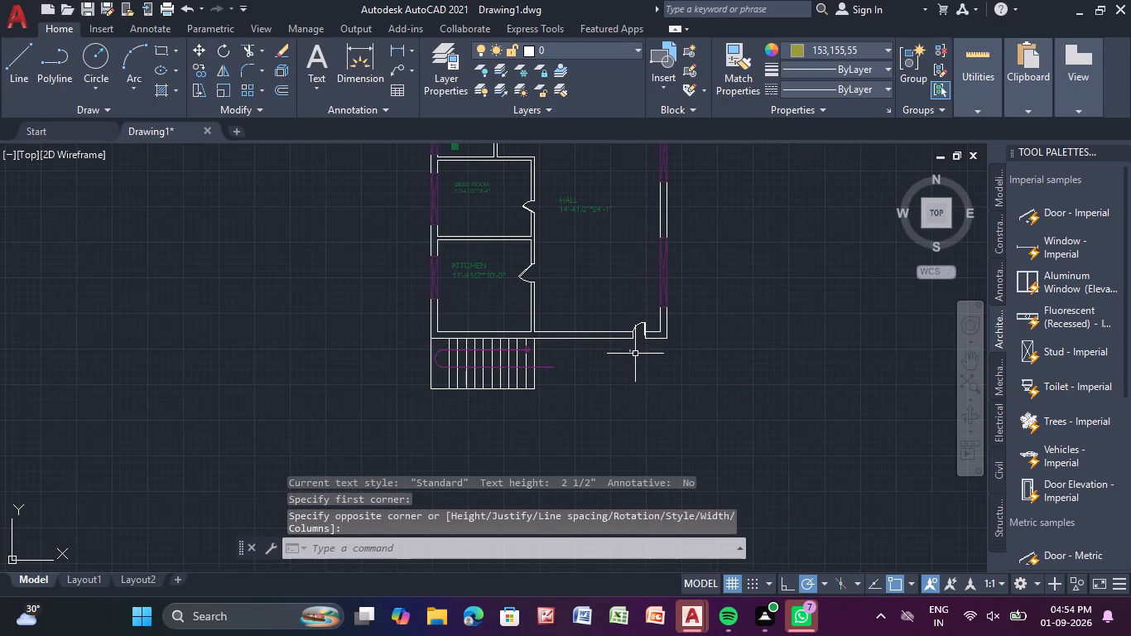
Scale up the D label below the hall's entrance door, using its lower-left corner as base point.
{"action": "left_click", "coordinate": [634, 350]}
{"action": "left_click", "coordinate": [632, 352]}
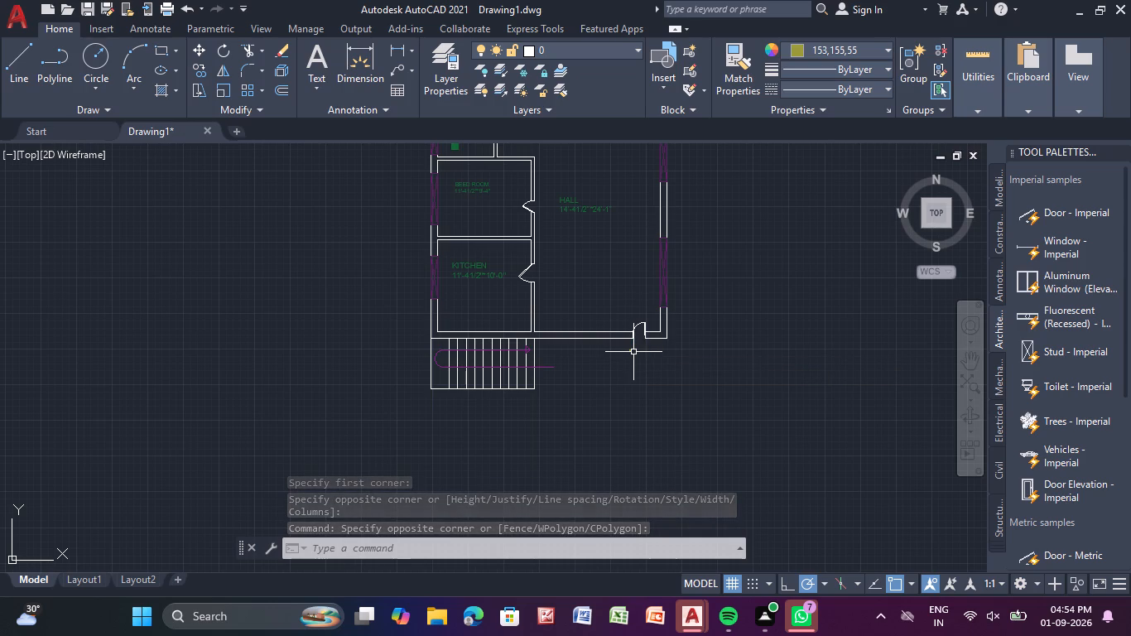
{"action": "scroll", "coordinate": [633, 352], "scroll_direction": "up", "scroll_amount": 2}
{"action": "left_click", "coordinate": [614, 346]}
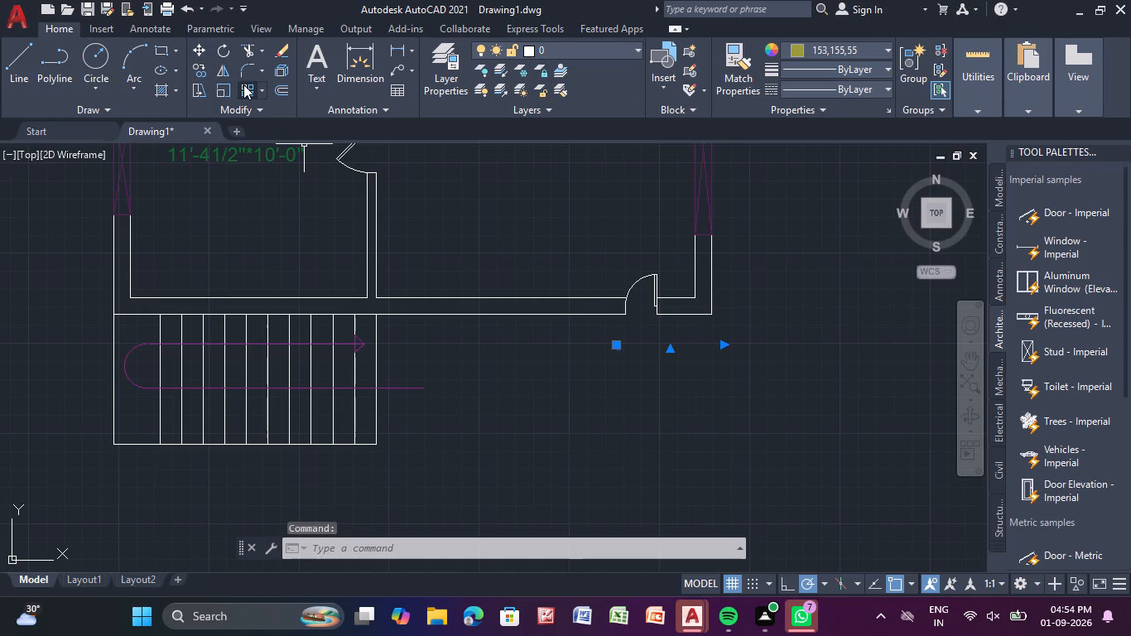
{"action": "left_click", "coordinate": [222, 89]}
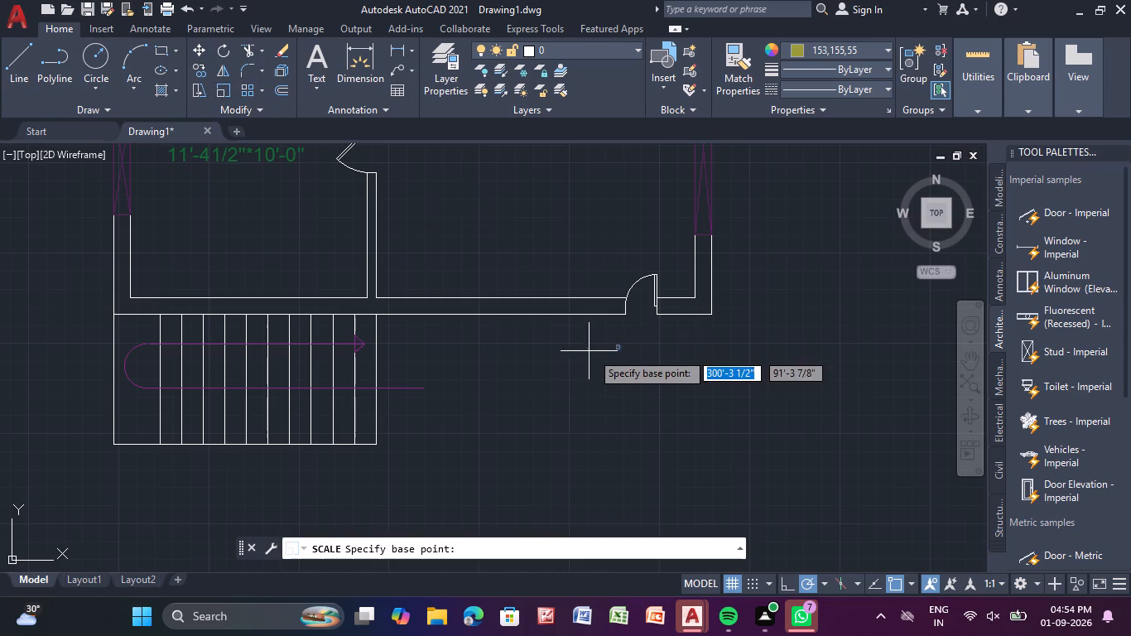
{"action": "left_click", "coordinate": [616, 349]}
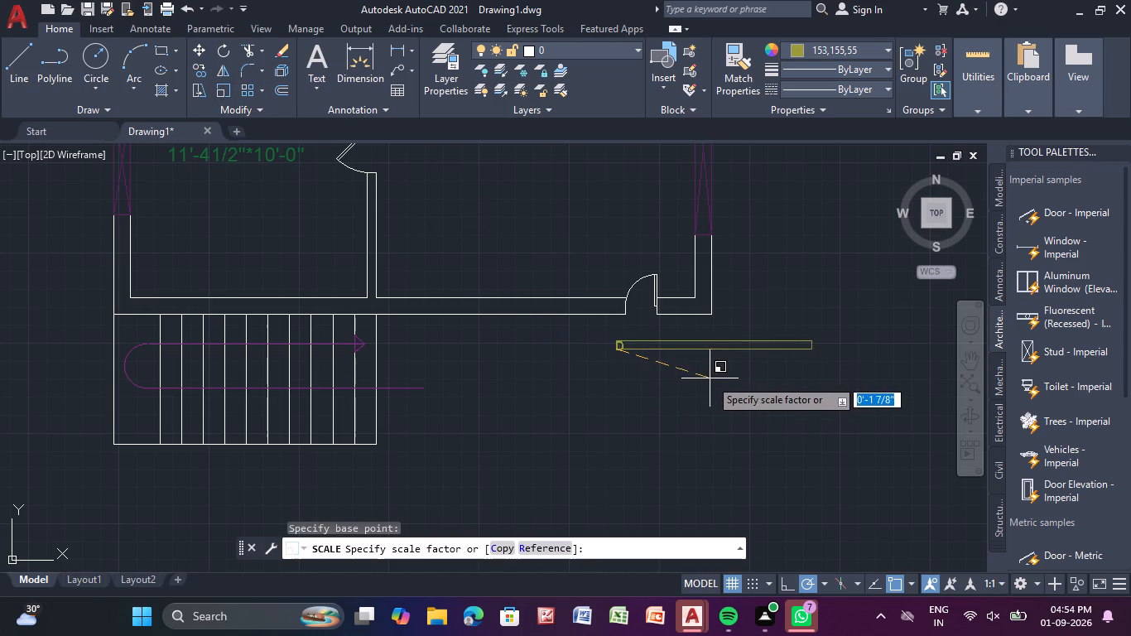
{"action": "left_click", "coordinate": [758, 397]}
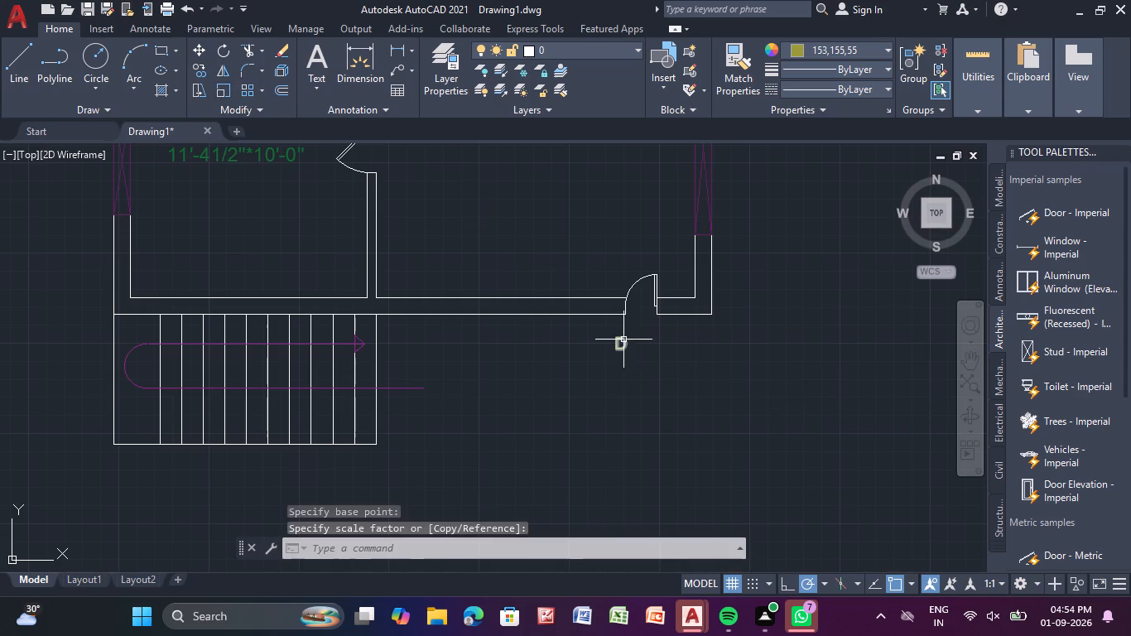
Move the enlarged D label closer to the hall's entrance door so it sits directly under the opening.
{"action": "left_click", "coordinate": [623, 339]}
{"action": "left_click", "coordinate": [613, 333]}
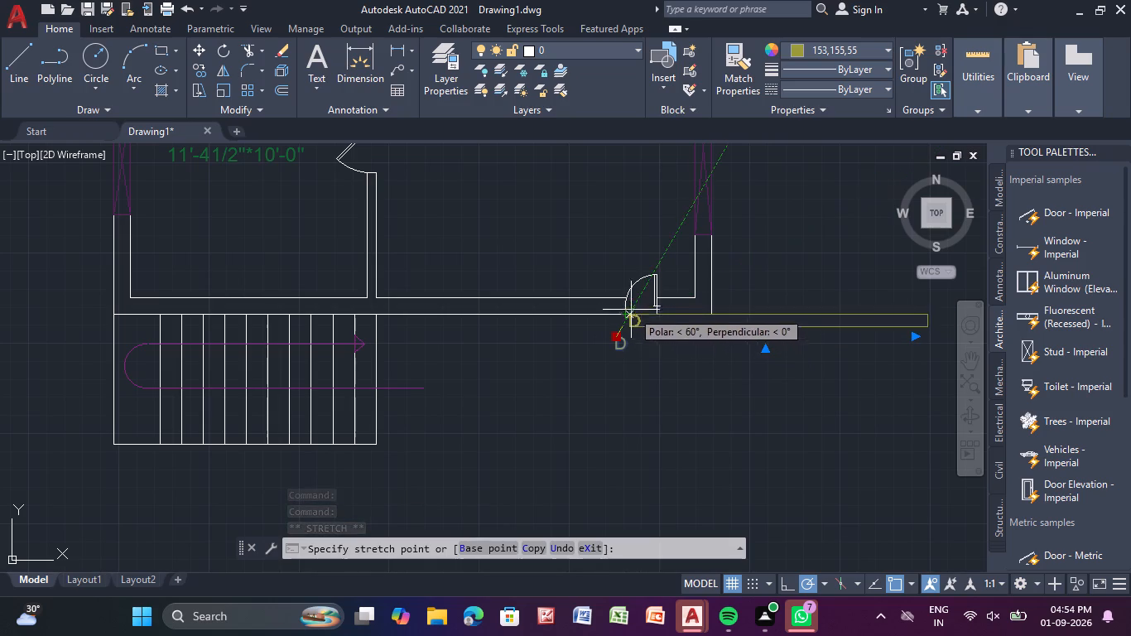
{"action": "left_click", "coordinate": [637, 322]}
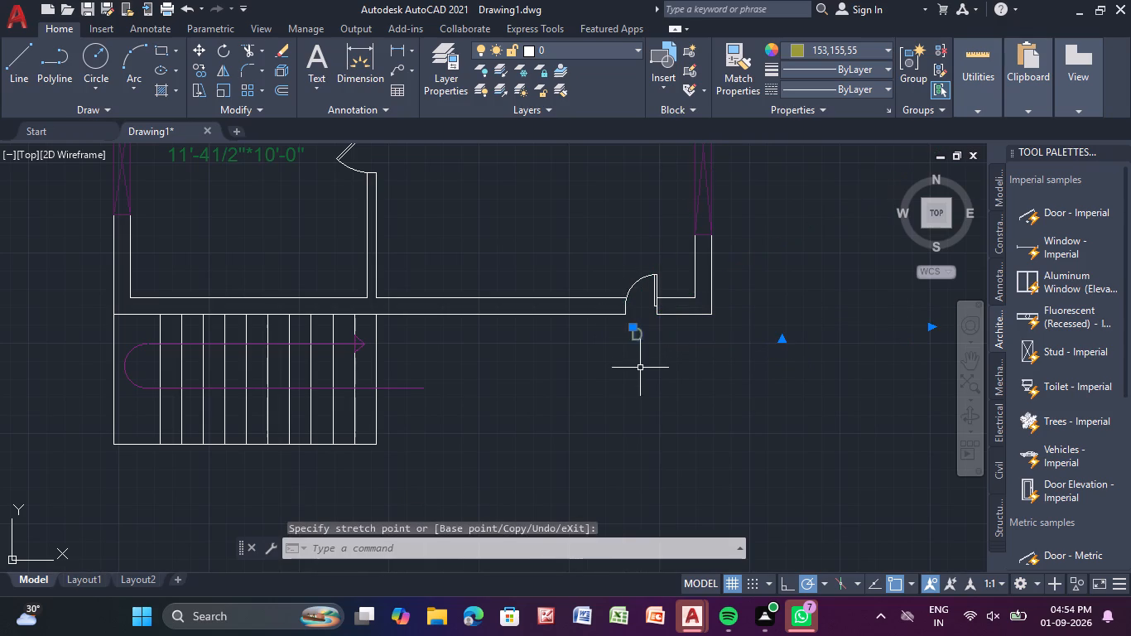
{"action": "key", "text": "Escape"}
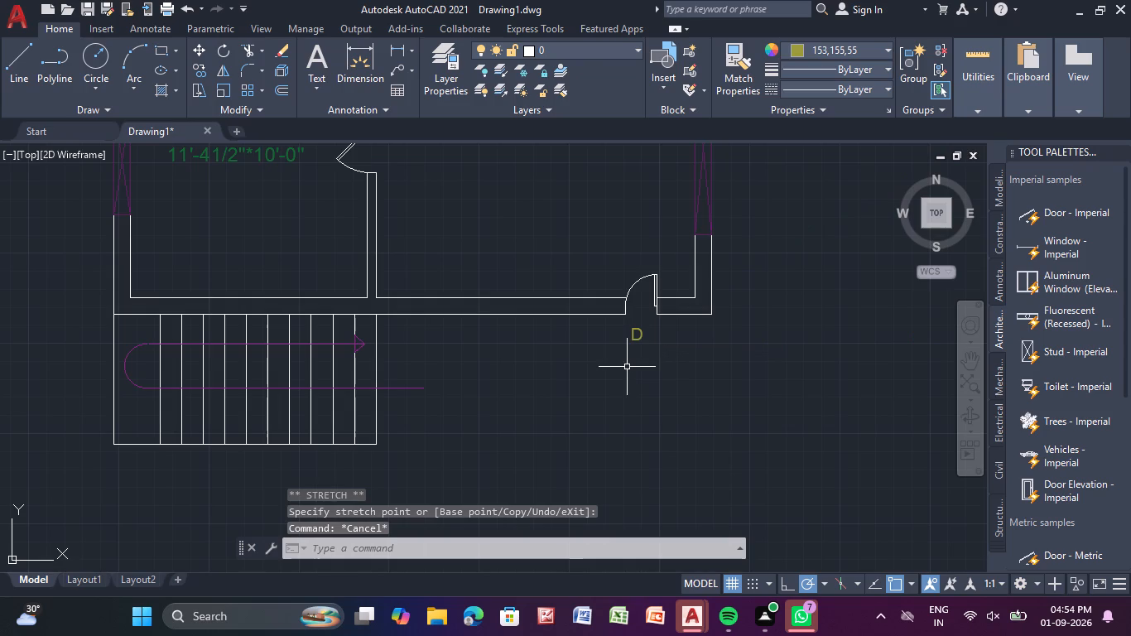
Copy the D label to the 10'-0"*10'-0" bedroom, POOJA and MASTER BEED ROOM doors along the hall's upper wall.
{"action": "scroll", "coordinate": [627, 367], "scroll_direction": "down", "scroll_amount": 3}
{"action": "middle_click_drag", "start_coordinate": [625, 398], "coordinate": [615, 435]}
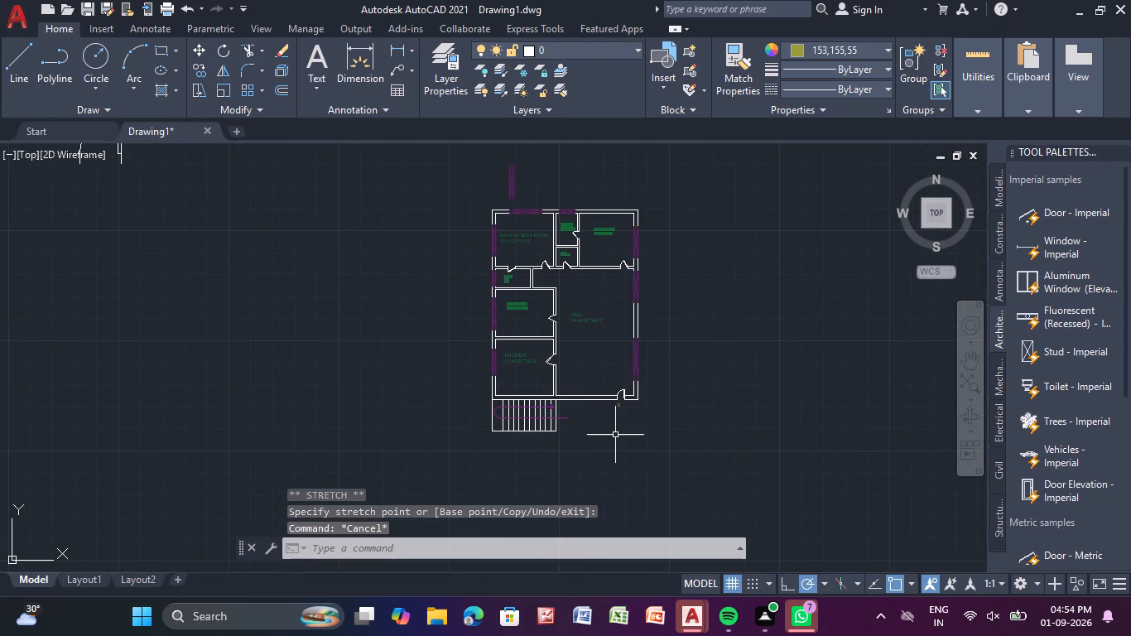
{"action": "middle_click", "coordinate": [611, 363]}
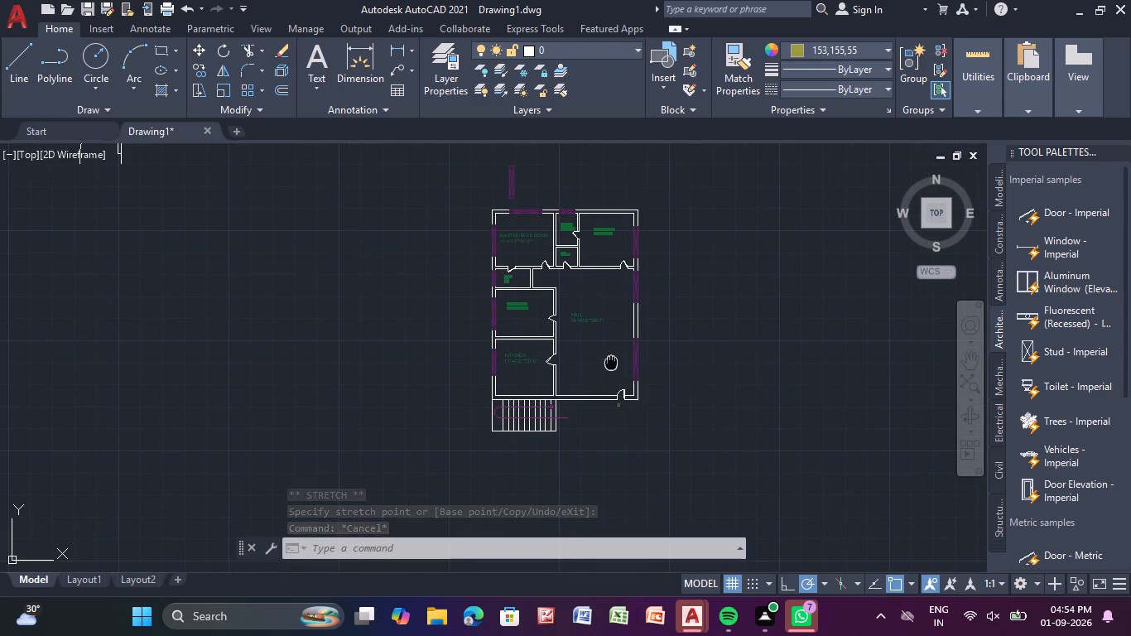
{"action": "scroll", "coordinate": [610, 383], "scroll_direction": "up", "scroll_amount": 2}
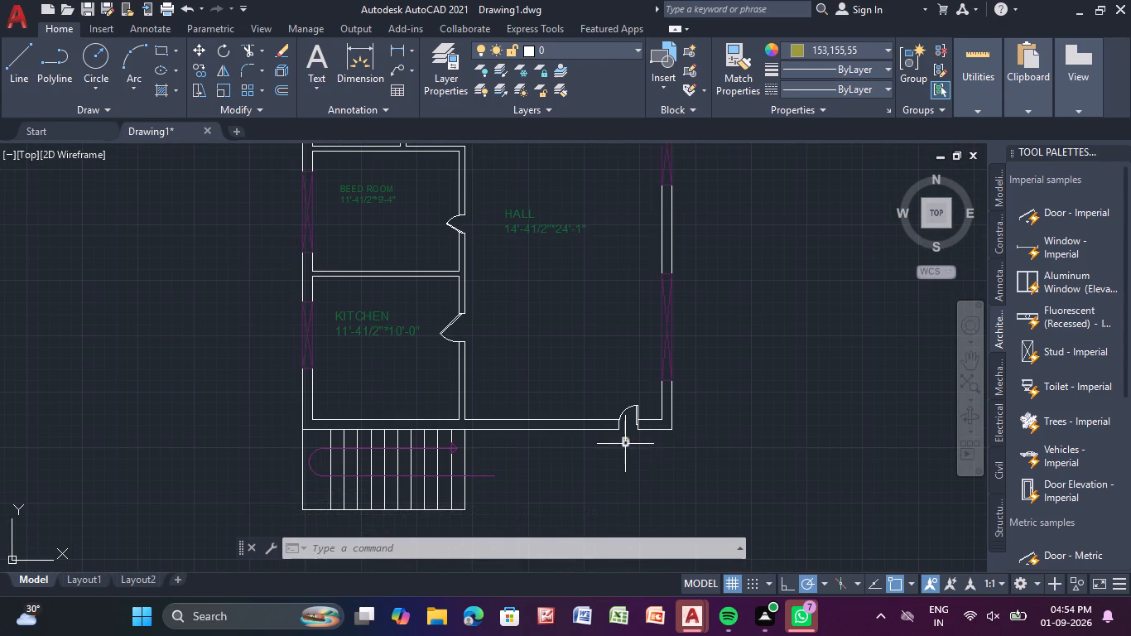
{"action": "left_click", "coordinate": [626, 443]}
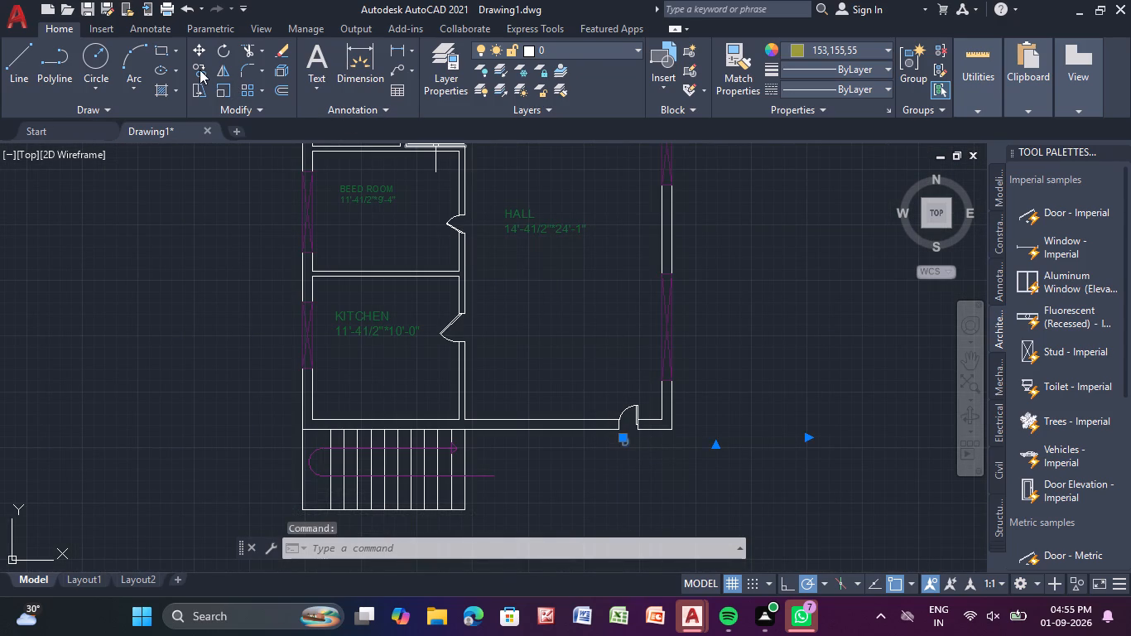
{"action": "left_click", "coordinate": [200, 70]}
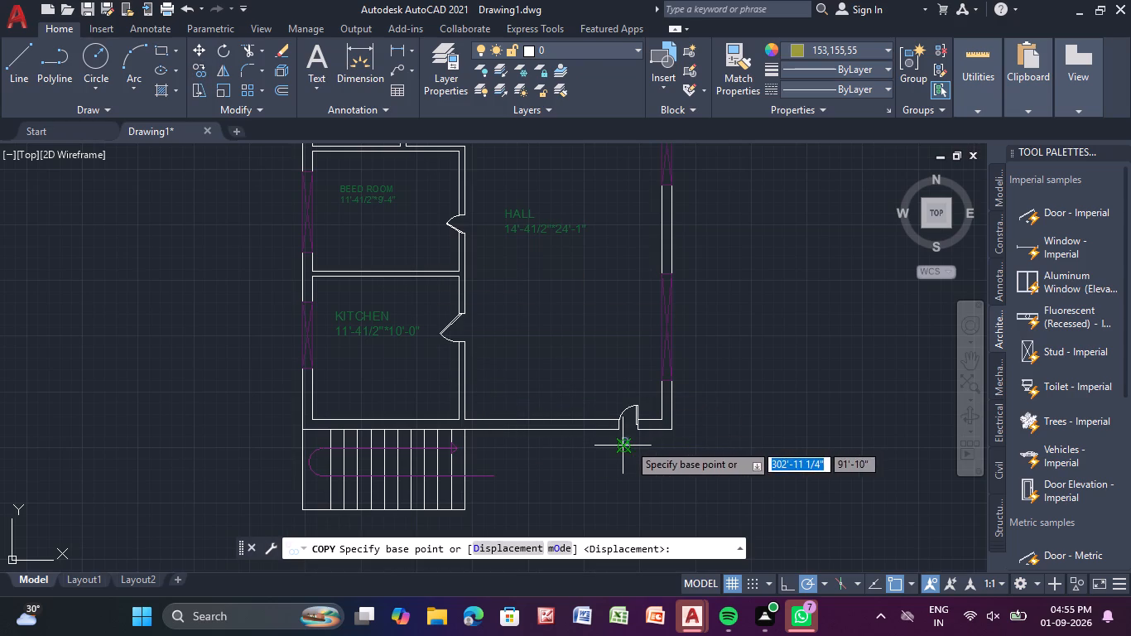
{"action": "left_click", "coordinate": [628, 443]}
{"action": "middle_click_drag", "start_coordinate": [597, 275], "coordinate": [593, 438]}
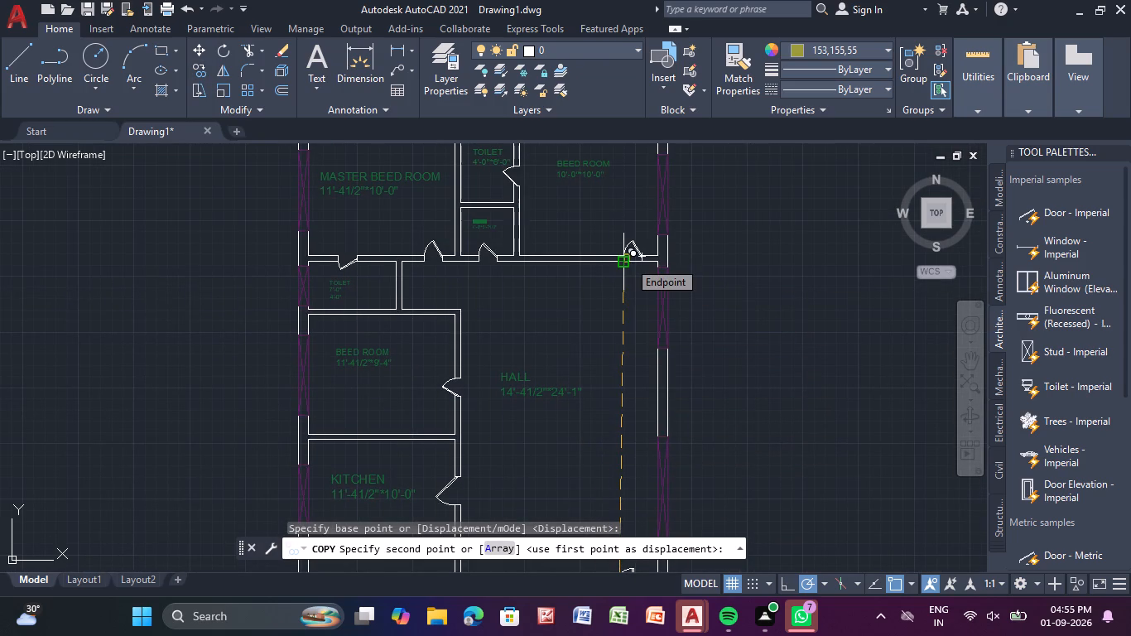
{"action": "scroll", "coordinate": [628, 261], "scroll_direction": "up", "scroll_amount": 2}
{"action": "left_click", "coordinate": [625, 263]}
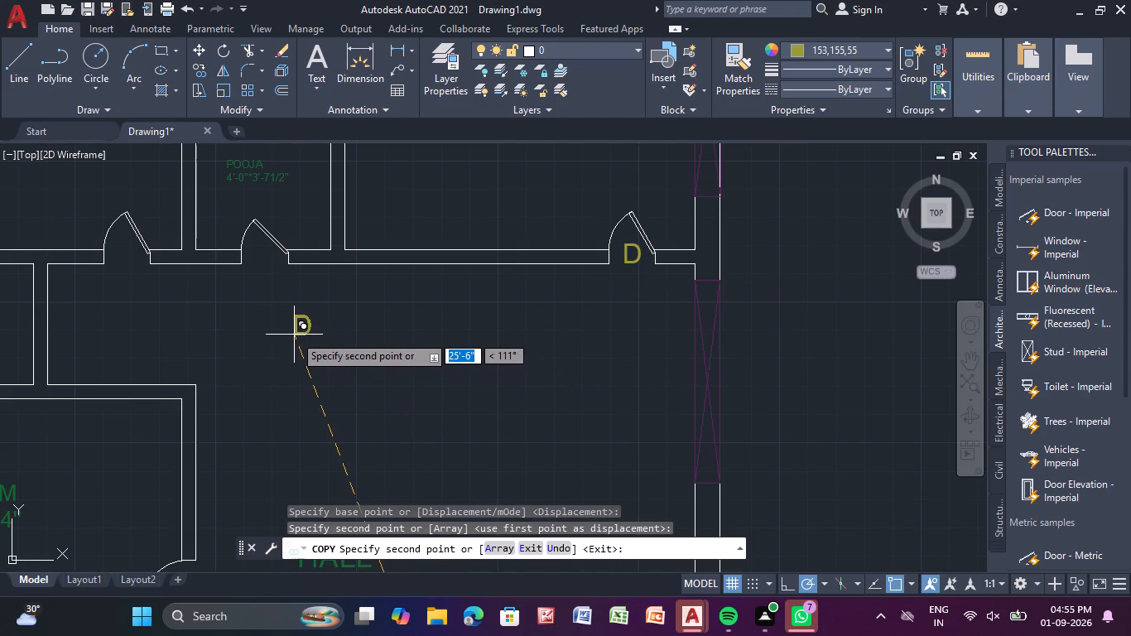
{"action": "middle_click_drag", "start_coordinate": [375, 356], "coordinate": [529, 380]}
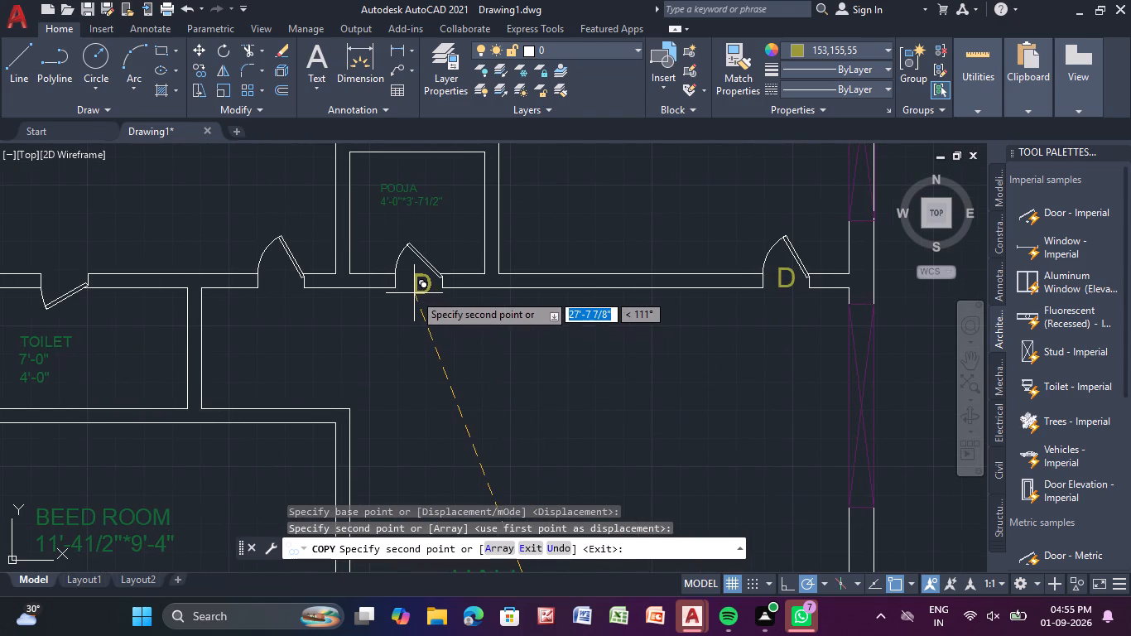
{"action": "left_click", "coordinate": [414, 293]}
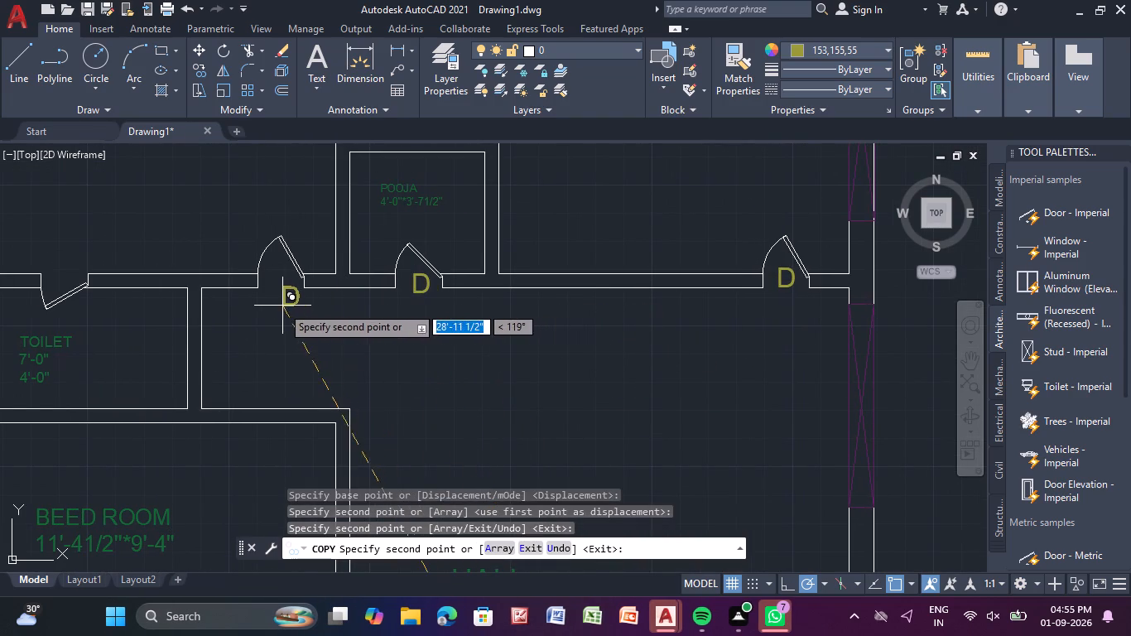
{"action": "left_click", "coordinate": [268, 285]}
Place further copies of the D label on the hall side of the lower bedroom and kitchen doors, and end the copying.
{"action": "middle_click_drag", "start_coordinate": [251, 355], "coordinate": [307, 367]}
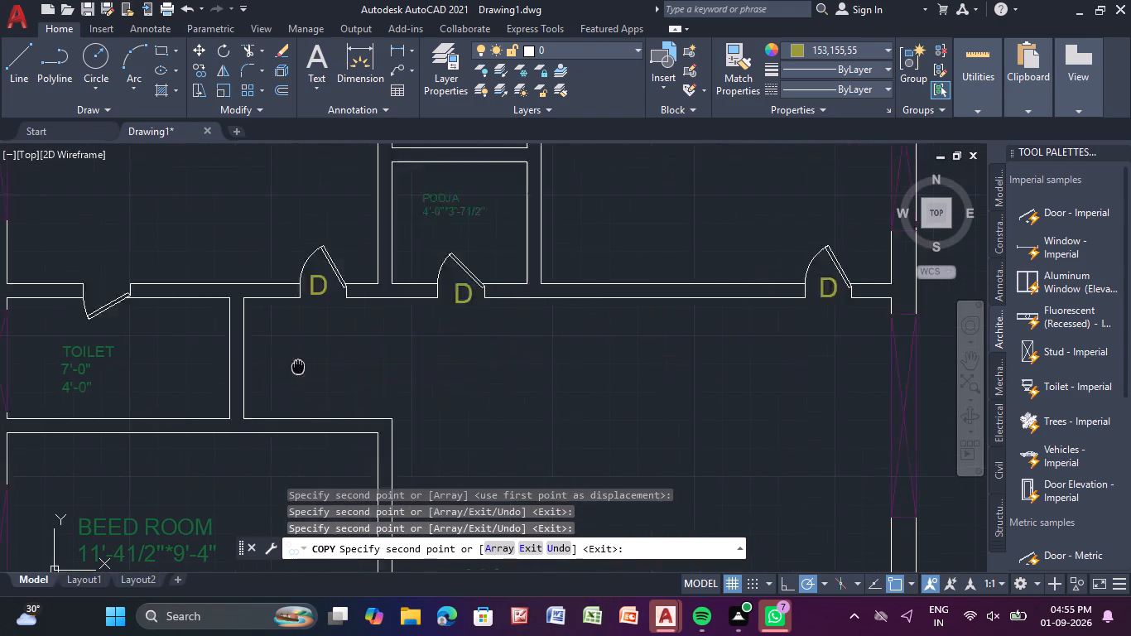
{"action": "middle_click_drag", "start_coordinate": [307, 367], "coordinate": [489, 314]}
{"action": "middle_click_drag", "start_coordinate": [655, 489], "coordinate": [658, 429]}
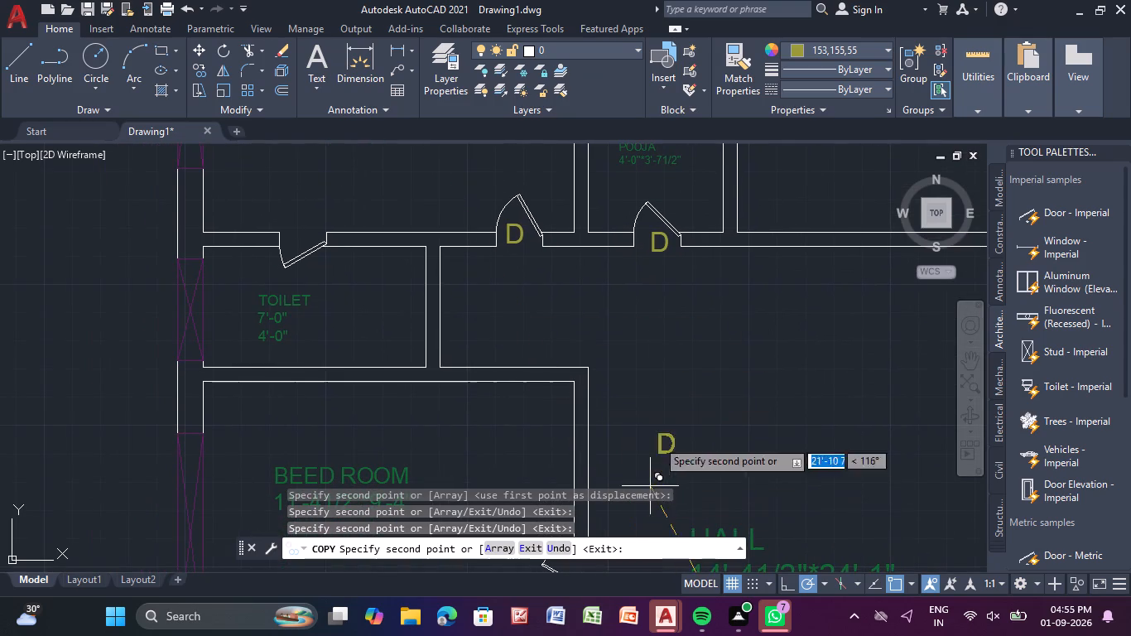
{"action": "middle_click_drag", "start_coordinate": [658, 429], "coordinate": [676, 333]}
{"action": "scroll", "coordinate": [683, 388], "scroll_direction": "down", "scroll_amount": 1}
{"action": "middle_click_drag", "start_coordinate": [686, 389], "coordinate": [662, 282]}
{"action": "scroll", "coordinate": [626, 393], "scroll_direction": "up", "scroll_amount": 1}
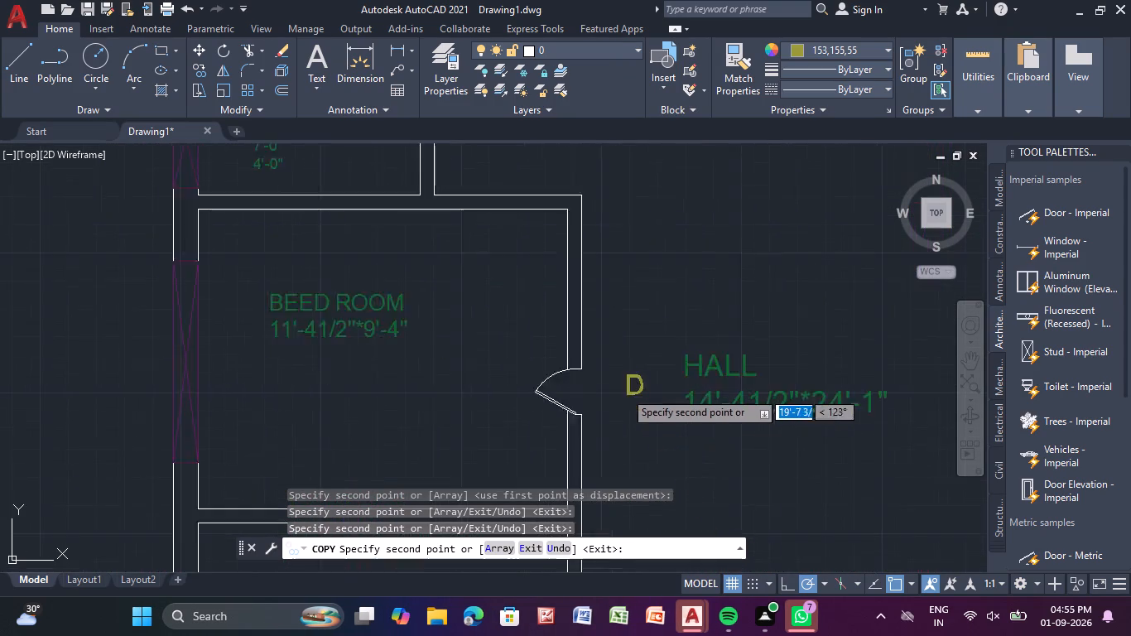
{"action": "scroll", "coordinate": [623, 390], "scroll_direction": "up", "scroll_amount": 1}
{"action": "left_click", "coordinate": [566, 403]}
{"action": "scroll", "coordinate": [591, 427], "scroll_direction": "down", "scroll_amount": 1}
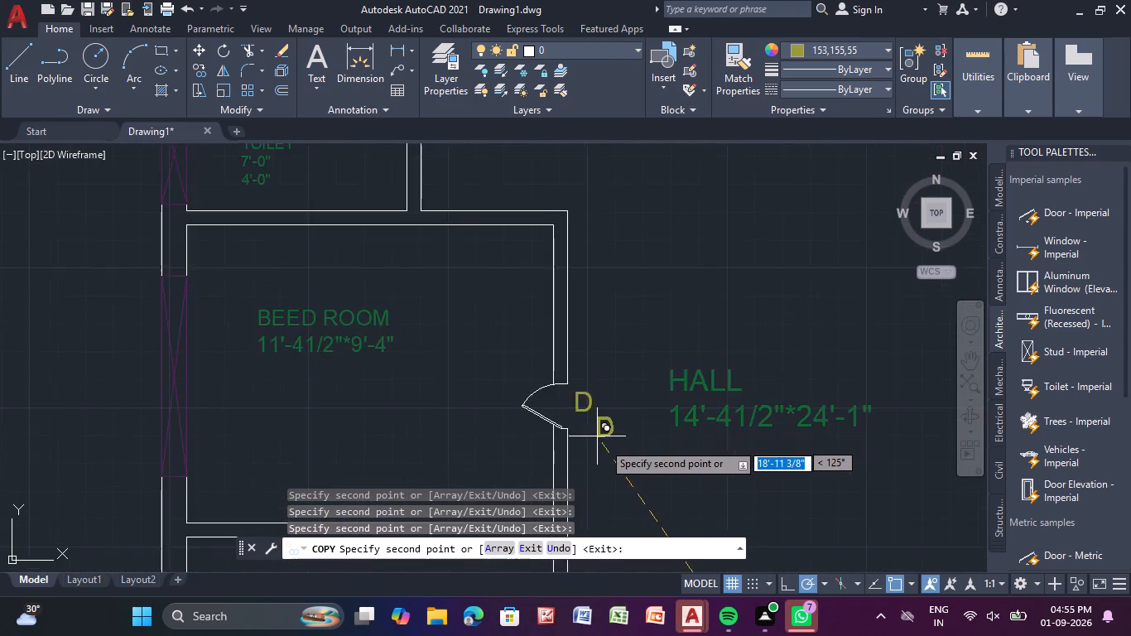
{"action": "scroll", "coordinate": [603, 442], "scroll_direction": "down", "scroll_amount": 1}
{"action": "middle_click_drag", "start_coordinate": [601, 442], "coordinate": [575, 214]}
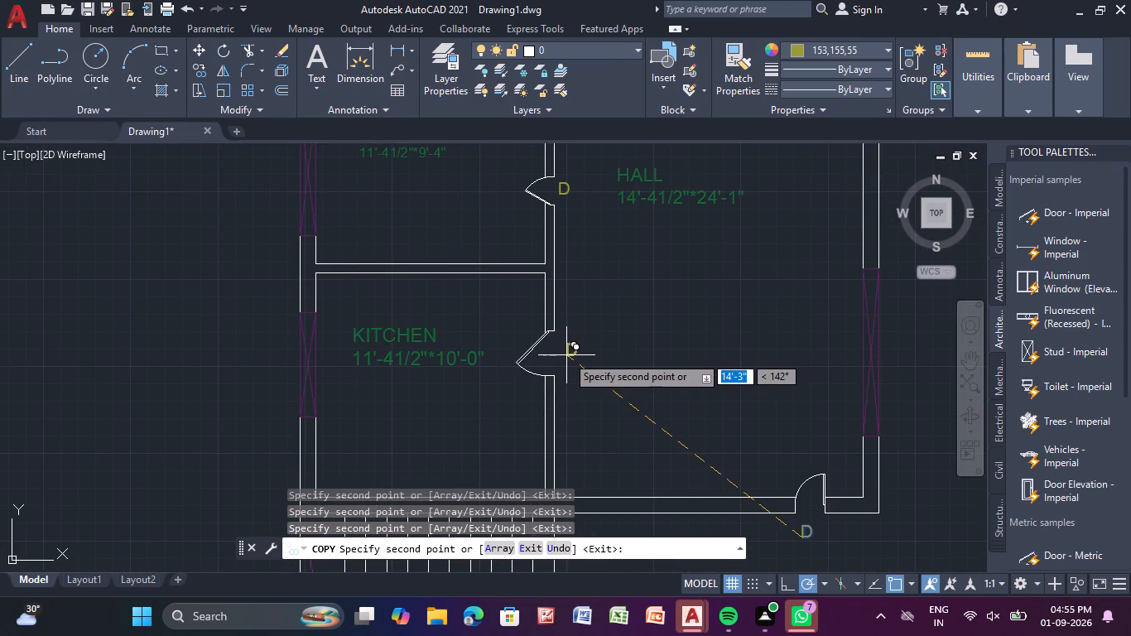
{"action": "scroll", "coordinate": [566, 355], "scroll_direction": "up", "scroll_amount": 2}
{"action": "left_click", "coordinate": [536, 359]}
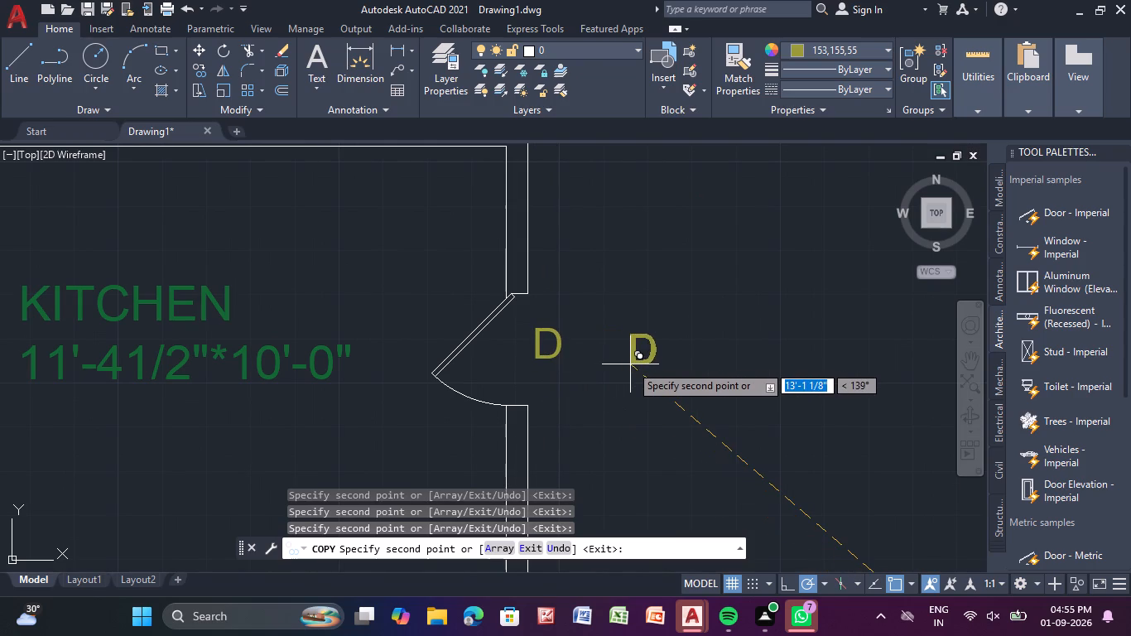
{"action": "key", "text": "Escape"}
Add the multiline text label D2 in the MASTER BEED ROOM, just above the door to the 7'-0" by 4'-0" toilet.
{"action": "scroll", "coordinate": [643, 363], "scroll_direction": "down", "scroll_amount": 2}
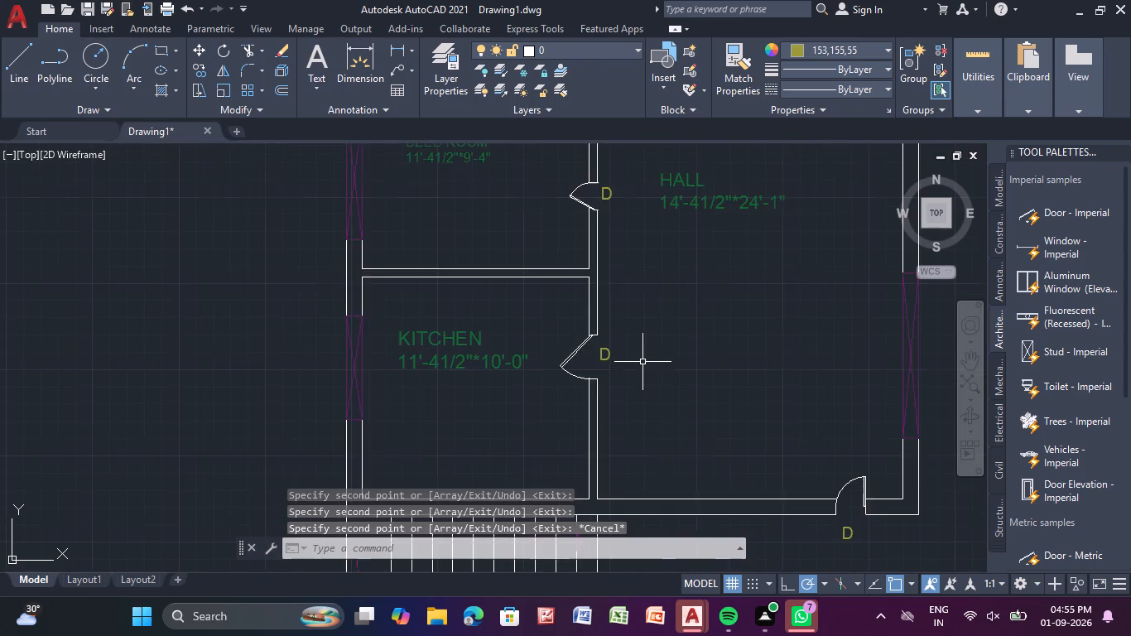
{"action": "scroll", "coordinate": [655, 337], "scroll_direction": "down", "scroll_amount": 1}
{"action": "middle_click_drag", "start_coordinate": [655, 337], "coordinate": [591, 488]}
{"action": "middle_click_drag", "start_coordinate": [606, 322], "coordinate": [615, 396]}
{"action": "left_click", "coordinate": [319, 57]}
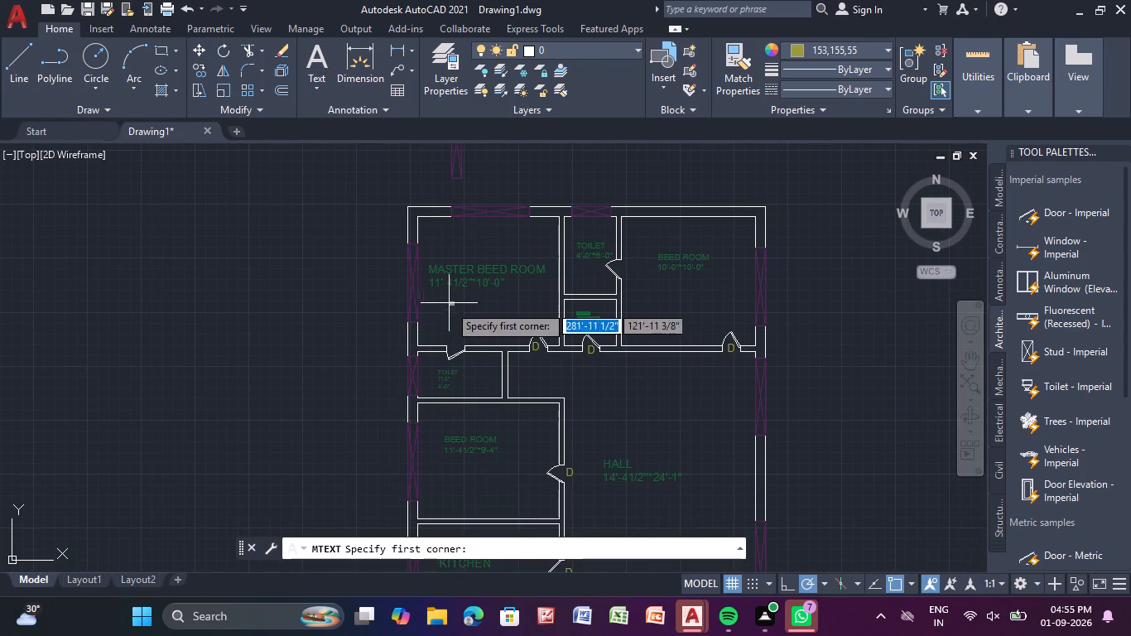
{"action": "middle_click_drag", "start_coordinate": [450, 312], "coordinate": [443, 273]}
{"action": "scroll", "coordinate": [445, 304], "scroll_direction": "up", "scroll_amount": 2}
{"action": "left_click", "coordinate": [433, 288]}
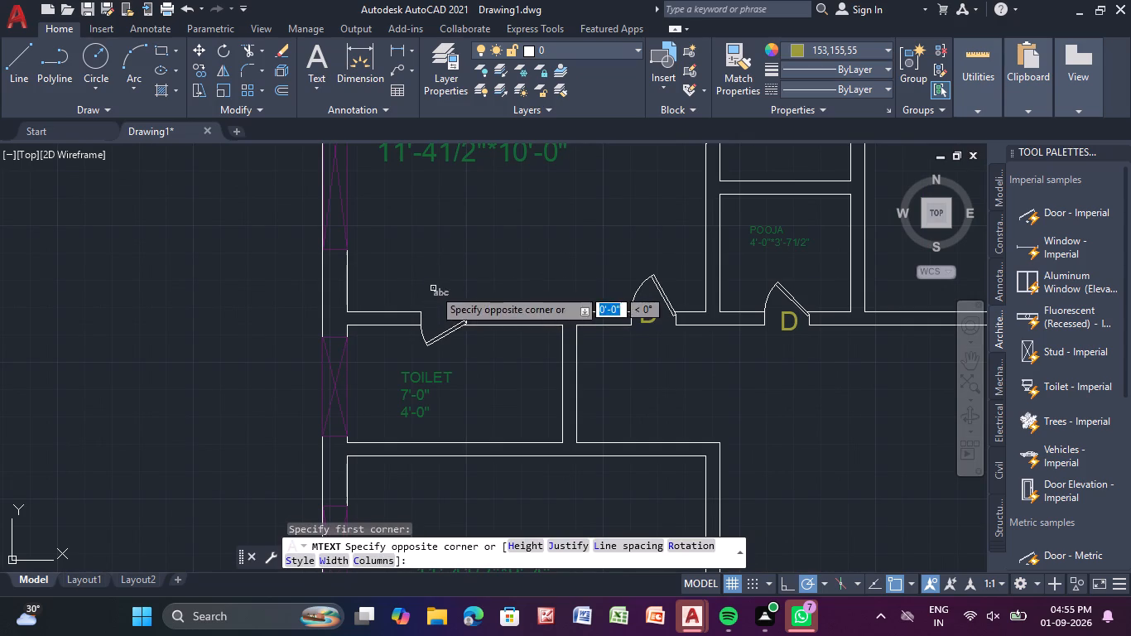
{"action": "left_click", "coordinate": [481, 310]}
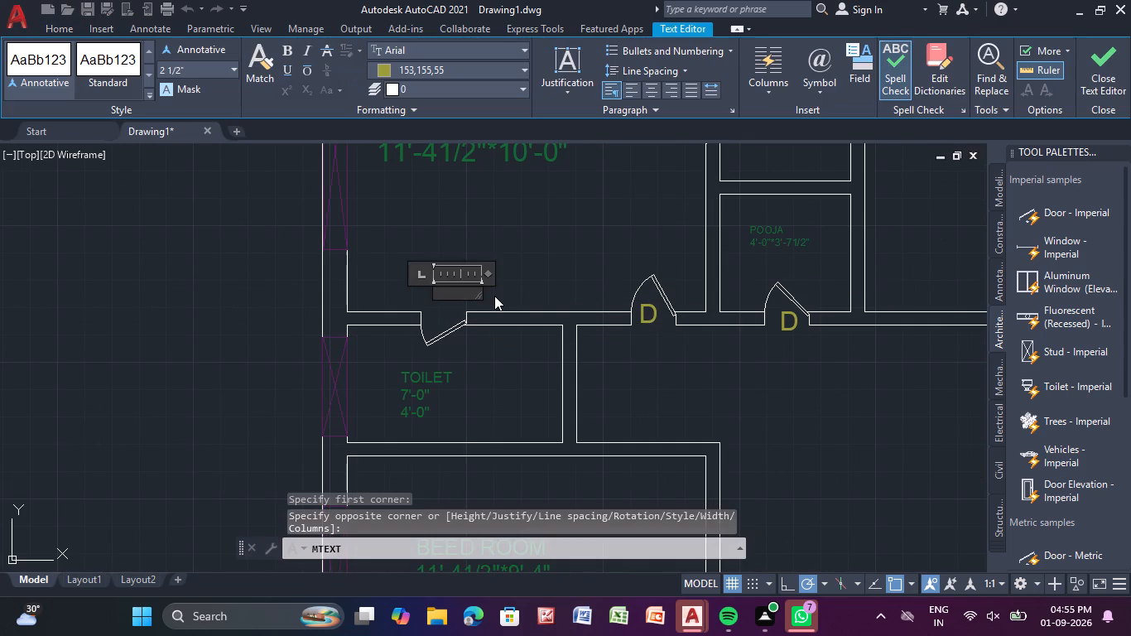
{"action": "type", "text": "D2"}
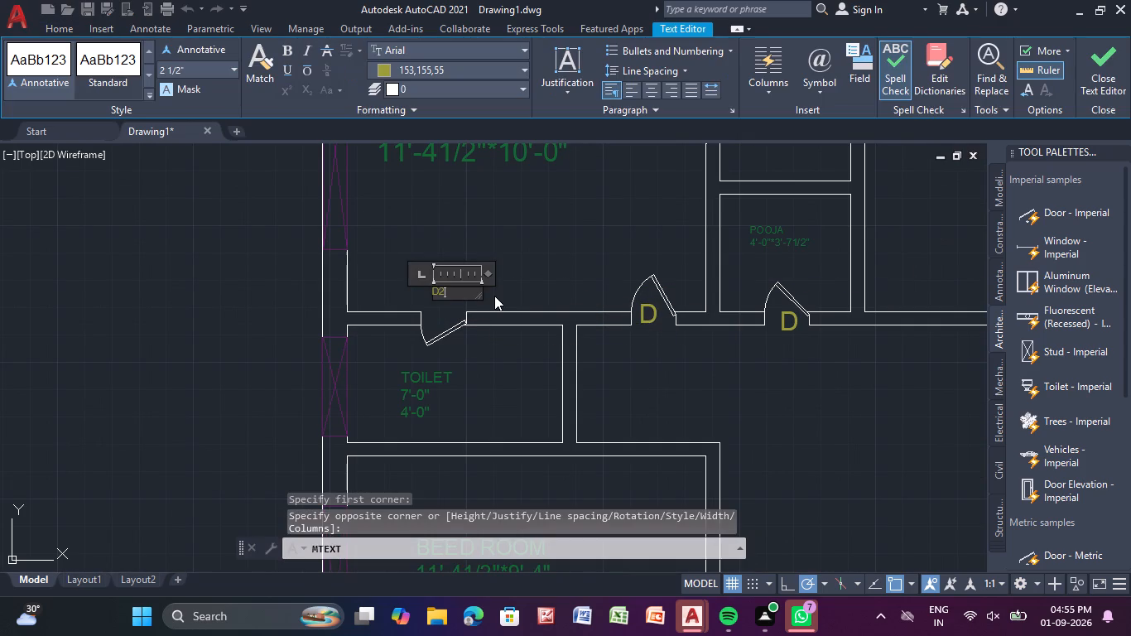
{"action": "key", "text": "Return"}
{"action": "right_click", "coordinate": [494, 296]}
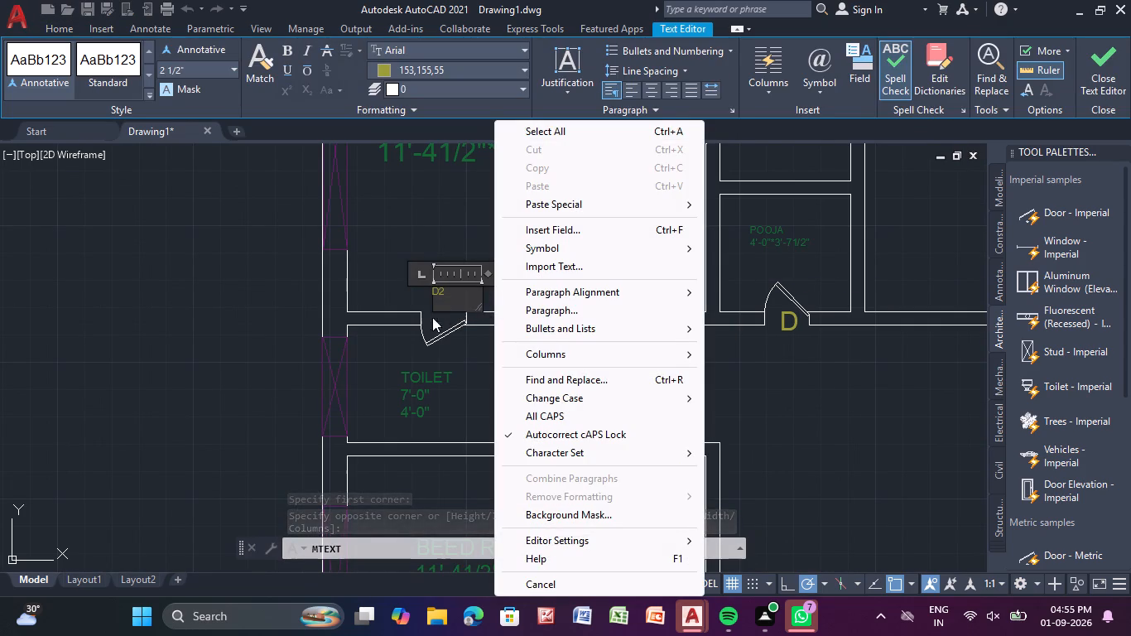
{"action": "left_click", "coordinate": [397, 348]}
Scale up the D2 label above the toilet door, using a base point at the text.
{"action": "left_click", "coordinate": [440, 291]}
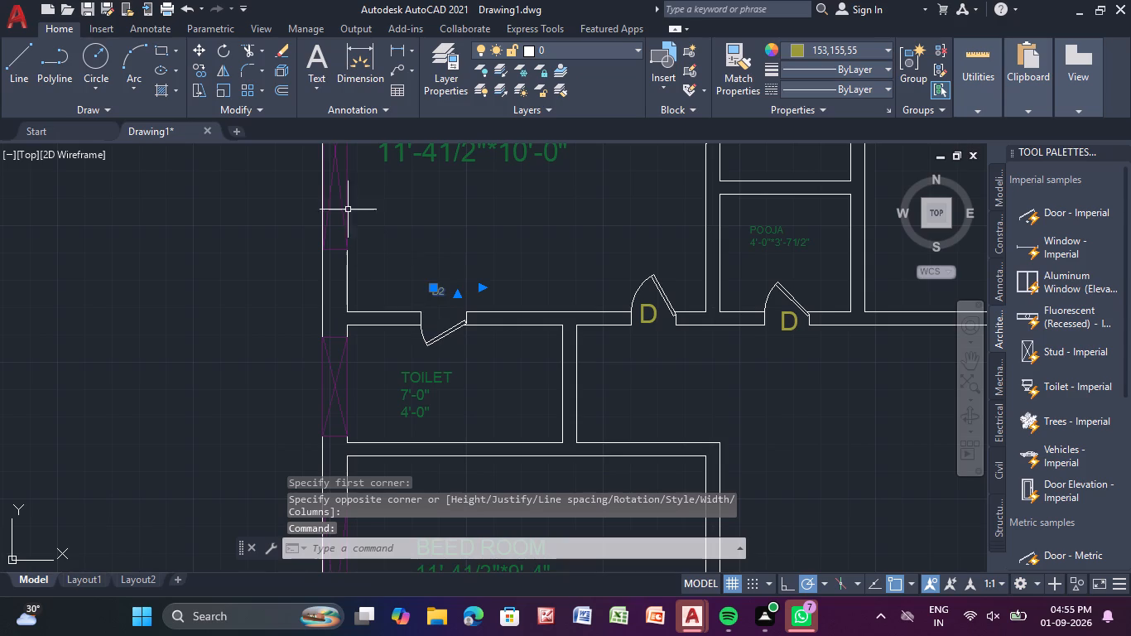
{"action": "left_click", "coordinate": [214, 85]}
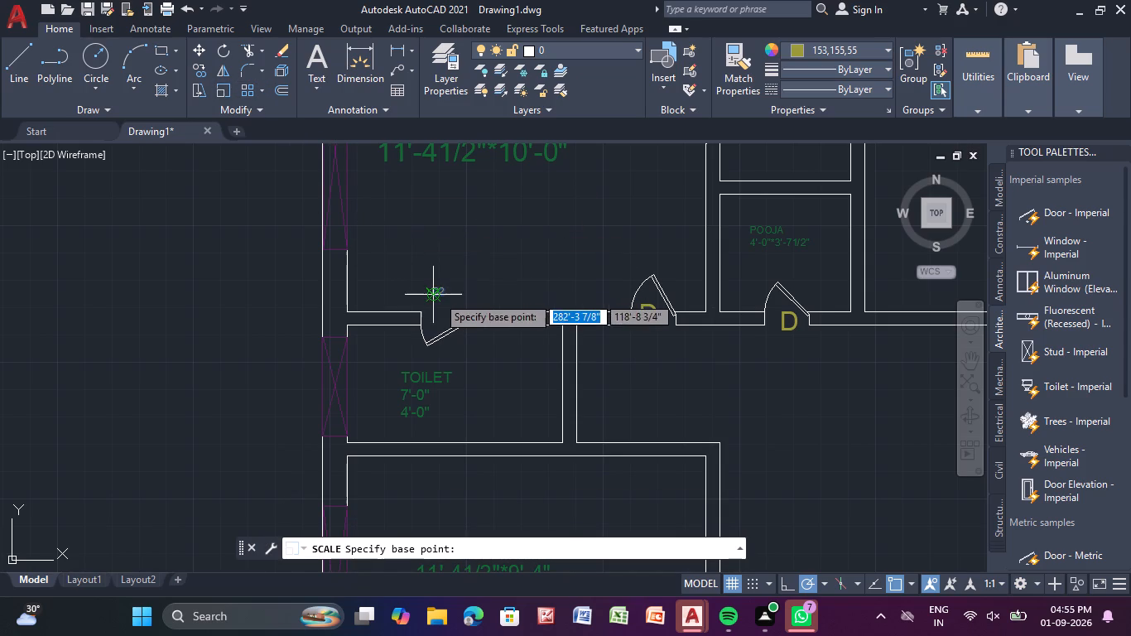
{"action": "left_click", "coordinate": [438, 296]}
{"action": "left_click", "coordinate": [483, 316]}
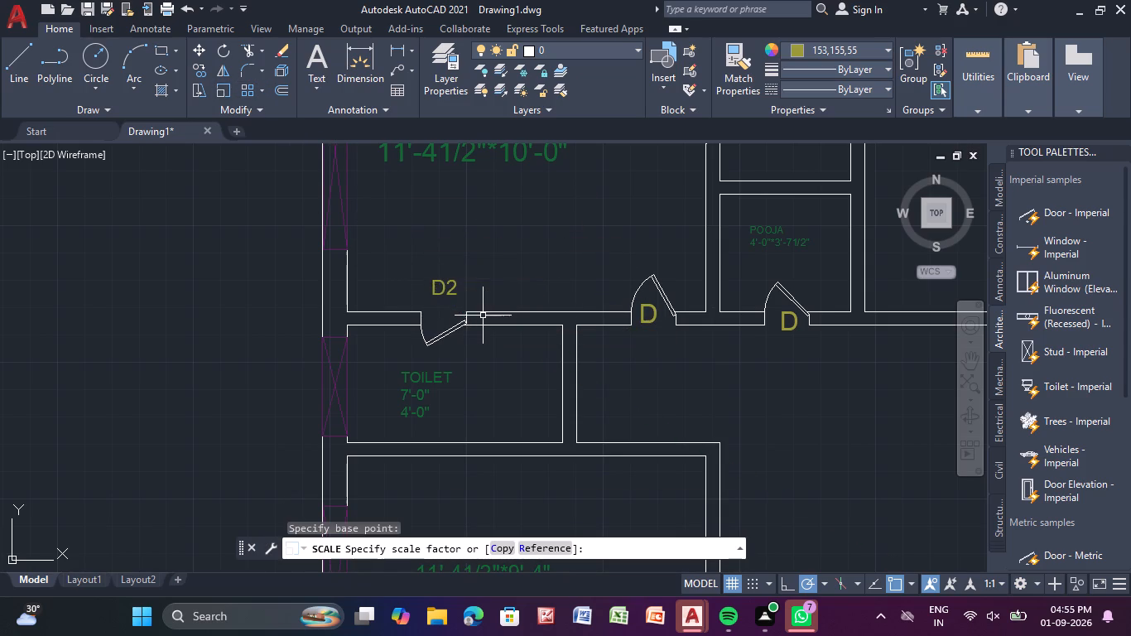
Move the enlarged D2 label down so it sits directly above the toilet door opening.
{"action": "left_click", "coordinate": [442, 290]}
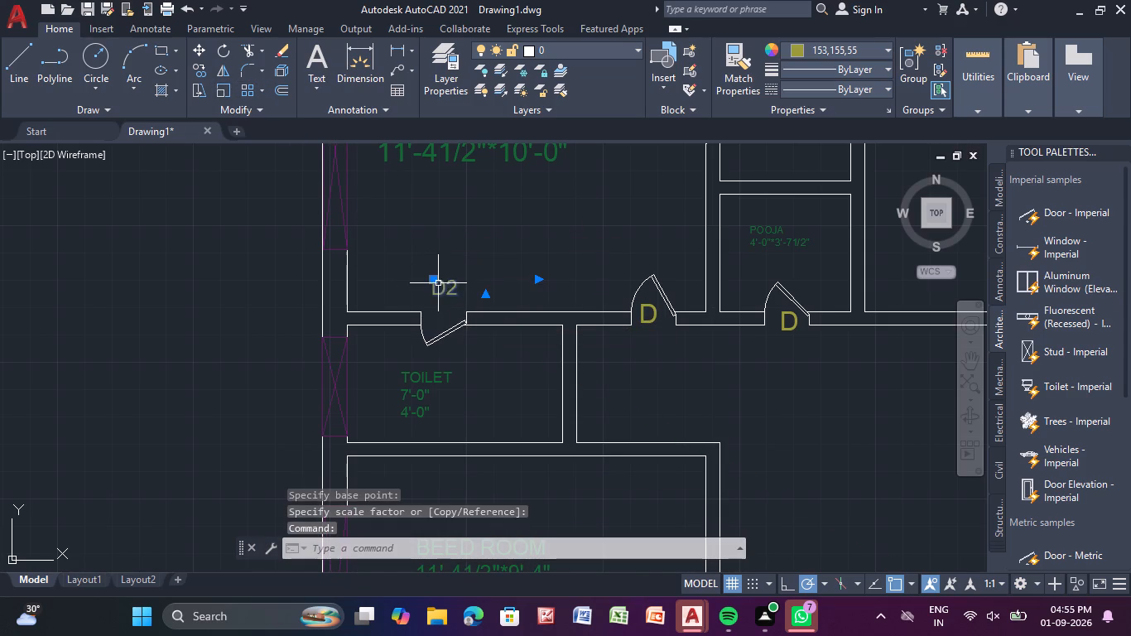
{"action": "left_click", "coordinate": [435, 277]}
{"action": "left_click", "coordinate": [431, 296]}
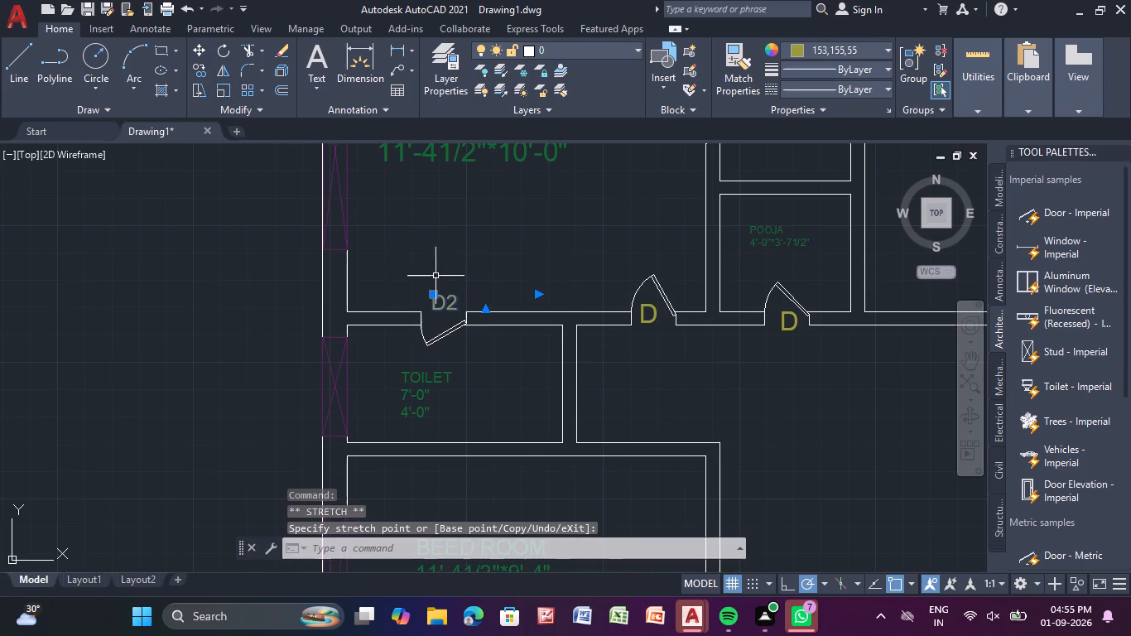
Copy the D2 label to the 4'-0"*6'-0" toilet's door, on the 10'-0"*10'-0" bedroom side, and end the copying.
{"action": "left_click", "coordinate": [201, 70]}
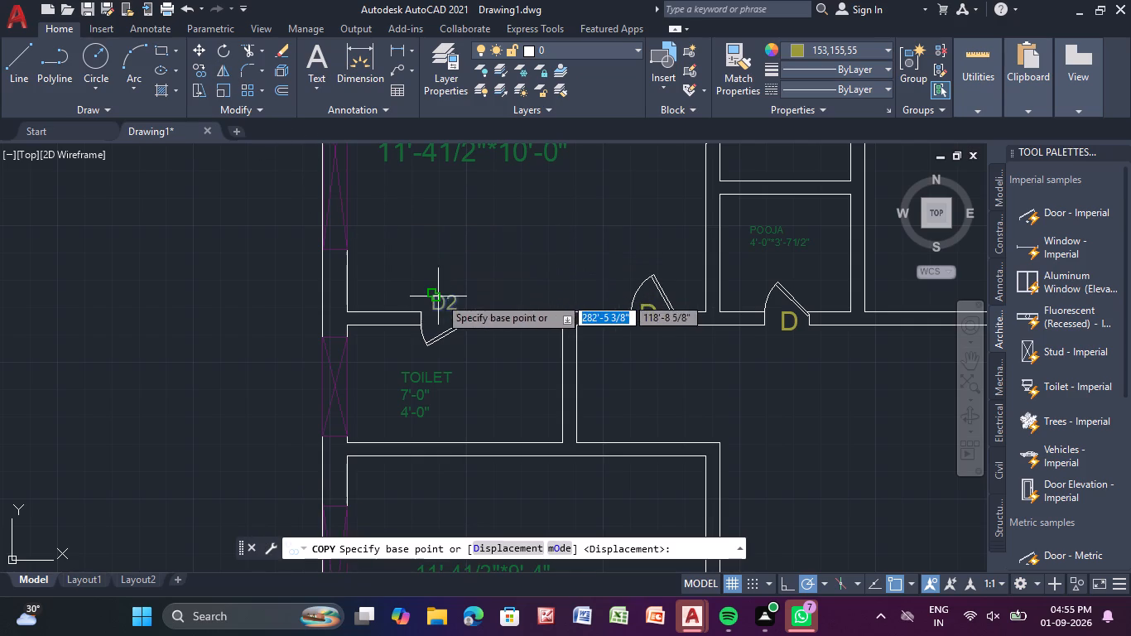
{"action": "left_click", "coordinate": [440, 297]}
{"action": "scroll", "coordinate": [640, 235], "scroll_direction": "down", "scroll_amount": 1}
{"action": "middle_click_drag", "start_coordinate": [640, 235], "coordinate": [459, 329]}
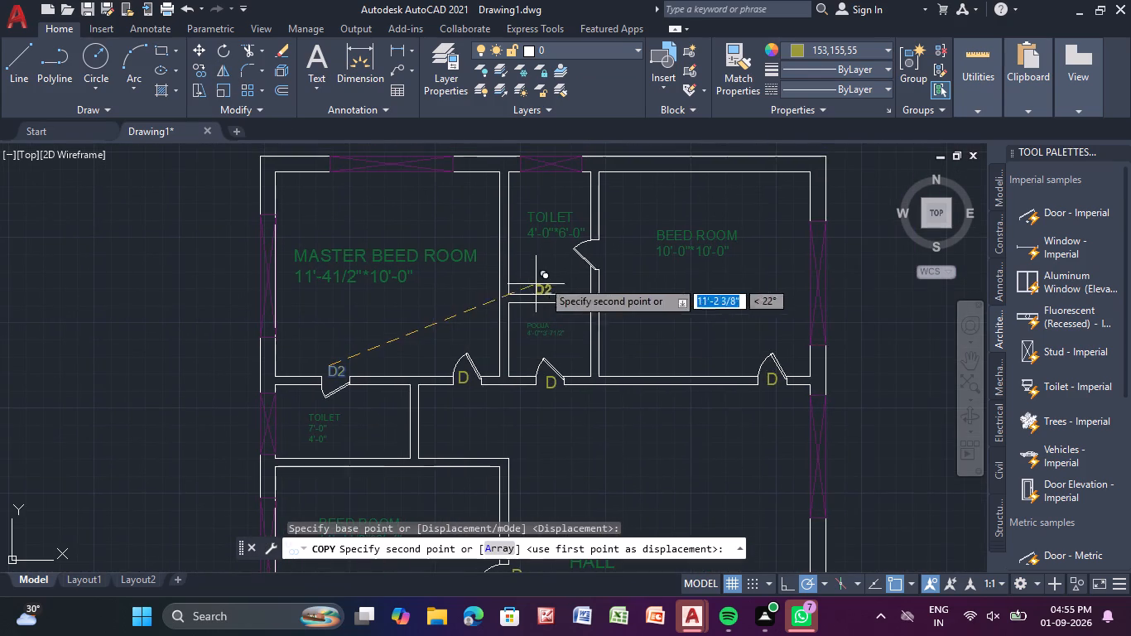
{"action": "scroll", "coordinate": [624, 253], "scroll_direction": "up", "scroll_amount": 2}
{"action": "left_click", "coordinate": [562, 249]}
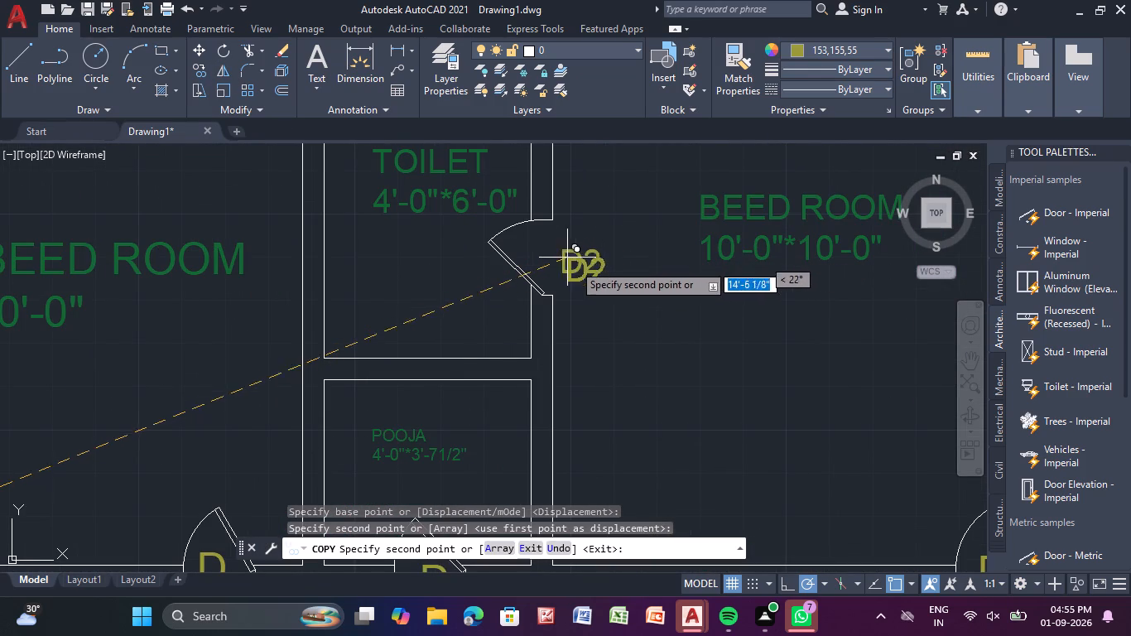
{"action": "key", "text": "Escape"}
{"action": "key", "text": "Escape"}
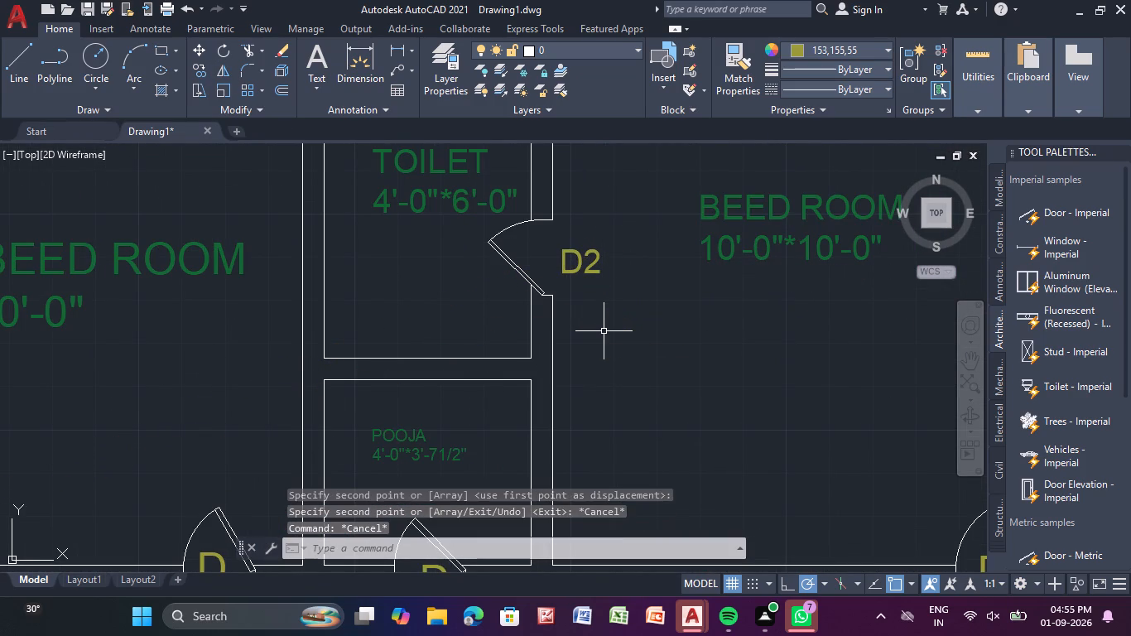
Examine the whole floor plan and its door labels, from the entrance and staircase up to the bedrooms.
{"action": "scroll", "coordinate": [604, 331], "scroll_direction": "down", "scroll_amount": 5}
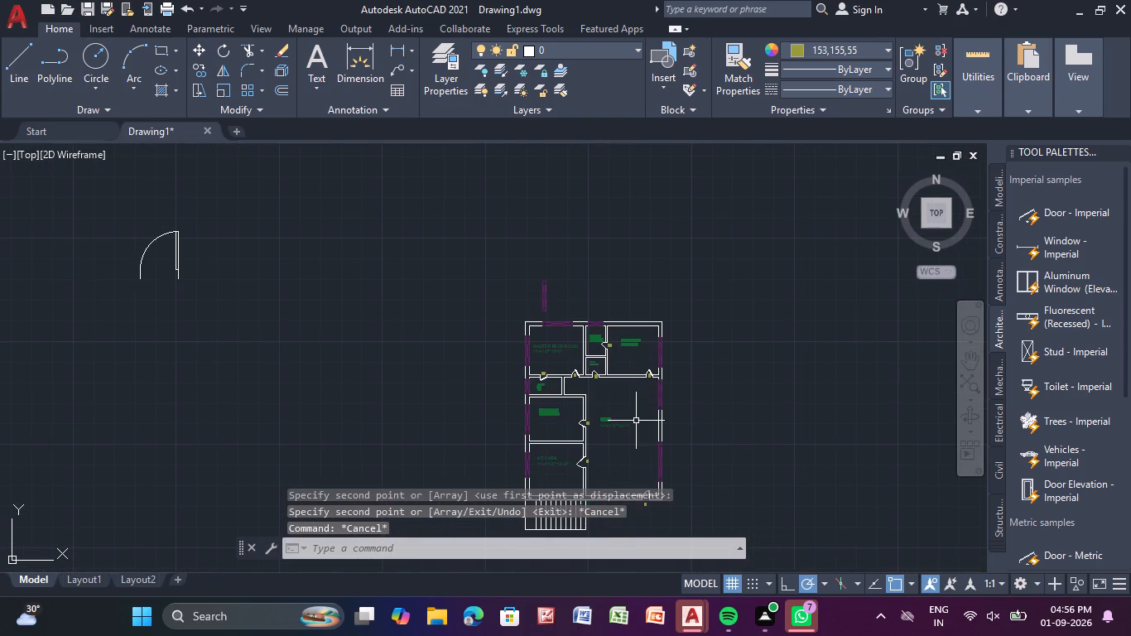
{"action": "middle_click_drag", "start_coordinate": [636, 421], "coordinate": [592, 288]}
{"action": "middle_click_drag", "start_coordinate": [580, 319], "coordinate": [583, 282]}
{"action": "scroll", "coordinate": [583, 291], "scroll_direction": "up", "scroll_amount": 2}
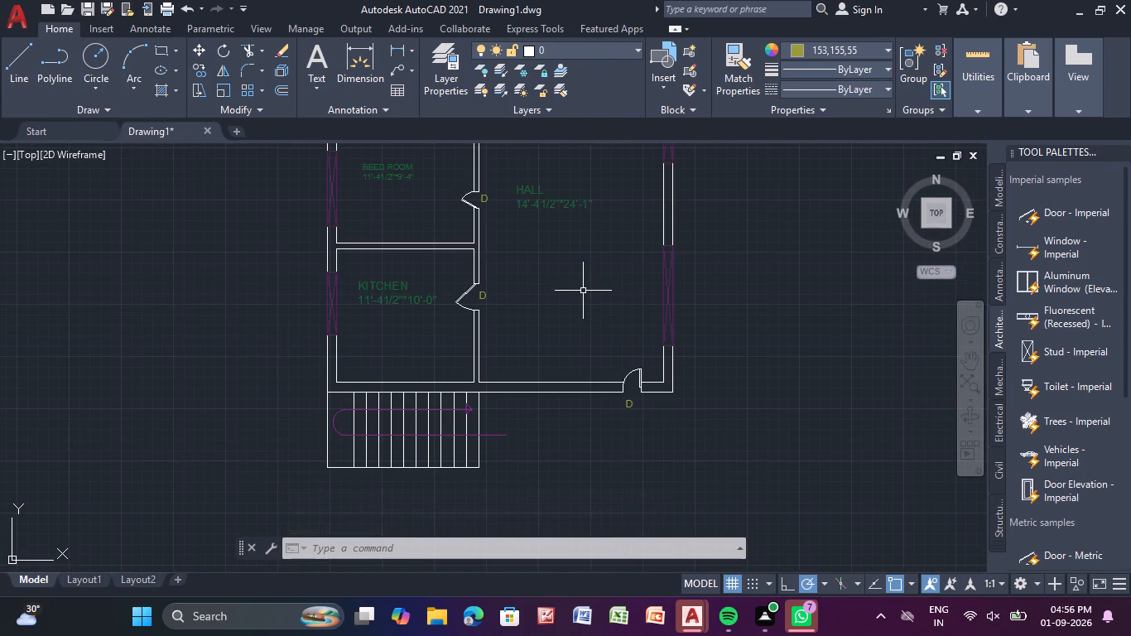
{"action": "scroll", "coordinate": [583, 291], "scroll_direction": "down", "scroll_amount": 1}
{"action": "scroll", "coordinate": [673, 418], "scroll_direction": "up", "scroll_amount": 3}
{"action": "middle_click_drag", "start_coordinate": [517, 332], "coordinate": [561, 400]}
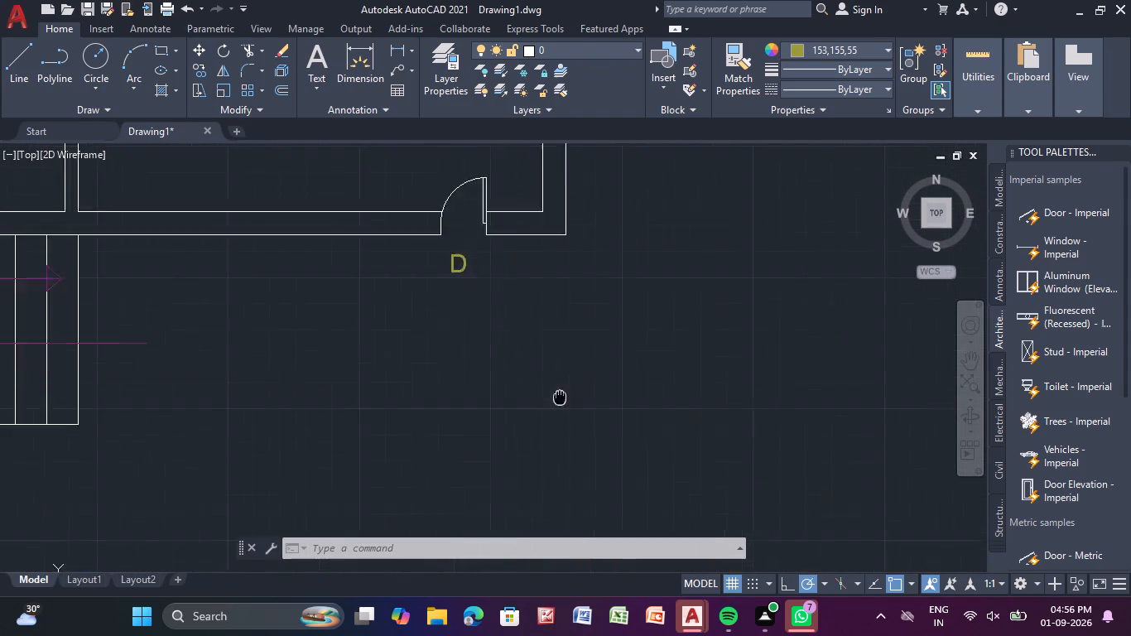
{"action": "middle_click_drag", "start_coordinate": [561, 400], "coordinate": [587, 465]}
{"action": "scroll", "coordinate": [587, 467], "scroll_direction": "down", "scroll_amount": 2}
{"action": "scroll", "coordinate": [508, 304], "scroll_direction": "down", "scroll_amount": 2}
{"action": "middle_click_drag", "start_coordinate": [503, 327], "coordinate": [493, 349]}
{"action": "middle_click_drag", "start_coordinate": [479, 253], "coordinate": [476, 284]}
{"action": "middle_click_drag", "start_coordinate": [476, 280], "coordinate": [475, 280]}
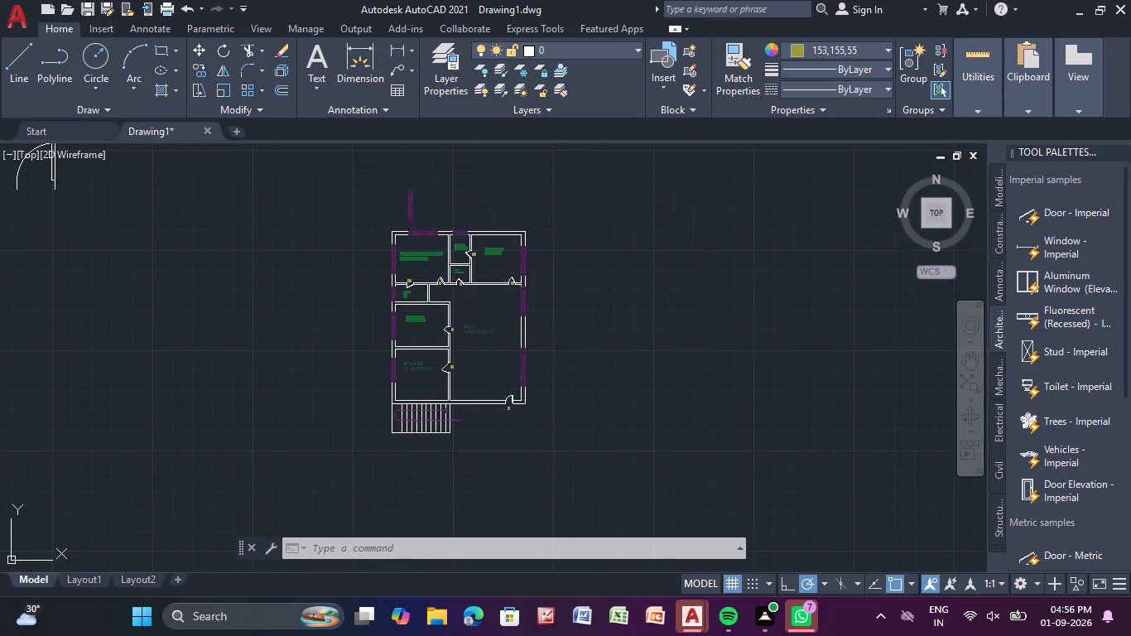
{"action": "middle_click_drag", "start_coordinate": [475, 280], "coordinate": [491, 320]}
{"action": "scroll", "coordinate": [495, 307], "scroll_direction": "up", "scroll_amount": 1}
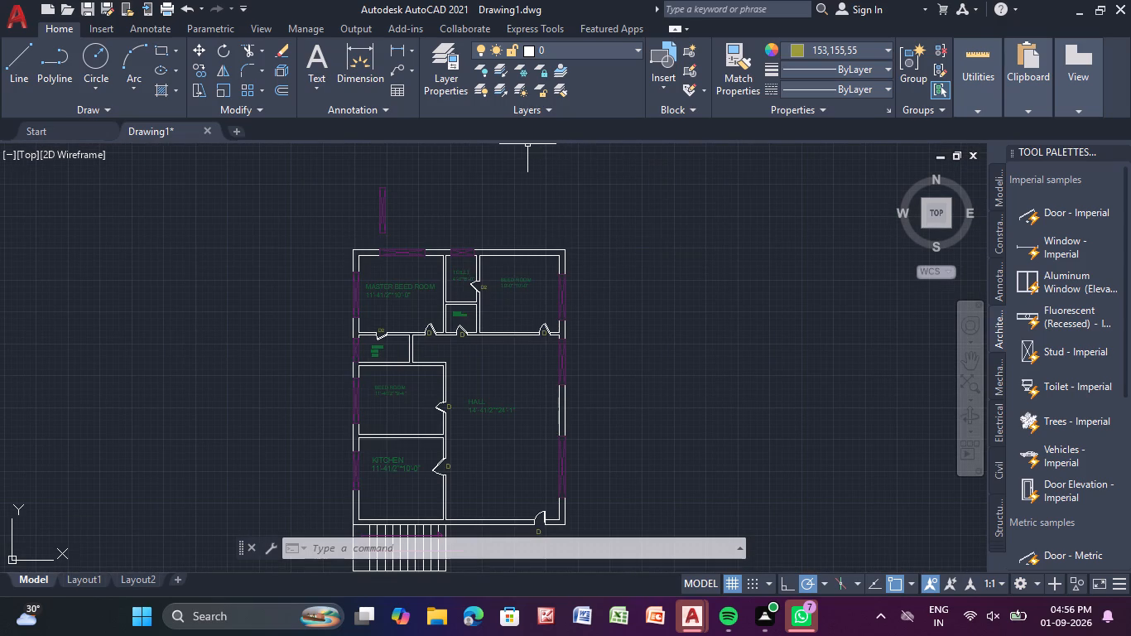
Load the ACAD_ISO02W100 (ISO dash) linetype into the drawing.
{"action": "left_click", "coordinate": [854, 46]}
{"action": "left_click", "coordinate": [854, 46]}
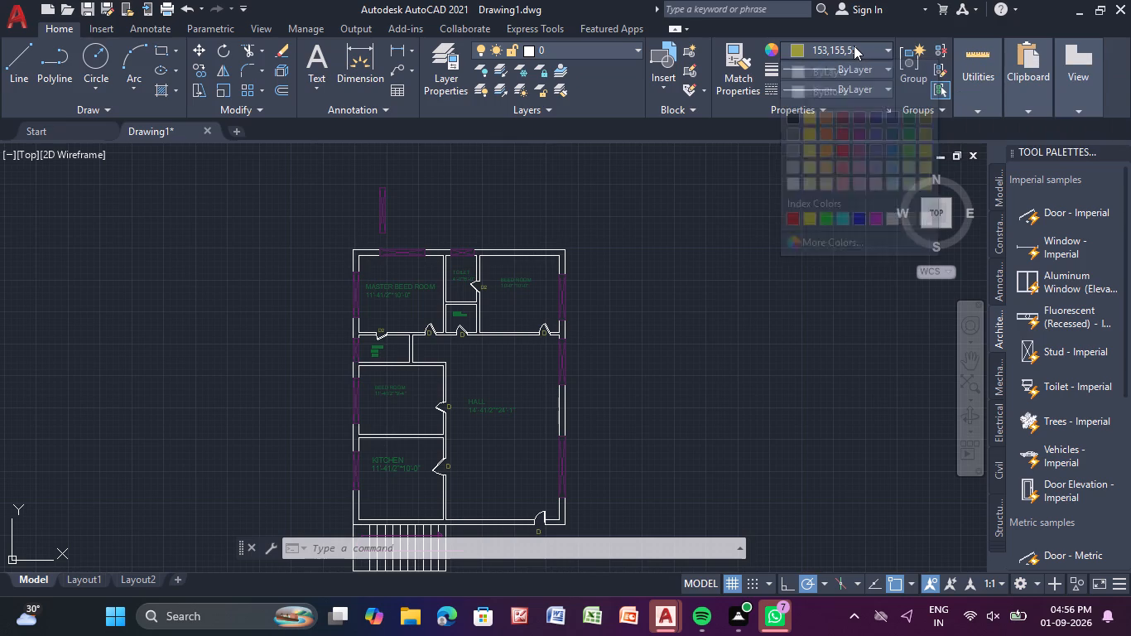
{"action": "left_click", "coordinate": [849, 87]}
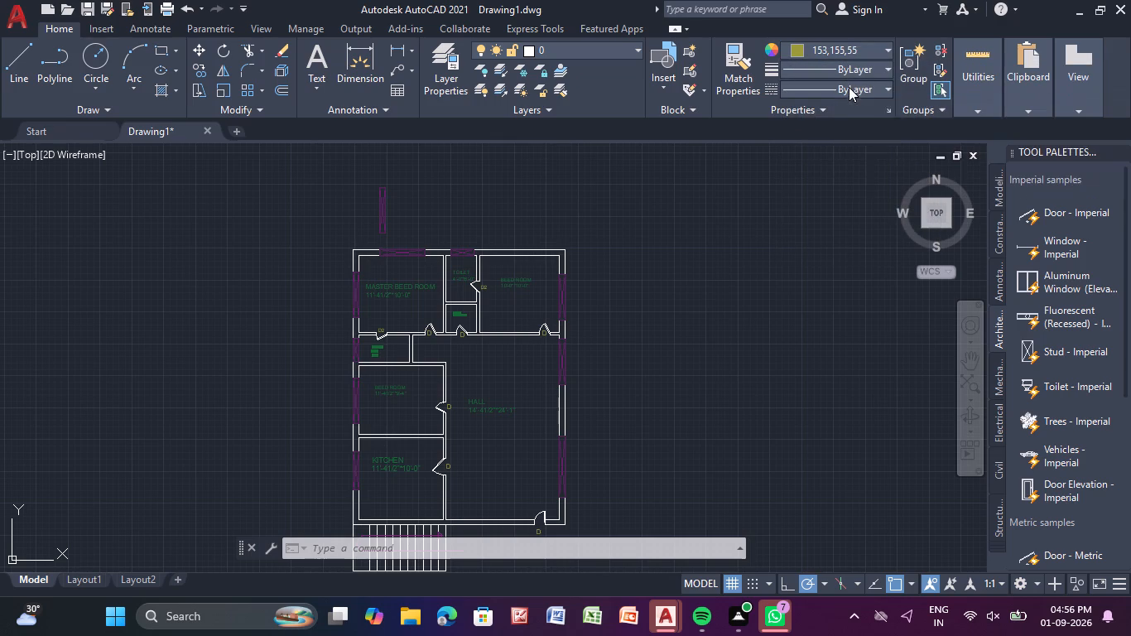
{"action": "left_click", "coordinate": [830, 171]}
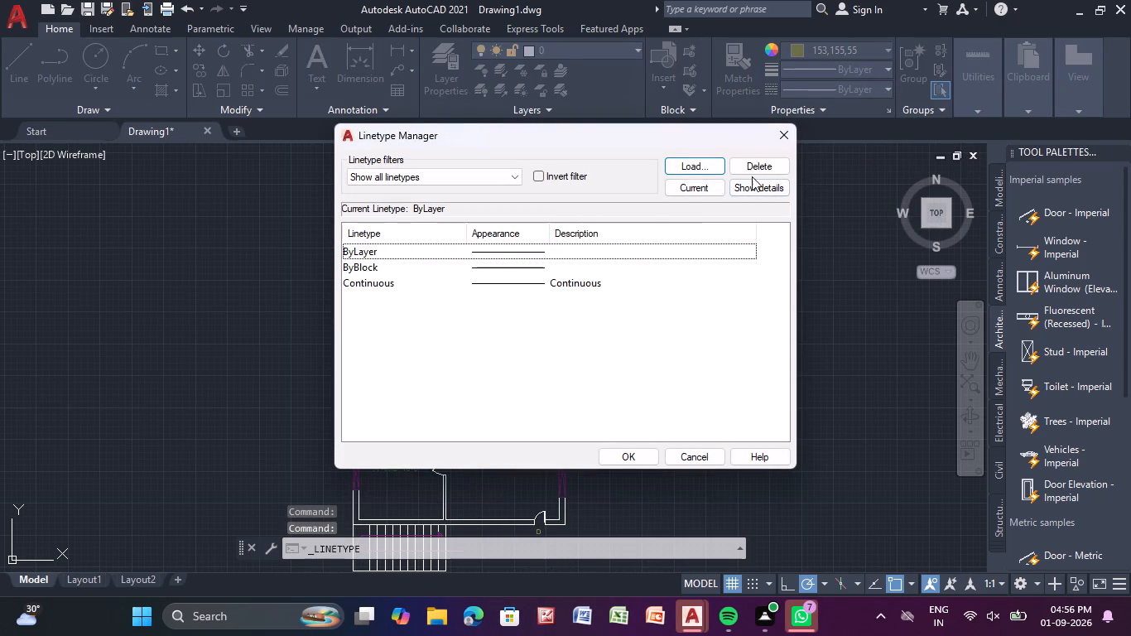
{"action": "left_click", "coordinate": [690, 163]}
{"action": "left_click", "coordinate": [609, 277]}
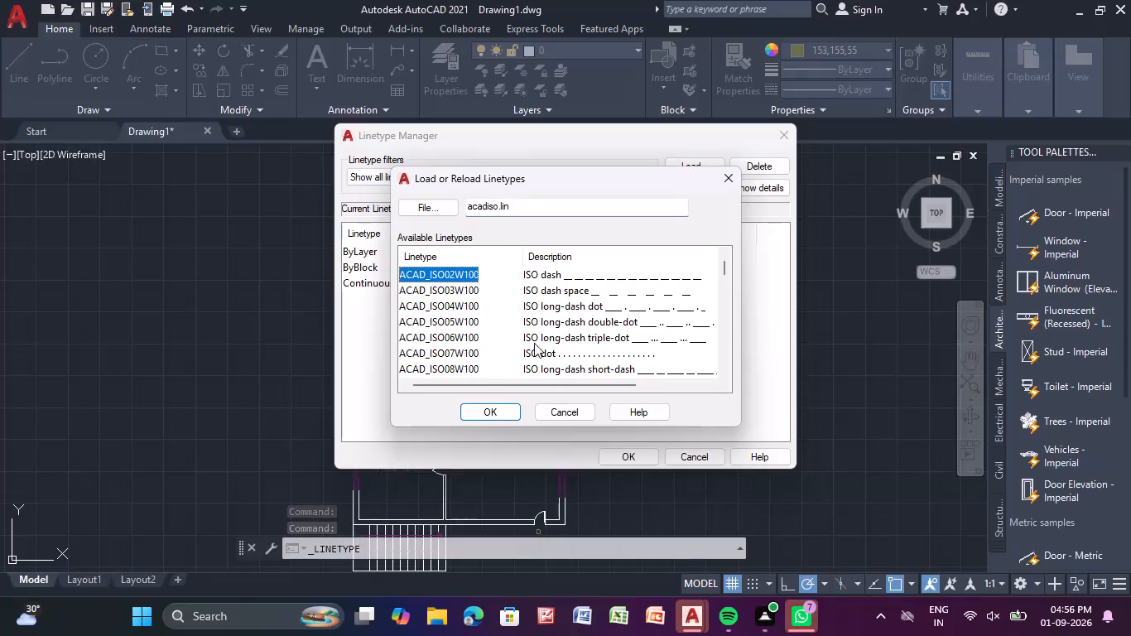
{"action": "left_click", "coordinate": [506, 408]}
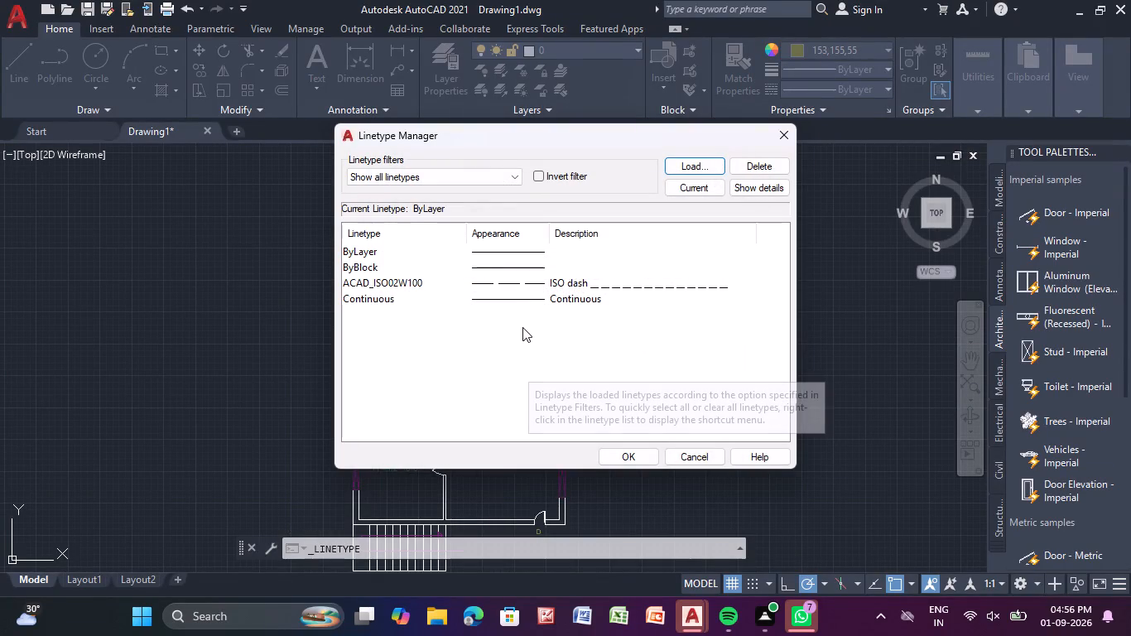
{"action": "left_click", "coordinate": [528, 282]}
{"action": "left_click", "coordinate": [629, 460]}
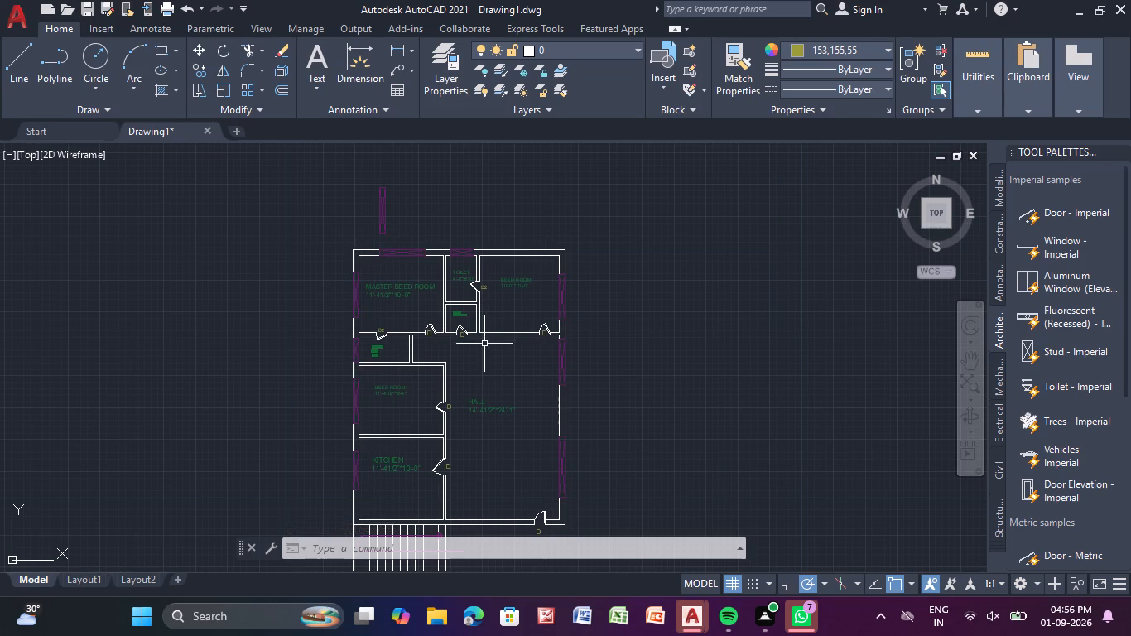
Set the current linetype for new objects to the dashed ACAD_ISO02W100.
{"action": "middle_click_drag", "start_coordinate": [484, 335], "coordinate": [475, 276]}
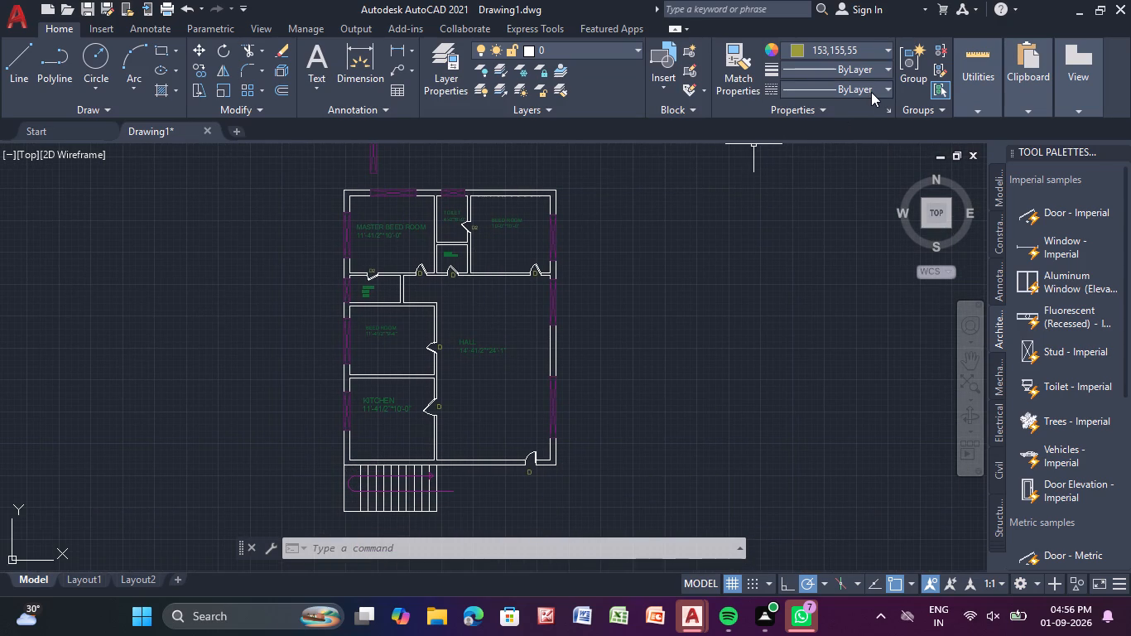
{"action": "left_click", "coordinate": [871, 92]}
{"action": "left_click", "coordinate": [861, 149]}
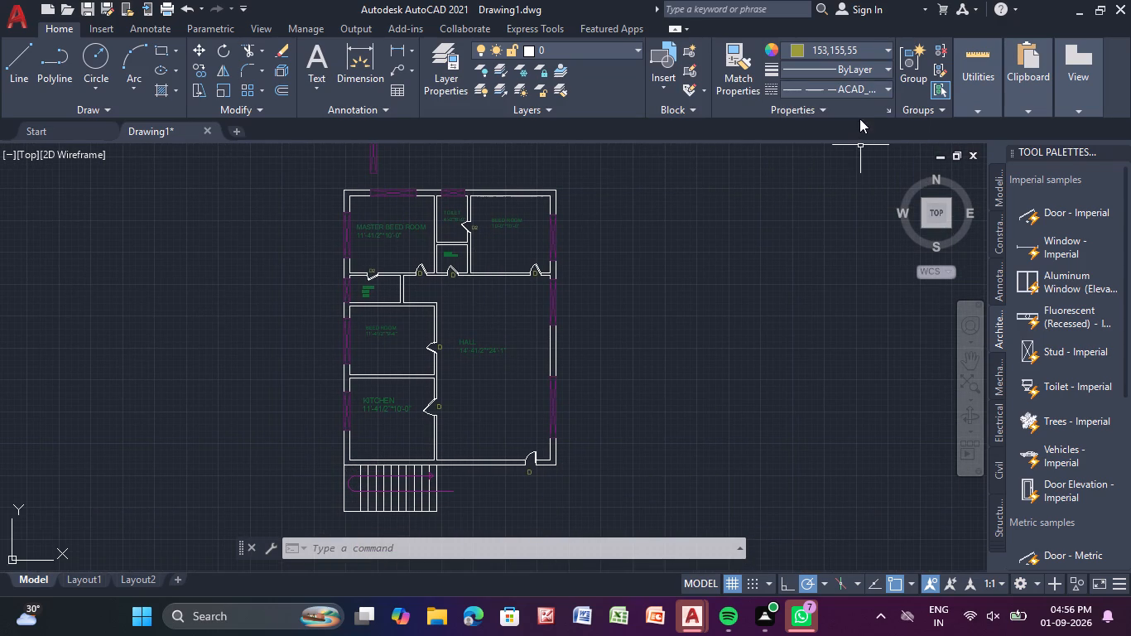
Open the full object properties and examine the general settings, including the available layers.
{"action": "left_click", "coordinate": [883, 106]}
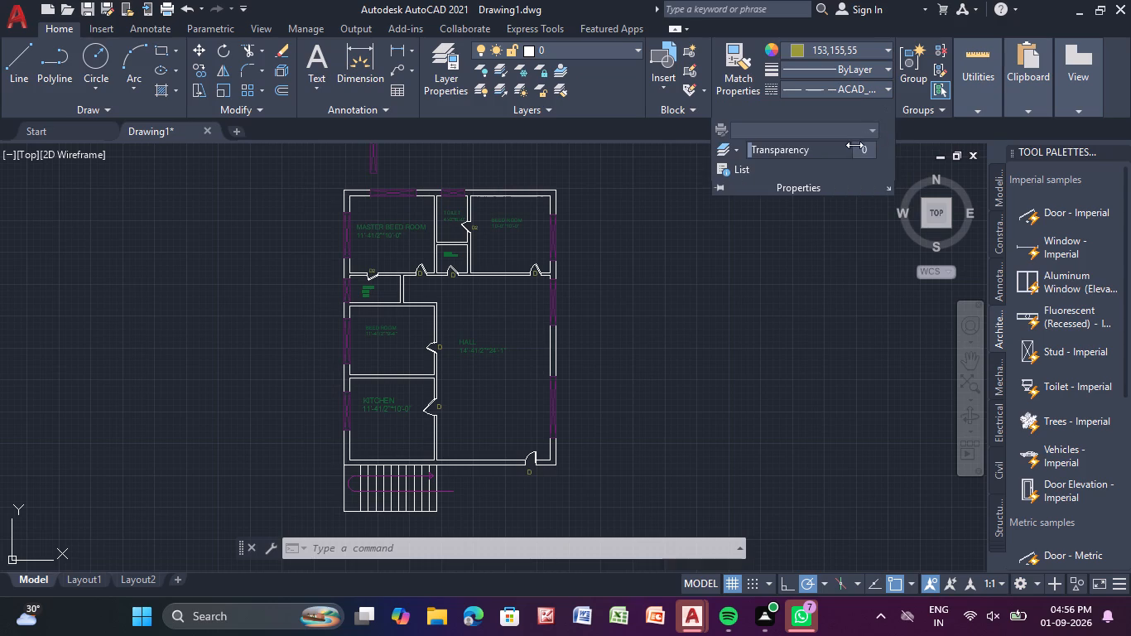
{"action": "left_click", "coordinate": [805, 246]}
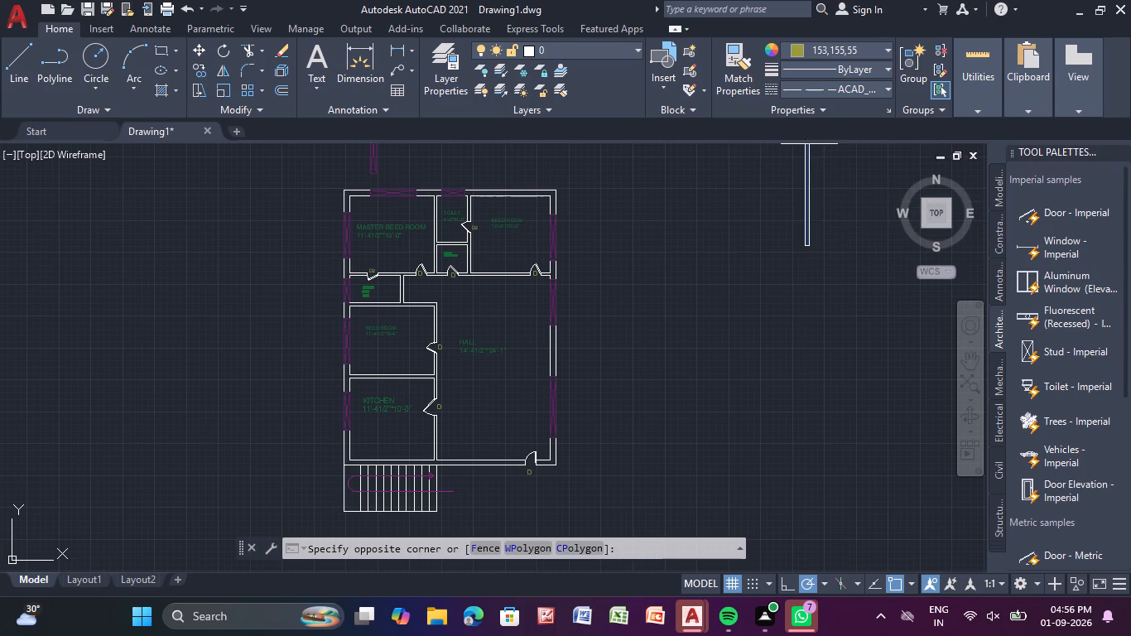
{"action": "left_click", "coordinate": [798, 180]}
{"action": "left_click", "coordinate": [890, 109]}
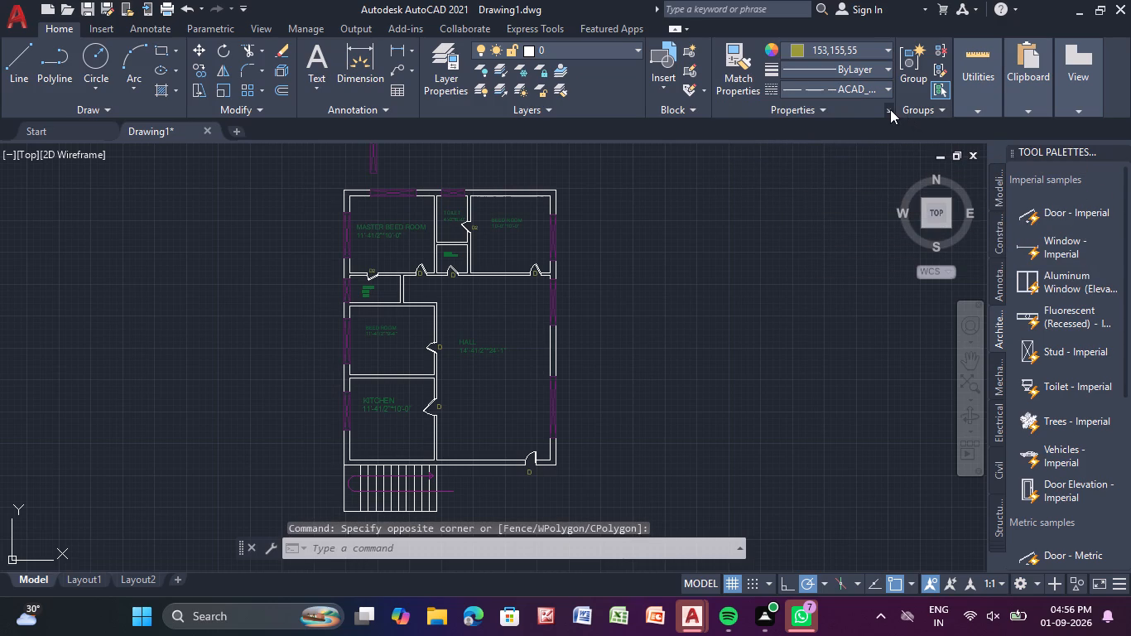
{"action": "left_click", "coordinate": [112, 129]}
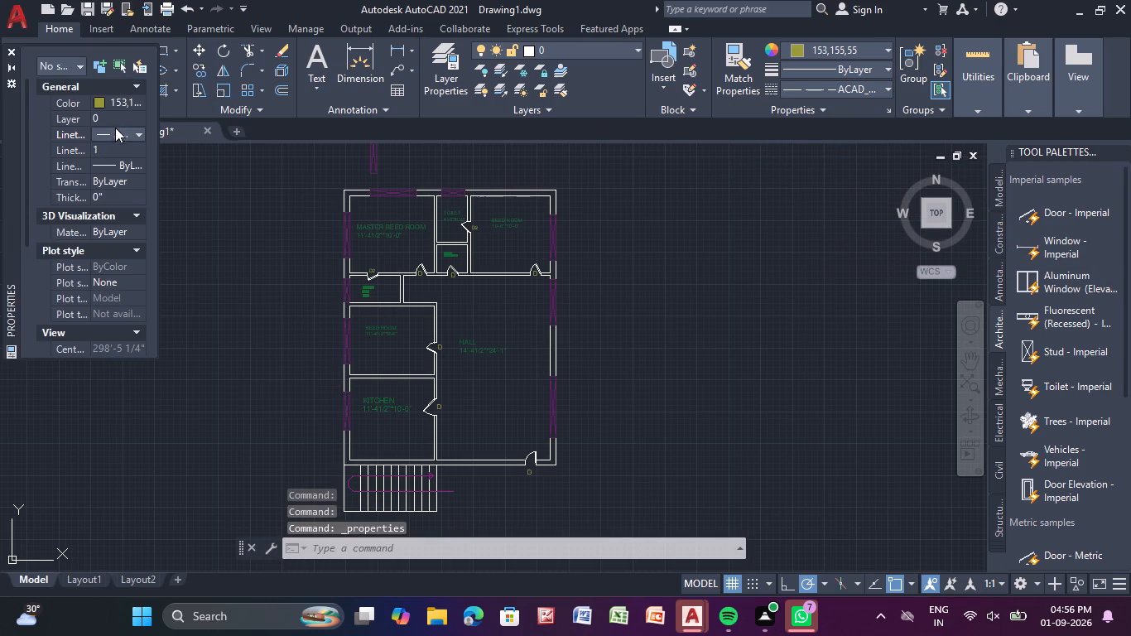
{"action": "left_click", "coordinate": [128, 115]}
{"action": "left_click", "coordinate": [136, 114]}
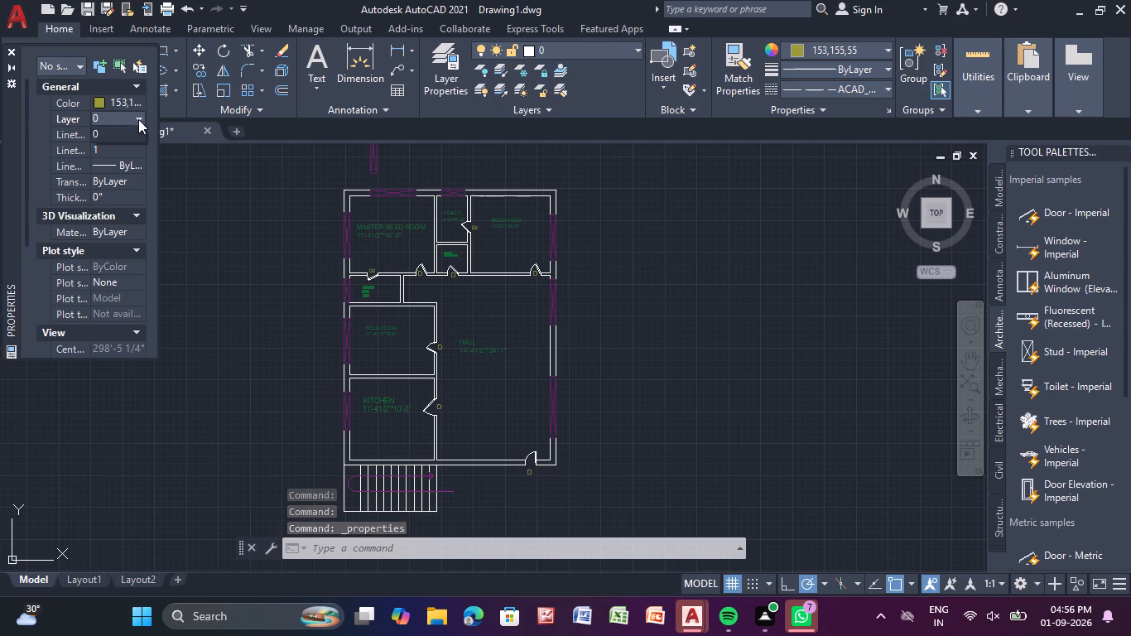
{"action": "left_click", "coordinate": [235, 196]}
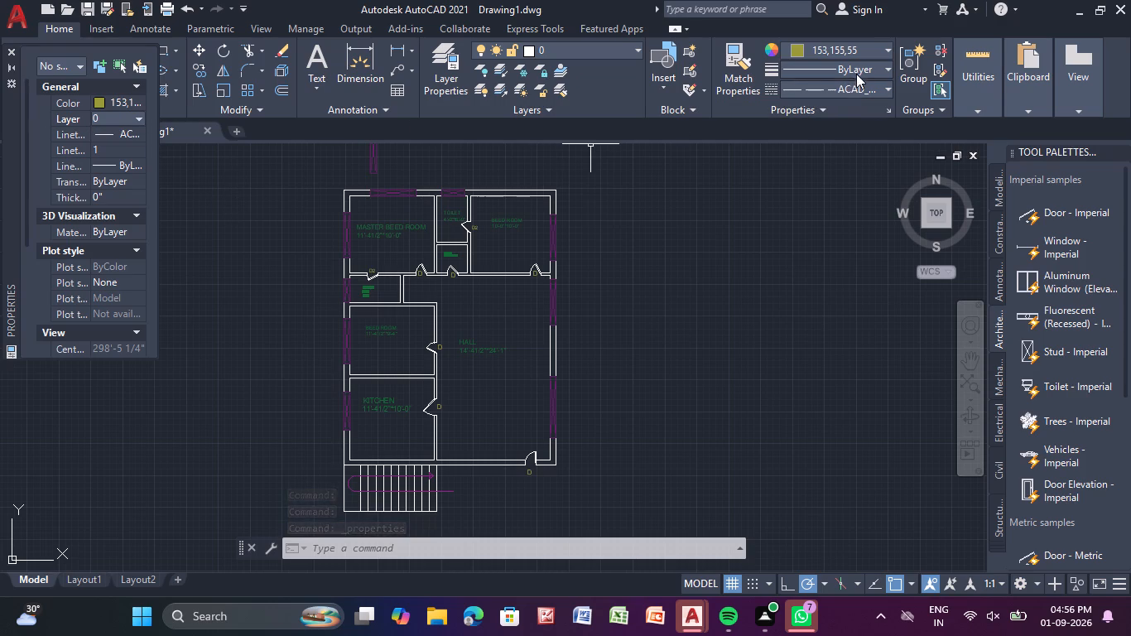
Set the current lineweight for new objects to 0.05 mm and close the object properties.
{"action": "left_click", "coordinate": [859, 70]}
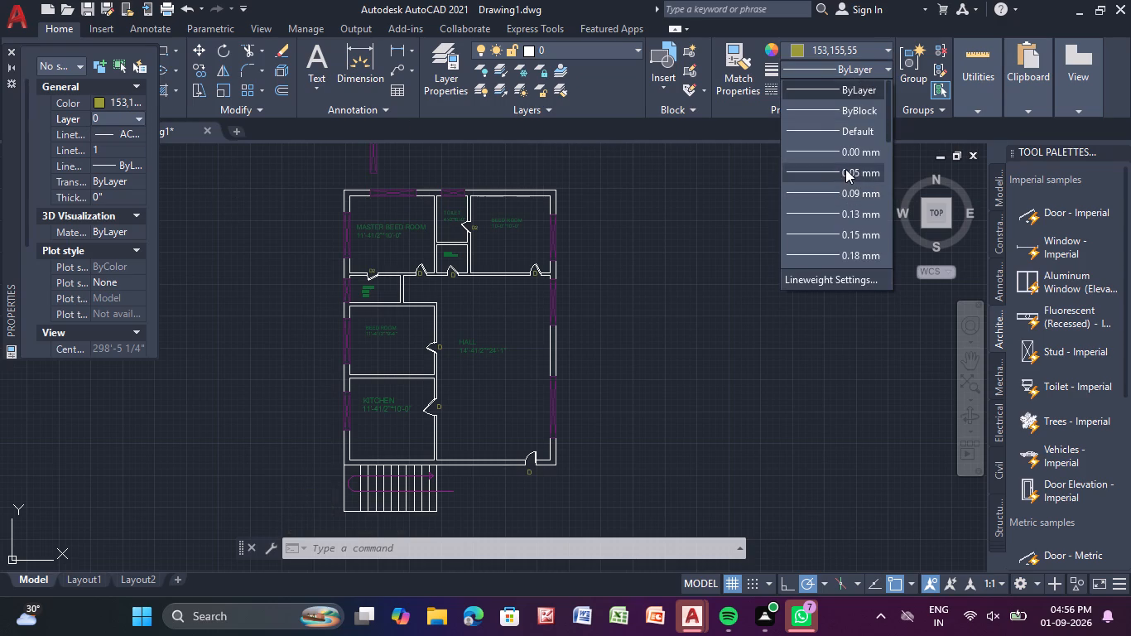
{"action": "left_click", "coordinate": [845, 169]}
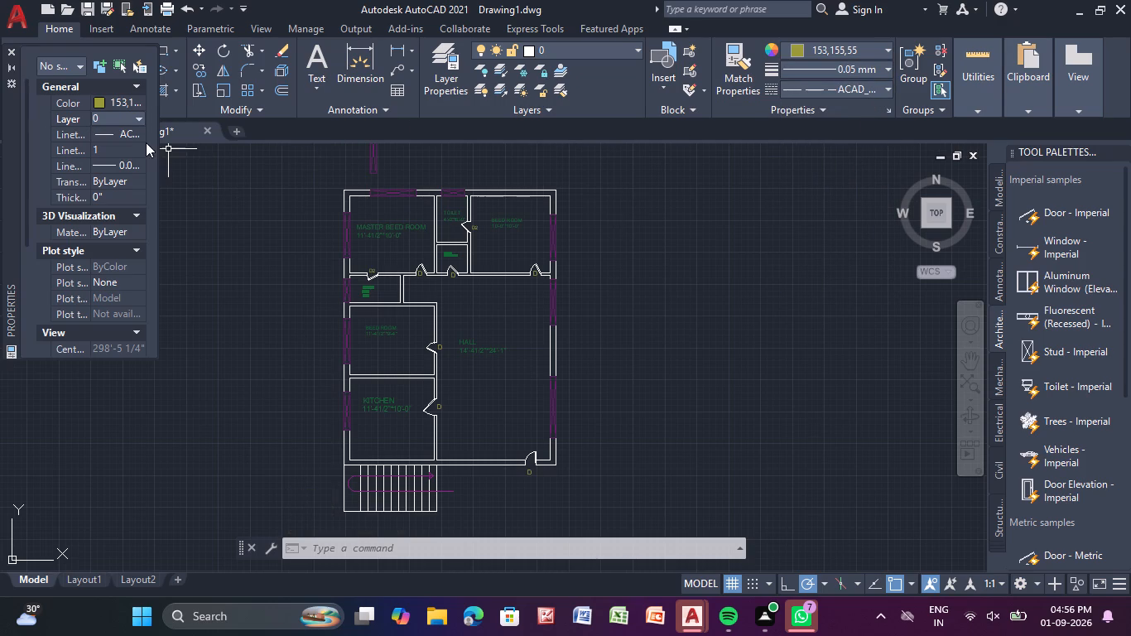
{"action": "left_click", "coordinate": [229, 190]}
{"action": "left_click", "coordinate": [279, 205]}
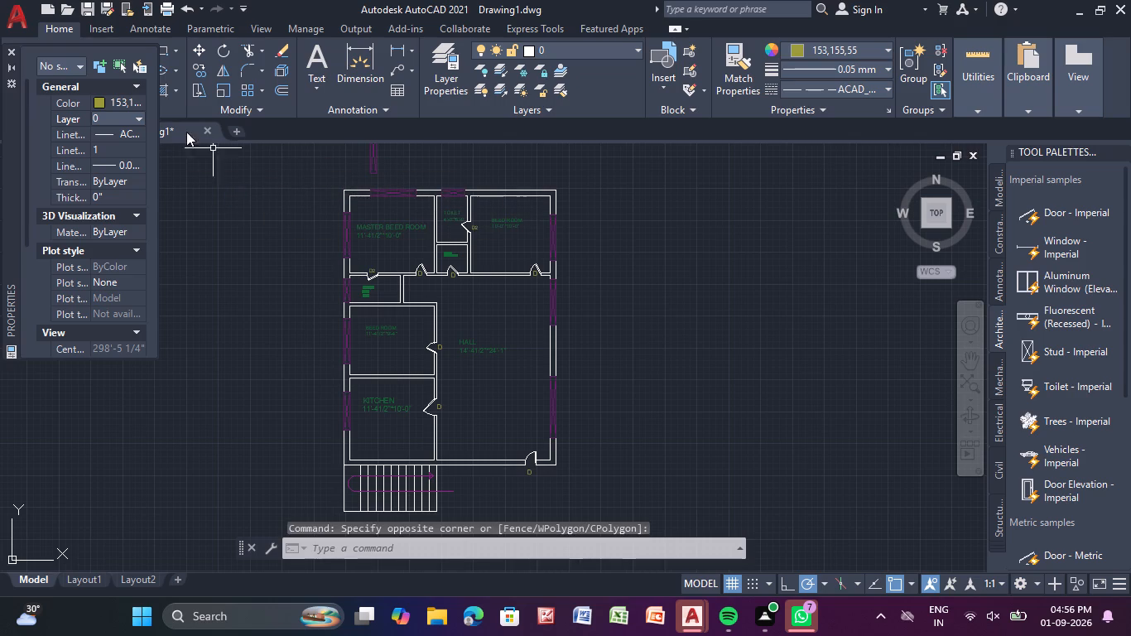
{"action": "left_click", "coordinate": [9, 52]}
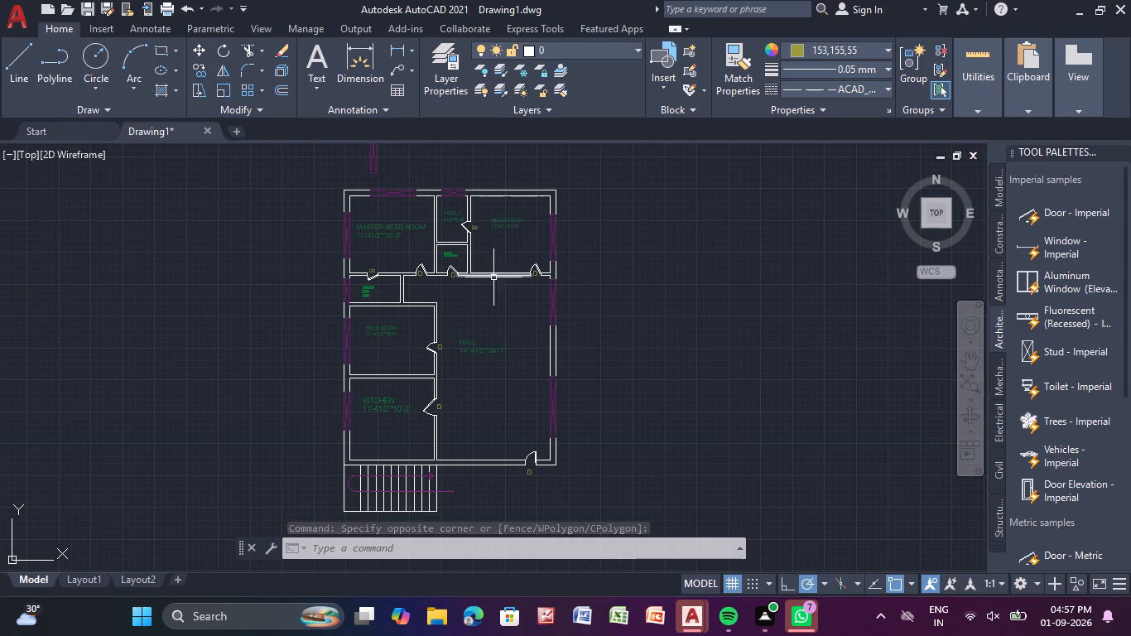
Start a dashed line at the plan's outer top-right corner and run it 3'-0" horizontally outward, away from the building.
{"action": "key", "text": "l"}
{"action": "key", "text": "Return"}
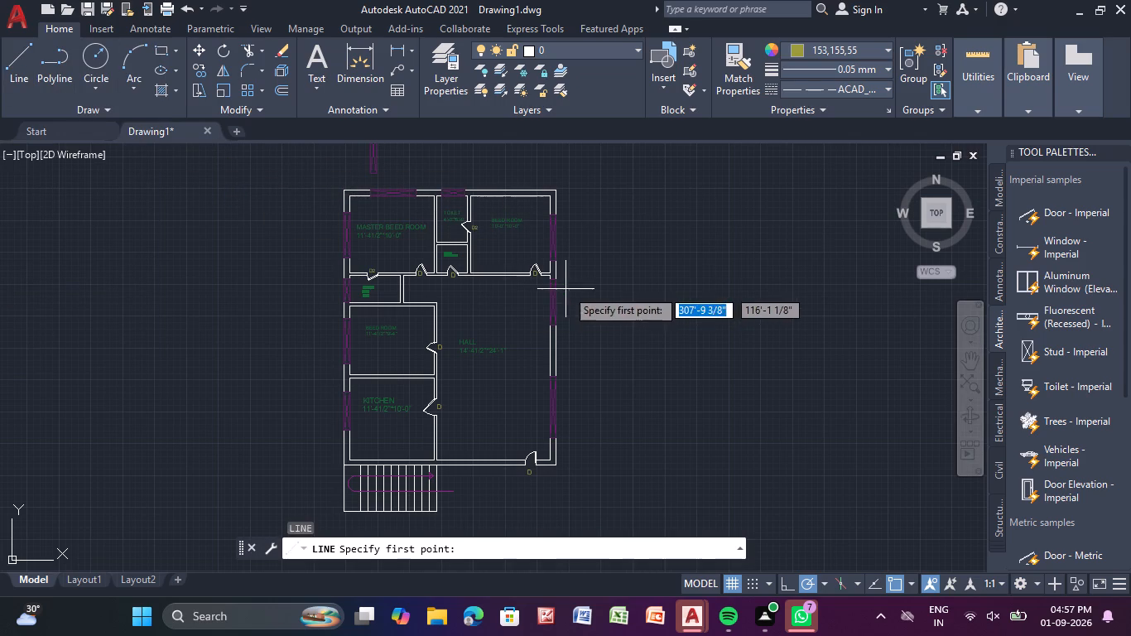
{"action": "middle_click_drag", "start_coordinate": [580, 239], "coordinate": [555, 304]}
{"action": "scroll", "coordinate": [544, 282], "scroll_direction": "up", "scroll_amount": 2}
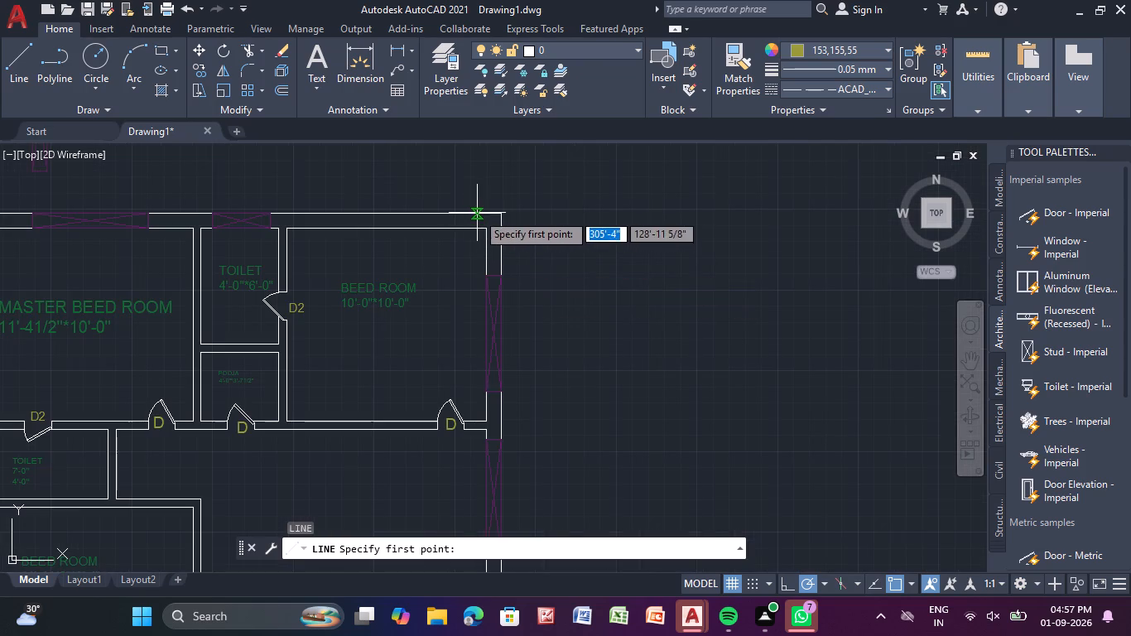
{"action": "left_click", "coordinate": [501, 215]}
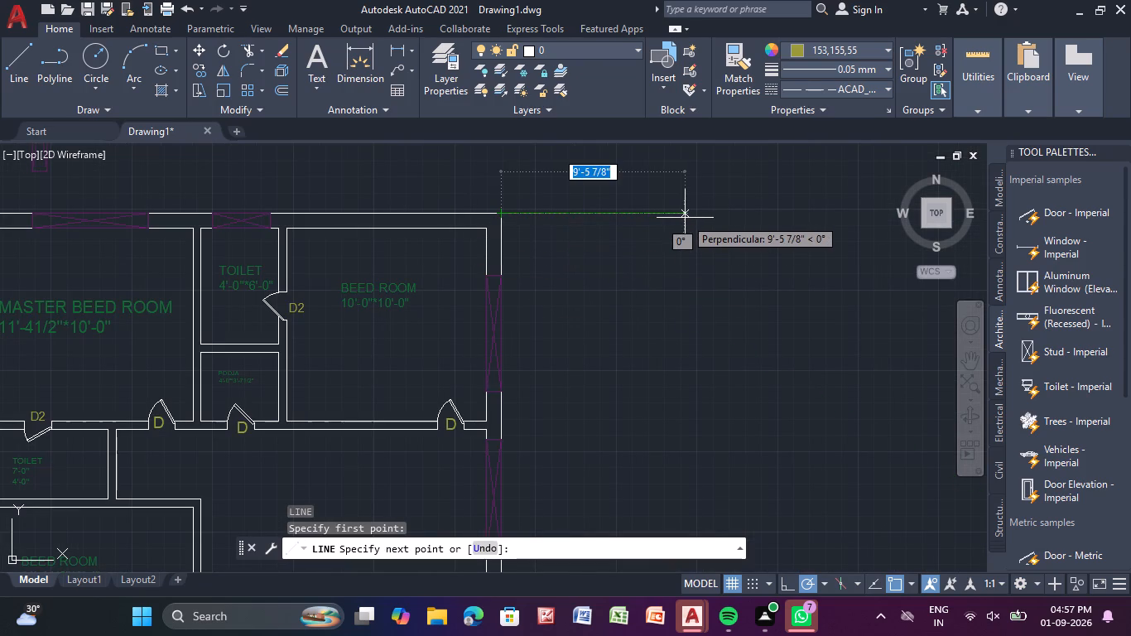
{"action": "key", "text": "4"}
{"action": "key", "text": "BackSpace"}
{"action": "key", "text": "2"}
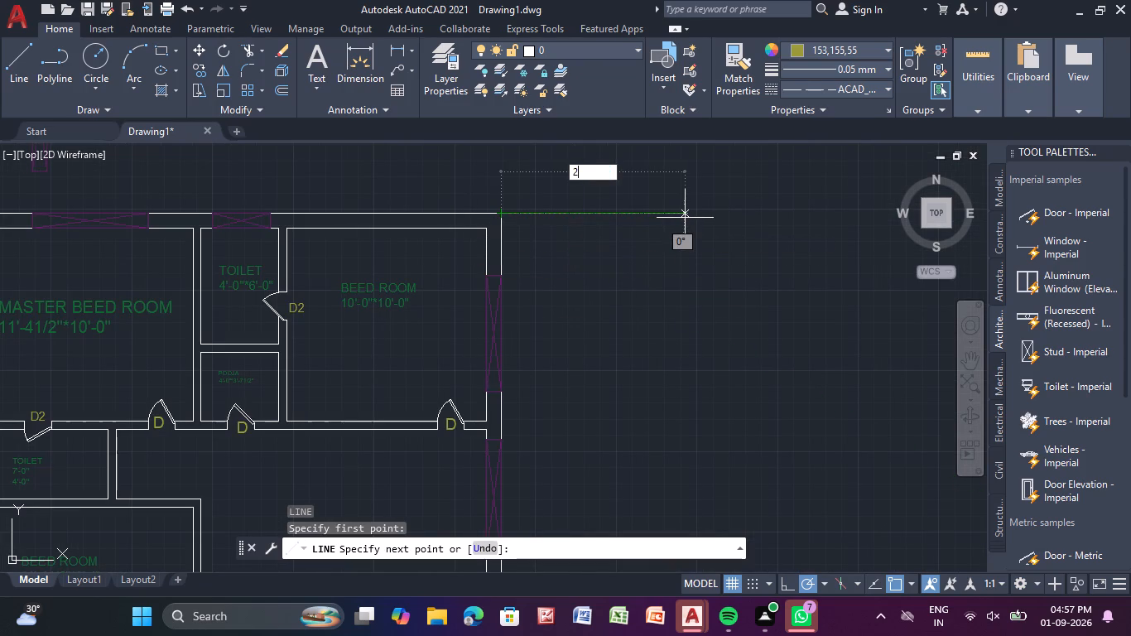
{"action": "type", "text": "'-"}
{"action": "key", "text": "BackSpace"}
{"action": "key", "text": "BackSpace"}
{"action": "key", "text": "BackSpace"}
{"action": "key", "text": "3"}
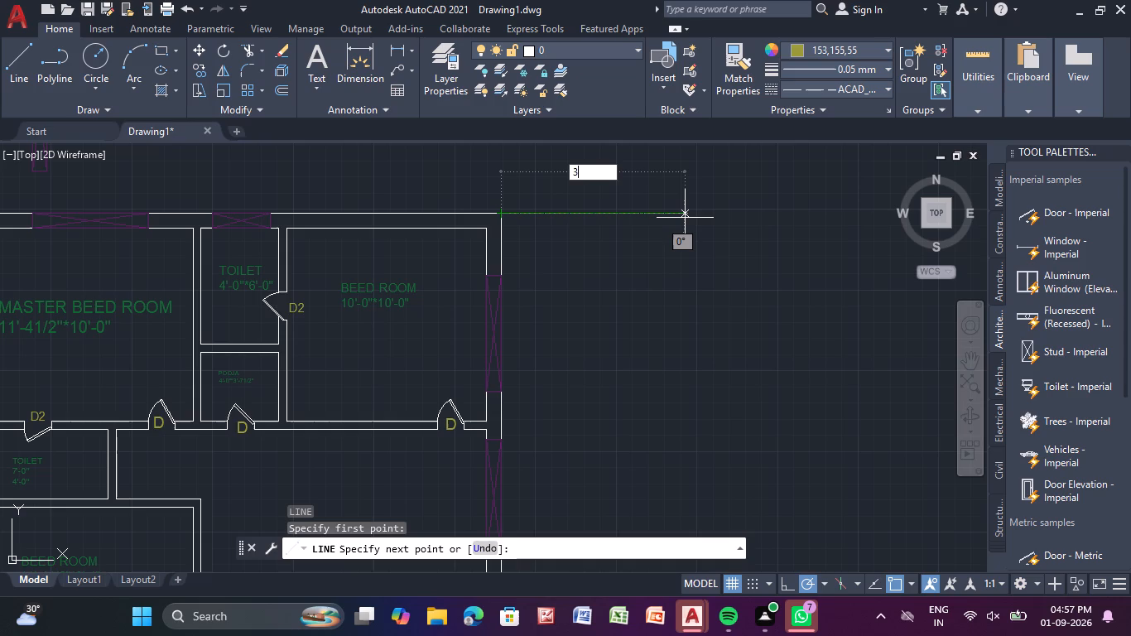
{"action": "type", "text": "'-"}
{"action": "key", "text": "0"}
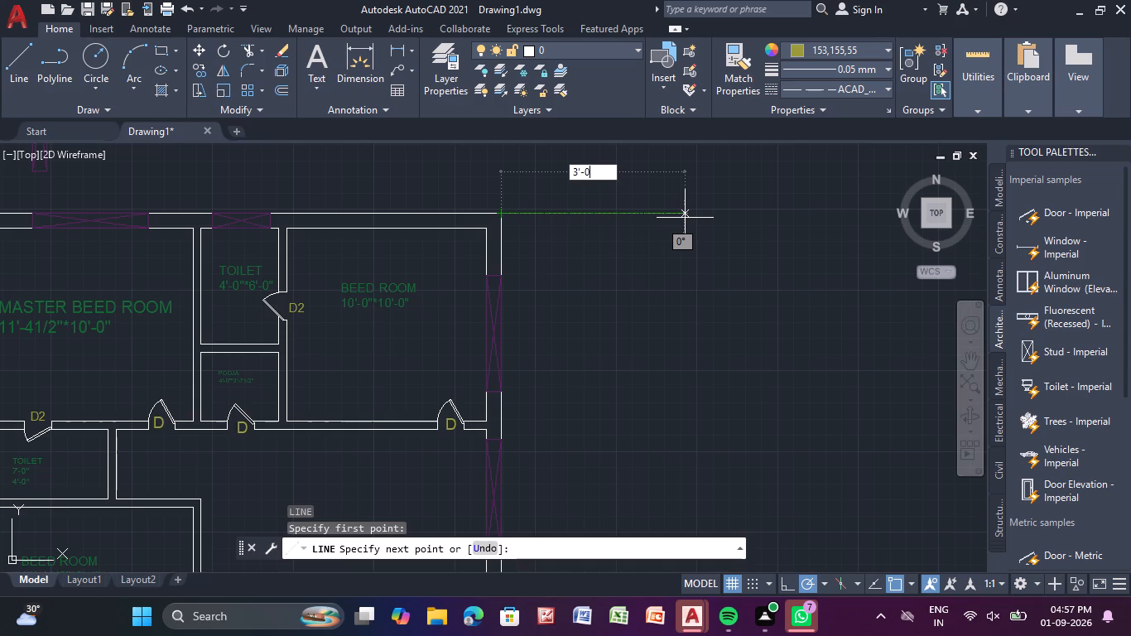
{"action": "key", "text": "shift+quotedbl"}
{"action": "key", "text": "Return"}
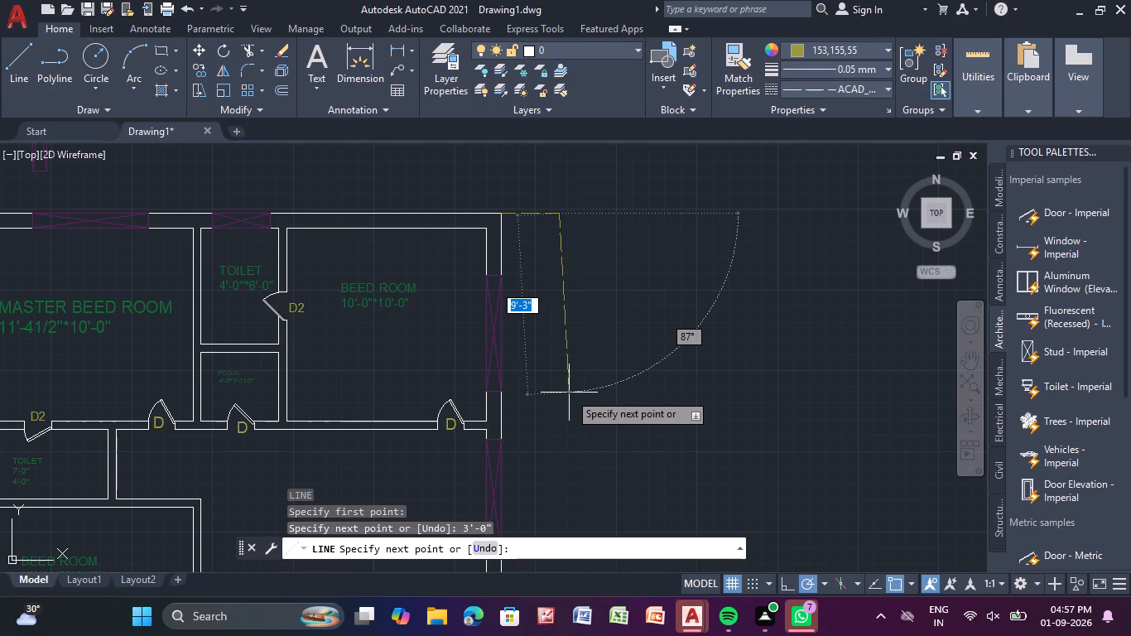
Continue the dashed line about 42' straight down, level with the staircase's bottom edge, and back horizontally to the staircase's lower right corner.
{"action": "scroll", "coordinate": [569, 393], "scroll_direction": "down", "scroll_amount": 1}
{"action": "middle_click_drag", "start_coordinate": [584, 403], "coordinate": [564, 257]}
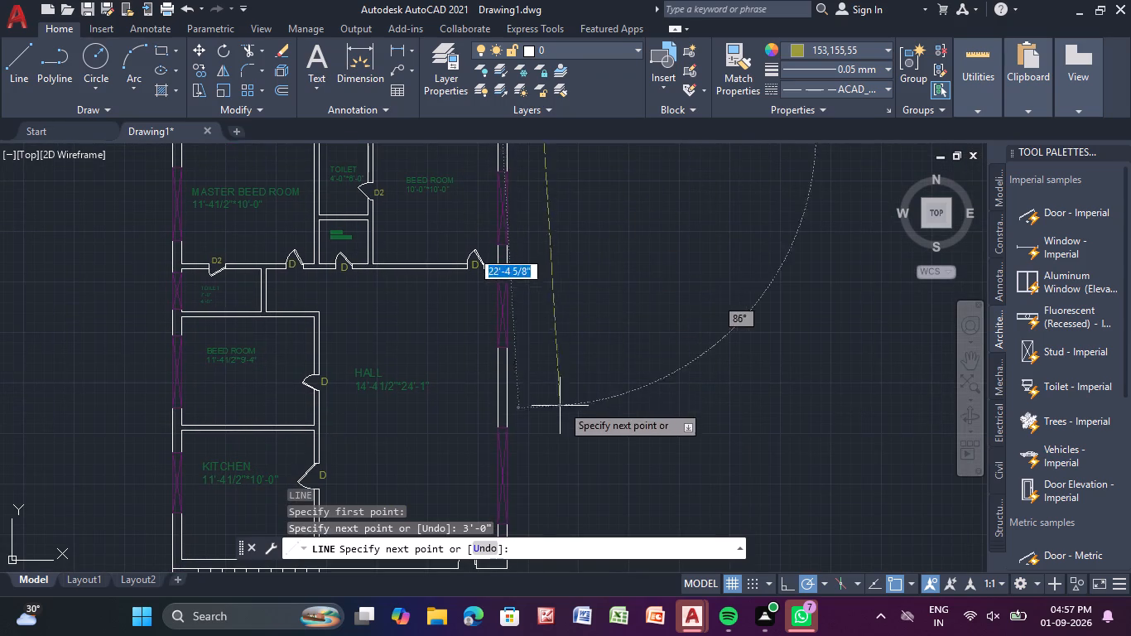
{"action": "scroll", "coordinate": [536, 526], "scroll_direction": "down", "scroll_amount": 1}
{"action": "middle_click_drag", "start_coordinate": [536, 526], "coordinate": [559, 366]}
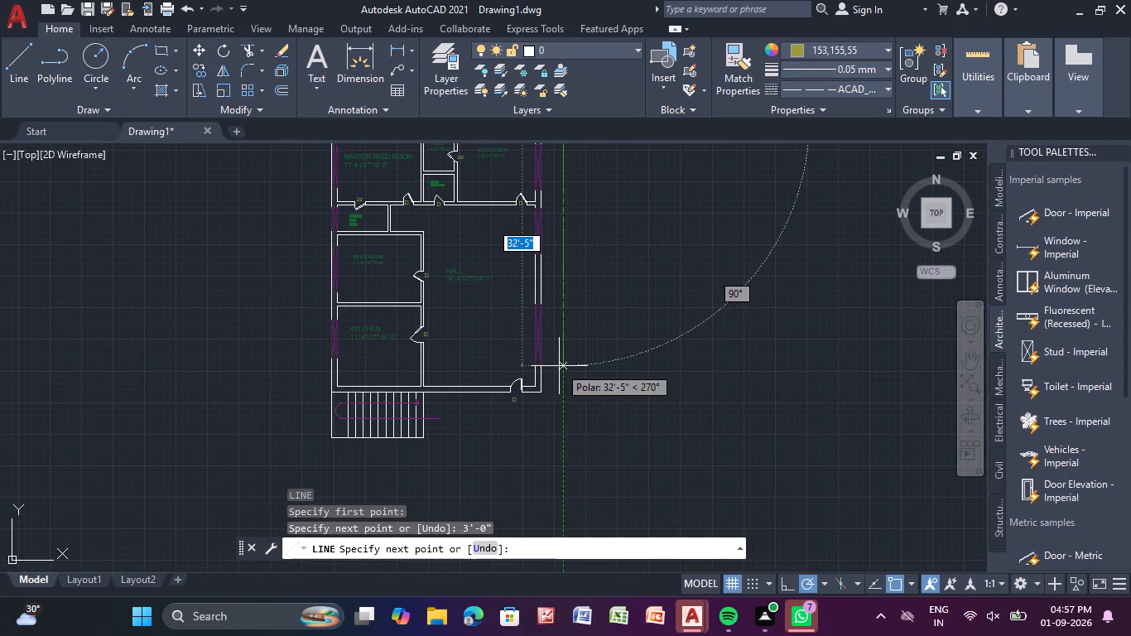
{"action": "scroll", "coordinate": [562, 394], "scroll_direction": "up", "scroll_amount": 1}
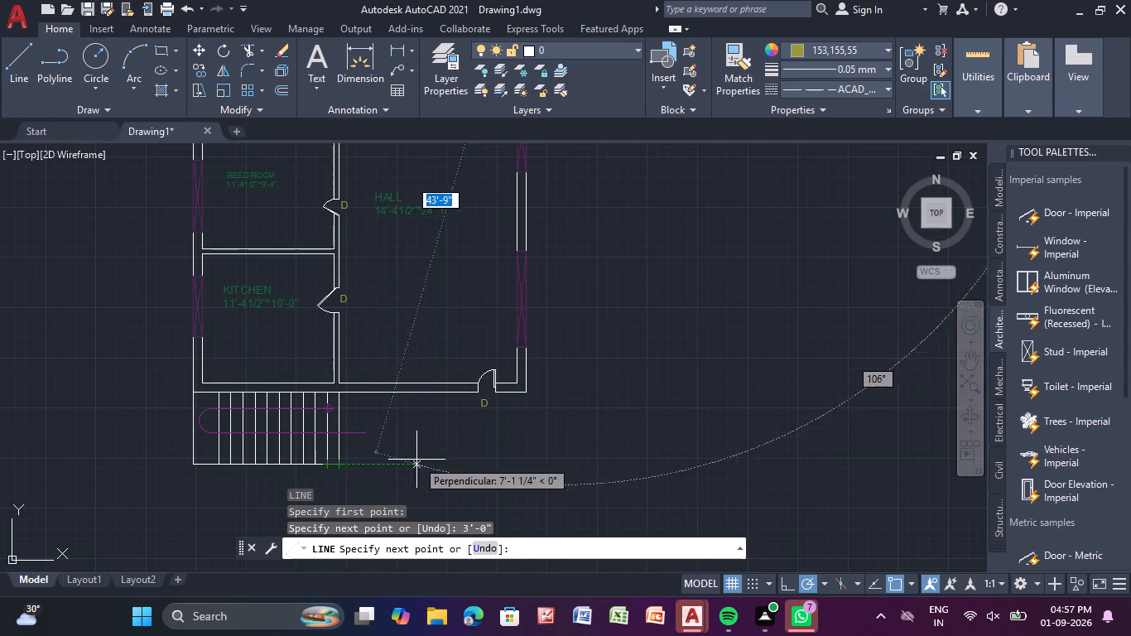
{"action": "left_click", "coordinate": [562, 463]}
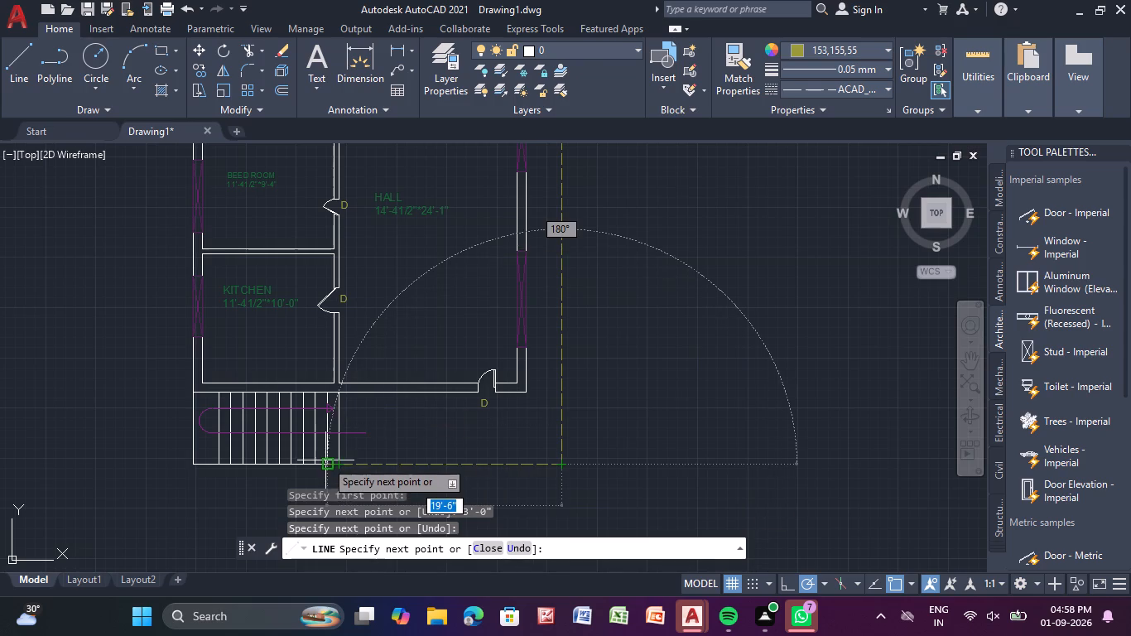
{"action": "scroll", "coordinate": [330, 465], "scroll_direction": "up", "scroll_amount": 3}
{"action": "left_click", "coordinate": [349, 465]}
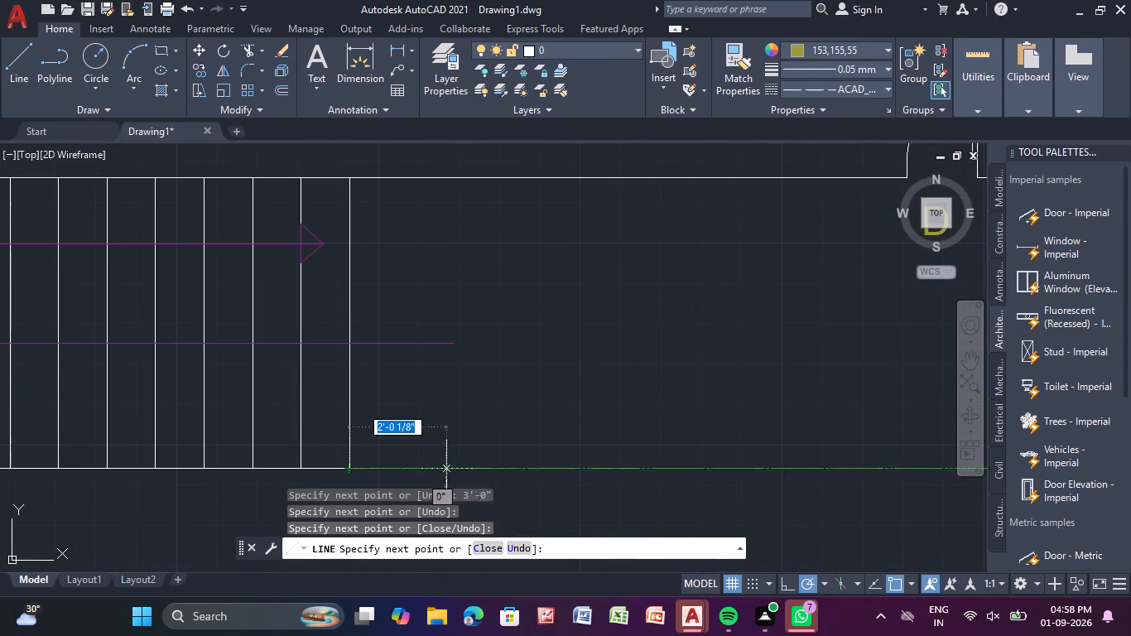
{"action": "key", "text": "Escape"}
{"action": "key", "text": "Escape"}
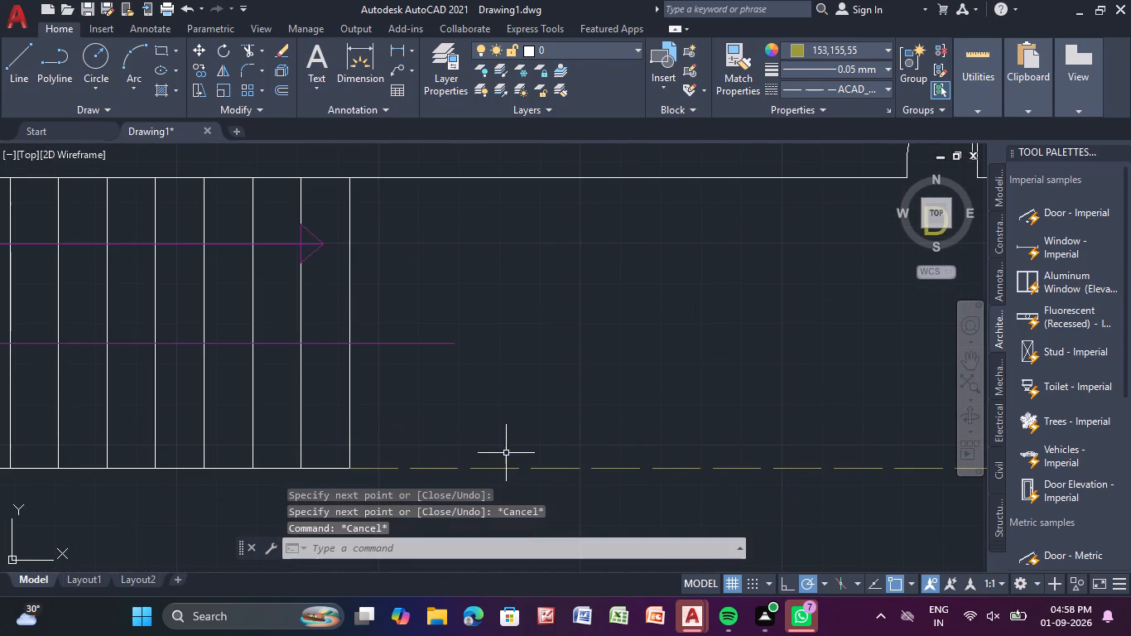
Add the multiline text UP beside the free end of the staircase's direction line.
{"action": "scroll", "coordinate": [540, 397], "scroll_direction": "down", "scroll_amount": 4}
{"action": "middle_click_drag", "start_coordinate": [557, 378], "coordinate": [542, 411]}
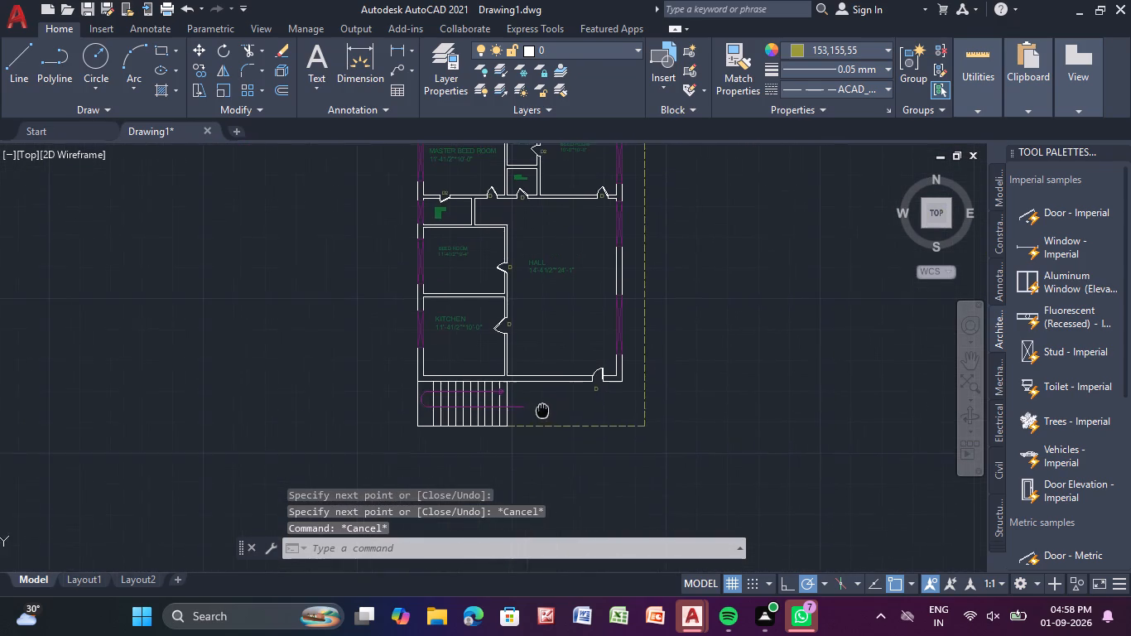
{"action": "middle_click_drag", "start_coordinate": [542, 411], "coordinate": [542, 412]}
{"action": "scroll", "coordinate": [542, 412], "scroll_direction": "up", "scroll_amount": 1}
{"action": "left_click", "coordinate": [320, 67]}
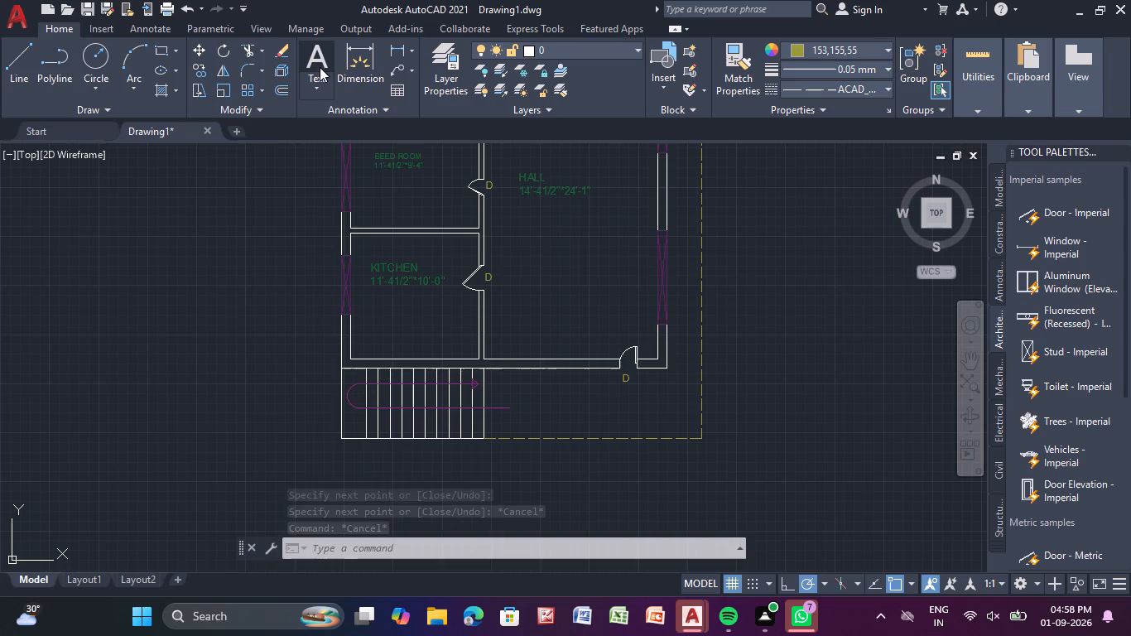
{"action": "middle_click_drag", "start_coordinate": [527, 382], "coordinate": [522, 327]}
{"action": "scroll", "coordinate": [508, 355], "scroll_direction": "up", "scroll_amount": 1}
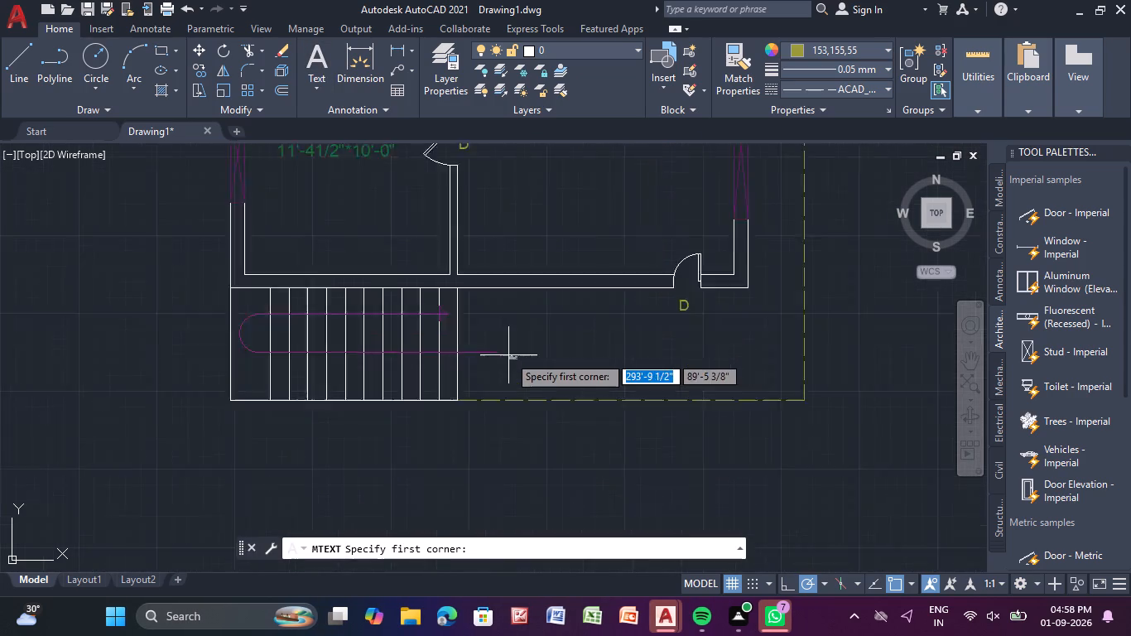
{"action": "scroll", "coordinate": [508, 355], "scroll_direction": "up", "scroll_amount": 1}
{"action": "left_click", "coordinate": [506, 337]}
{"action": "left_click", "coordinate": [574, 391]}
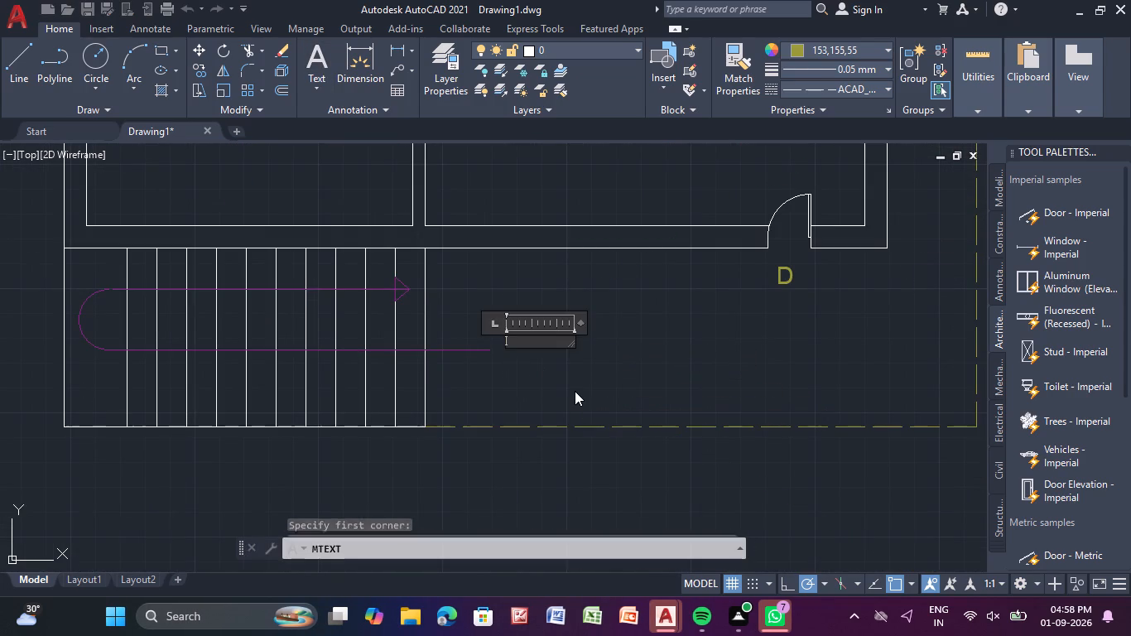
{"action": "type", "text": "UP"}
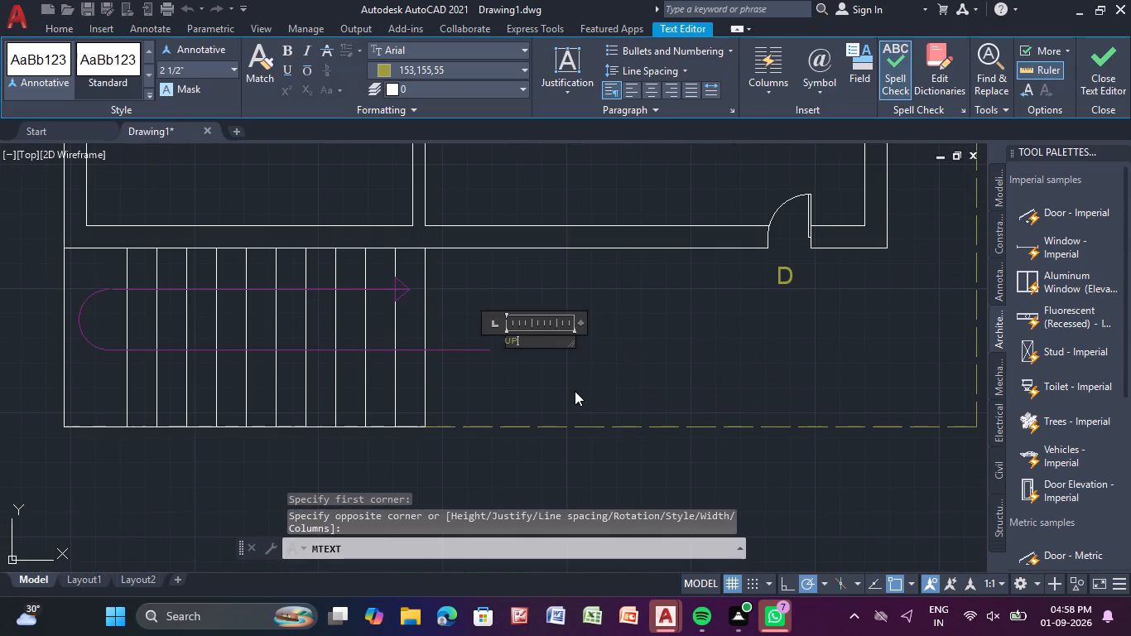
{"action": "key", "text": "Return"}
{"action": "right_click", "coordinate": [575, 391]}
{"action": "left_click", "coordinate": [545, 374]}
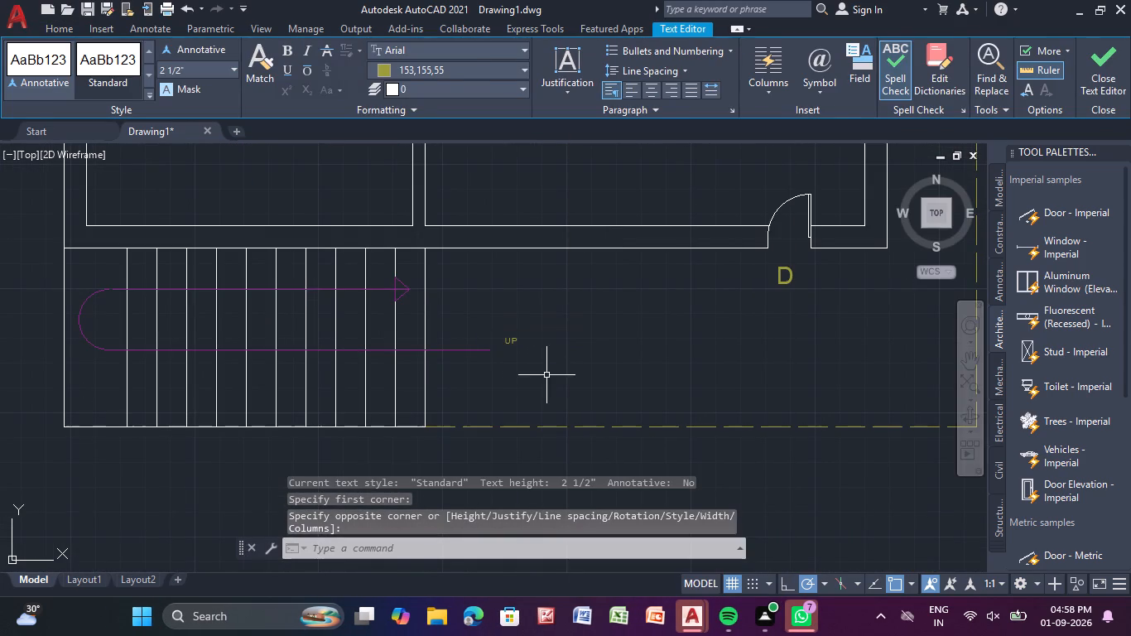
Scale up the UP text to roughly the size of the D door labels.
{"action": "left_click", "coordinate": [509, 340]}
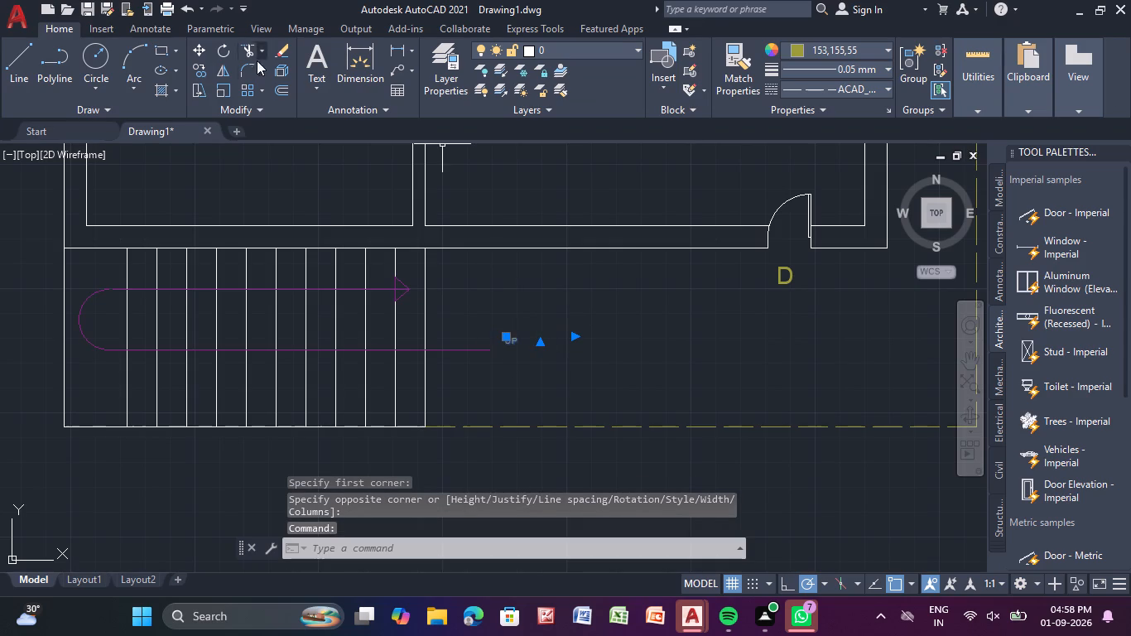
{"action": "left_click", "coordinate": [226, 85]}
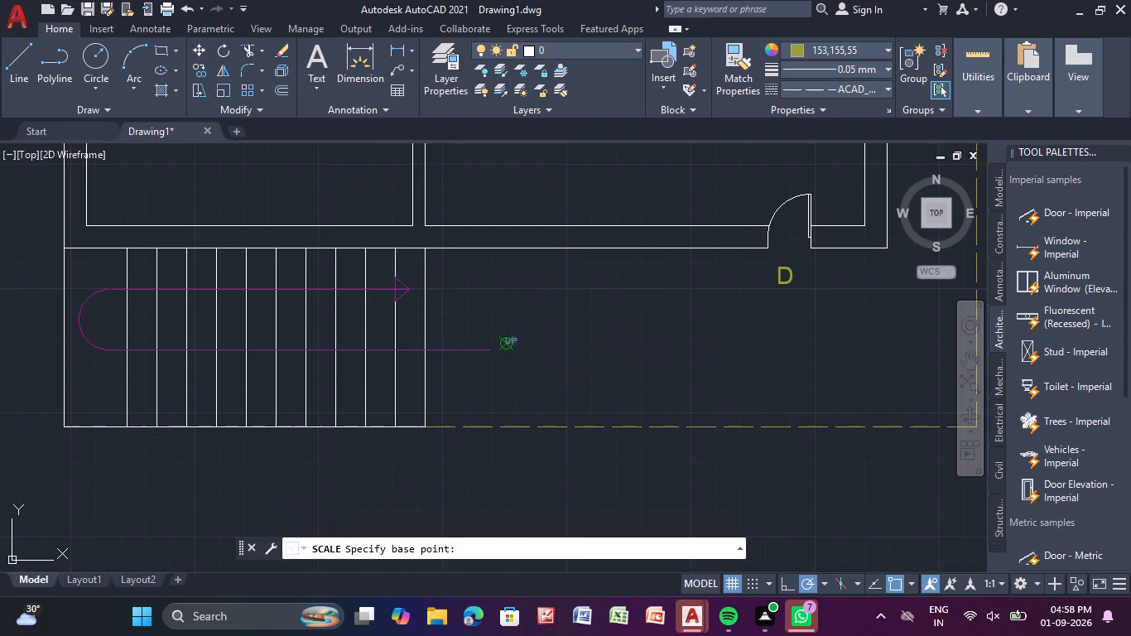
{"action": "left_click", "coordinate": [508, 342]}
{"action": "left_click", "coordinate": [569, 397]}
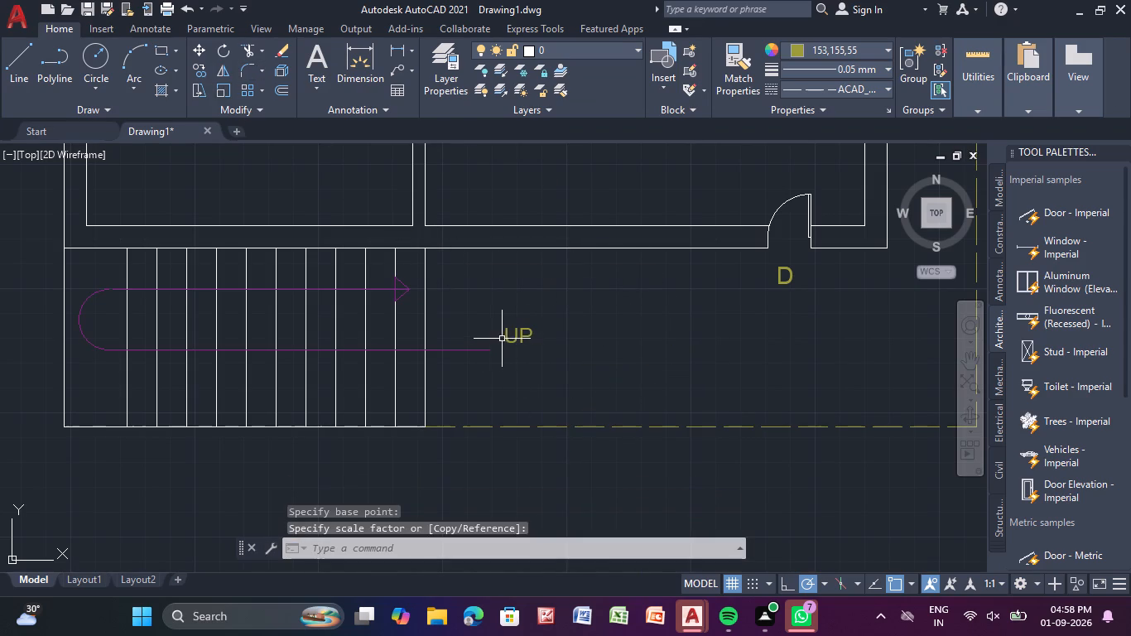
Move the UP text down so it lines up with the end of the staircase's direction line.
{"action": "left_click", "coordinate": [513, 335]}
{"action": "left_click", "coordinate": [506, 328]}
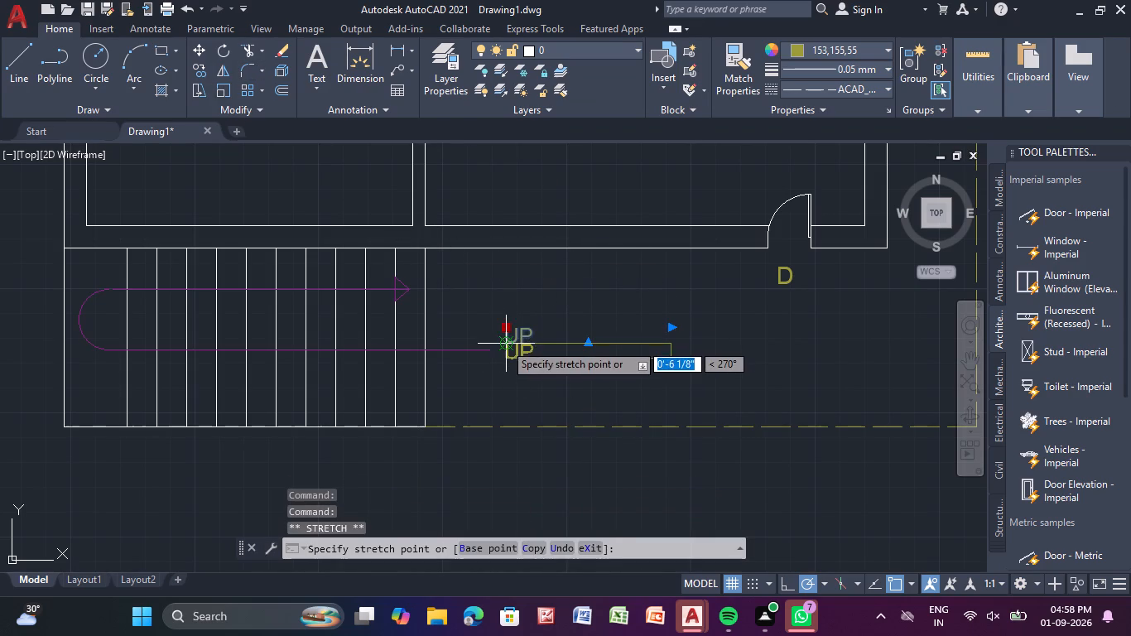
{"action": "left_click", "coordinate": [502, 344]}
{"action": "key", "text": "Escape"}
{"action": "key", "text": "Escape"}
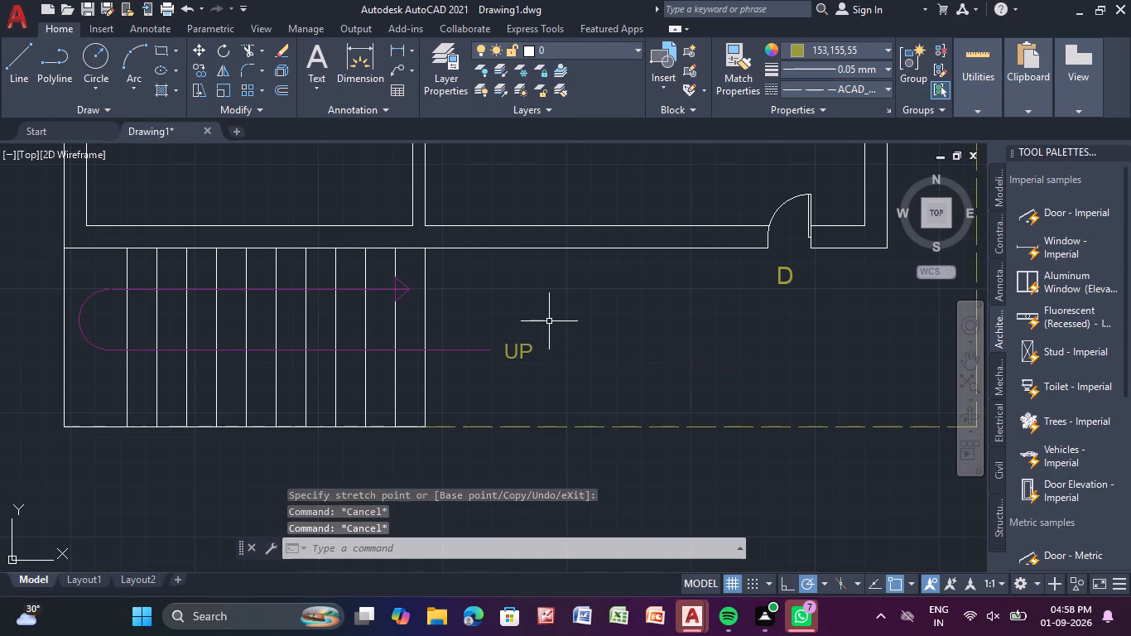
Draw a dashed three-sided line outline about 9' long outside the lower window in the hall's right-hand wall, ending on the wall face.
{"action": "left_click", "coordinate": [20, 65]}
{"action": "scroll", "coordinate": [364, 284], "scroll_direction": "down", "scroll_amount": 2}
{"action": "middle_click_drag", "start_coordinate": [422, 250], "coordinate": [137, 296]}
{"action": "middle_click_drag", "start_coordinate": [170, 261], "coordinate": [214, 358]}
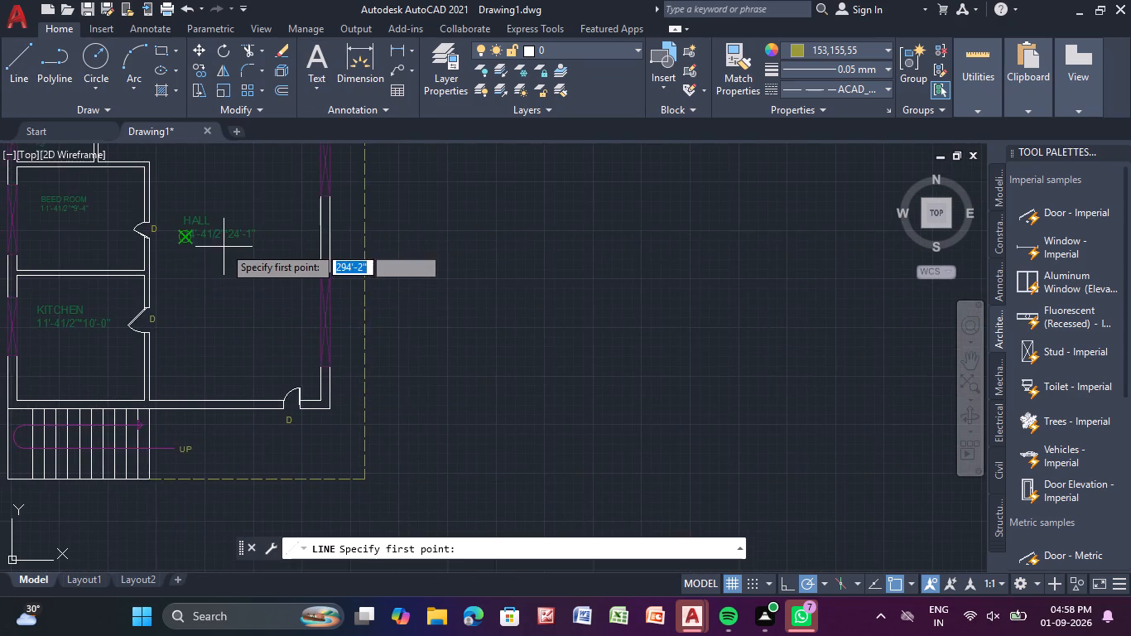
{"action": "scroll", "coordinate": [224, 246], "scroll_direction": "down", "scroll_amount": 1}
{"action": "scroll", "coordinate": [296, 304], "scroll_direction": "up", "scroll_amount": 2}
{"action": "middle_click_drag", "start_coordinate": [269, 234], "coordinate": [270, 234]}
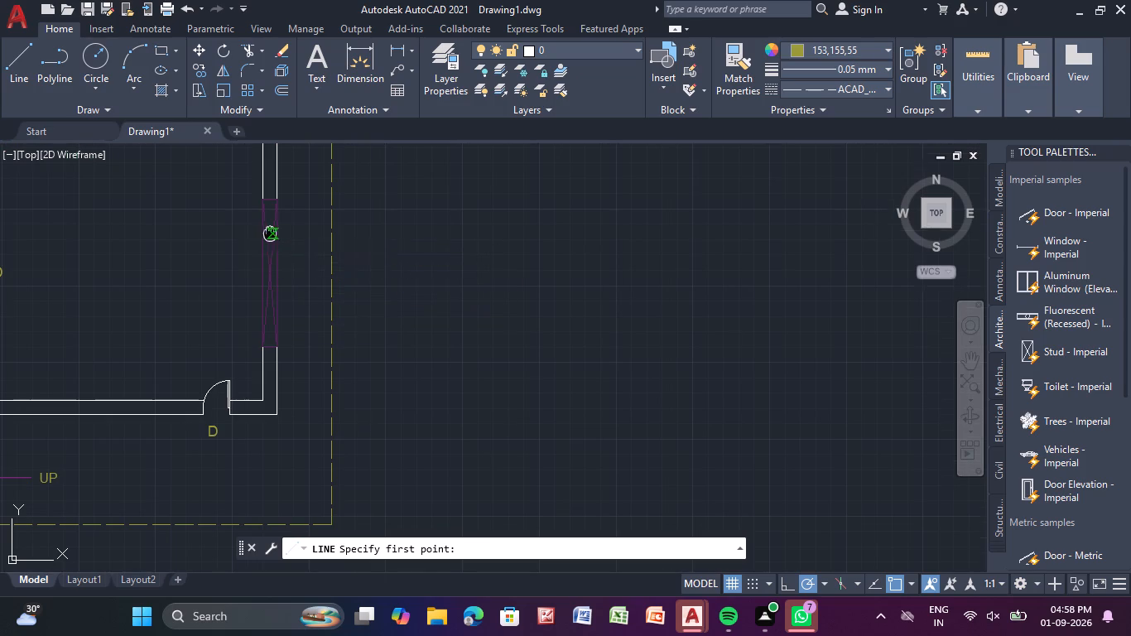
{"action": "middle_click_drag", "start_coordinate": [270, 234], "coordinate": [337, 308]}
{"action": "scroll", "coordinate": [350, 267], "scroll_direction": "up", "scroll_amount": 3}
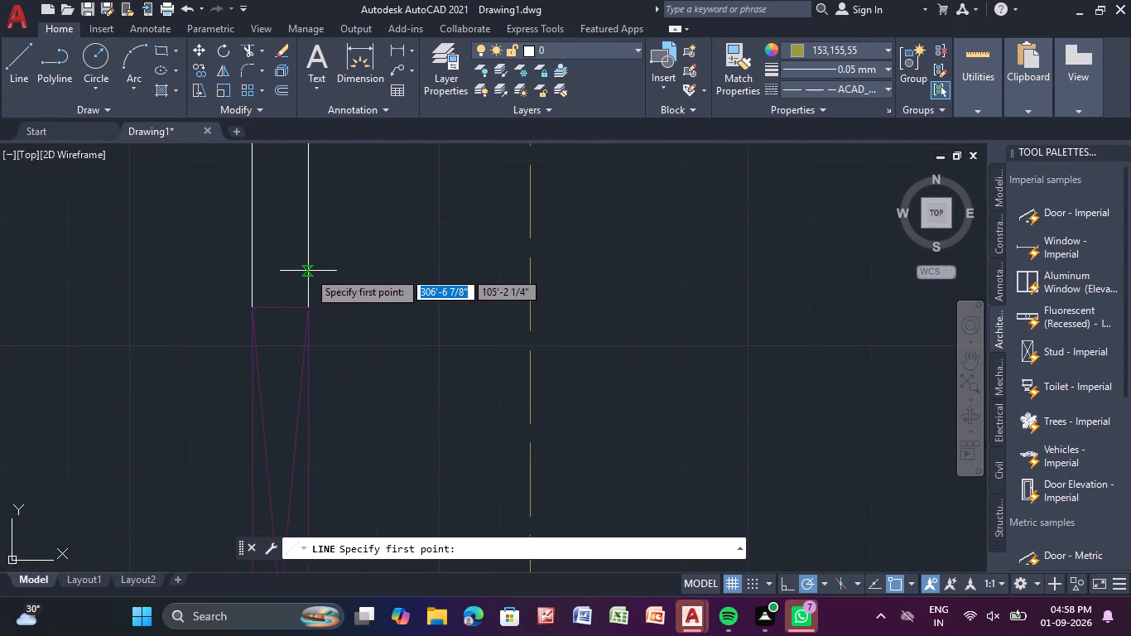
{"action": "left_click", "coordinate": [309, 271]}
{"action": "left_click_drag", "start_coordinate": [336, 272], "coordinate": [354, 296]}
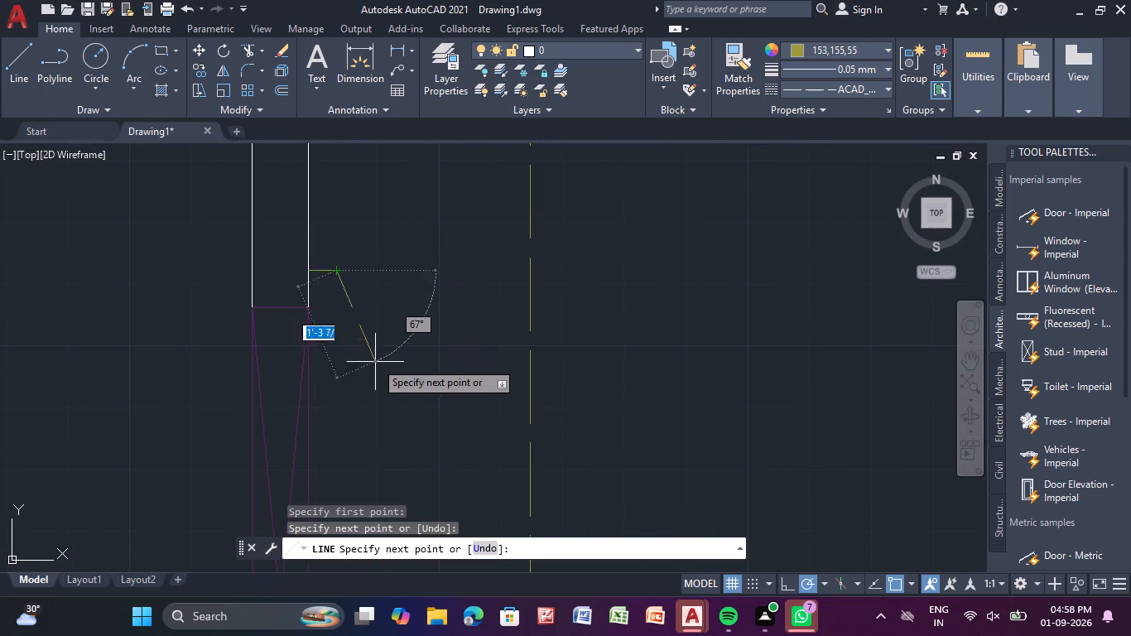
{"action": "scroll", "coordinate": [376, 375], "scroll_direction": "down", "scroll_amount": 1}
{"action": "middle_click_drag", "start_coordinate": [373, 382], "coordinate": [433, 228]}
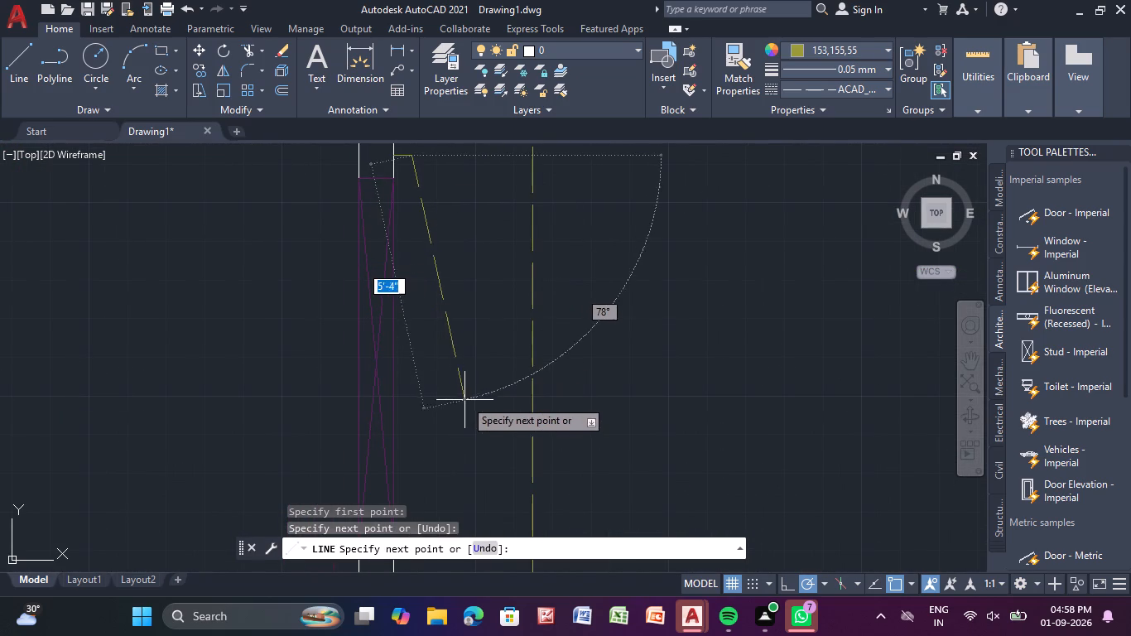
{"action": "middle_click_drag", "start_coordinate": [465, 402], "coordinate": [432, 282]}
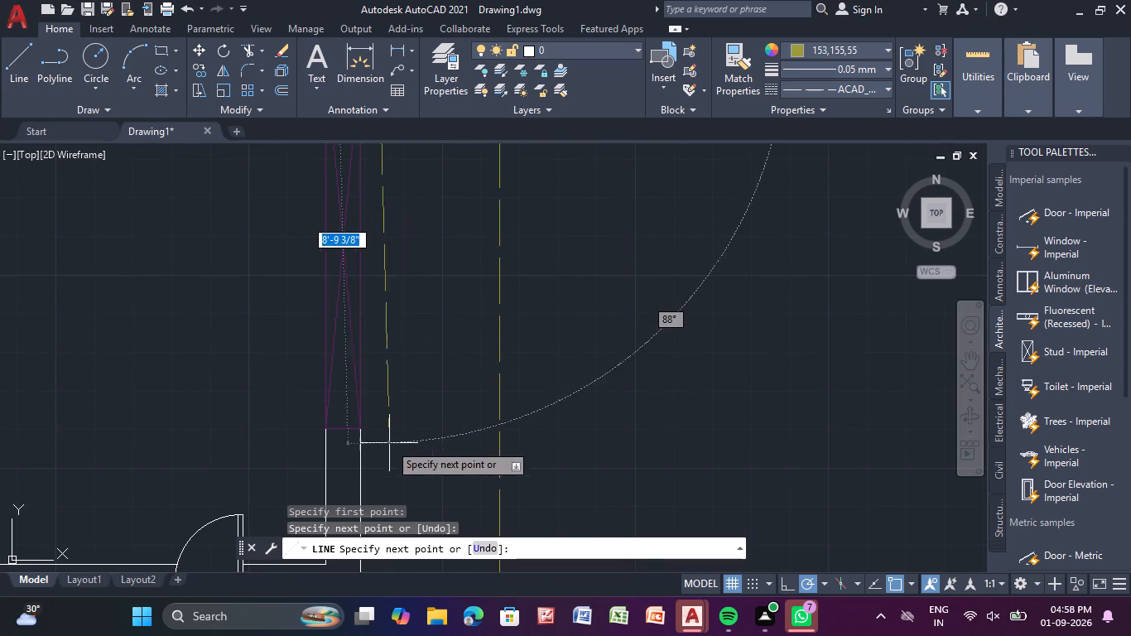
{"action": "left_click", "coordinate": [378, 455]}
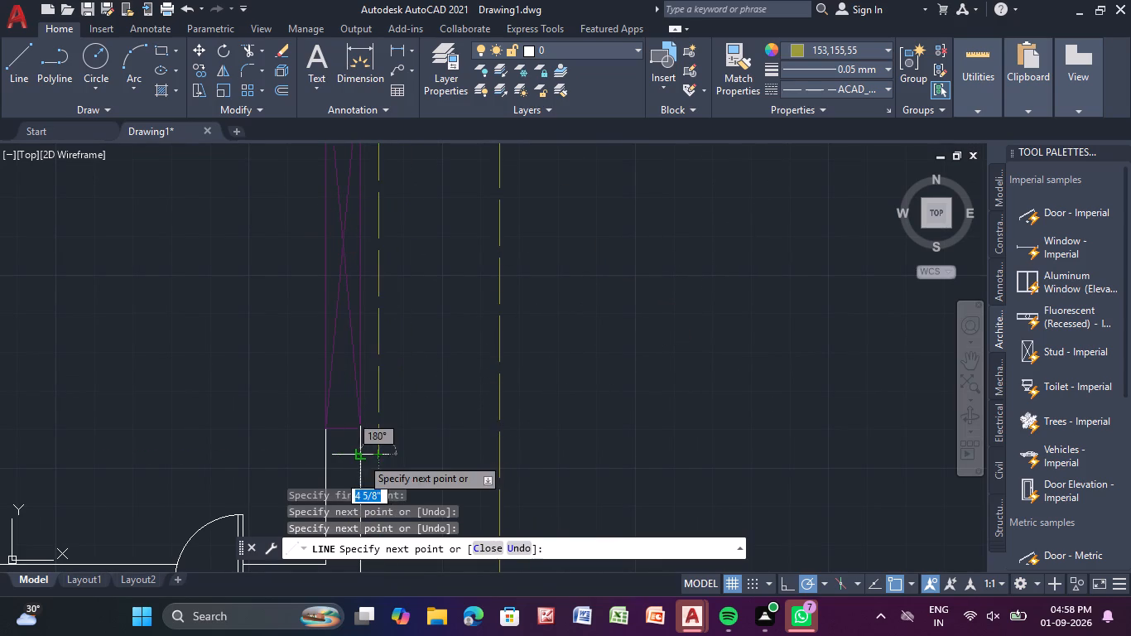
{"action": "left_click", "coordinate": [360, 457]}
{"action": "key", "text": "Escape"}
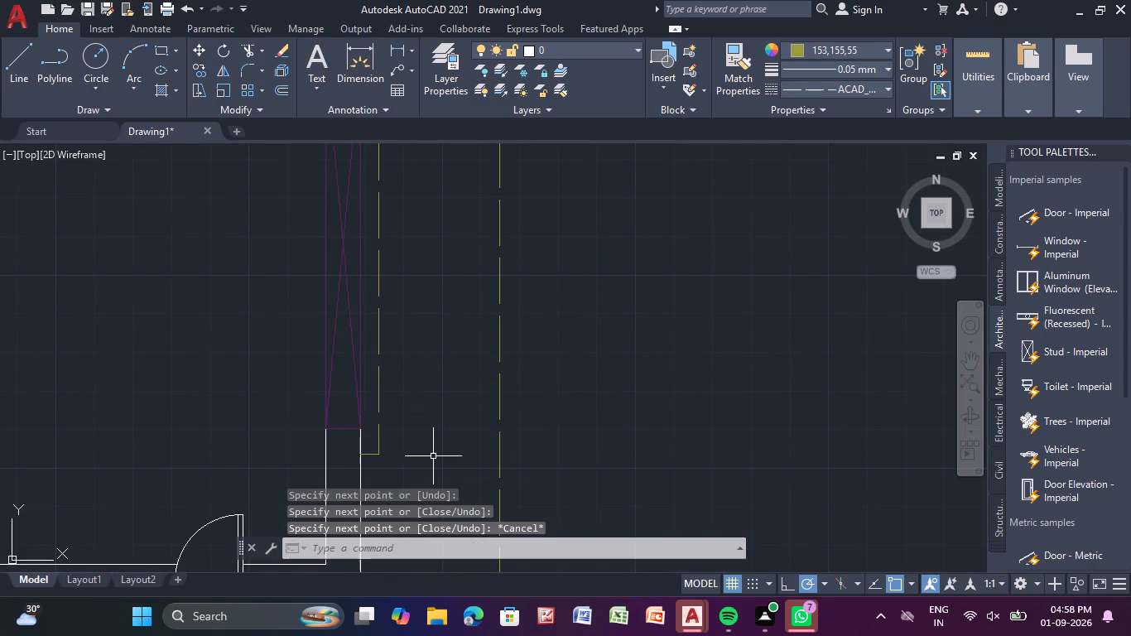
Draw a dashed three-sided outline about 7'-2" long outside the upper window in the hall's right-hand wall.
{"action": "key", "text": "Return"}
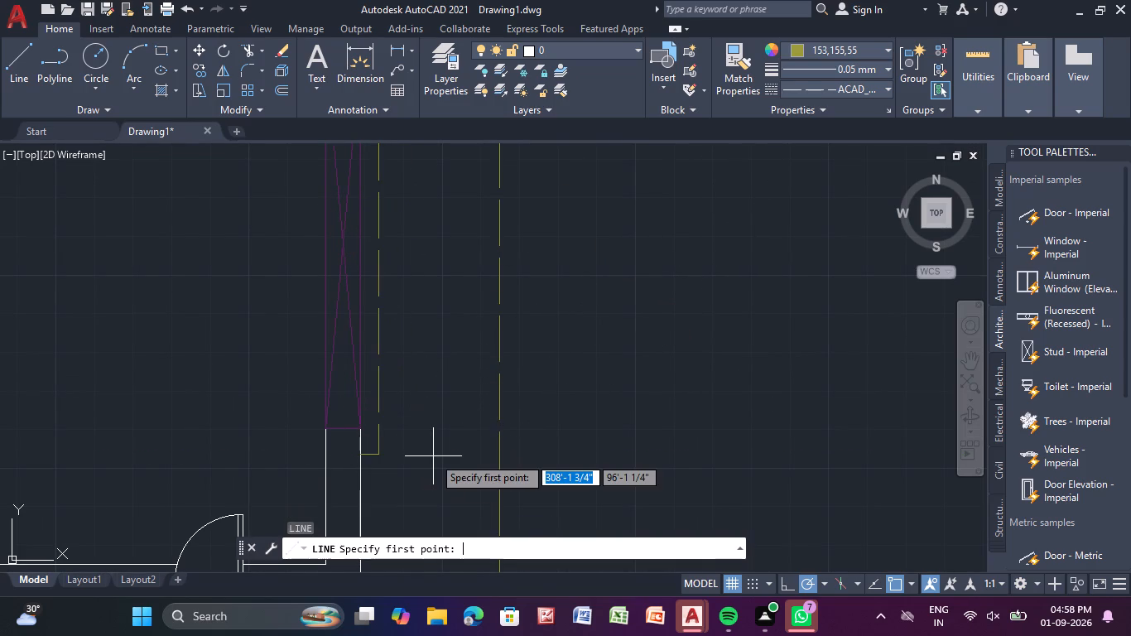
{"action": "middle_click", "coordinate": [404, 228]}
{"action": "middle_click_drag", "start_coordinate": [422, 245], "coordinate": [404, 503]}
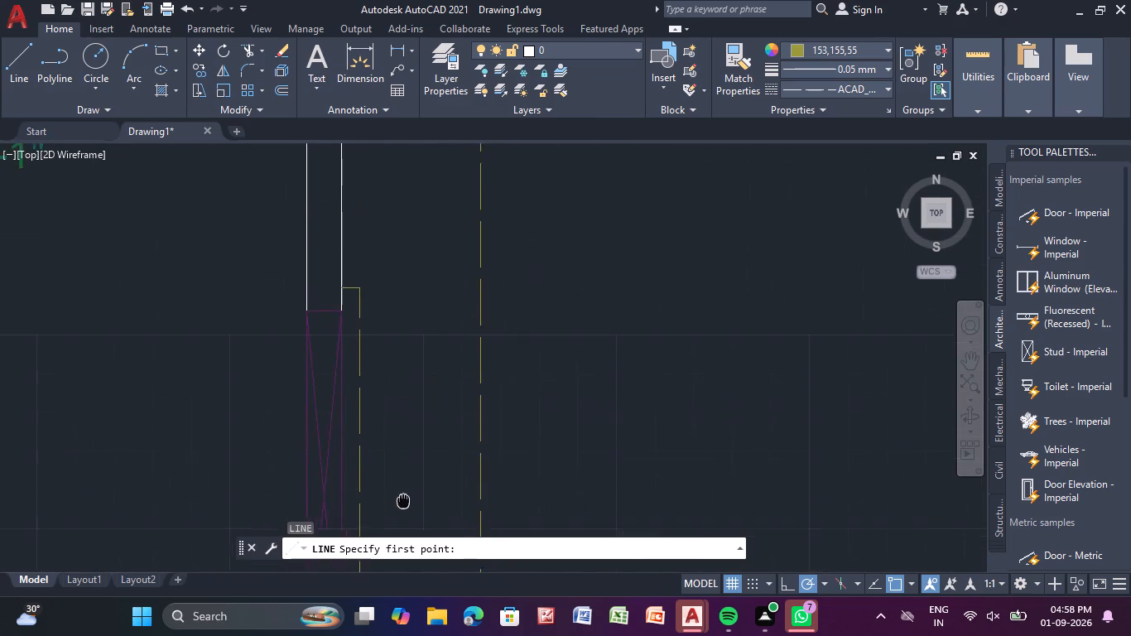
{"action": "middle_click_drag", "start_coordinate": [404, 503], "coordinate": [408, 508]}
{"action": "middle_click_drag", "start_coordinate": [406, 313], "coordinate": [440, 515]}
{"action": "middle_click_drag", "start_coordinate": [440, 324], "coordinate": [460, 412]}
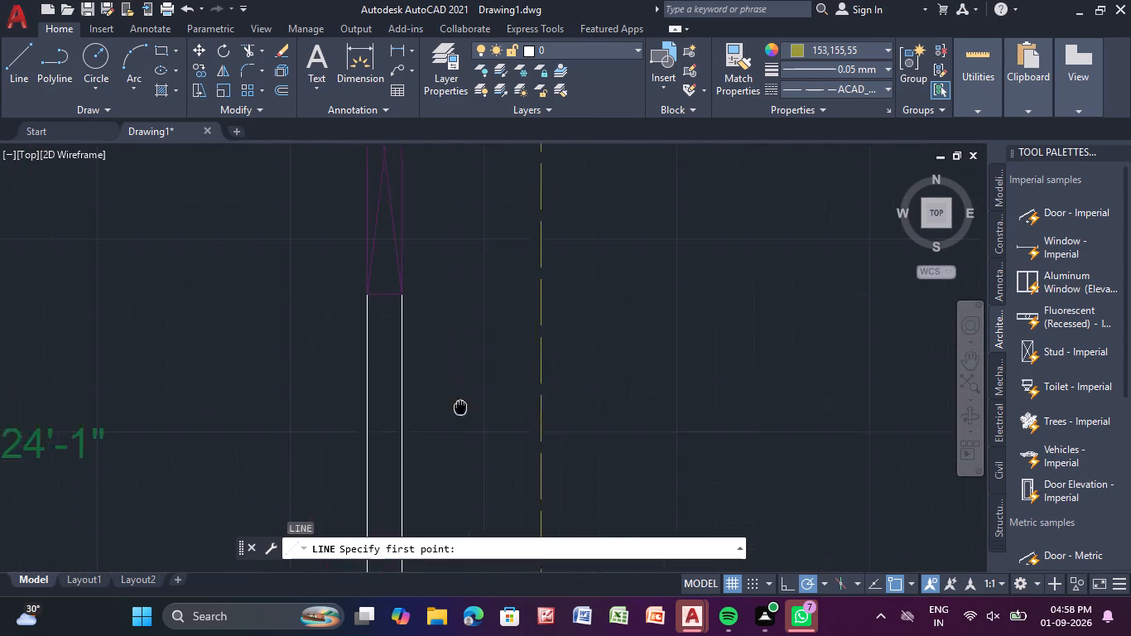
{"action": "middle_click_drag", "start_coordinate": [460, 412], "coordinate": [485, 535]}
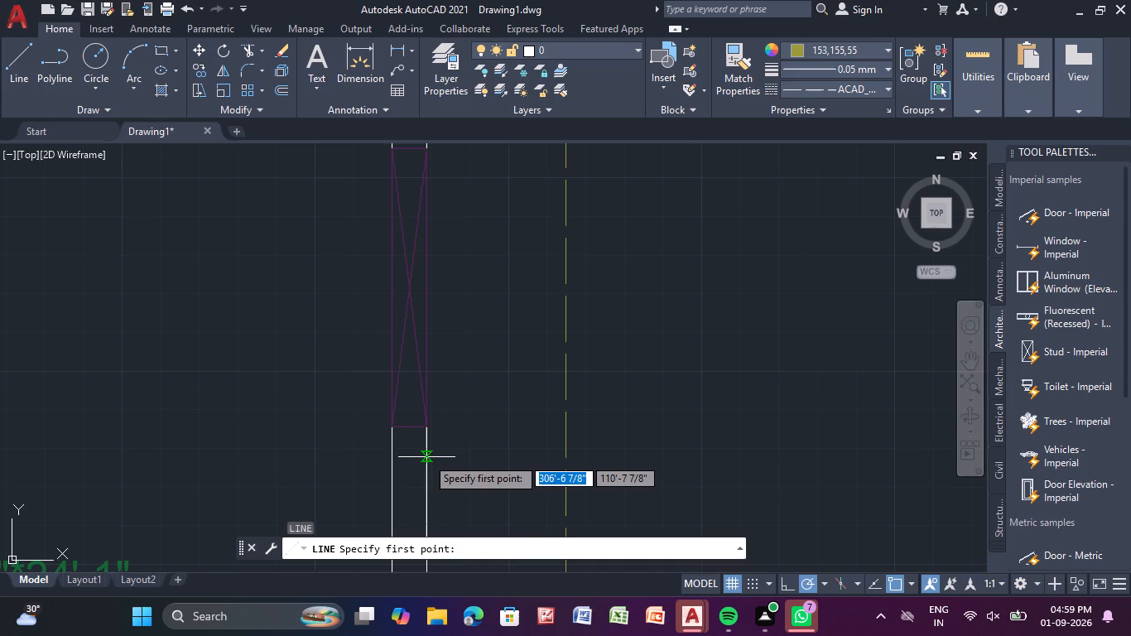
{"action": "left_click", "coordinate": [427, 455]}
{"action": "left_click", "coordinate": [456, 450]}
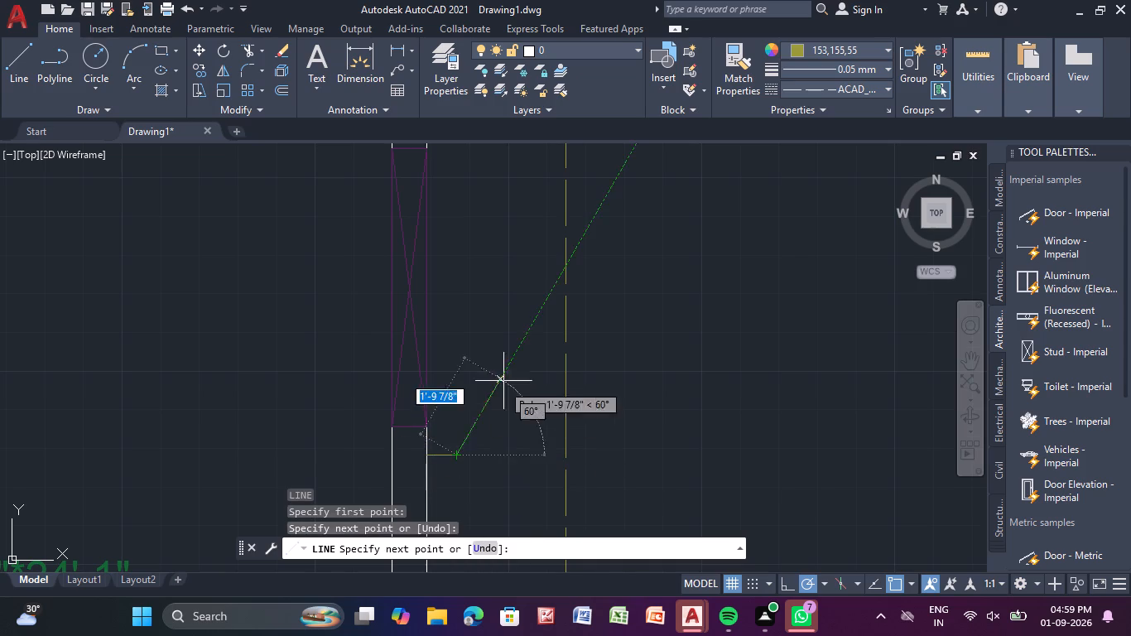
{"action": "middle_click_drag", "start_coordinate": [450, 201], "coordinate": [451, 415]}
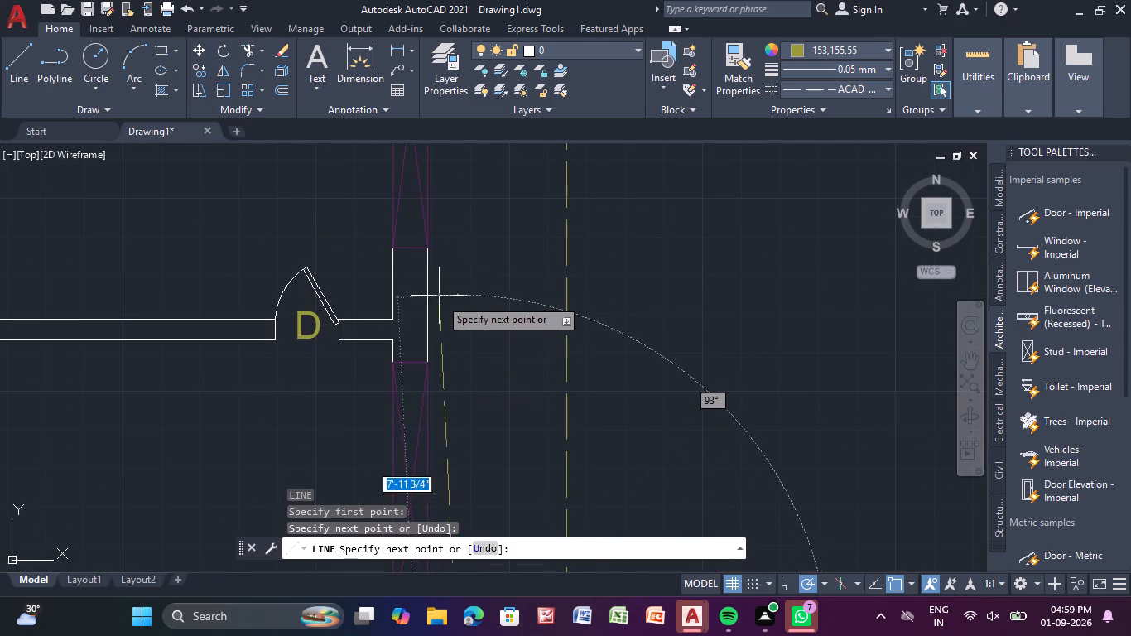
{"action": "left_click", "coordinate": [450, 338]}
{"action": "left_click", "coordinate": [431, 342]}
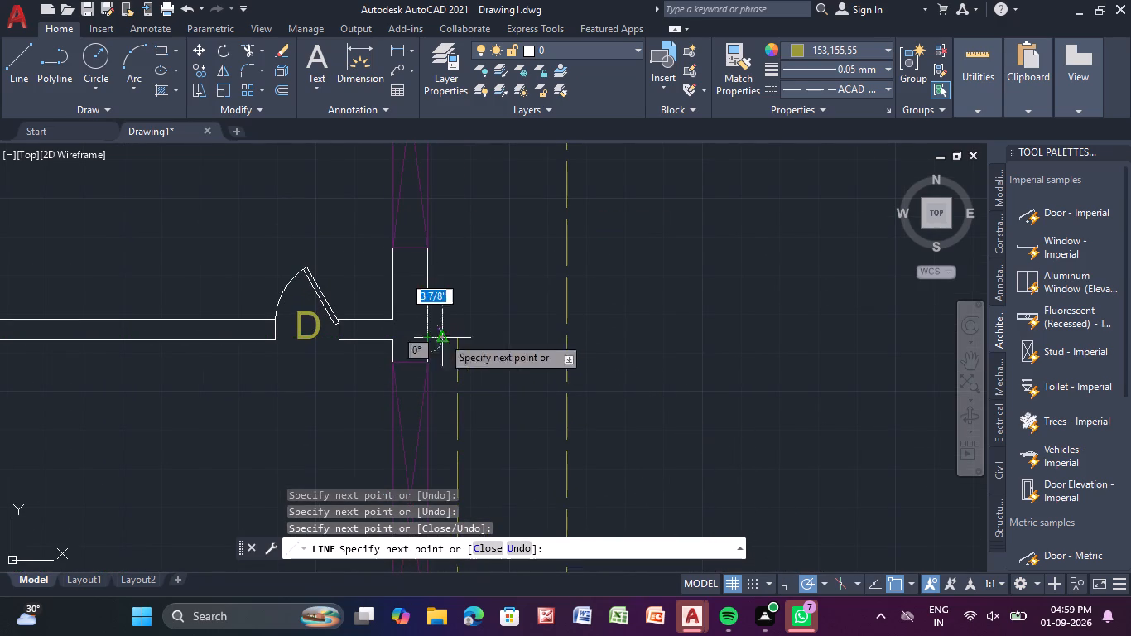
{"action": "key", "text": "Escape"}
Draw a dashed three-sided outline about 7'-2" long outside the window in the 10'-0"*10'-0" bedroom's right-hand wall.
{"action": "key", "text": "Return"}
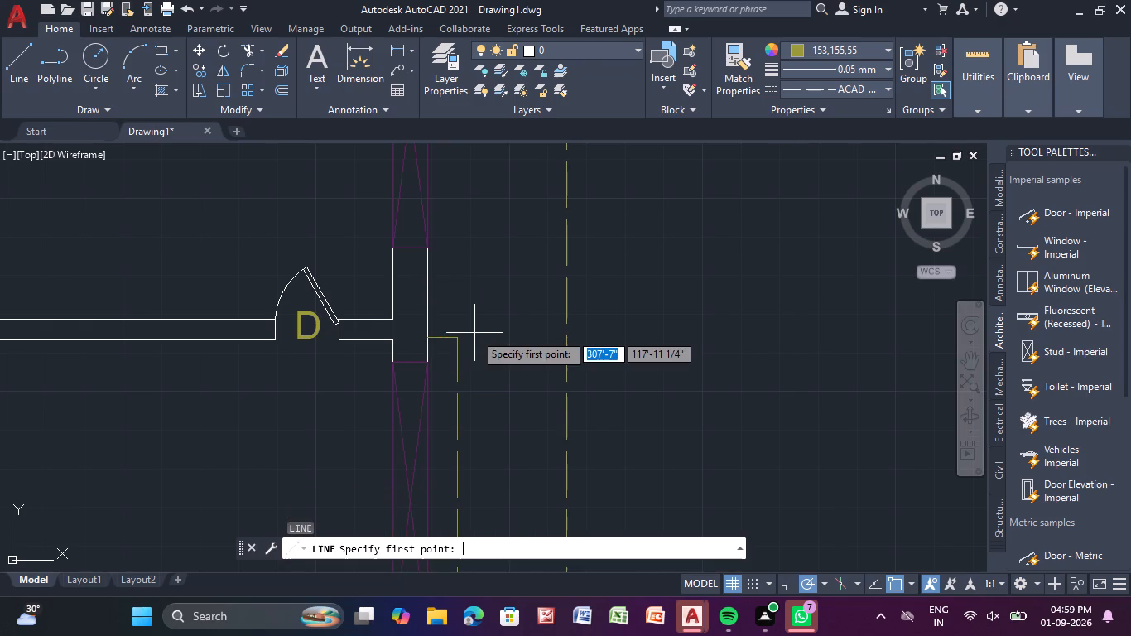
{"action": "middle_click_drag", "start_coordinate": [519, 243], "coordinate": [433, 484]}
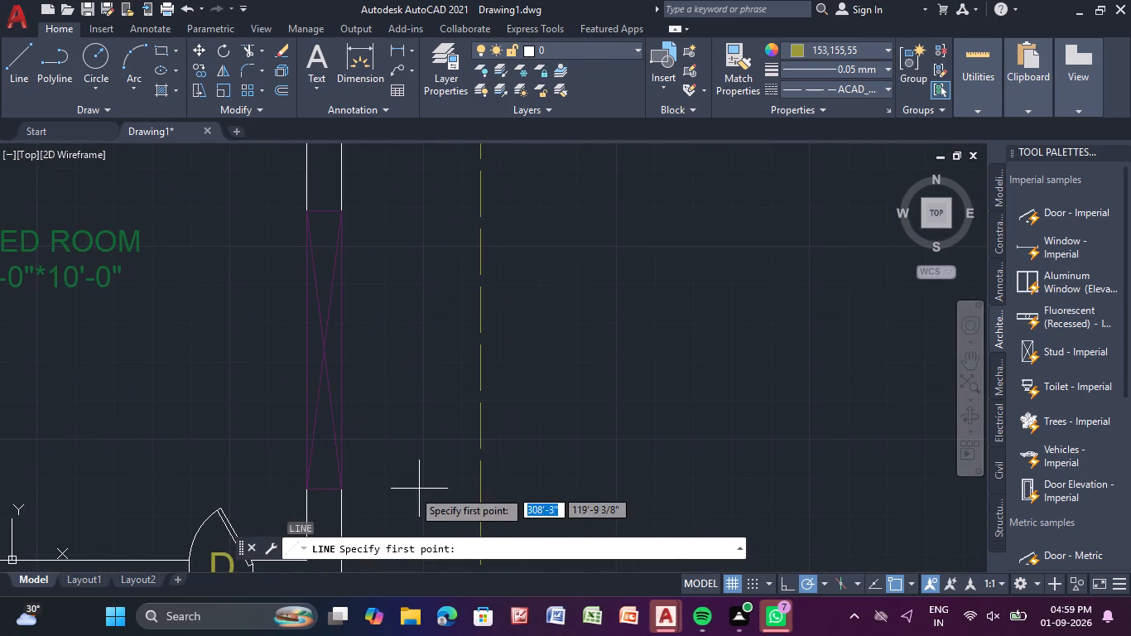
{"action": "middle_click_drag", "start_coordinate": [388, 470], "coordinate": [370, 400]}
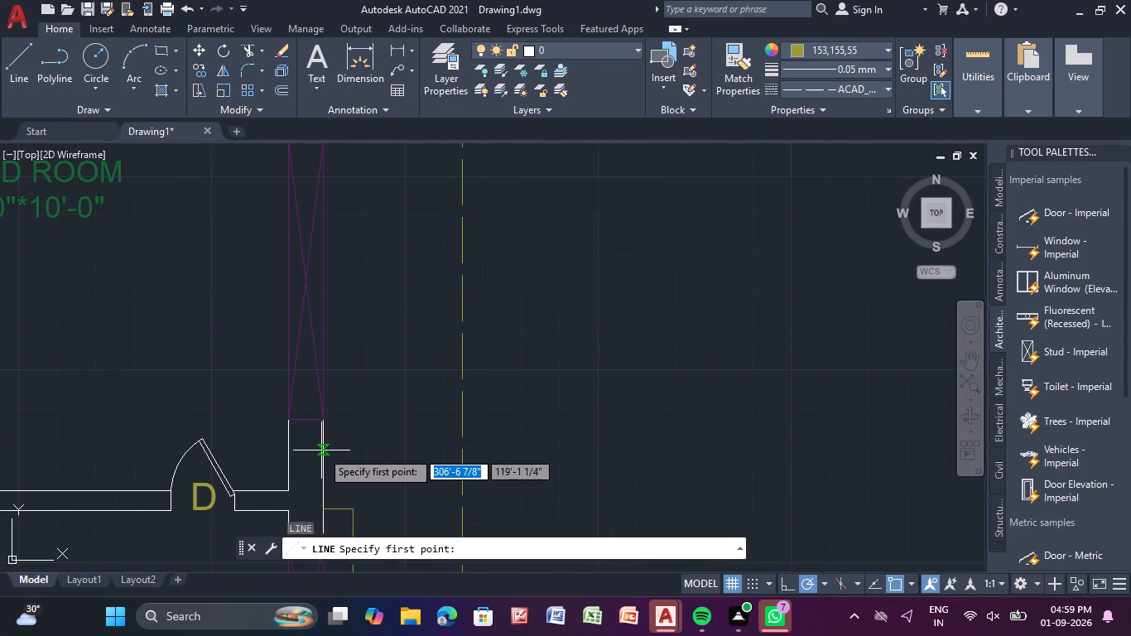
{"action": "left_click", "coordinate": [321, 450]}
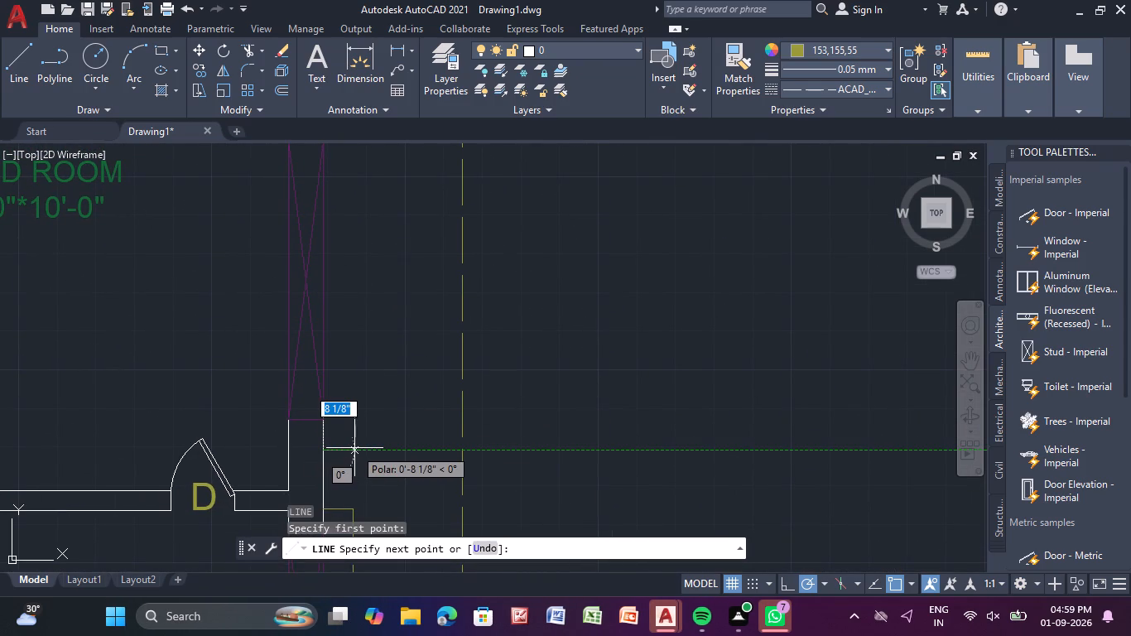
{"action": "left_click_drag", "start_coordinate": [361, 450], "coordinate": [368, 438]}
{"action": "middle_click_drag", "start_coordinate": [361, 227], "coordinate": [332, 453]}
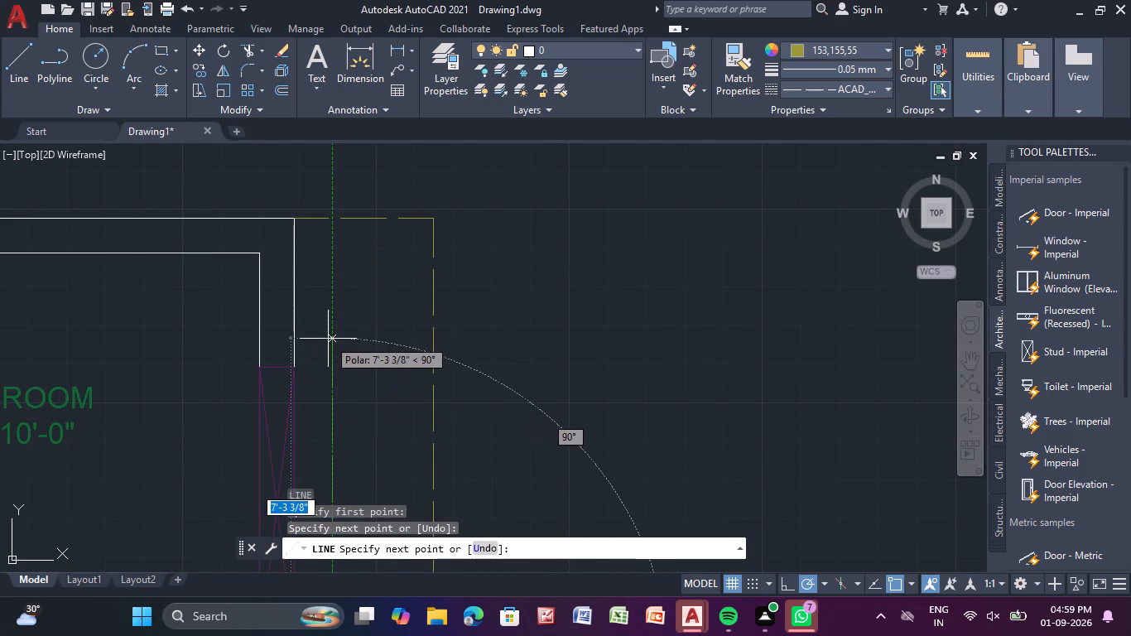
{"action": "left_click", "coordinate": [332, 343]}
{"action": "left_click", "coordinate": [297, 348]}
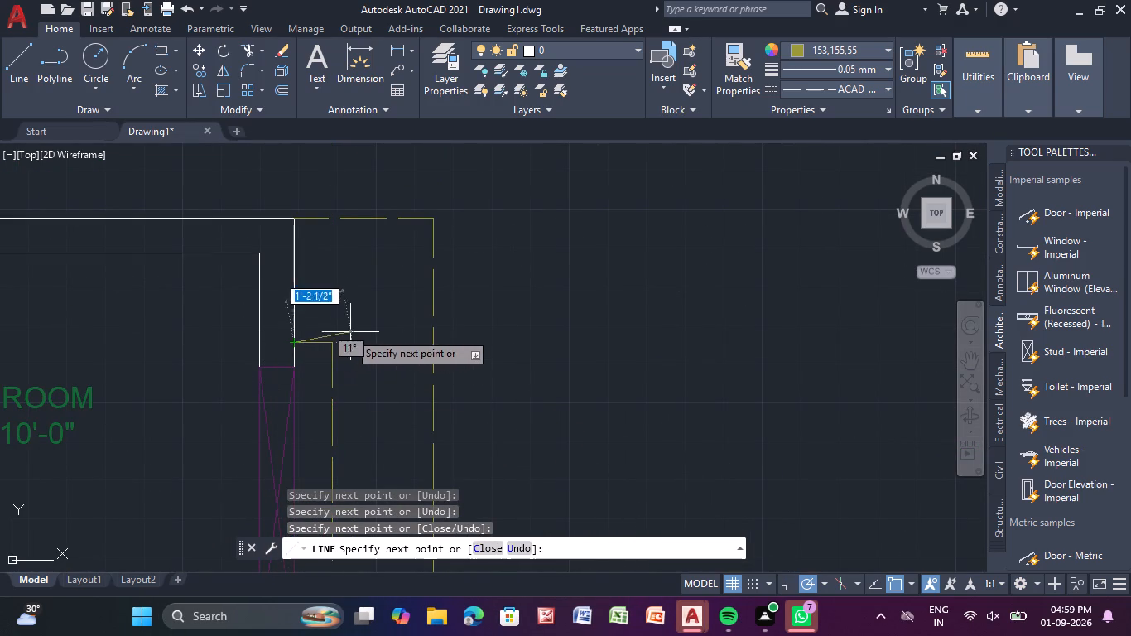
{"action": "key", "text": "Escape"}
Draw a dashed three-sided outline about 3'-6" wide outside the 4'-0"*6'-0" toilet's window in the top wall.
{"action": "scroll", "coordinate": [353, 334], "scroll_direction": "up", "scroll_amount": 1}
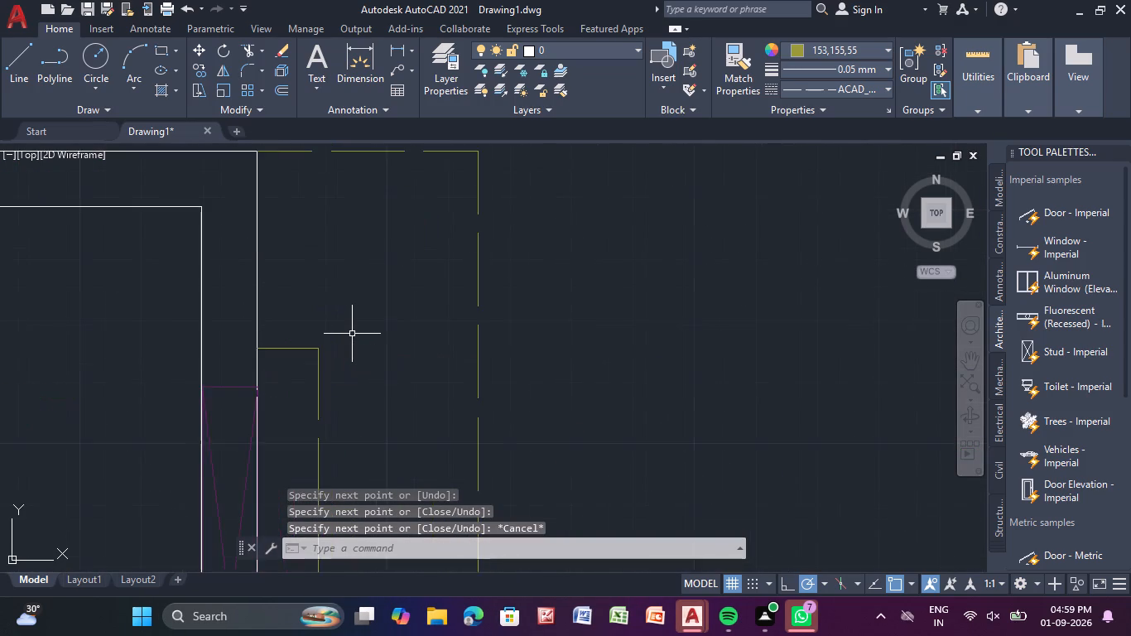
{"action": "scroll", "coordinate": [352, 334], "scroll_direction": "down", "scroll_amount": 4}
{"action": "middle_click_drag", "start_coordinate": [286, 389], "coordinate": [609, 361]}
{"action": "middle_click_drag", "start_coordinate": [511, 305], "coordinate": [519, 351]}
{"action": "scroll", "coordinate": [519, 352], "scroll_direction": "up", "scroll_amount": 2}
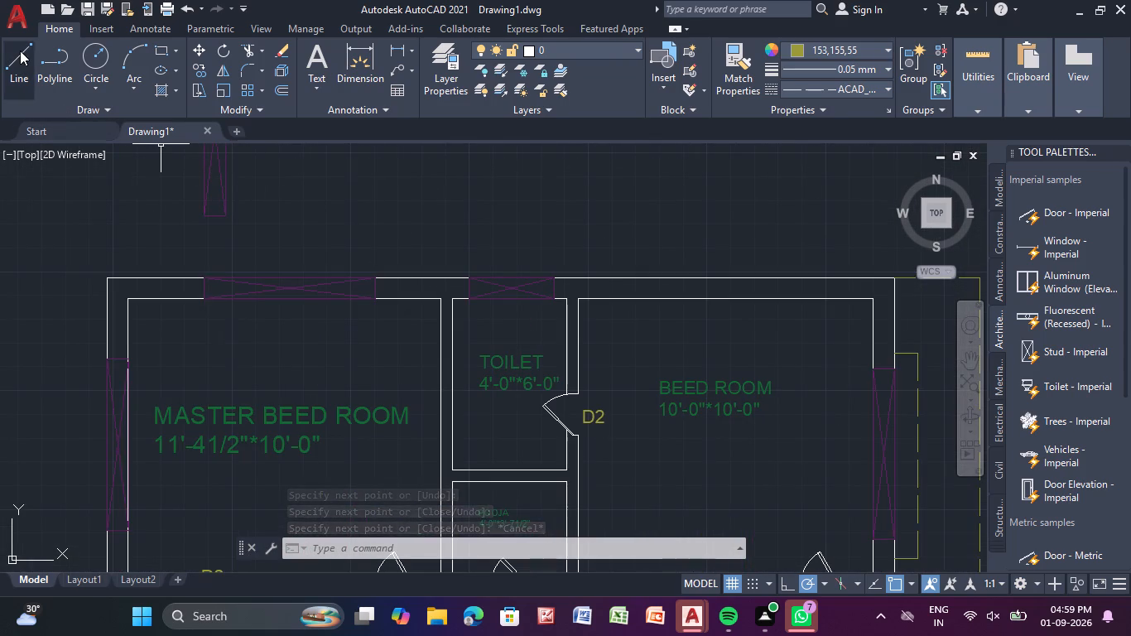
{"action": "left_click", "coordinate": [20, 51]}
{"action": "scroll", "coordinate": [456, 275], "scroll_direction": "up", "scroll_amount": 2}
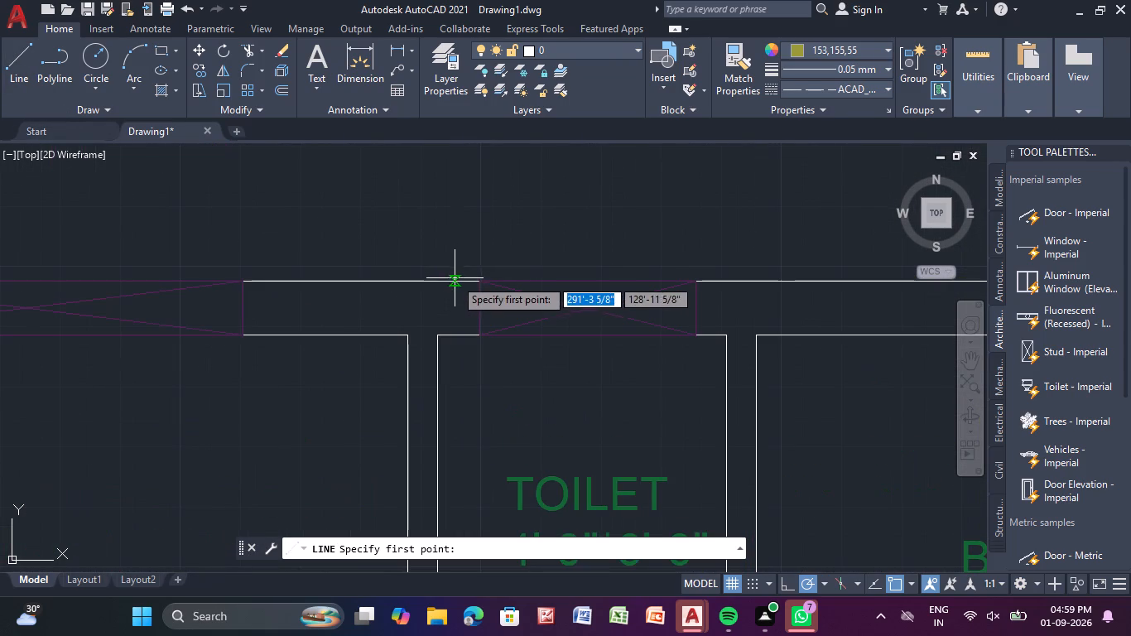
{"action": "left_click", "coordinate": [454, 281]}
{"action": "left_click", "coordinate": [448, 247]}
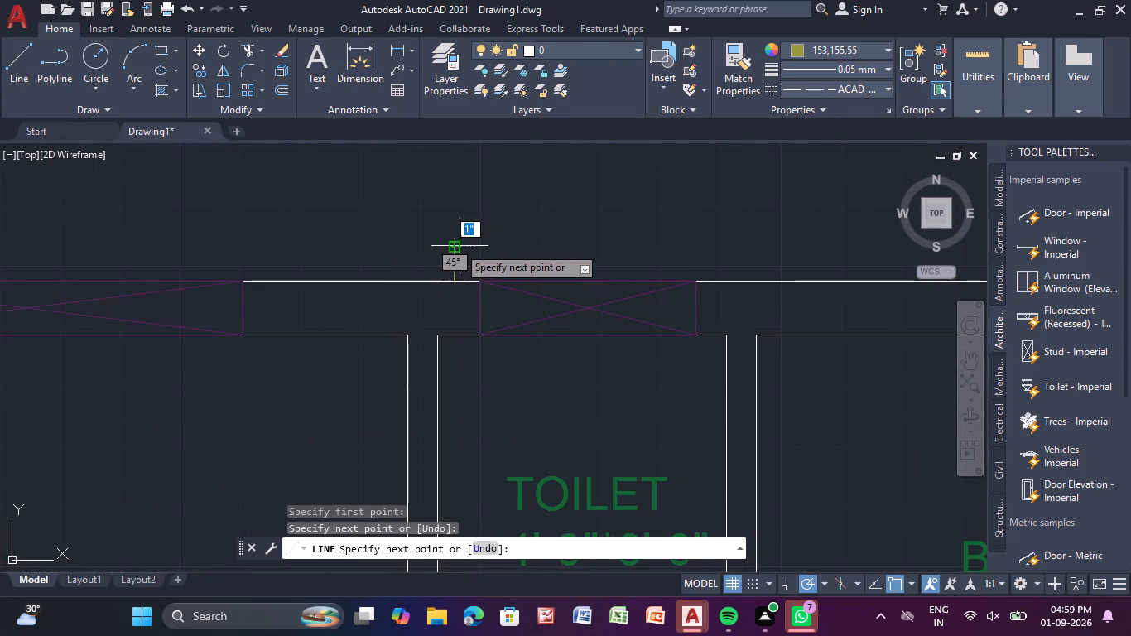
{"action": "left_click", "coordinate": [709, 250]}
{"action": "left_click", "coordinate": [710, 284]}
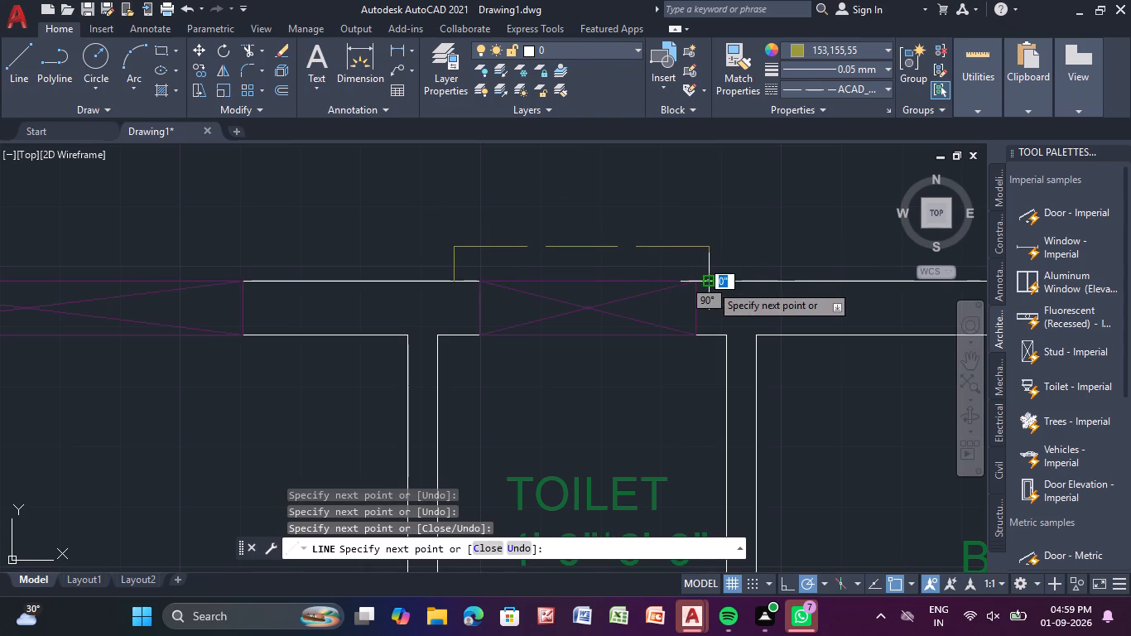
{"action": "key", "text": "Escape"}
Draw a dashed three-sided outline about 7'-11" wide and 1' deep outside the master bedroom's window in the top wall.
{"action": "scroll", "coordinate": [710, 284], "scroll_direction": "down", "scroll_amount": 2}
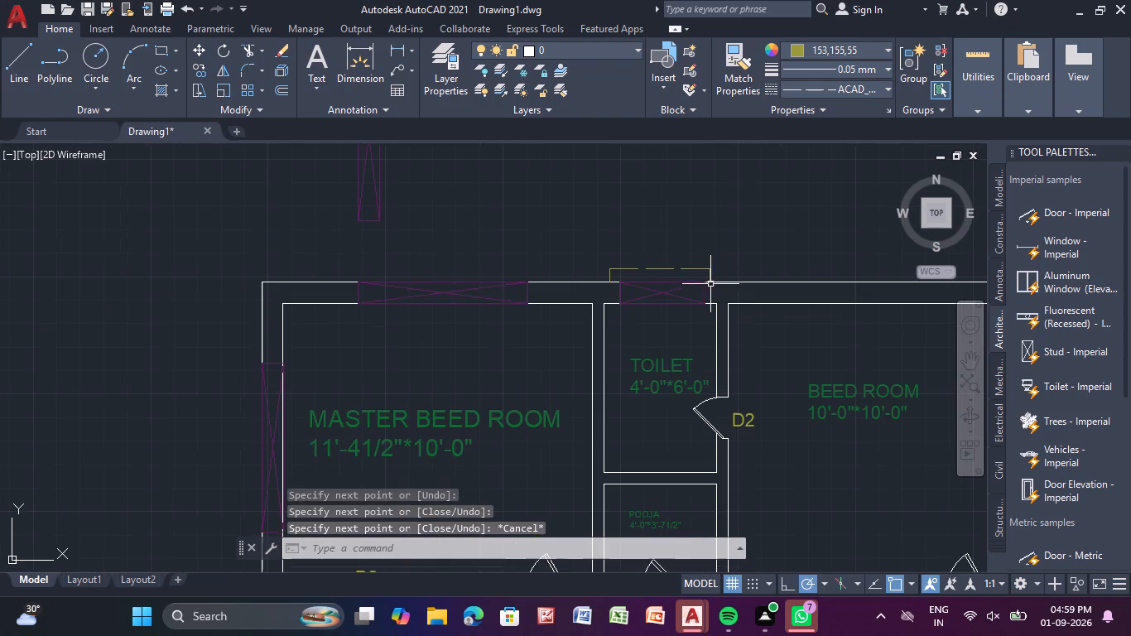
{"action": "middle_click_drag", "start_coordinate": [469, 355], "coordinate": [547, 355]}
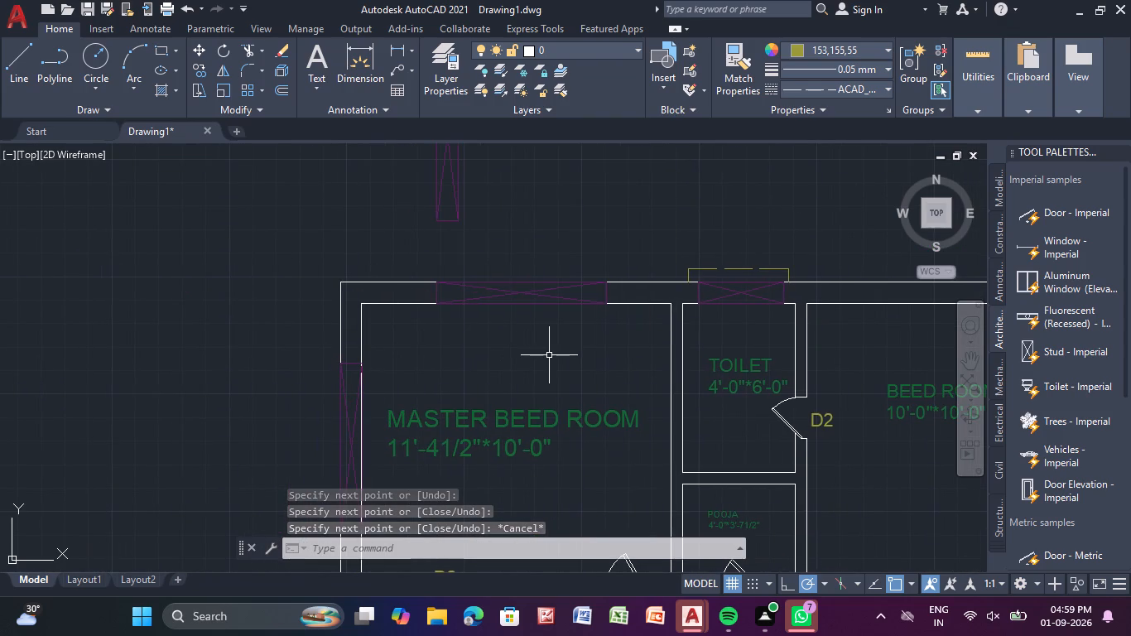
{"action": "key", "text": "Return"}
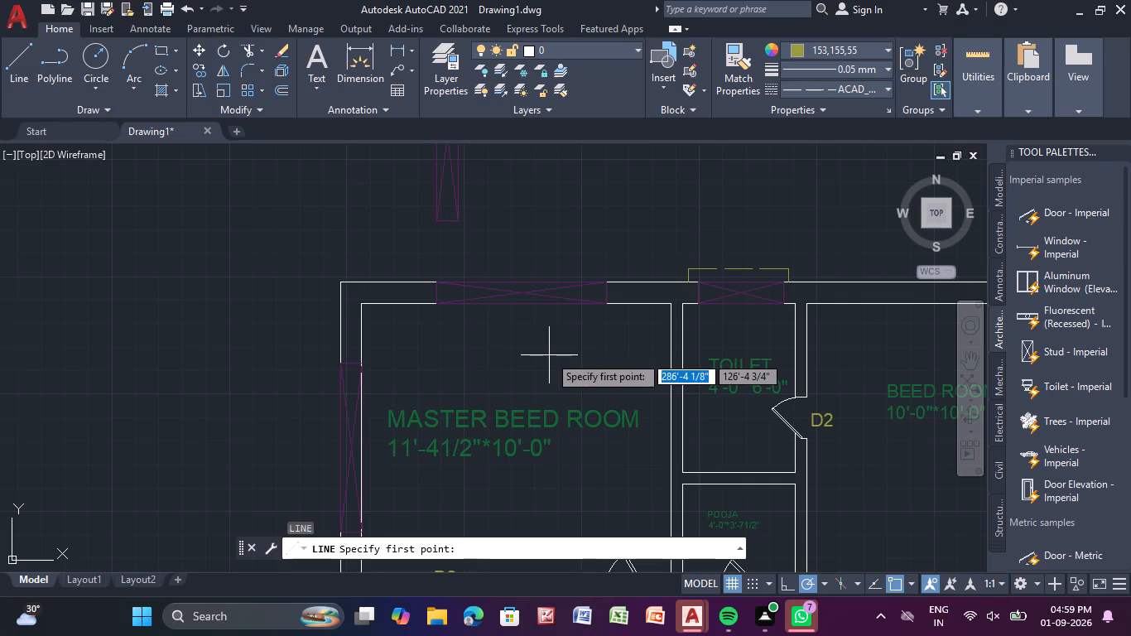
{"action": "left_click", "coordinate": [638, 282]}
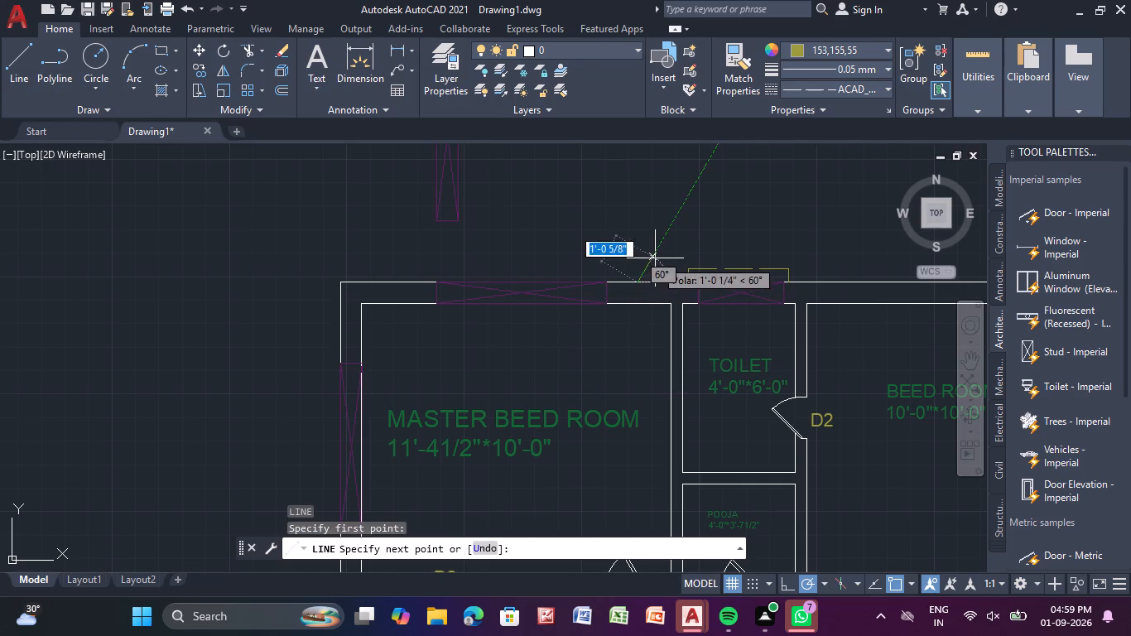
{"action": "left_click", "coordinate": [639, 254]}
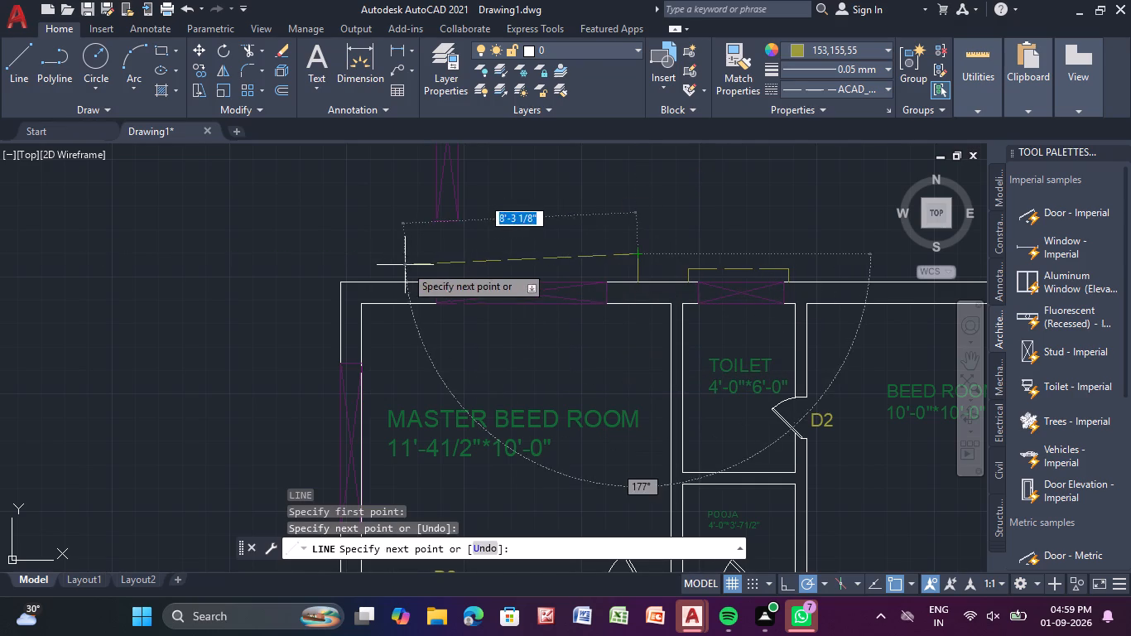
{"action": "left_click", "coordinate": [416, 254]}
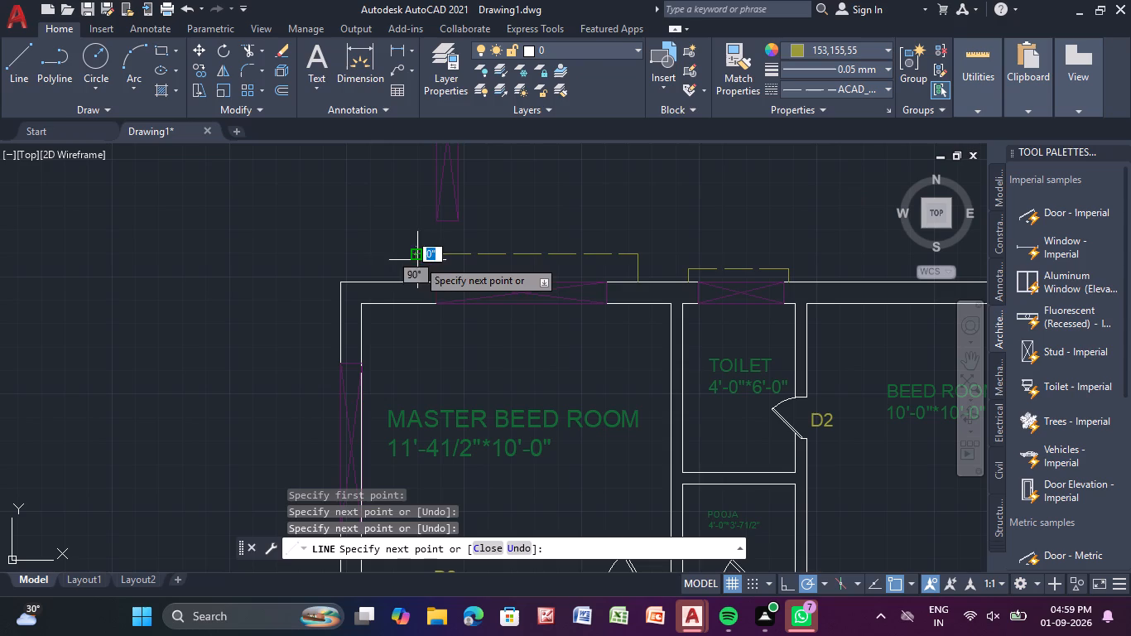
{"action": "left_click", "coordinate": [420, 282]}
{"action": "key", "text": "Escape"}
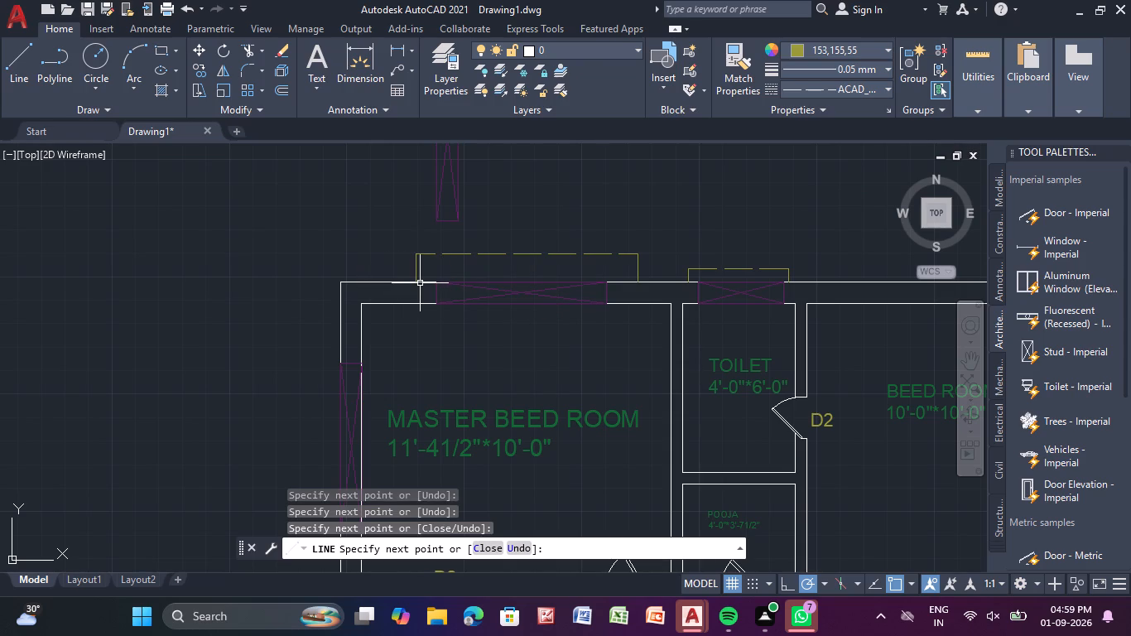
Draw a dashed three-sided outline about 7'-2" long outside the window in the master bedroom's left-hand wall.
{"action": "scroll", "coordinate": [419, 283], "scroll_direction": "down", "scroll_amount": 1}
{"action": "middle_click_drag", "start_coordinate": [433, 336], "coordinate": [425, 287]}
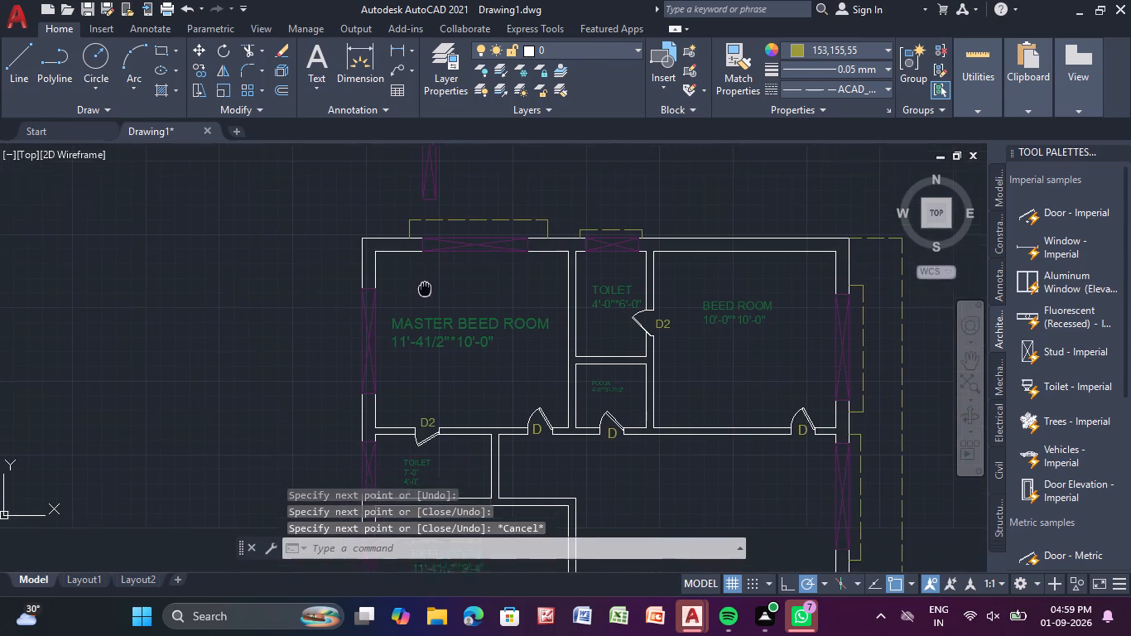
{"action": "middle_click_drag", "start_coordinate": [425, 287], "coordinate": [420, 269]}
{"action": "key", "text": "Return"}
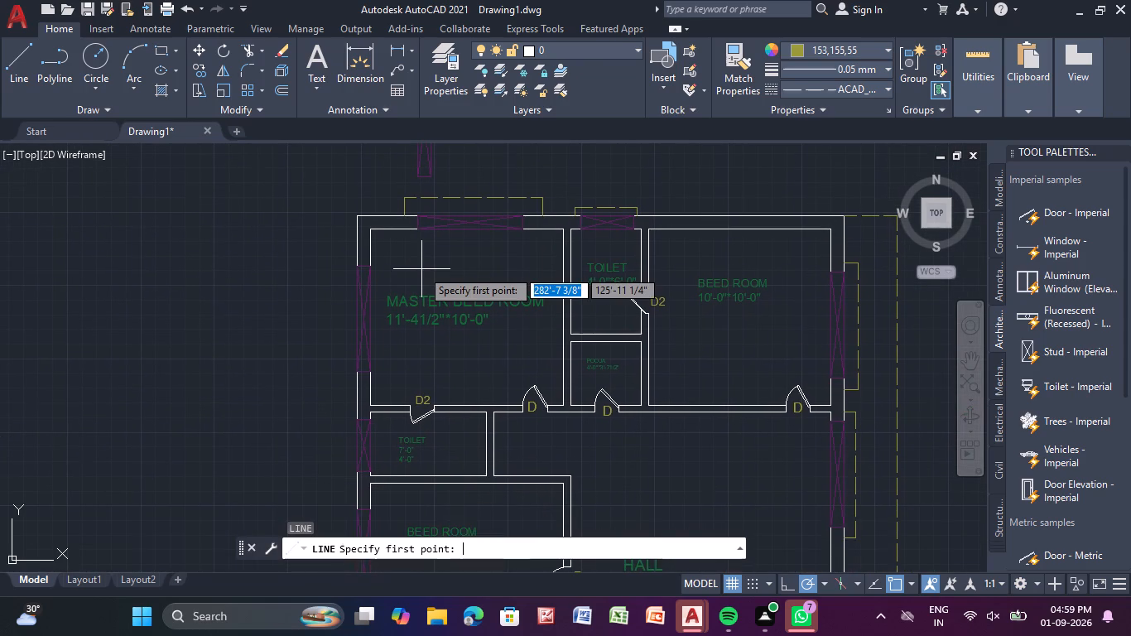
{"action": "scroll", "coordinate": [385, 253], "scroll_direction": "up", "scroll_amount": 2}
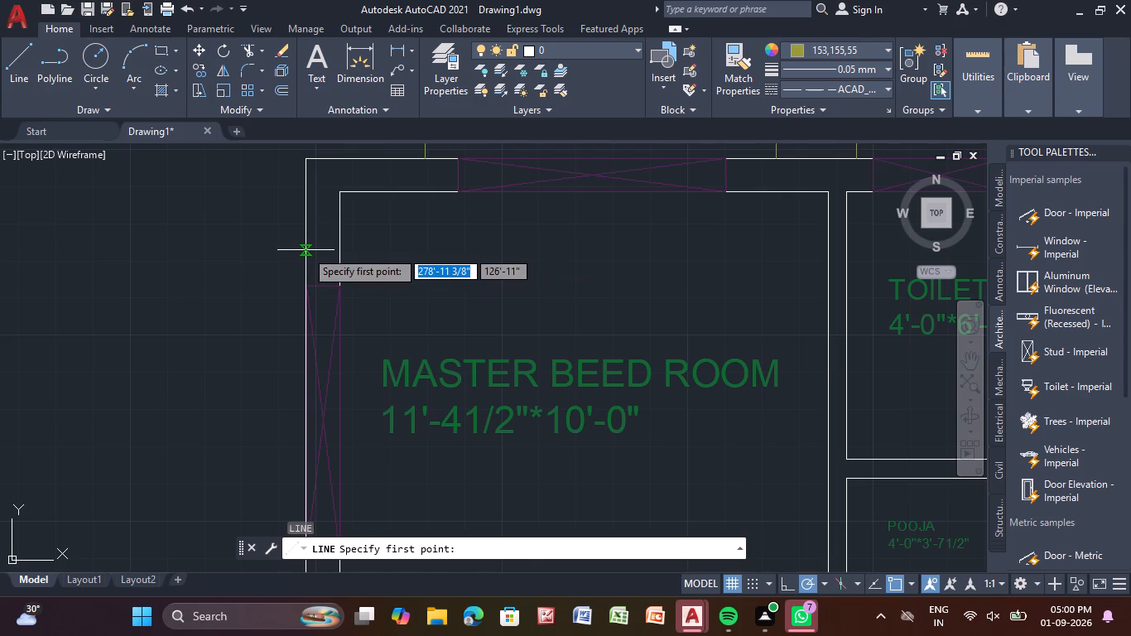
{"action": "left_click", "coordinate": [306, 250]}
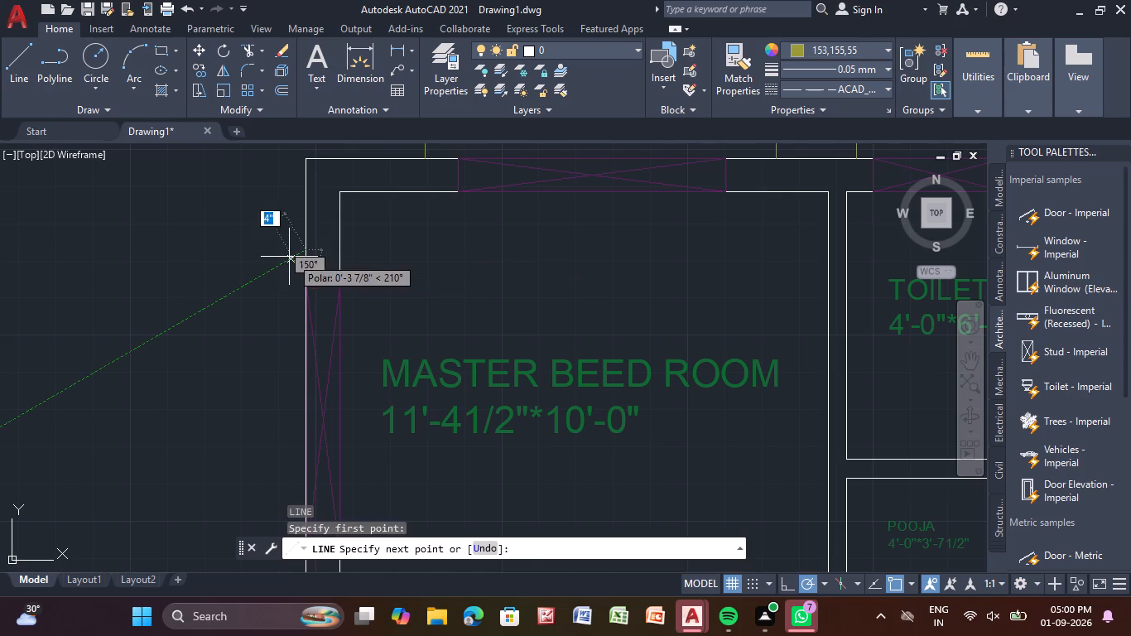
{"action": "left_click_drag", "start_coordinate": [285, 251], "coordinate": [278, 266]}
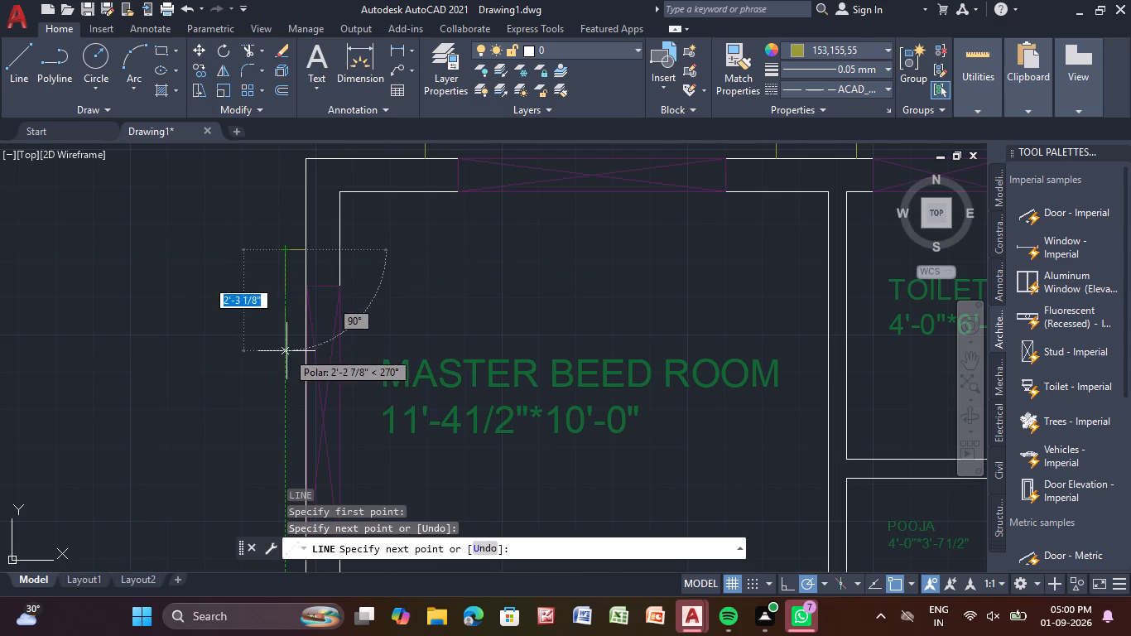
{"action": "middle_click_drag", "start_coordinate": [285, 352], "coordinate": [306, 246]}
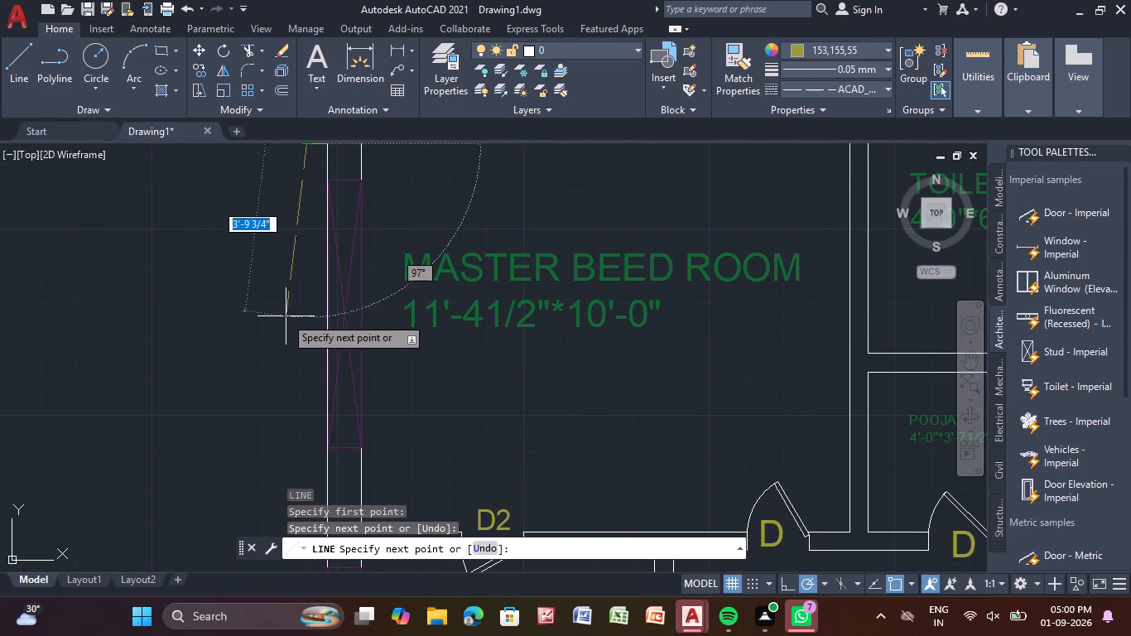
{"action": "left_click", "coordinate": [306, 465]}
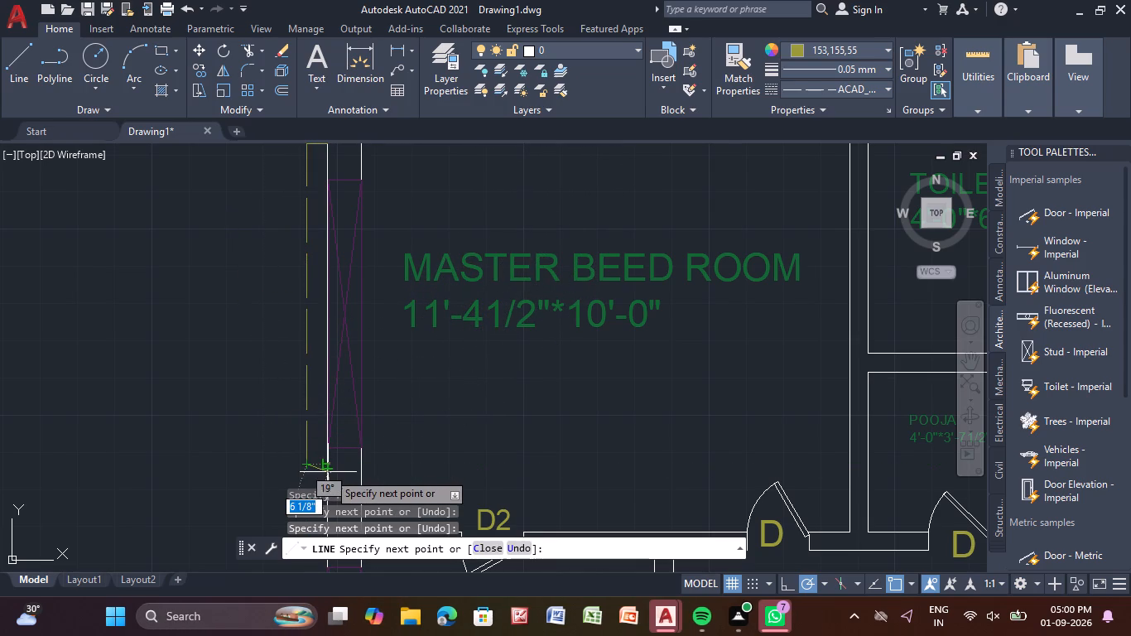
{"action": "left_click", "coordinate": [330, 462]}
{"action": "key", "text": "Escape"}
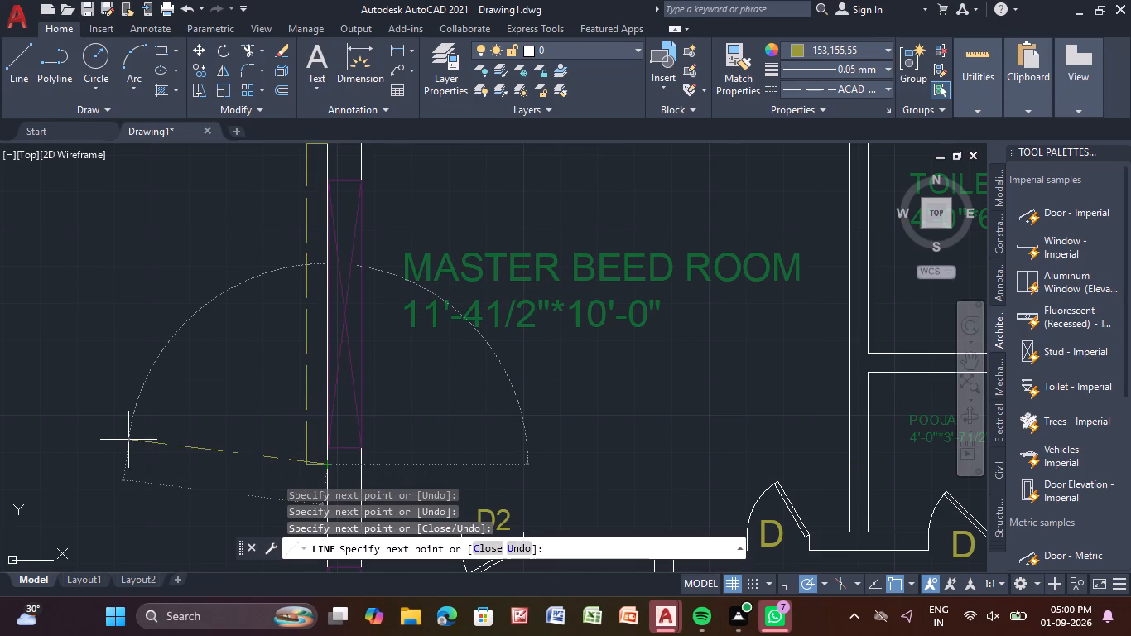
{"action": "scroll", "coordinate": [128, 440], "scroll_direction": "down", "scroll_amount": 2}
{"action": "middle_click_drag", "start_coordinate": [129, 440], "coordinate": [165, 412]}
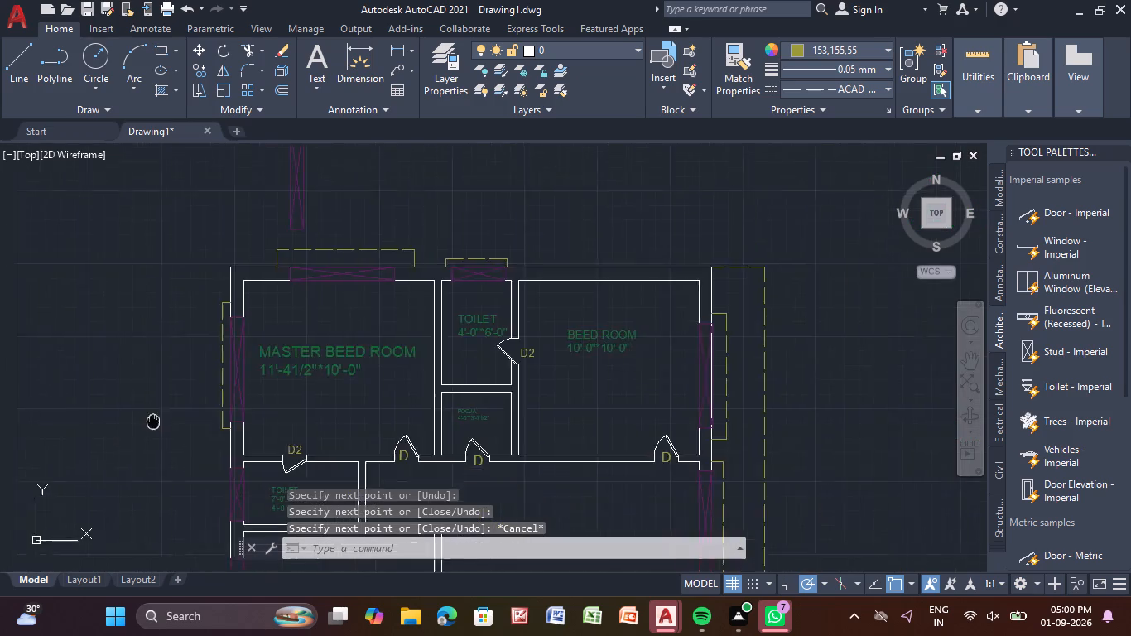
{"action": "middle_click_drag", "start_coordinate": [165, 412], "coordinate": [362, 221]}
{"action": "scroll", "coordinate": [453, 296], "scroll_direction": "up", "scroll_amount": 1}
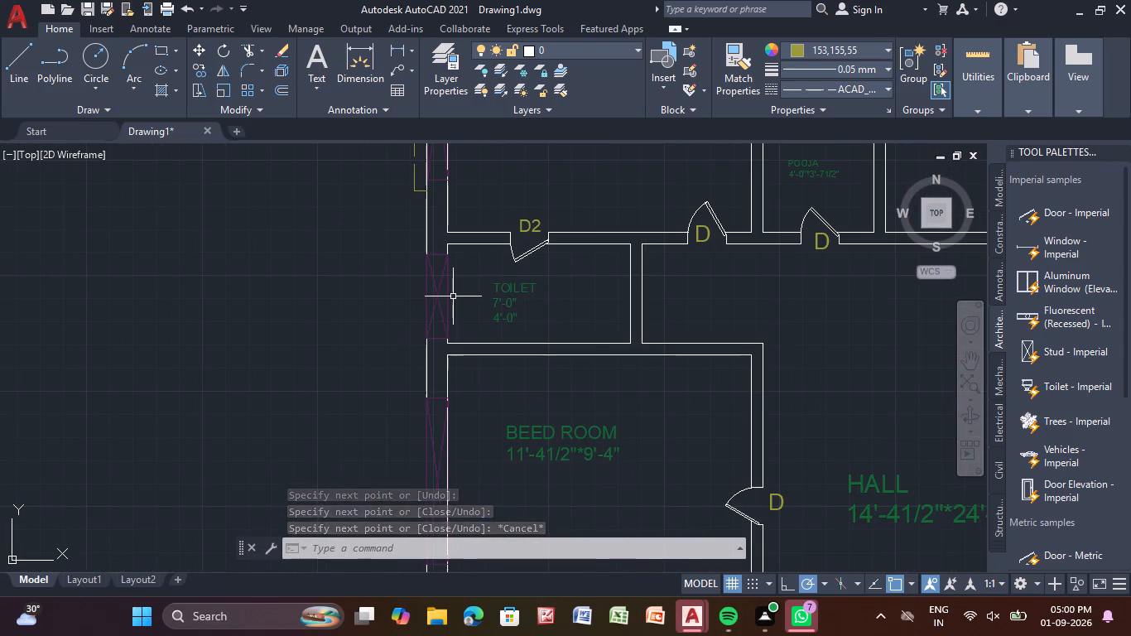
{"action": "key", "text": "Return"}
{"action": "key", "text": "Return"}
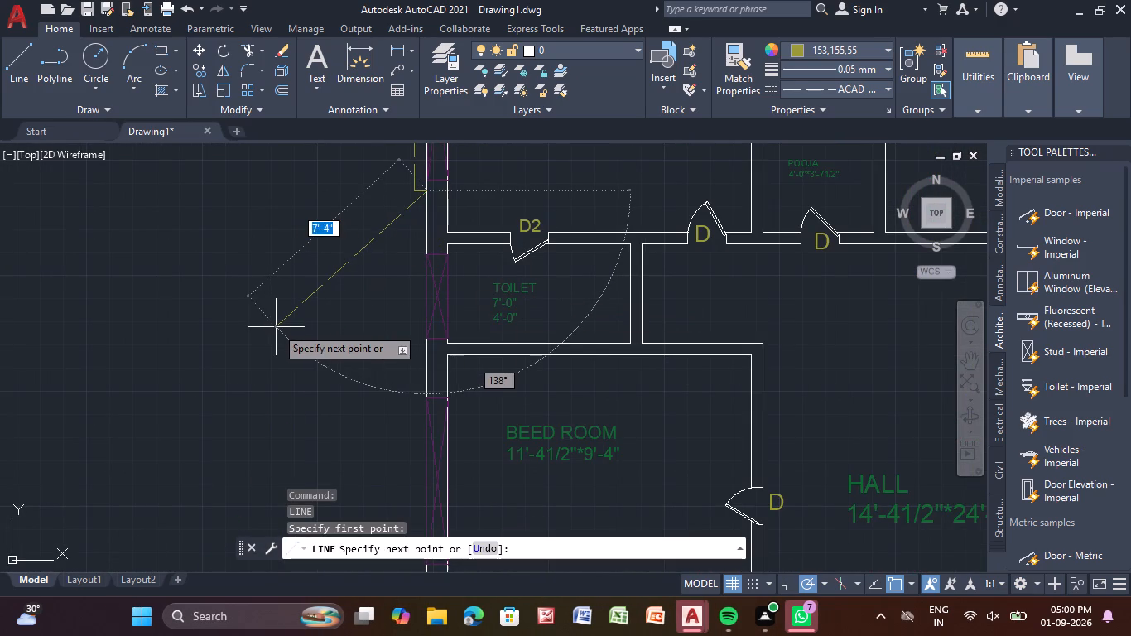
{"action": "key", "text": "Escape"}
Draw a dashed three-sided outline about 3'-9" long and 8" deep outside the 7'-0" by 4'-0" toilet's window in the left-hand wall.
{"action": "key", "text": "Return"}
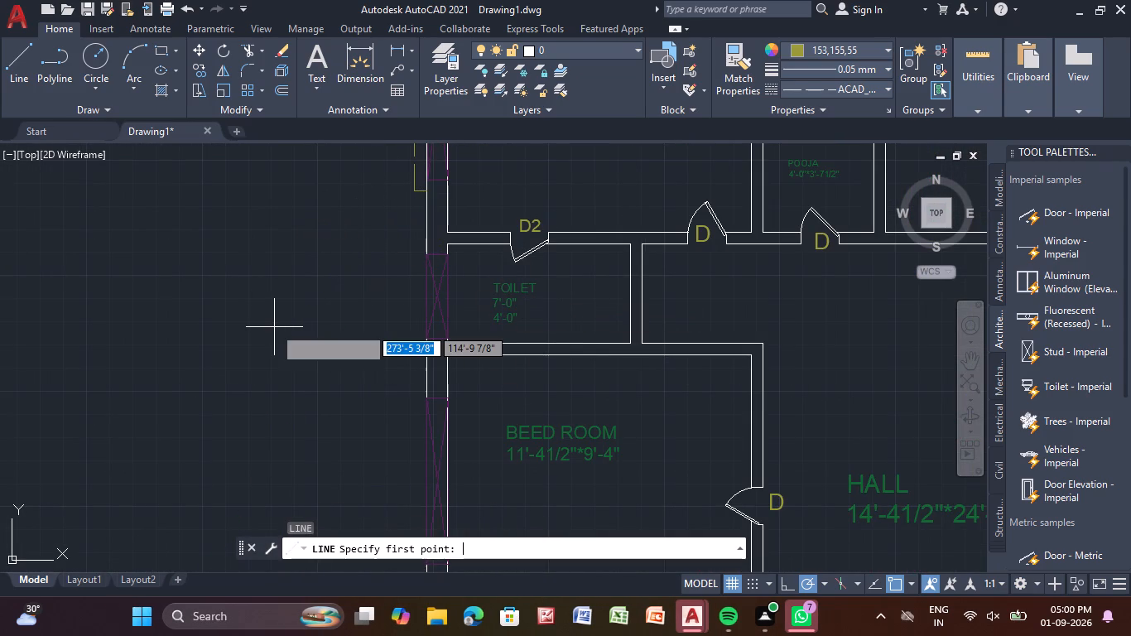
{"action": "scroll", "coordinate": [407, 237], "scroll_direction": "up", "scroll_amount": 2}
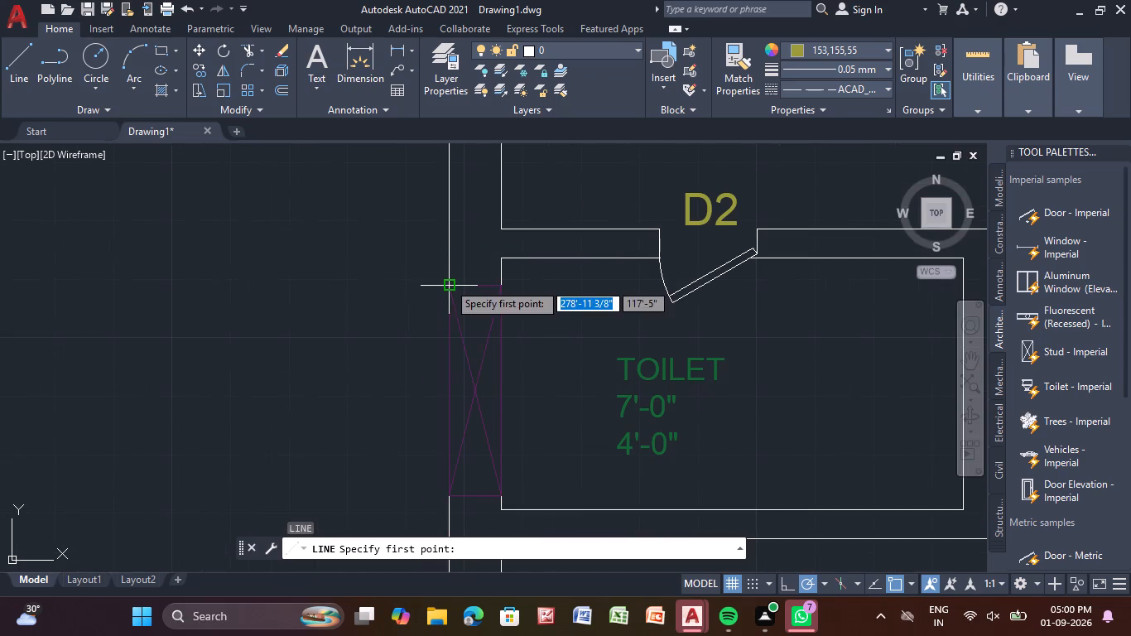
{"action": "left_click", "coordinate": [450, 259]}
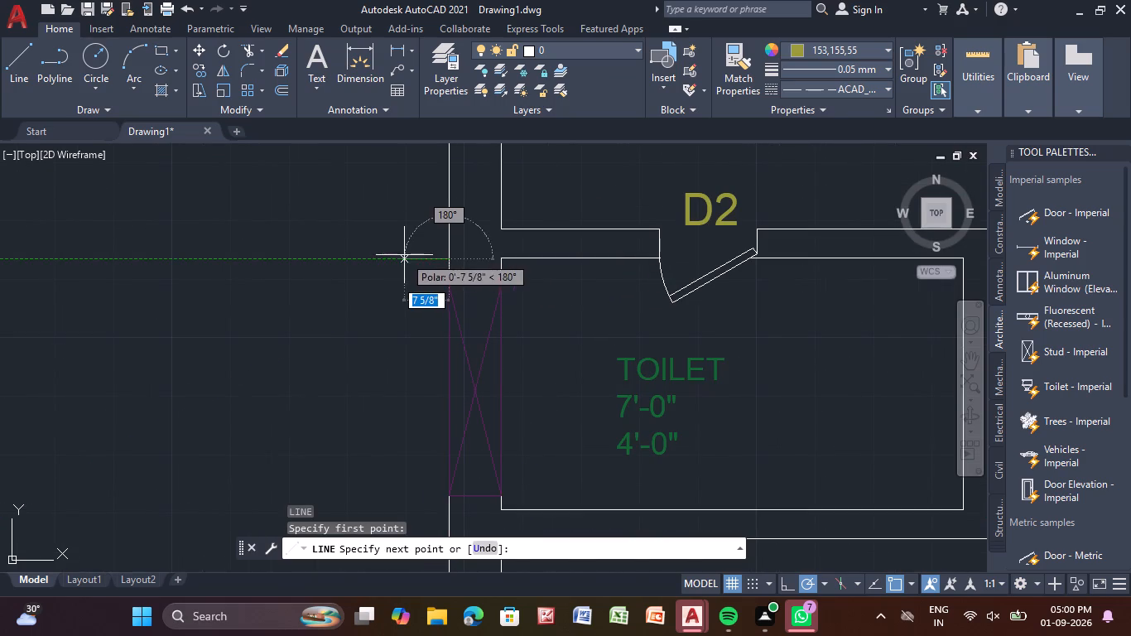
{"action": "left_click", "coordinate": [404, 255]}
{"action": "scroll", "coordinate": [384, 439], "scroll_direction": "down", "scroll_amount": 1}
{"action": "middle_click_drag", "start_coordinate": [385, 439], "coordinate": [397, 303]}
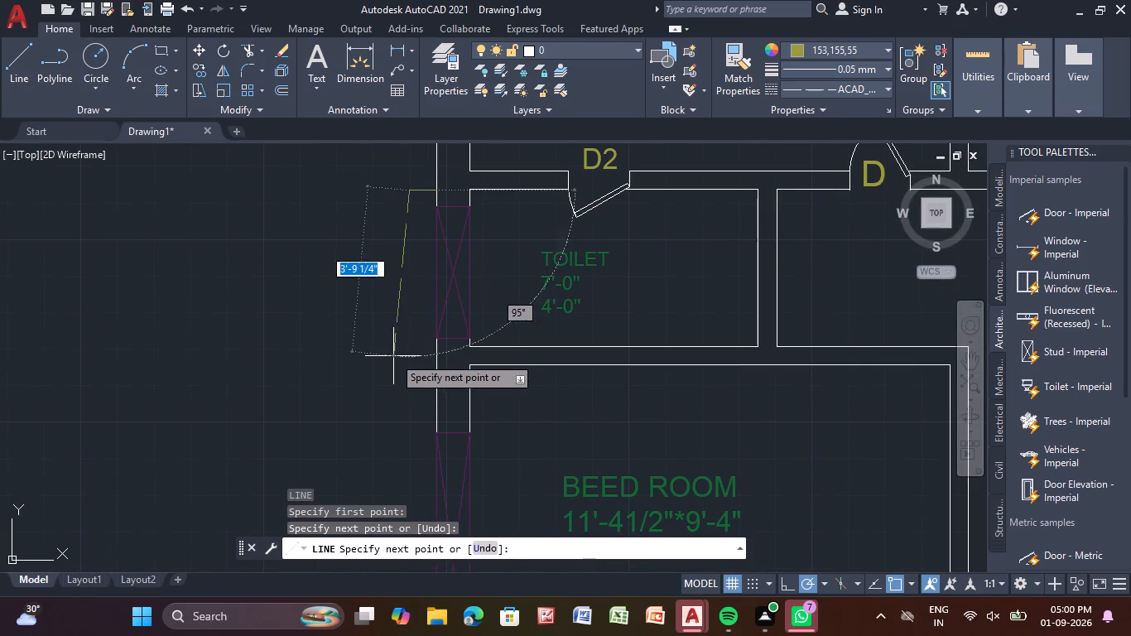
{"action": "left_click", "coordinate": [411, 356]}
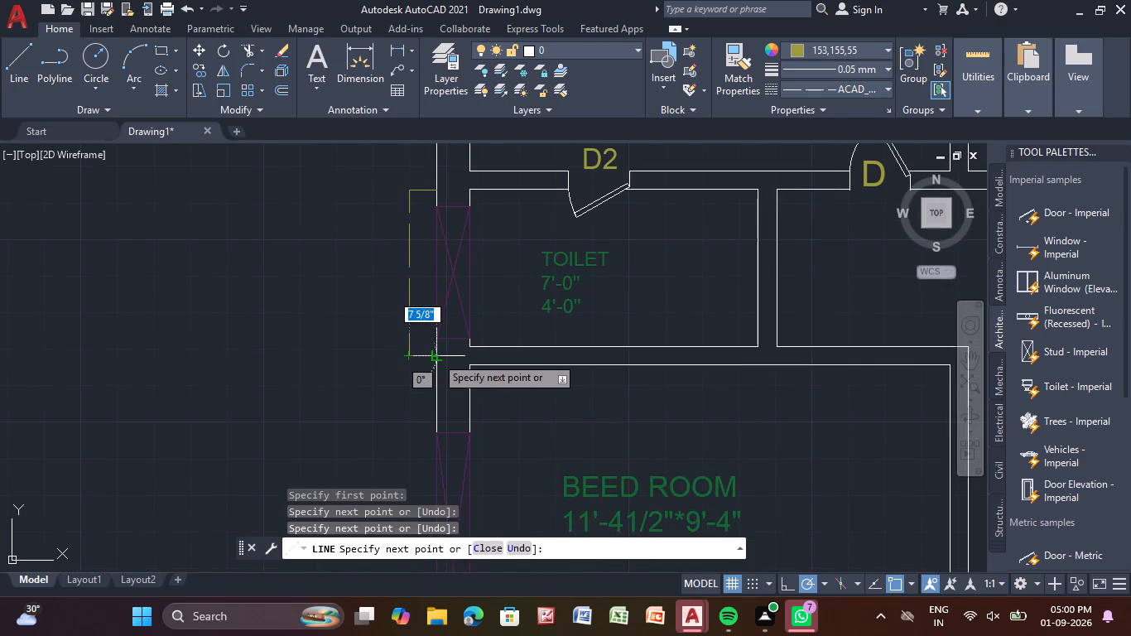
{"action": "left_click", "coordinate": [436, 356]}
{"action": "key", "text": "Escape"}
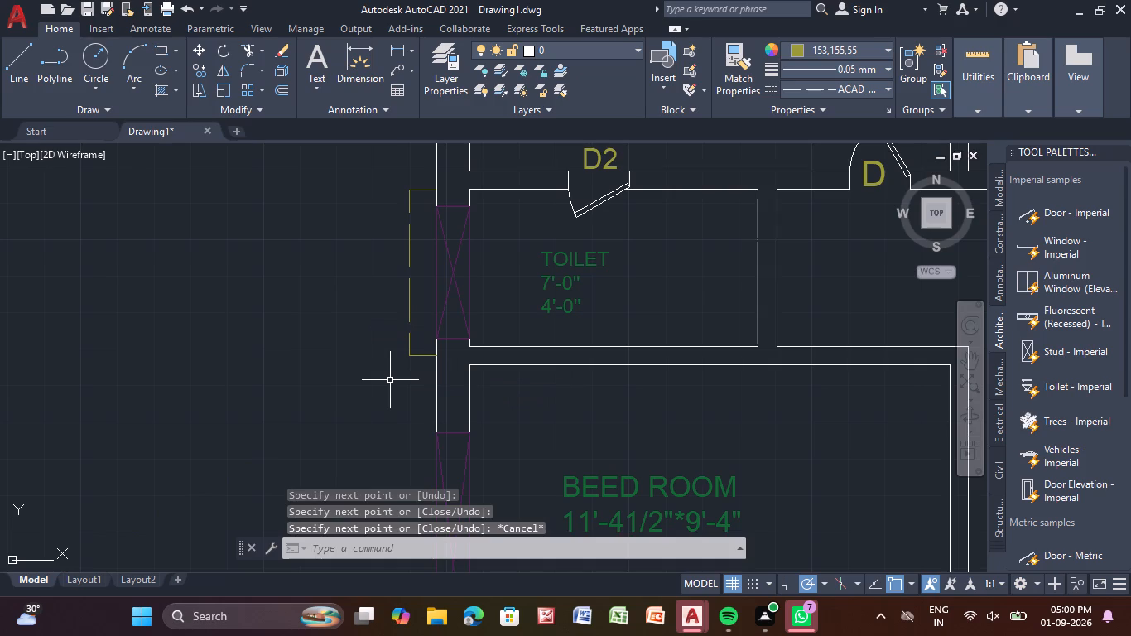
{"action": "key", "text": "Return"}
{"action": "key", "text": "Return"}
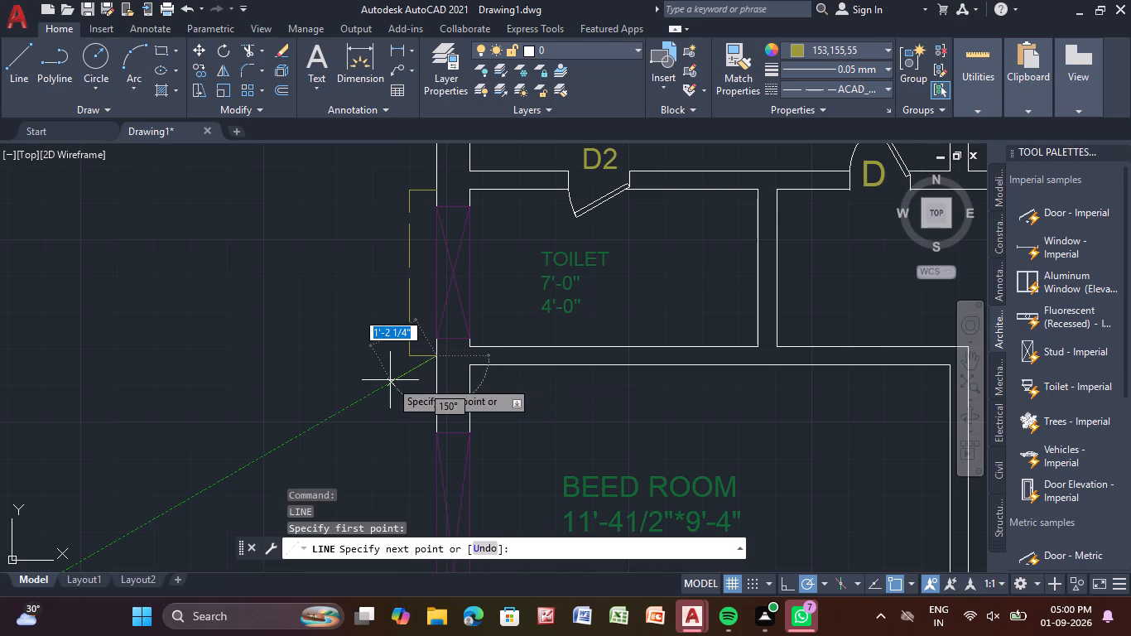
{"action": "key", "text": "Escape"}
Draw a dashed three-sided outline about 6'-8" long outside the 11'-41/2"*9'-4" bedroom's window in the left-hand wall.
{"action": "middle_click_drag", "start_coordinate": [390, 380], "coordinate": [391, 350]}
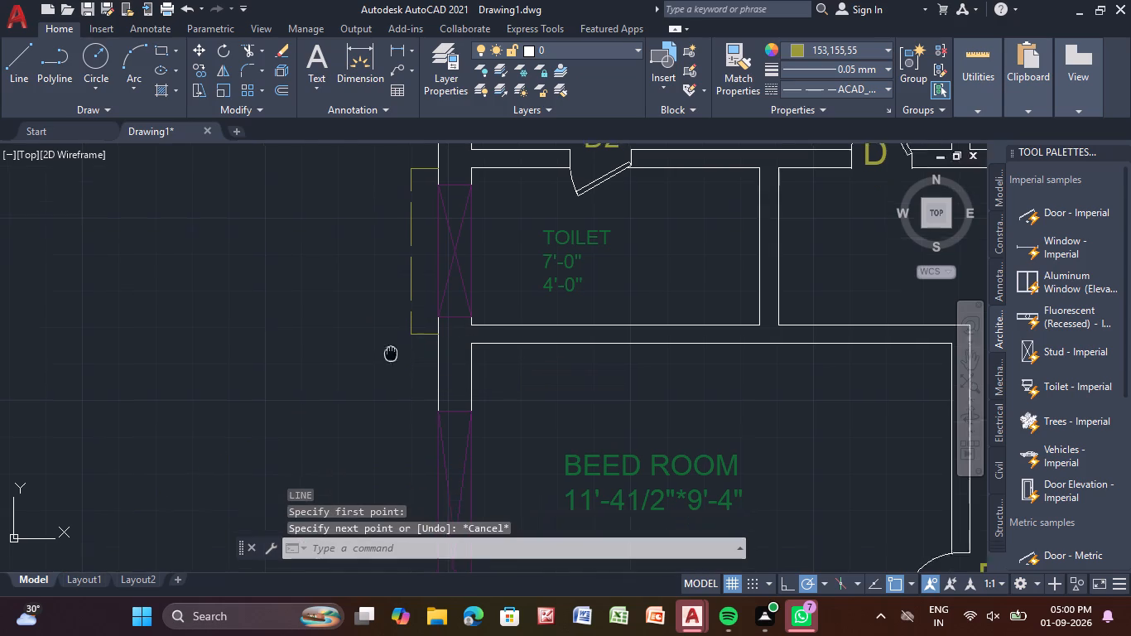
{"action": "middle_click_drag", "start_coordinate": [391, 350], "coordinate": [406, 243]}
{"action": "key", "text": "Return"}
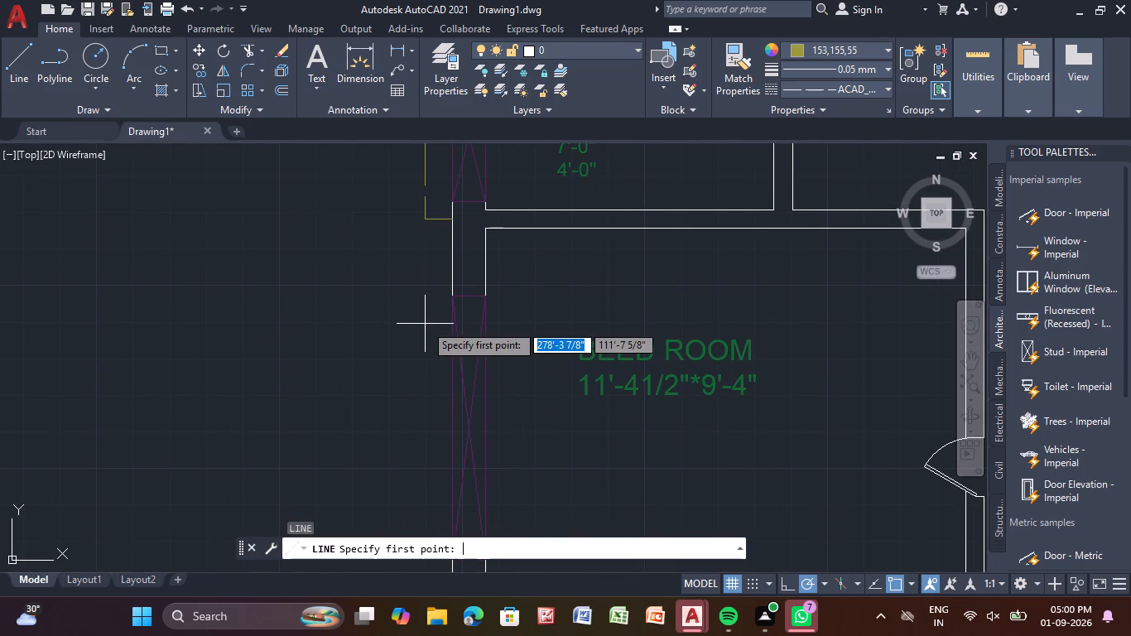
{"action": "left_click", "coordinate": [451, 277]}
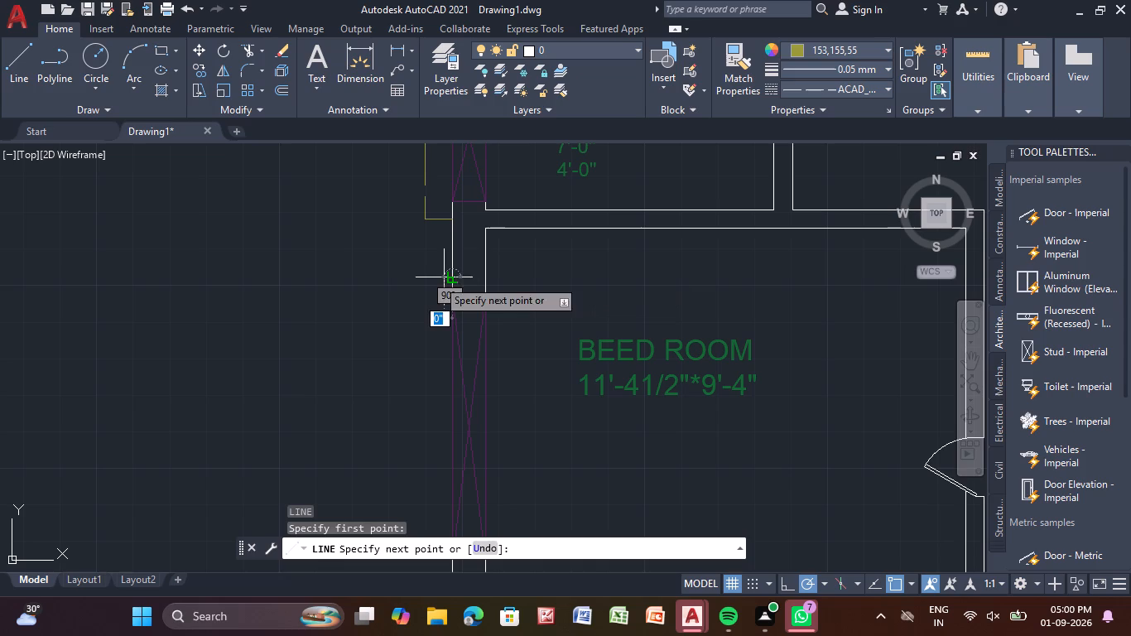
{"action": "left_click_drag", "start_coordinate": [421, 278], "coordinate": [424, 314]}
{"action": "middle_click_drag", "start_coordinate": [420, 426], "coordinate": [439, 286]}
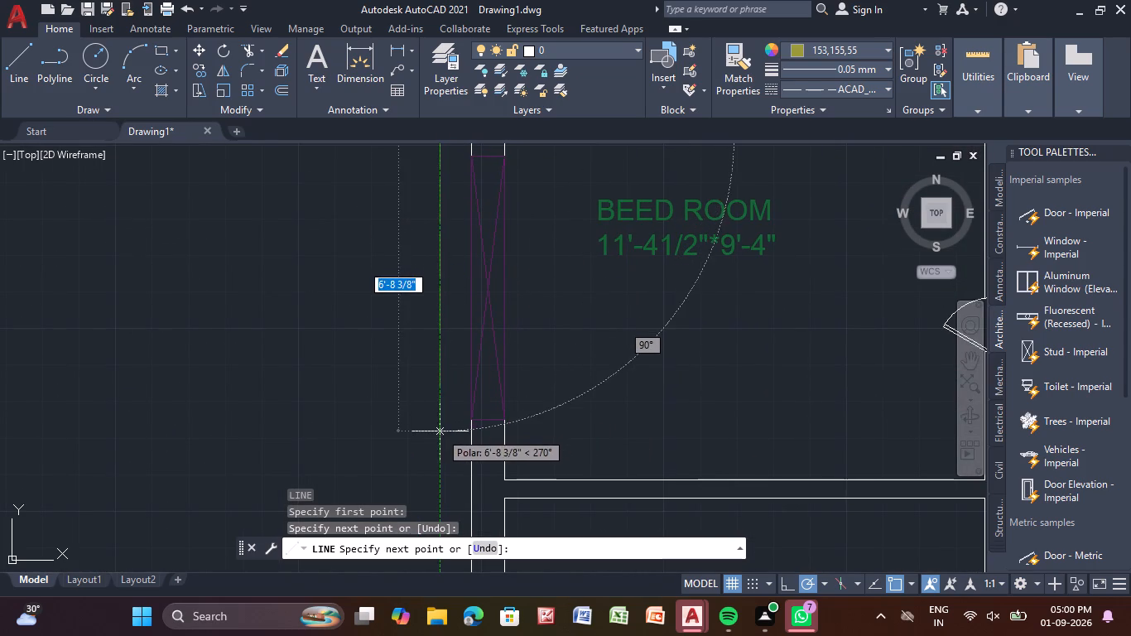
{"action": "left_click", "coordinate": [438, 434]}
{"action": "left_click", "coordinate": [478, 435]}
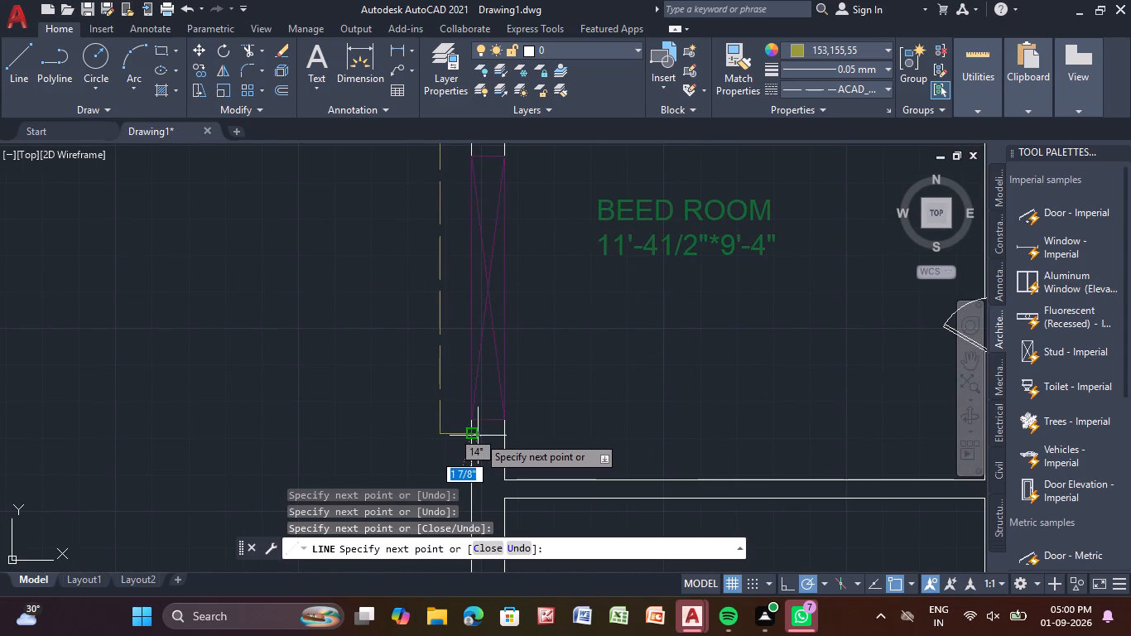
{"action": "key", "text": "Escape"}
Draw a dashed three-sided outline about 6'-3" long and 8" deep outside the kitchen's window in the left-hand wall.
{"action": "scroll", "coordinate": [478, 436], "scroll_direction": "down", "scroll_amount": 3}
{"action": "middle_click_drag", "start_coordinate": [474, 436], "coordinate": [483, 306]}
{"action": "scroll", "coordinate": [479, 346], "scroll_direction": "up", "scroll_amount": 2}
{"action": "key", "text": "Return"}
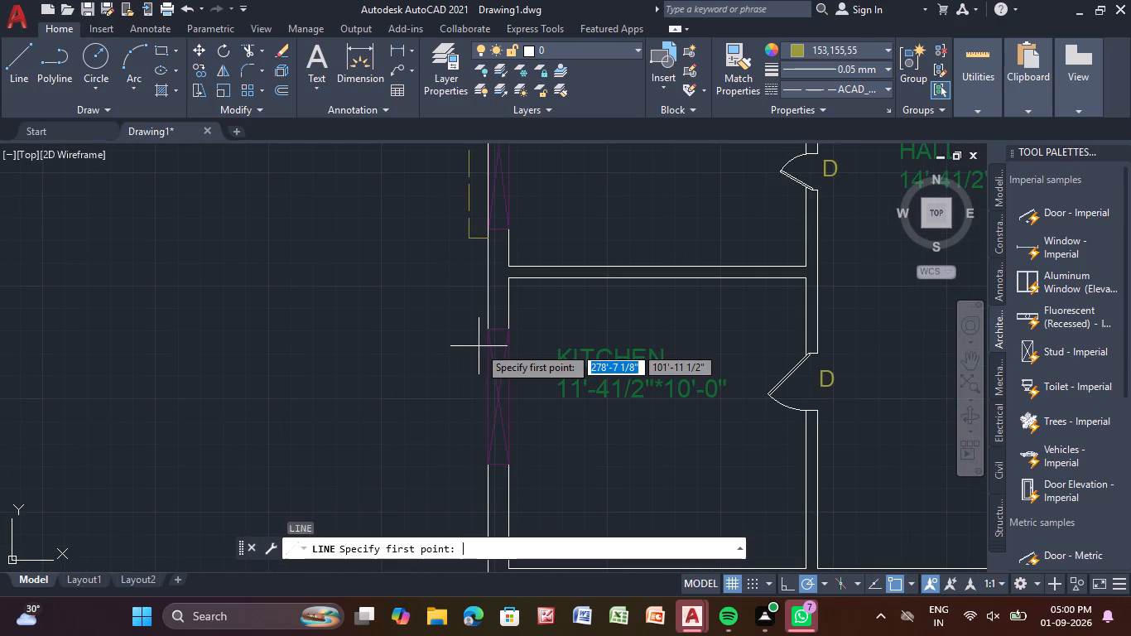
{"action": "scroll", "coordinate": [482, 314], "scroll_direction": "up", "scroll_amount": 1}
{"action": "left_click", "coordinate": [488, 311]}
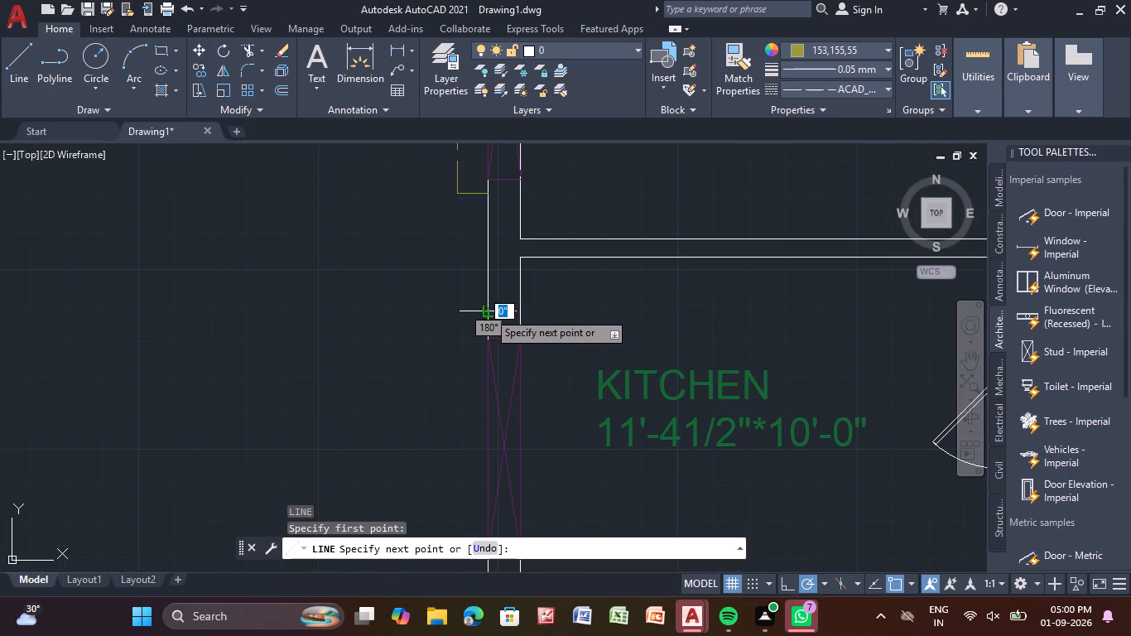
{"action": "left_click", "coordinate": [460, 312]}
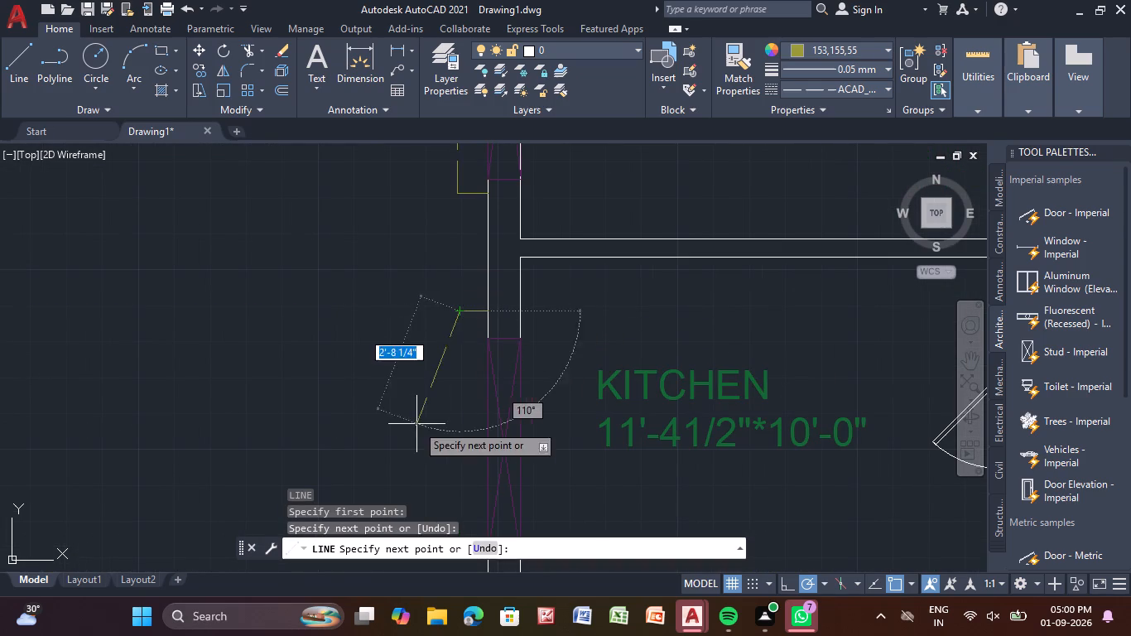
{"action": "middle_click_drag", "start_coordinate": [416, 438], "coordinate": [442, 268]}
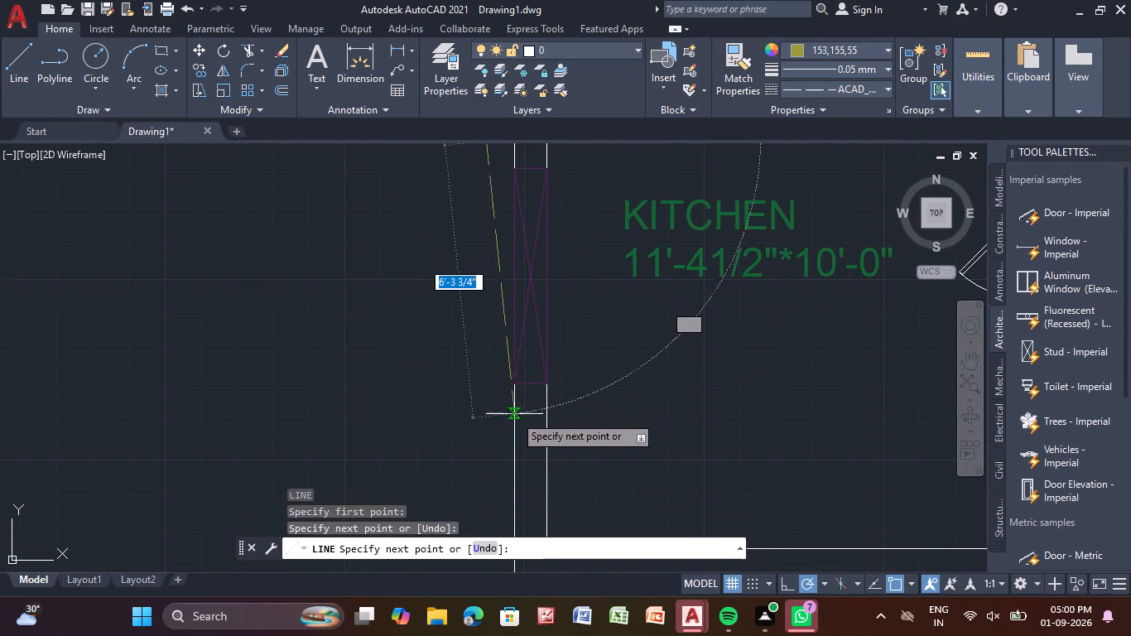
{"action": "left_click", "coordinate": [484, 412]}
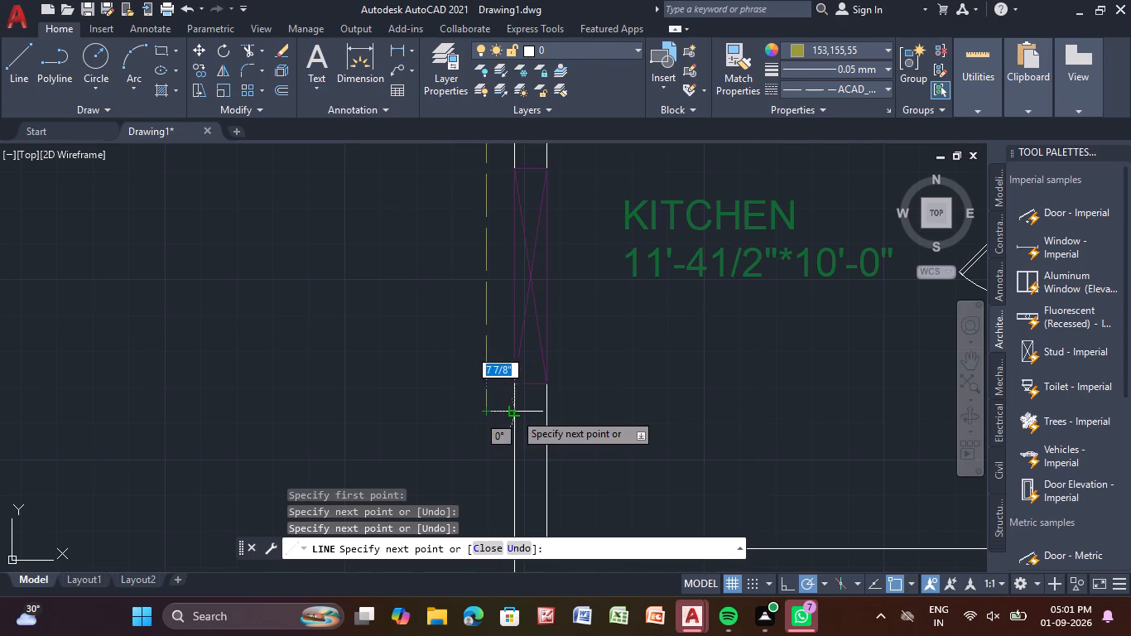
{"action": "left_click", "coordinate": [514, 412]}
{"action": "key", "text": "Escape"}
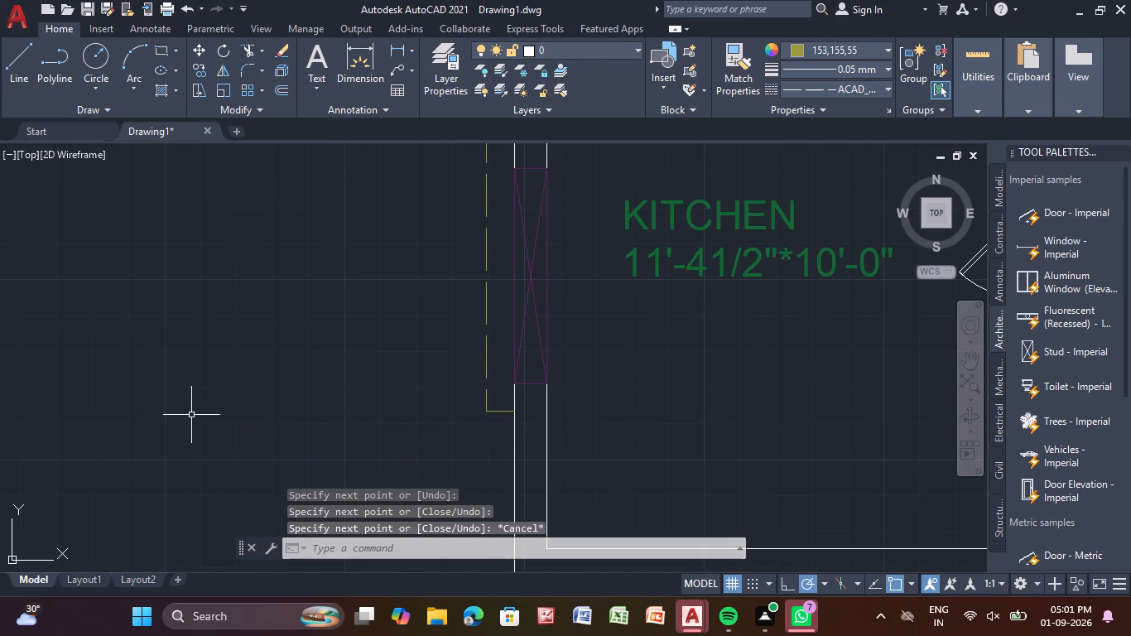
Set the current object colour to dark green 19,103,52.
{"action": "scroll", "coordinate": [222, 375], "scroll_direction": "down", "scroll_amount": 3}
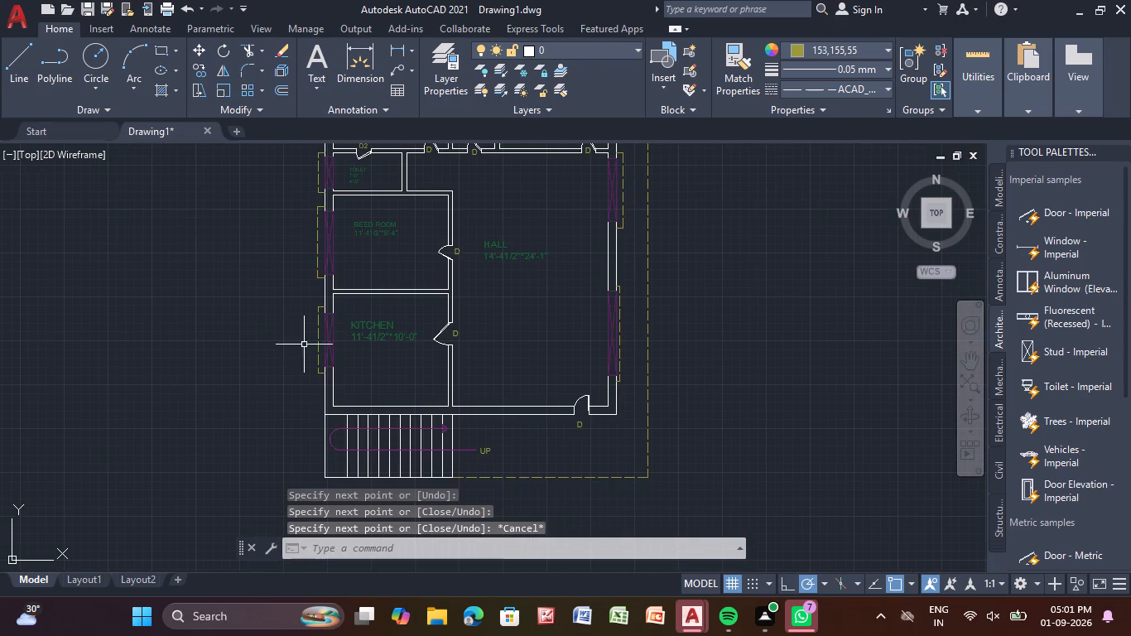
{"action": "scroll", "coordinate": [386, 367], "scroll_direction": "down", "scroll_amount": 1}
{"action": "middle_click_drag", "start_coordinate": [386, 367], "coordinate": [476, 383]}
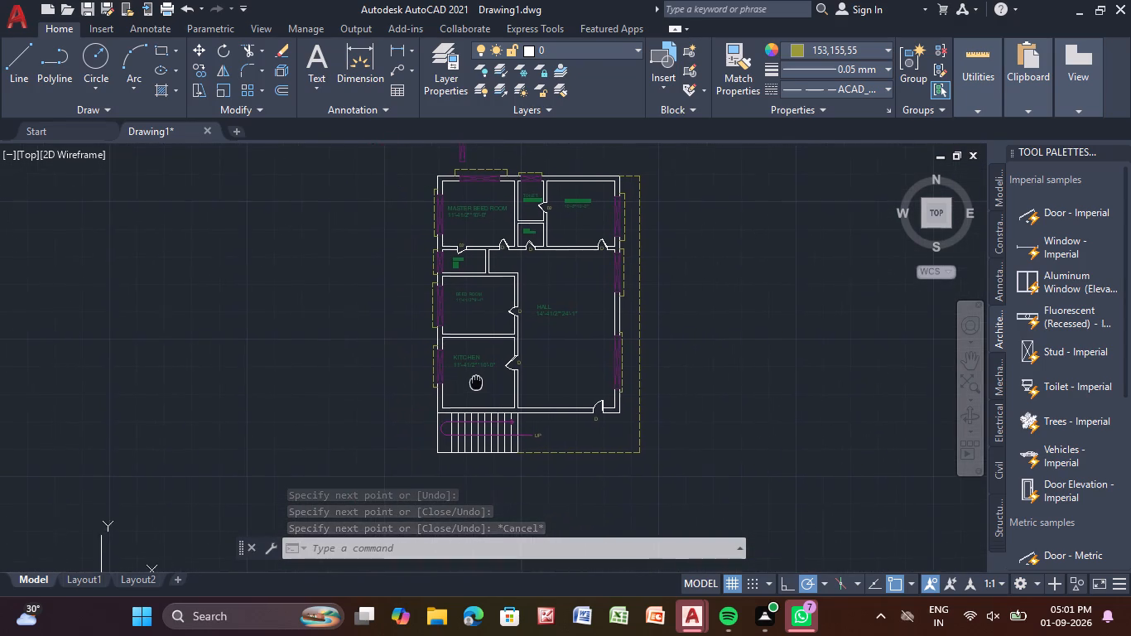
{"action": "middle_click_drag", "start_coordinate": [476, 383], "coordinate": [477, 383]}
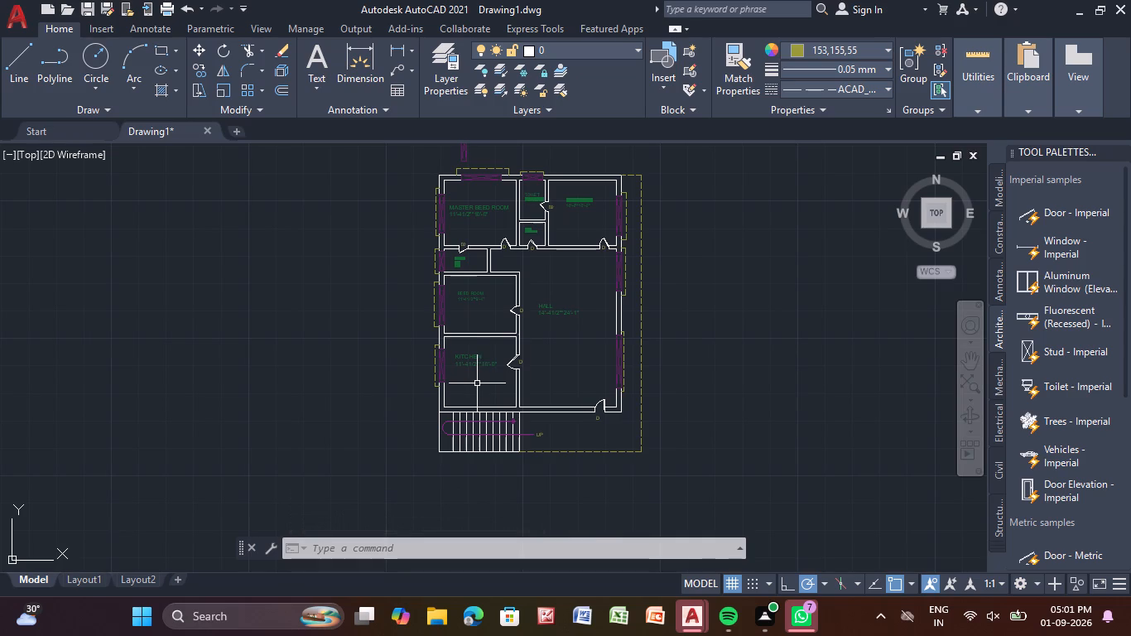
{"action": "left_click", "coordinate": [828, 47]}
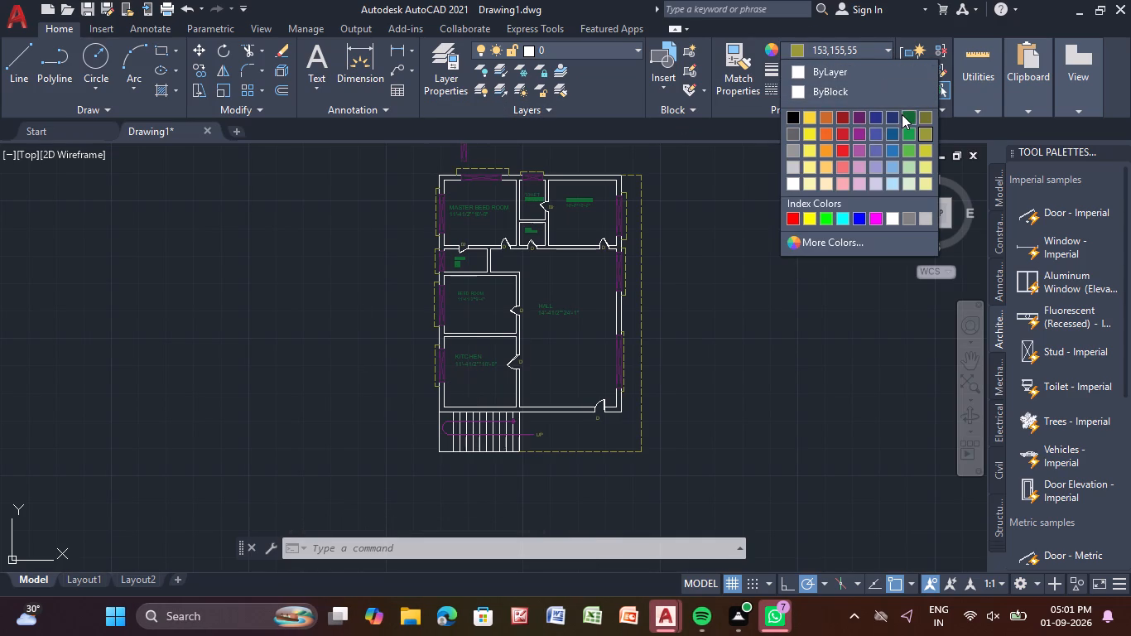
{"action": "left_click", "coordinate": [902, 114]}
{"action": "middle_click_drag", "start_coordinate": [667, 230], "coordinate": [705, 280]}
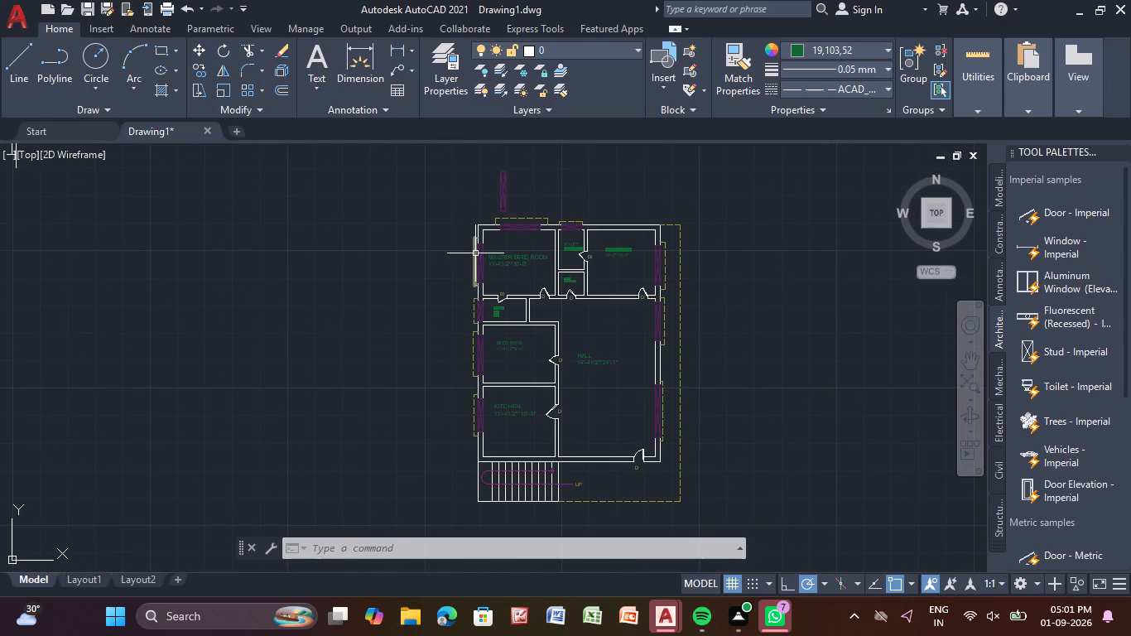
{"action": "middle_click_drag", "start_coordinate": [475, 253], "coordinate": [478, 295]}
{"action": "scroll", "coordinate": [501, 270], "scroll_direction": "up", "scroll_amount": 2}
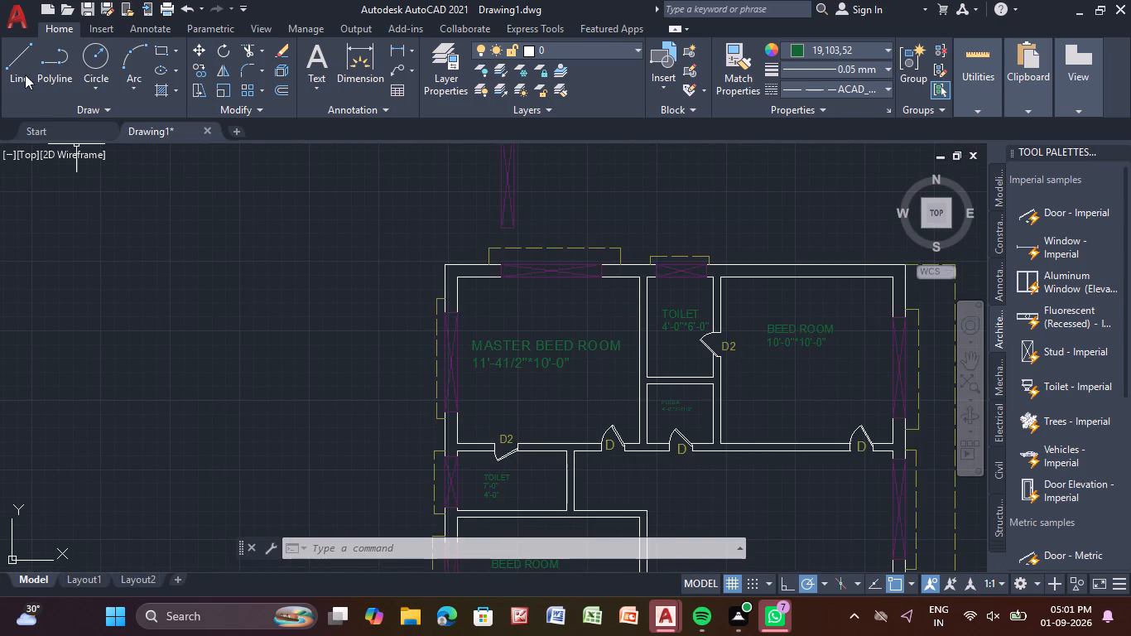
Add the multiline text label W inside the dashed outline above the master bedroom's window in the top wall.
{"action": "left_click", "coordinate": [303, 55]}
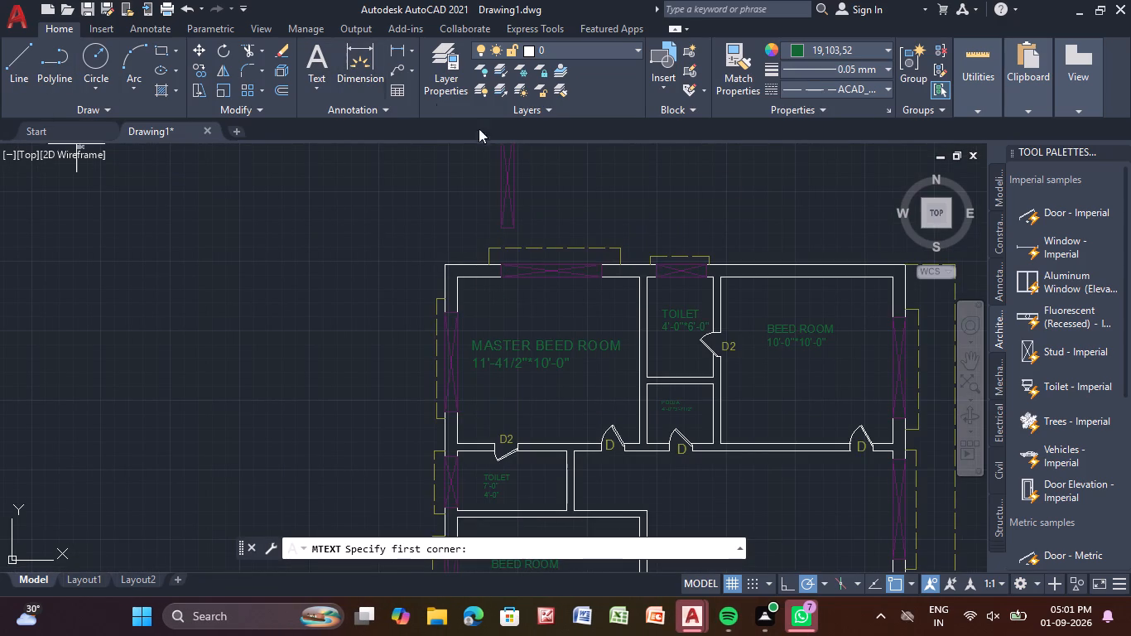
{"action": "middle_click_drag", "start_coordinate": [559, 238], "coordinate": [576, 204]}
{"action": "scroll", "coordinate": [574, 219], "scroll_direction": "up", "scroll_amount": 3}
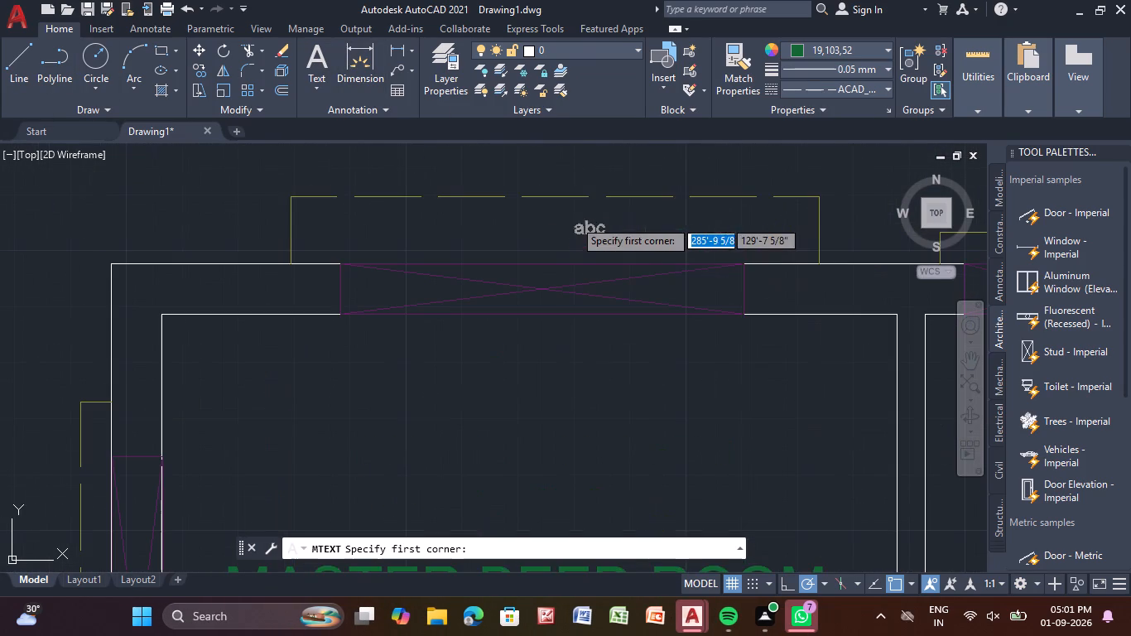
{"action": "left_click", "coordinate": [465, 210]}
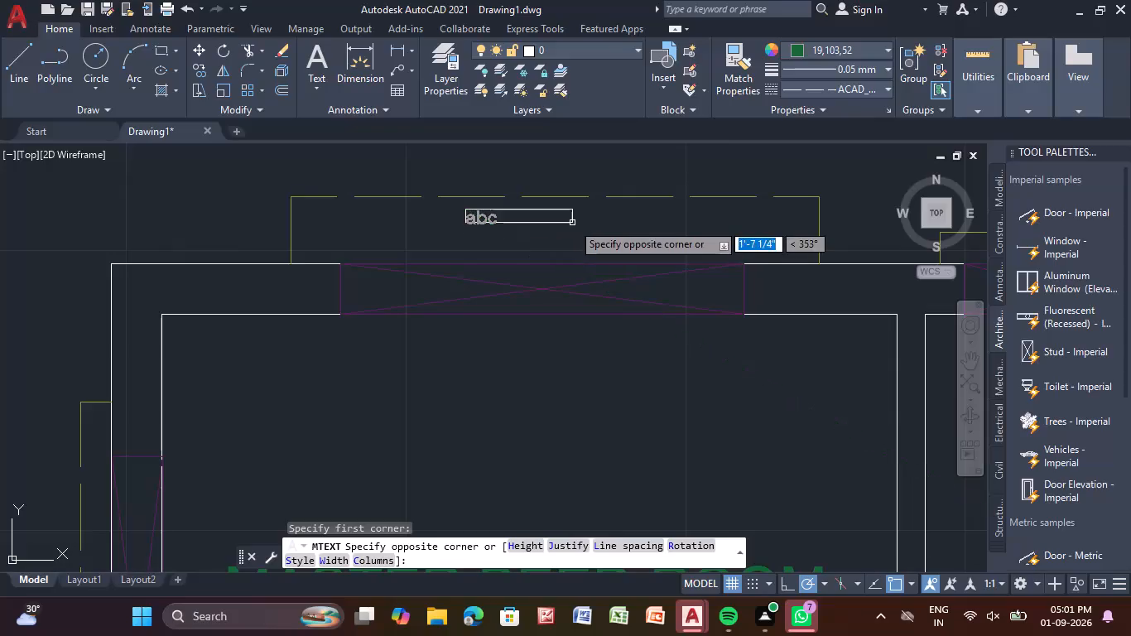
{"action": "left_click", "coordinate": [596, 245]}
{"action": "key", "text": "w"}
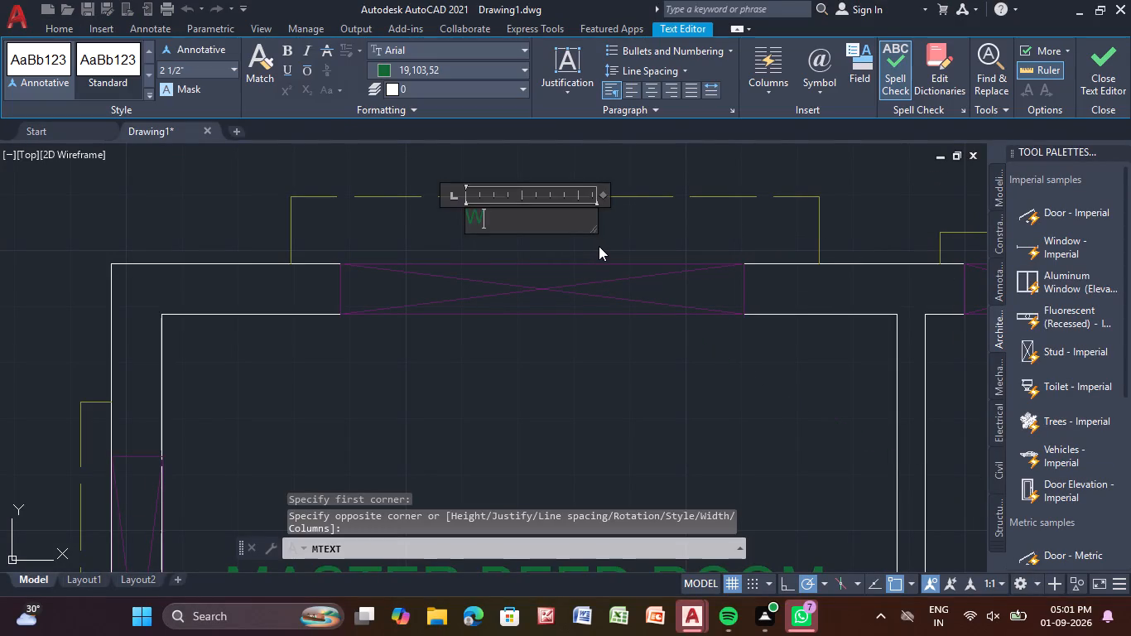
{"action": "key", "text": "Return"}
{"action": "right_click", "coordinate": [599, 246]}
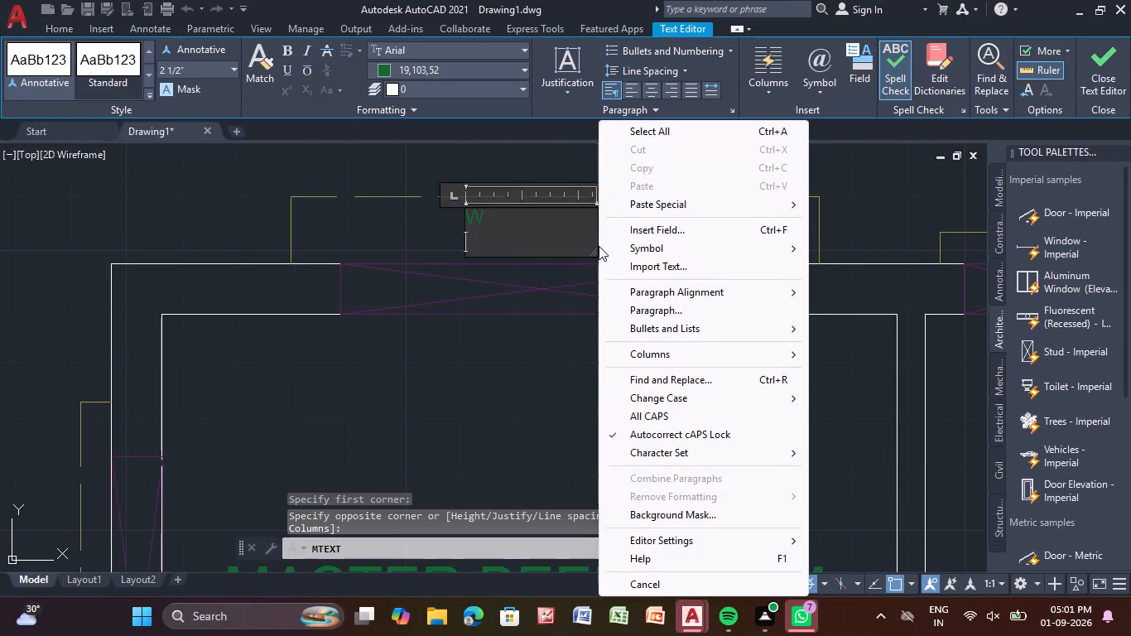
{"action": "left_click", "coordinate": [541, 254]}
{"action": "left_click", "coordinate": [648, 241]}
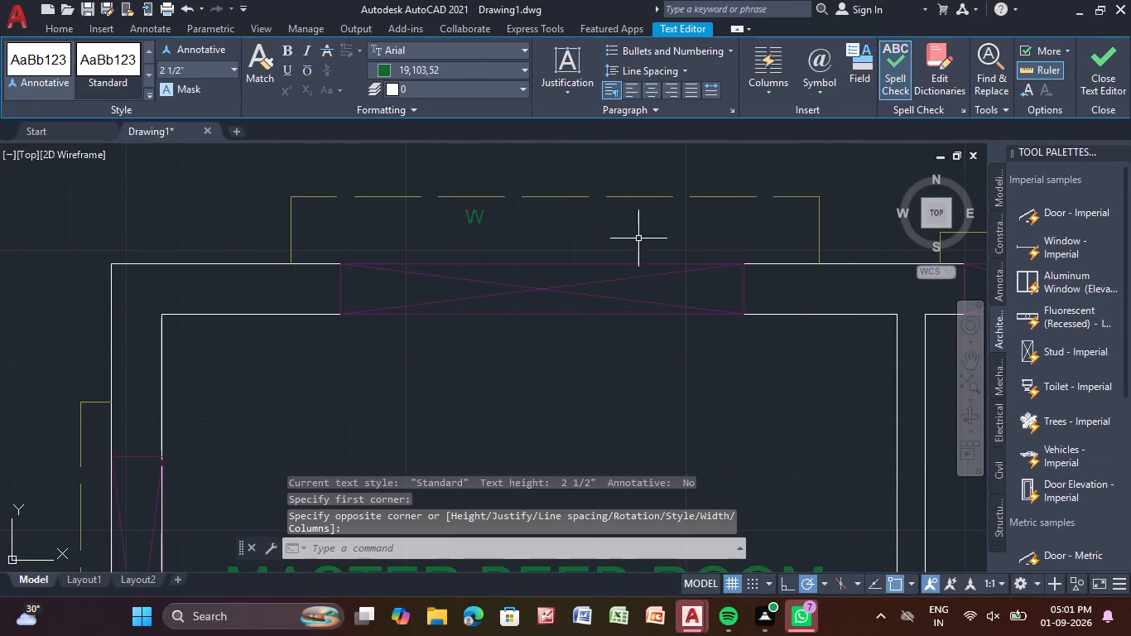
Scale up the W label above the master bedroom's top window so it nearly fills the depth of the dashed outline.
{"action": "scroll", "coordinate": [459, 214], "scroll_direction": "down", "scroll_amount": 3}
{"action": "scroll", "coordinate": [479, 218], "scroll_direction": "up", "scroll_amount": 2}
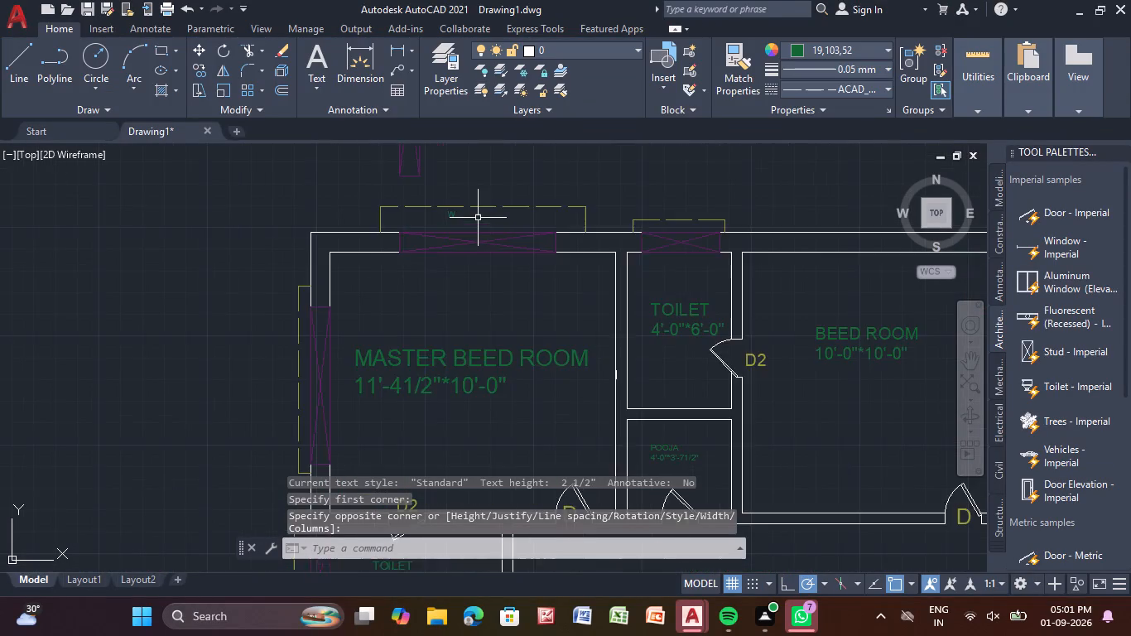
{"action": "left_click", "coordinate": [429, 212]}
{"action": "scroll", "coordinate": [440, 275], "scroll_direction": "down", "scroll_amount": 2}
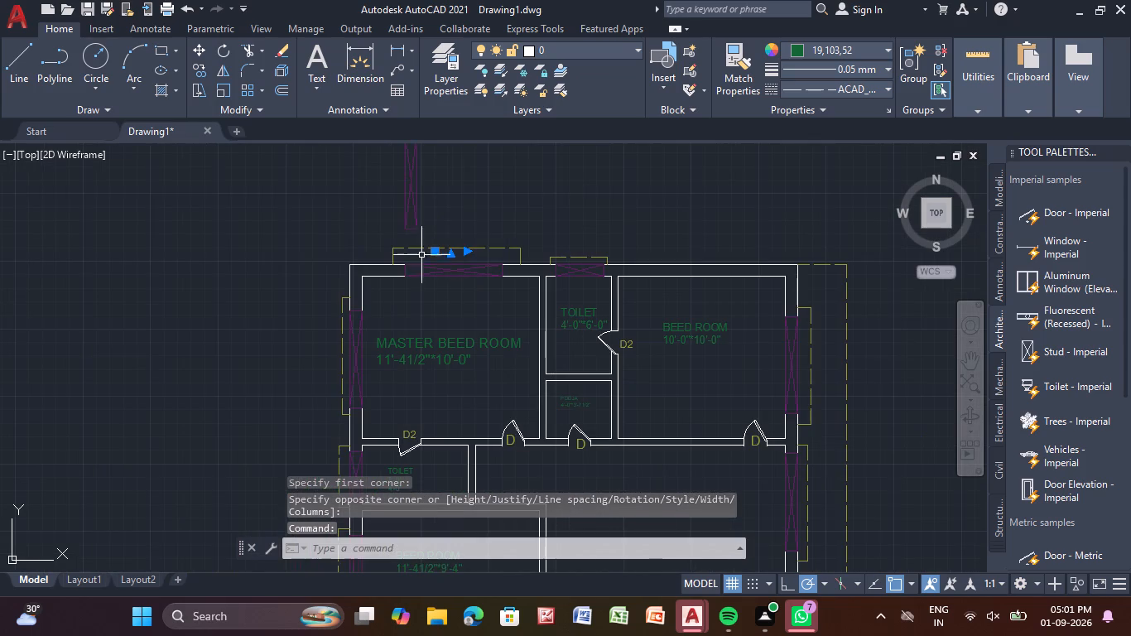
{"action": "left_click", "coordinate": [223, 89]}
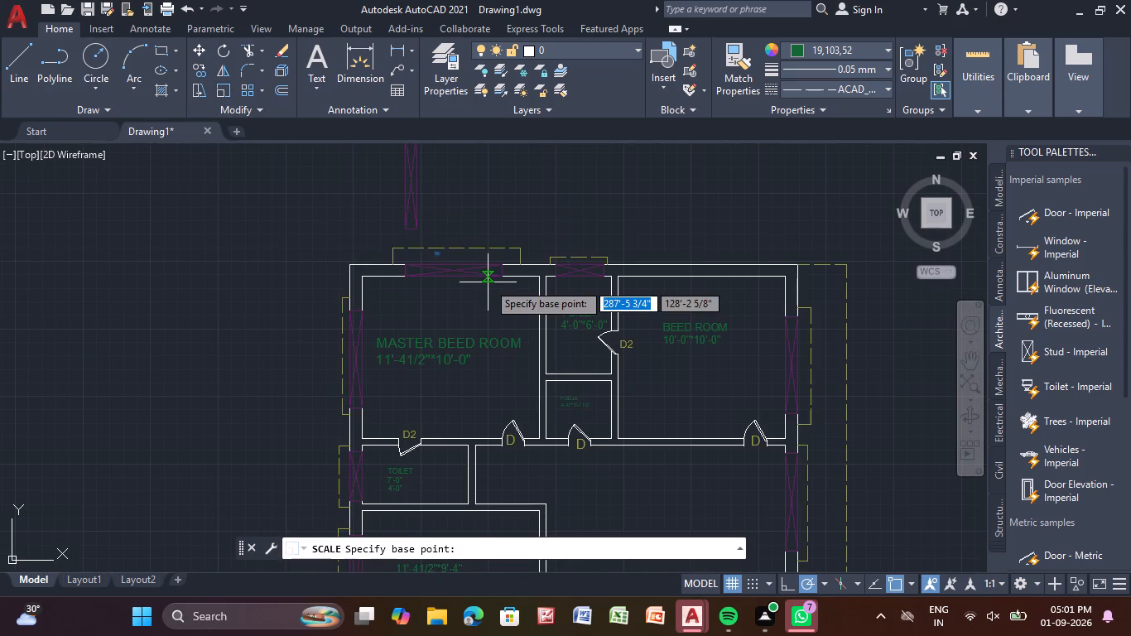
{"action": "scroll", "coordinate": [435, 267], "scroll_direction": "up", "scroll_amount": 3}
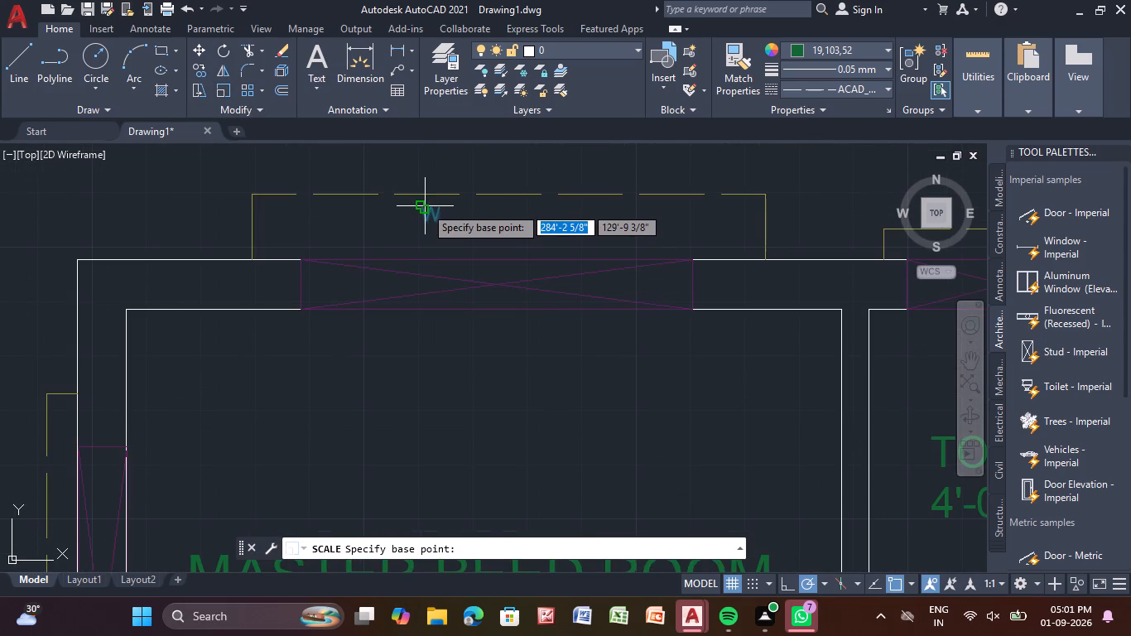
{"action": "left_click", "coordinate": [425, 212]}
{"action": "left_click", "coordinate": [575, 251]}
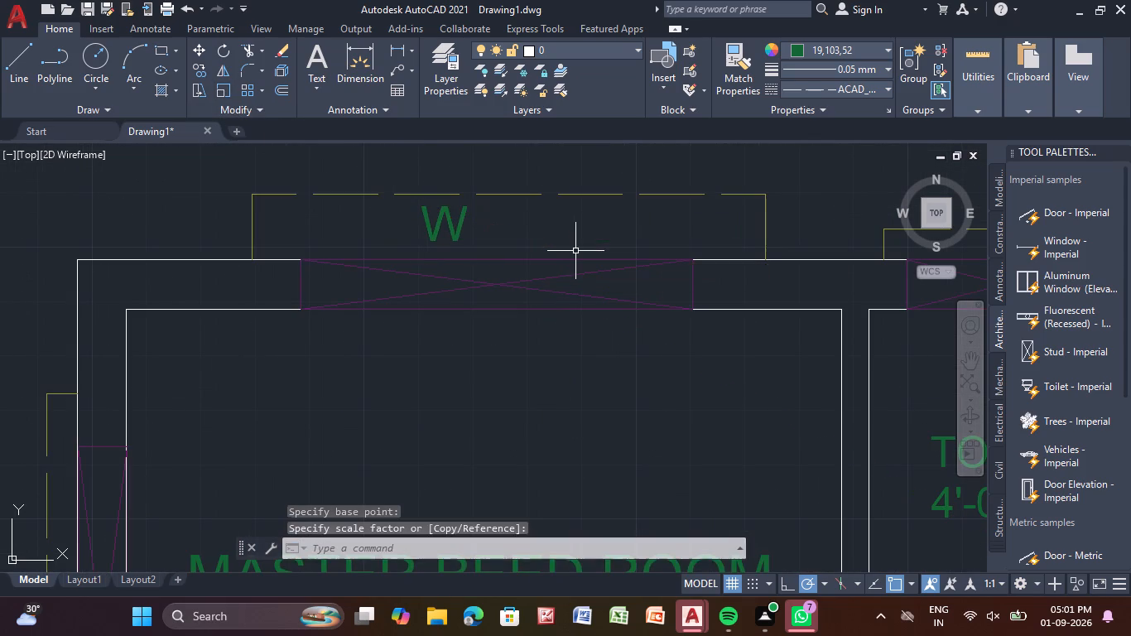
Add the multiline text label V inside the dashed outline above the 4'-0"*6'-0" toilet's window.
{"action": "scroll", "coordinate": [575, 251], "scroll_direction": "down", "scroll_amount": 3}
{"action": "middle_click_drag", "start_coordinate": [541, 326], "coordinate": [546, 238]}
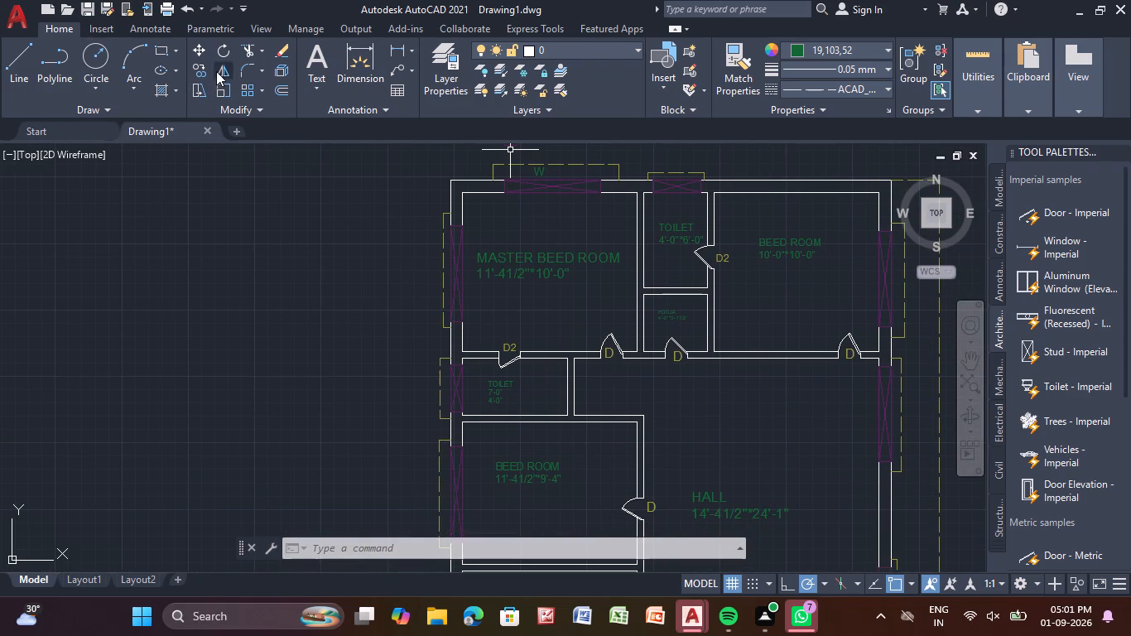
{"action": "left_click", "coordinate": [321, 49]}
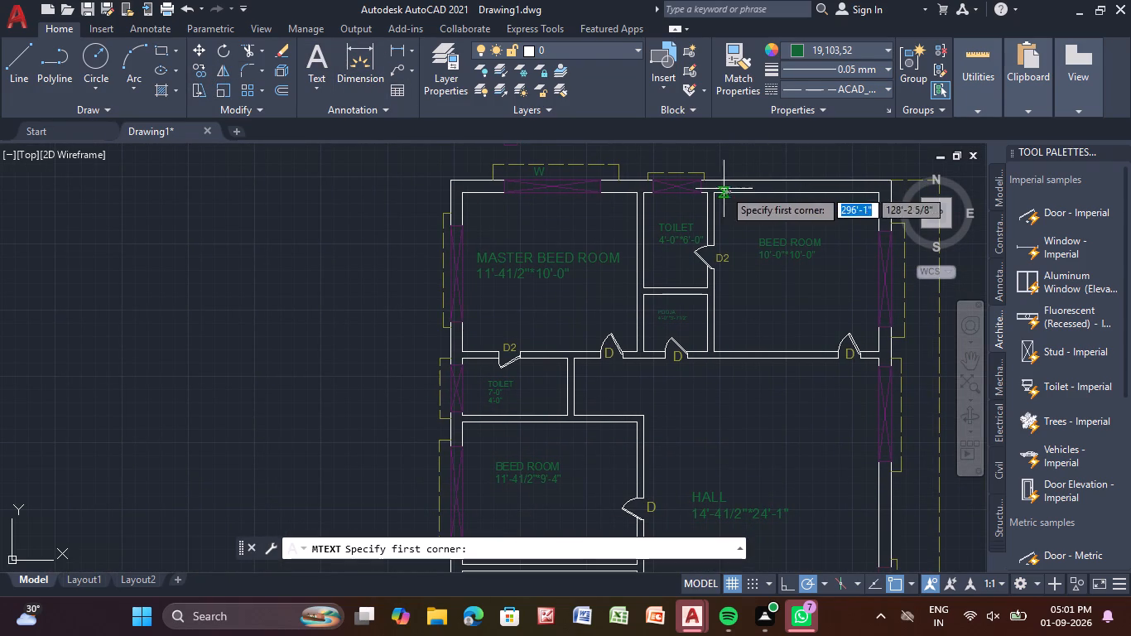
{"action": "scroll", "coordinate": [690, 169], "scroll_direction": "up", "scroll_amount": 3}
{"action": "middle_click_drag", "start_coordinate": [608, 195], "coordinate": [608, 174]}
{"action": "scroll", "coordinate": [608, 174], "scroll_direction": "up", "scroll_amount": 3}
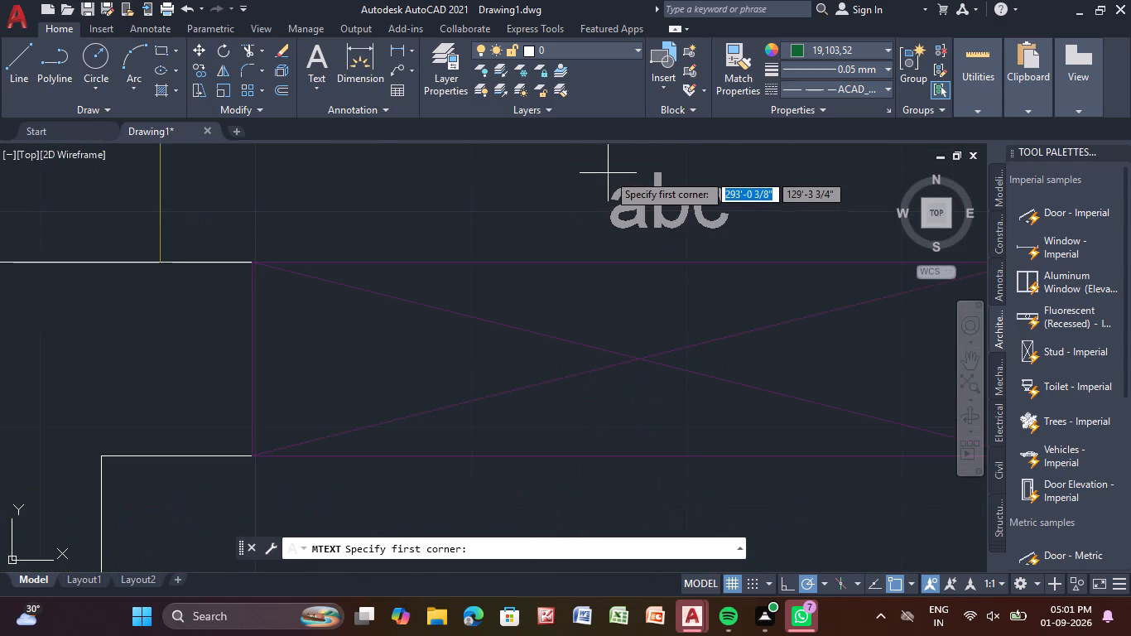
{"action": "middle_click_drag", "start_coordinate": [608, 173], "coordinate": [594, 243]}
{"action": "left_click", "coordinate": [516, 224]}
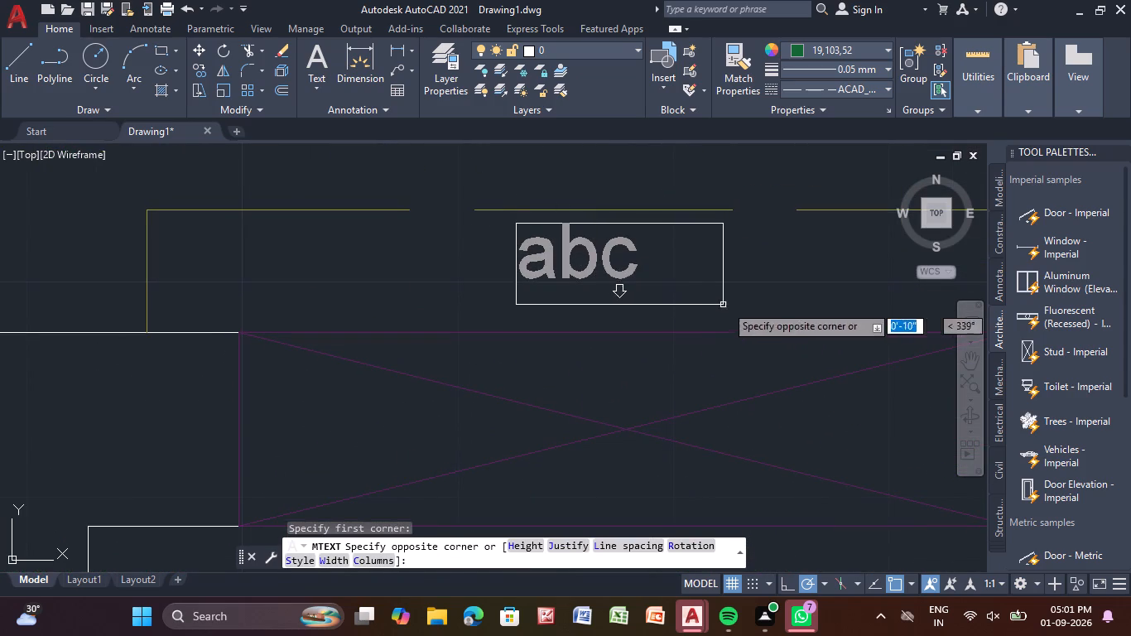
{"action": "left_click", "coordinate": [729, 306]}
{"action": "key", "text": "v"}
{"action": "key", "text": "Return"}
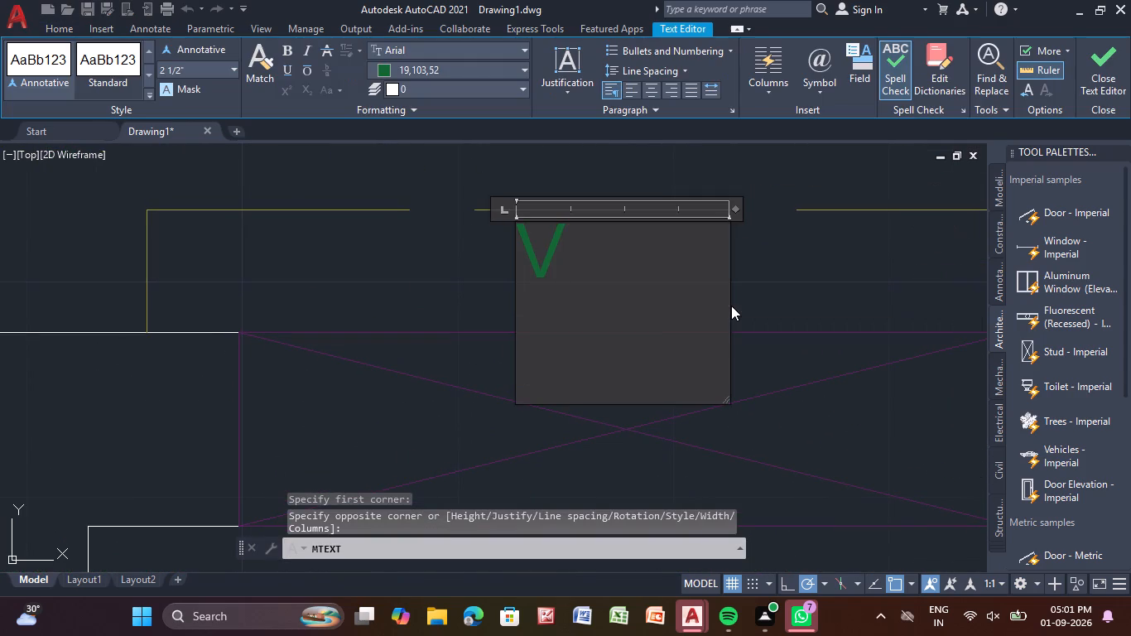
{"action": "right_click", "coordinate": [731, 306]}
{"action": "left_click", "coordinate": [564, 437]}
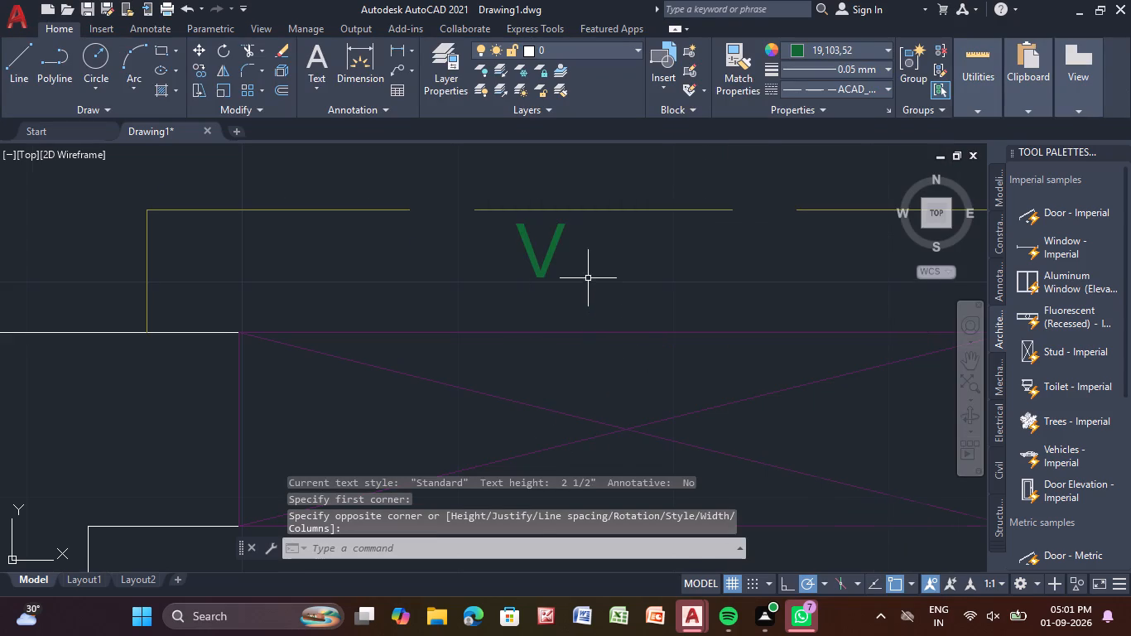
Scale up the V label above the toilet's window, fitting it between the dashed outline and the wall.
{"action": "scroll", "coordinate": [588, 278], "scroll_direction": "down", "scroll_amount": 7}
{"action": "scroll", "coordinate": [588, 277], "scroll_direction": "up", "scroll_amount": 3}
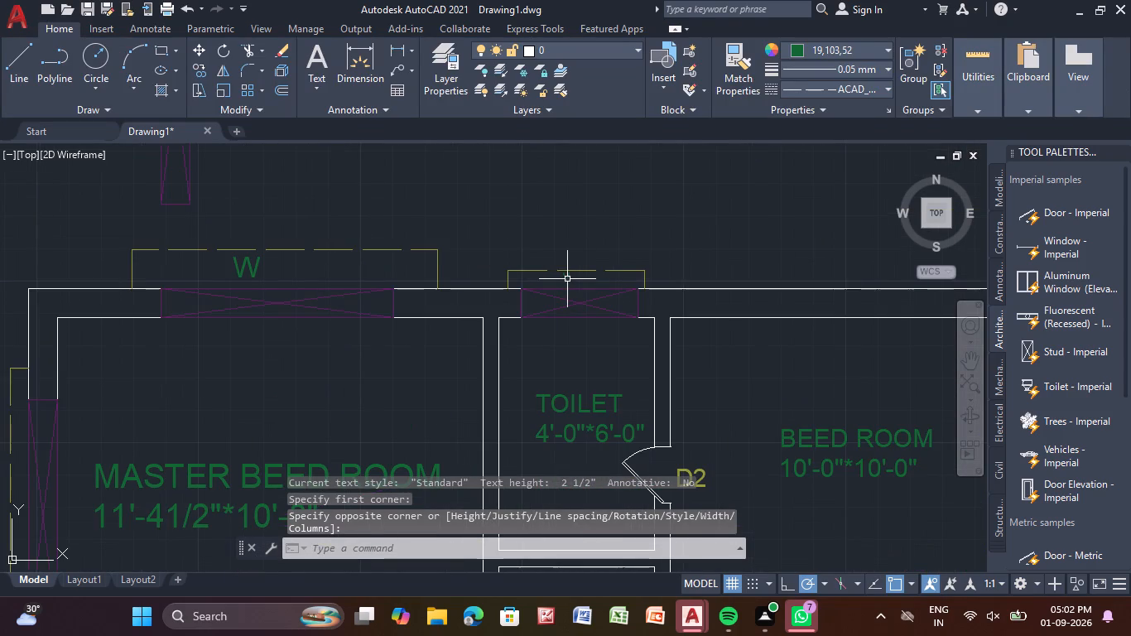
{"action": "left_click", "coordinate": [567, 279]}
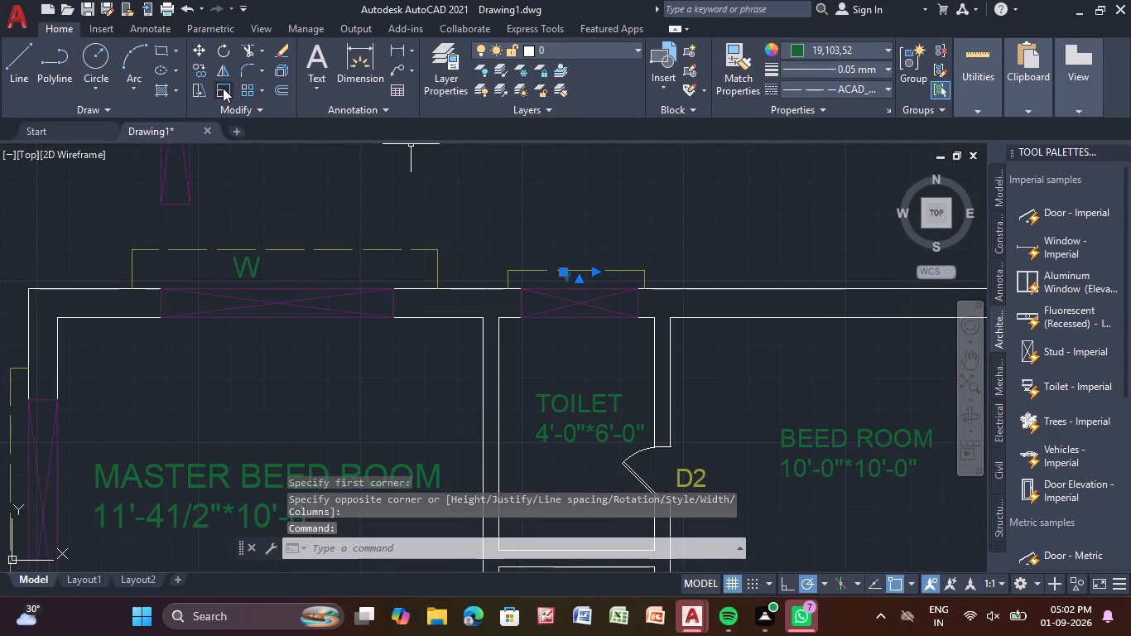
{"action": "left_click", "coordinate": [223, 88]}
{"action": "middle_click_drag", "start_coordinate": [594, 278], "coordinate": [595, 258]}
{"action": "scroll", "coordinate": [585, 243], "scroll_direction": "up", "scroll_amount": 3}
{"action": "left_click", "coordinate": [493, 300]}
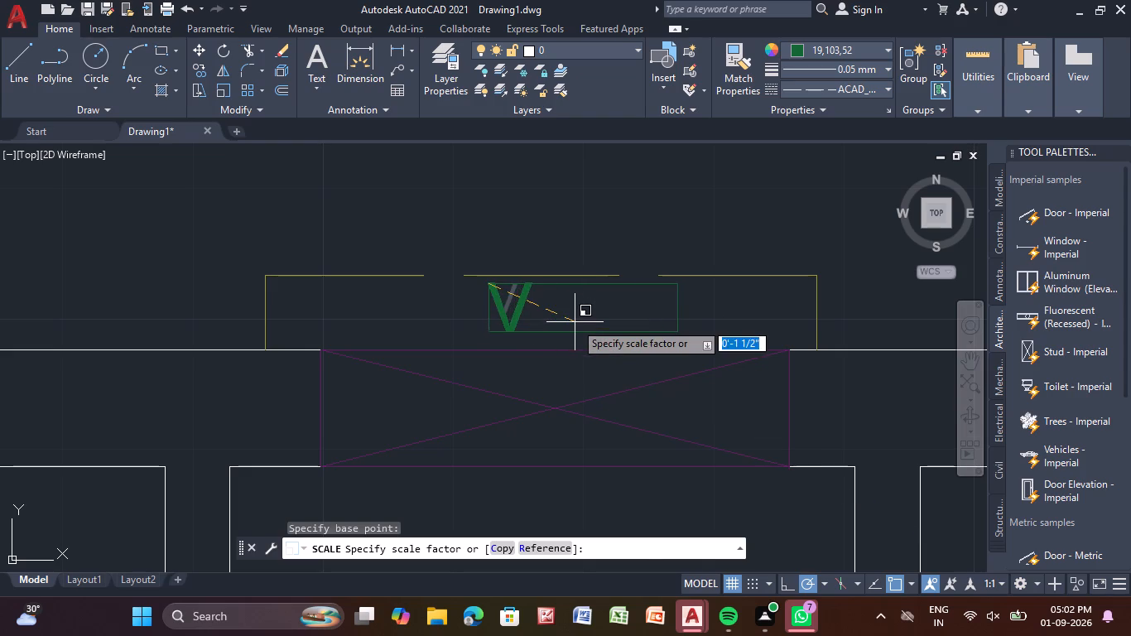
{"action": "left_click", "coordinate": [591, 333]}
Add the multiline text label W3 between the dashed outline and the kitchen's window in the left-hand wall.
{"action": "scroll", "coordinate": [591, 332], "scroll_direction": "down", "scroll_amount": 4}
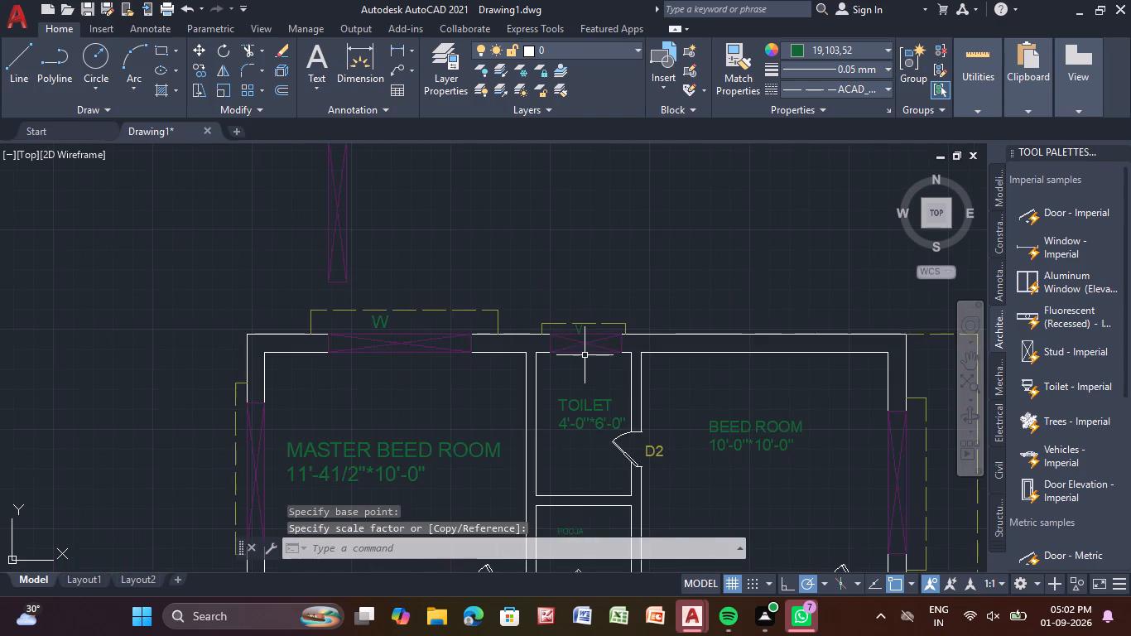
{"action": "scroll", "coordinate": [585, 359], "scroll_direction": "down", "scroll_amount": 1}
{"action": "middle_click_drag", "start_coordinate": [585, 359], "coordinate": [579, 192]}
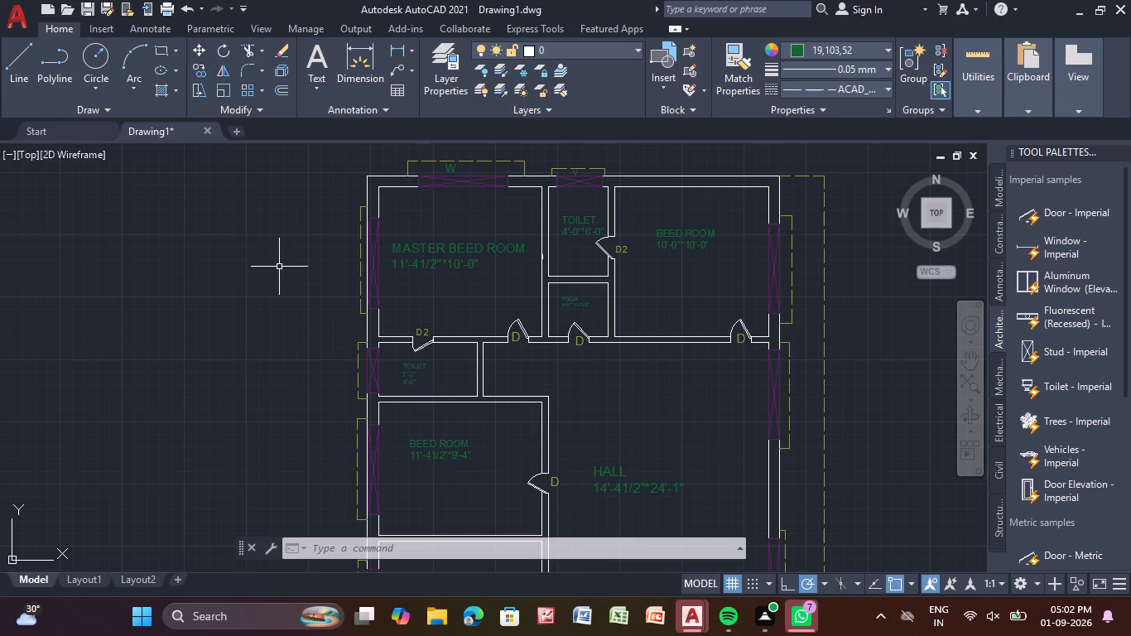
{"action": "middle_click_drag", "start_coordinate": [277, 265], "coordinate": [237, 119]}
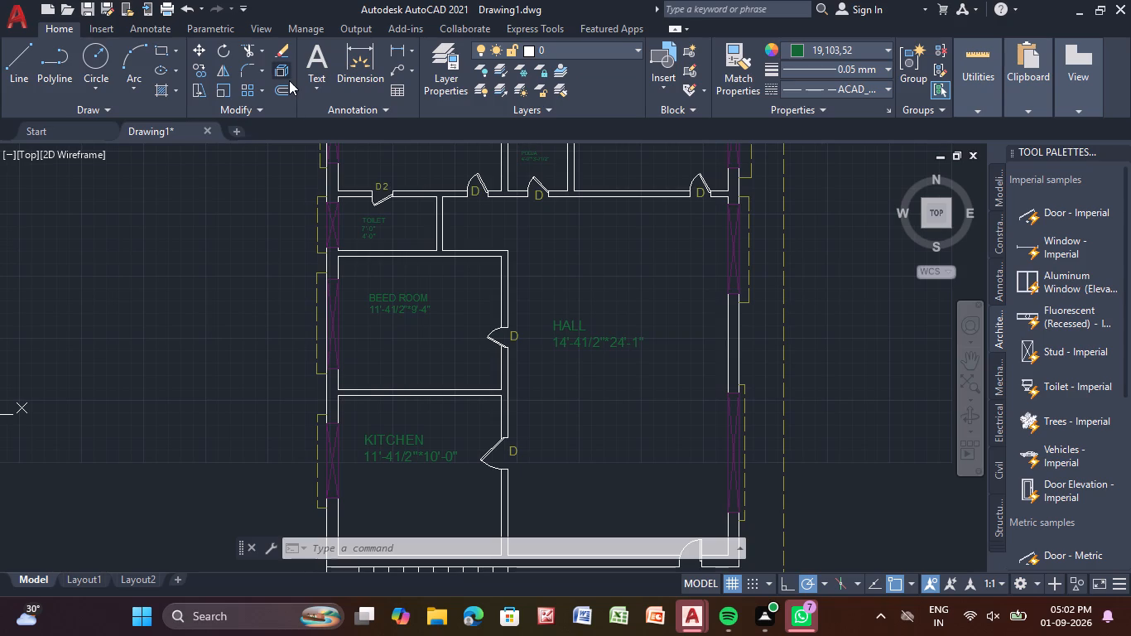
{"action": "double_click", "coordinate": [308, 63]}
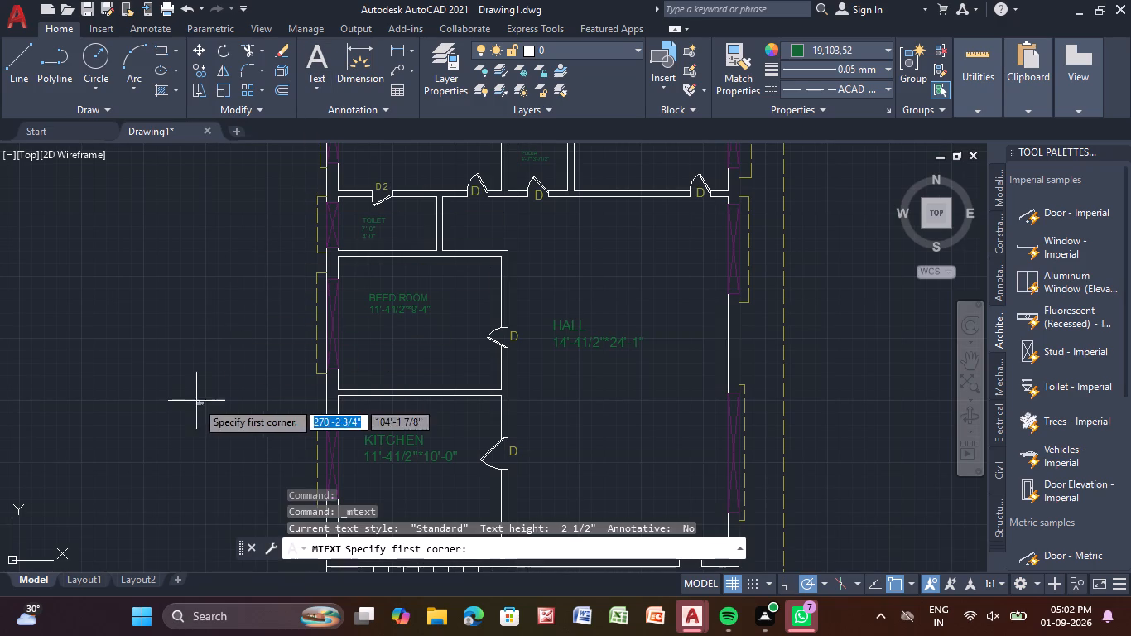
{"action": "middle_click_drag", "start_coordinate": [196, 401], "coordinate": [233, 205]}
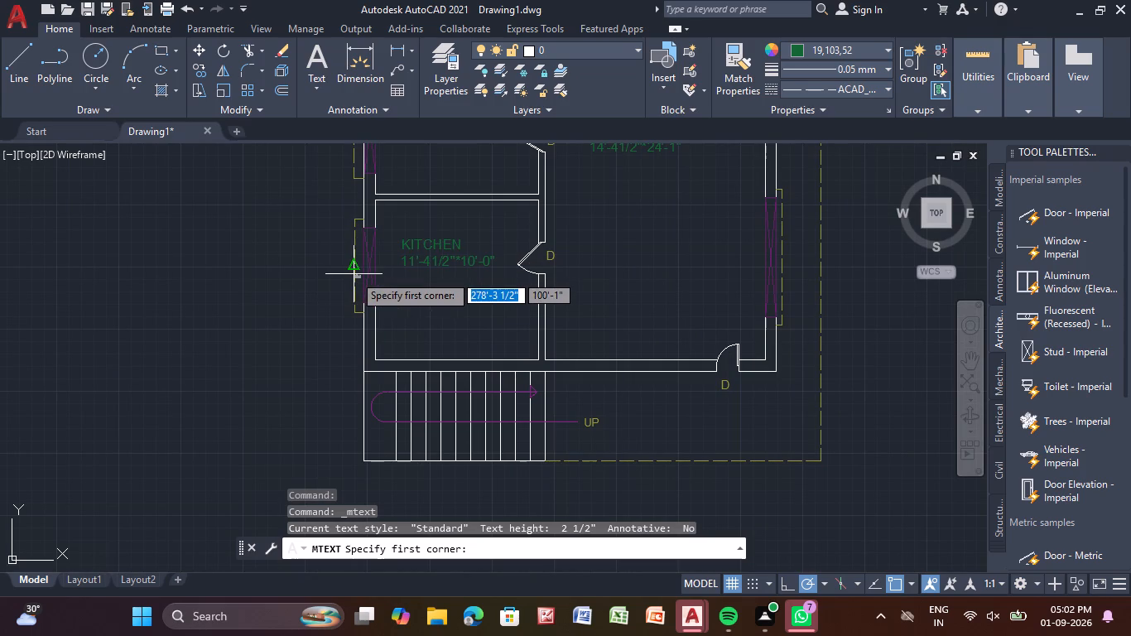
{"action": "scroll", "coordinate": [354, 274], "scroll_direction": "up", "scroll_amount": 3}
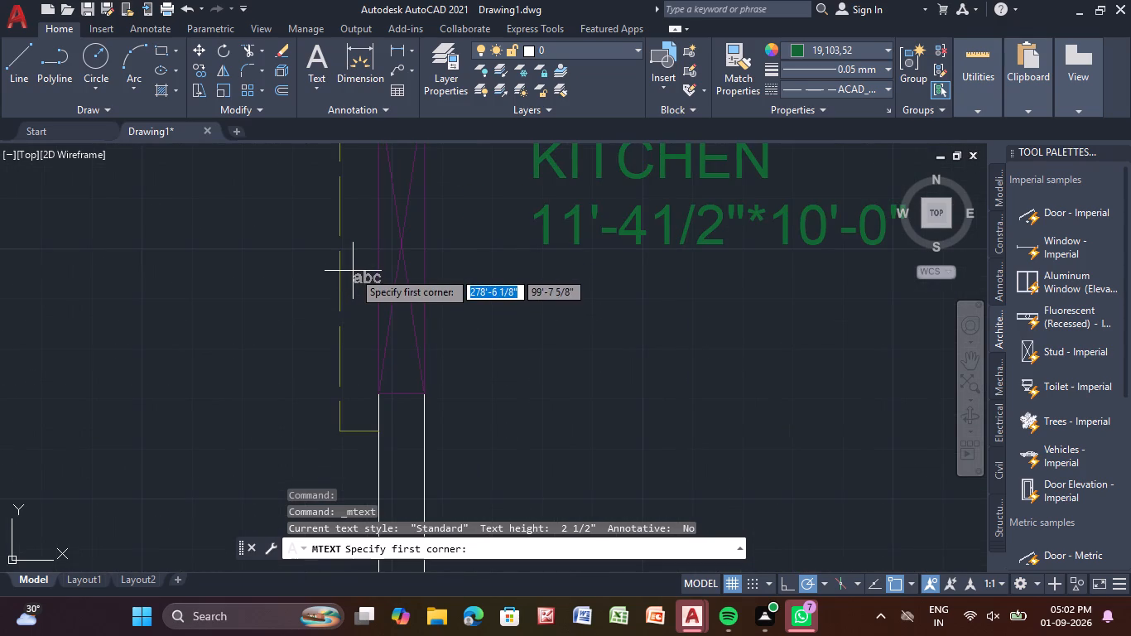
{"action": "middle_click_drag", "start_coordinate": [353, 271], "coordinate": [340, 332]}
{"action": "scroll", "coordinate": [342, 296], "scroll_direction": "up", "scroll_amount": 3}
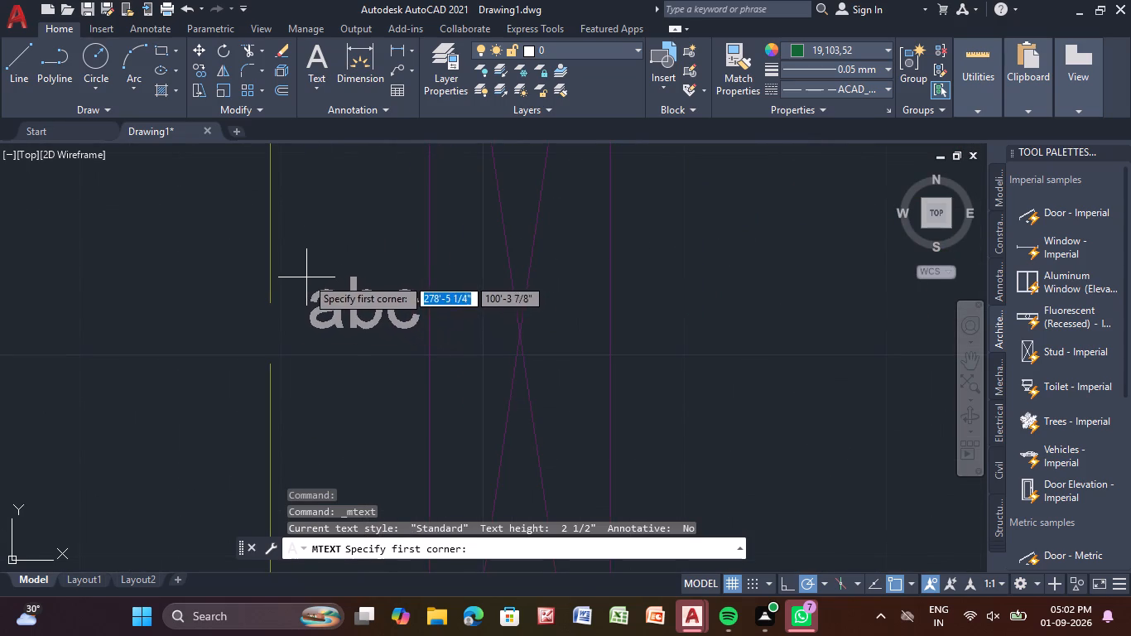
{"action": "left_click", "coordinate": [306, 274]}
{"action": "left_click", "coordinate": [411, 372]}
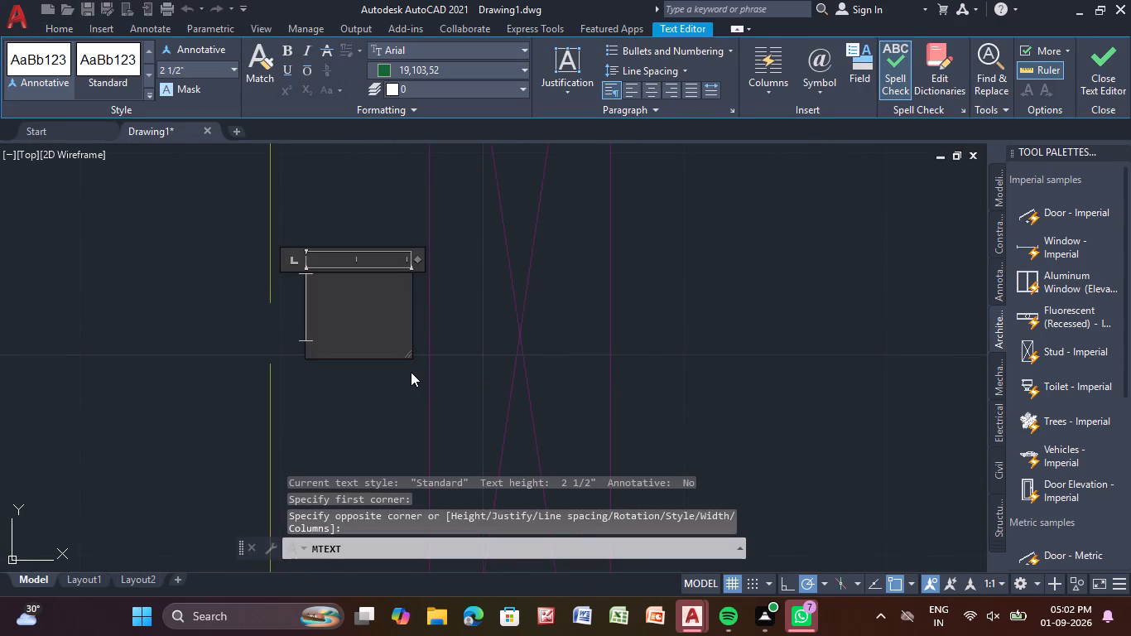
{"action": "type", "text": "W3"}
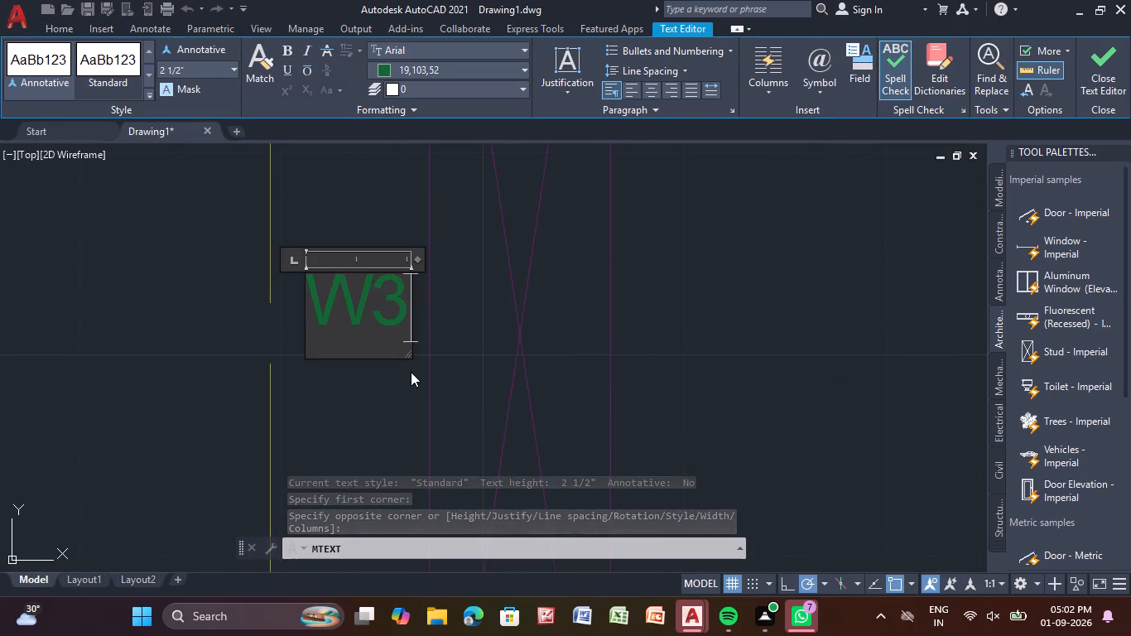
{"action": "right_click", "coordinate": [411, 372]}
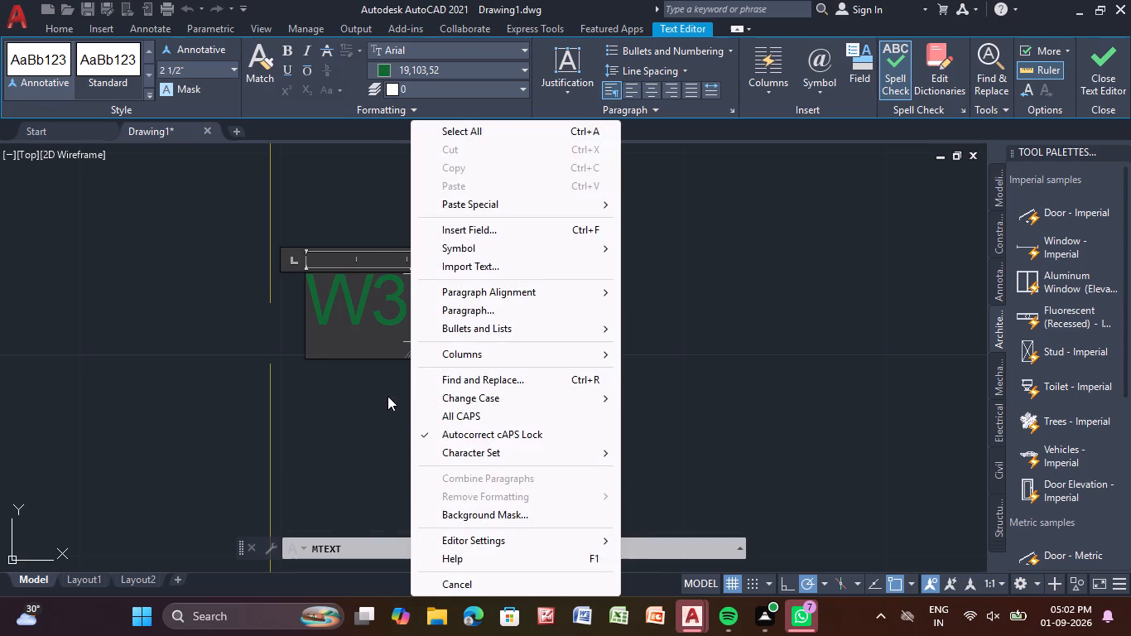
{"action": "left_click", "coordinate": [387, 396]}
Scale the W3 label beside the kitchen's window up slightly, keeping it between the dashed outline and the wall.
{"action": "scroll", "coordinate": [349, 303], "scroll_direction": "down", "scroll_amount": 4}
{"action": "left_click", "coordinate": [349, 303]}
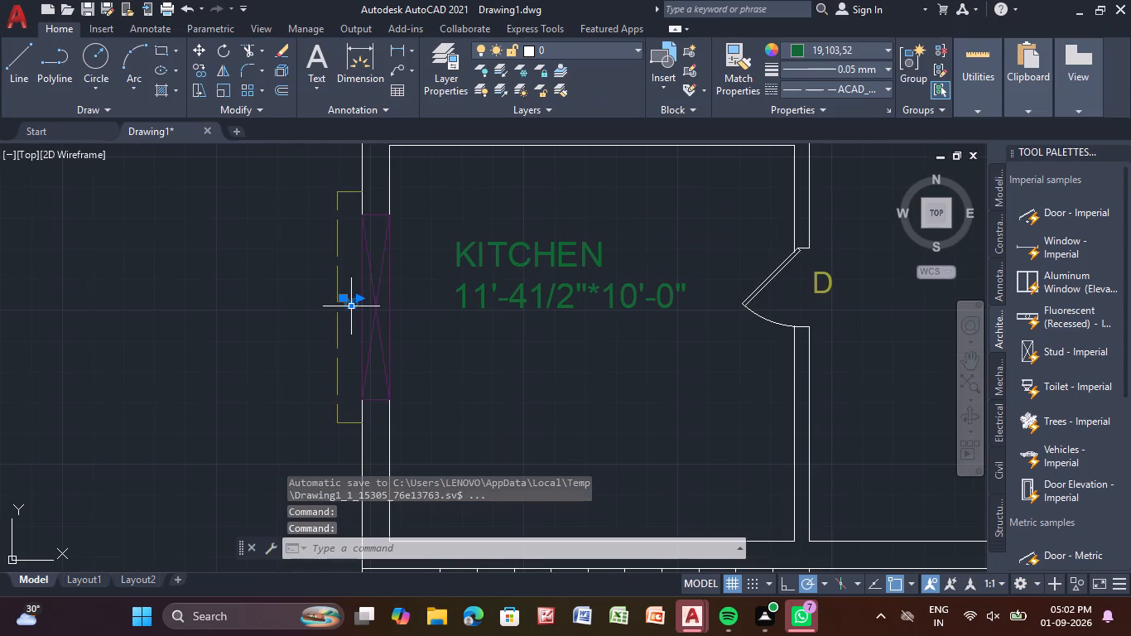
{"action": "left_click", "coordinate": [216, 91]}
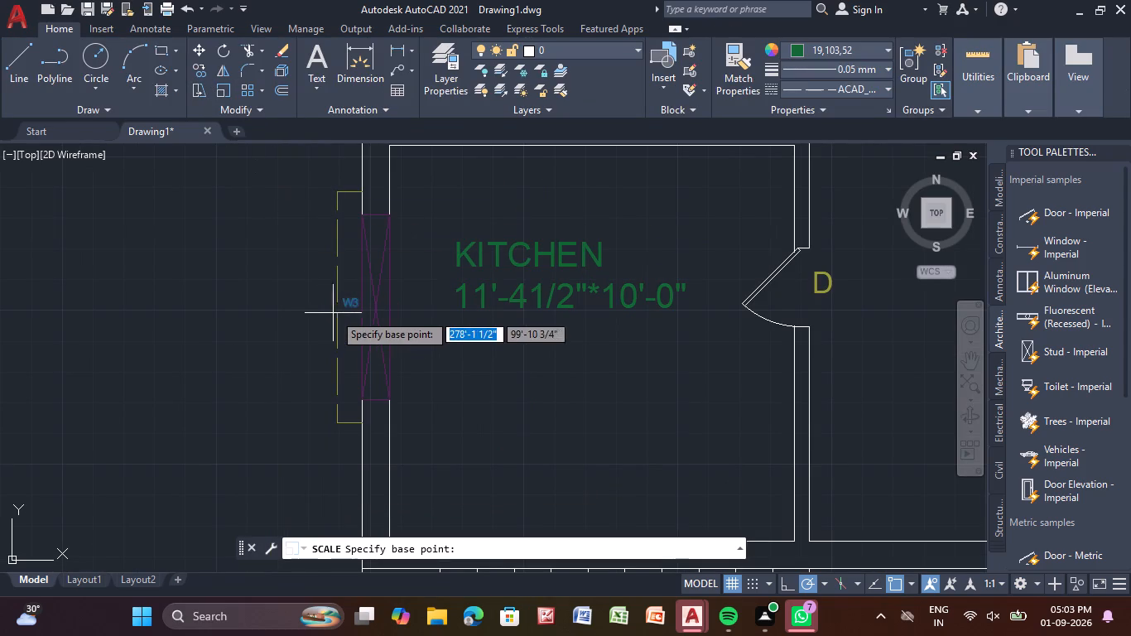
{"action": "left_click", "coordinate": [347, 302]}
{"action": "scroll", "coordinate": [374, 318], "scroll_direction": "up", "scroll_amount": 1}
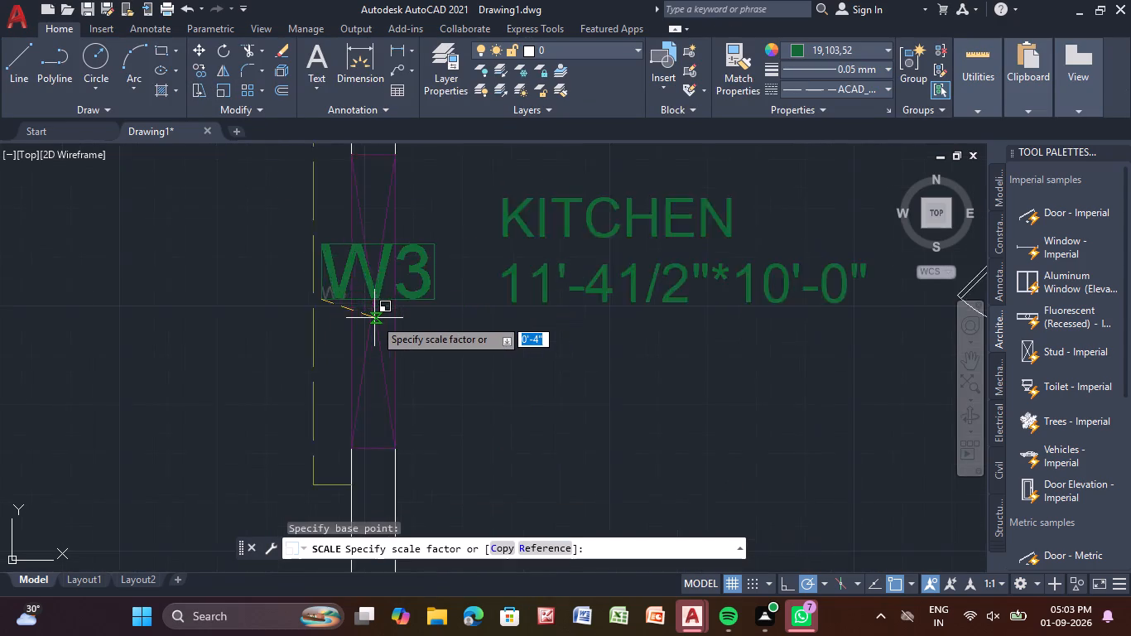
{"action": "scroll", "coordinate": [374, 318], "scroll_direction": "up", "scroll_amount": 1}
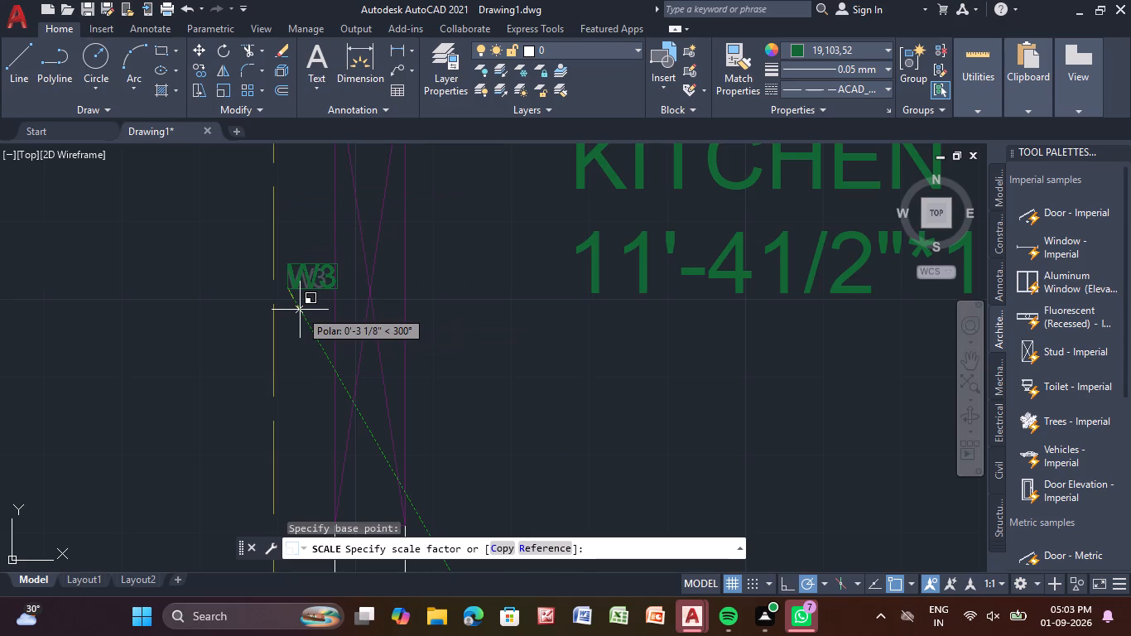
{"action": "scroll", "coordinate": [300, 310], "scroll_direction": "up", "scroll_amount": 2}
{"action": "left_click", "coordinate": [290, 306]}
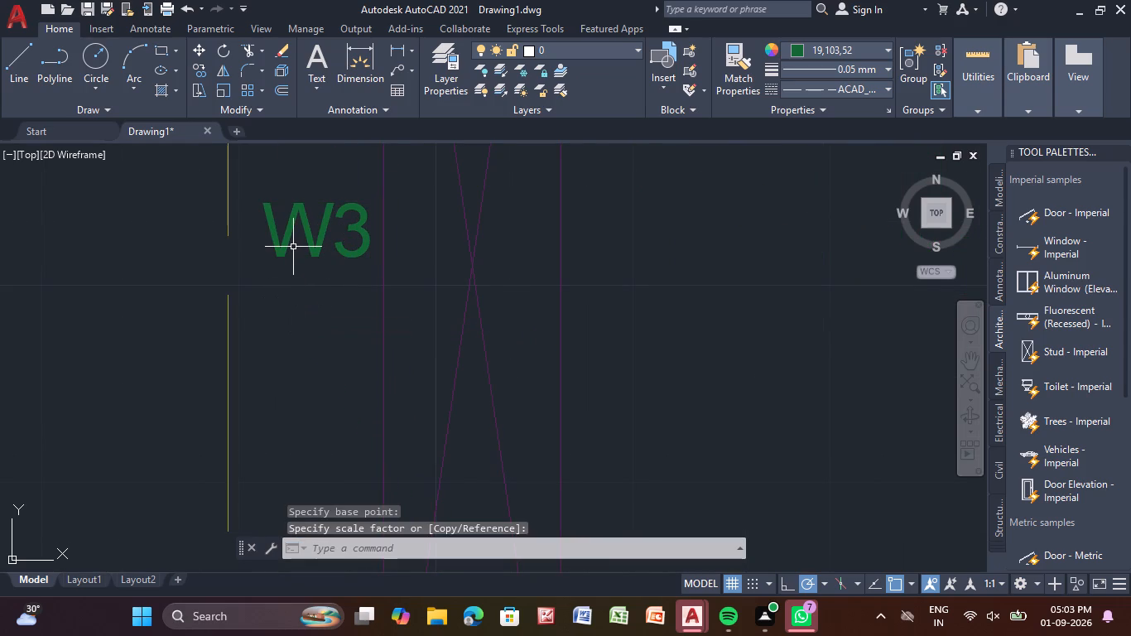
Move the W3 label beside the kitchen's window slightly left, closer to the dashed outline and clear of the wall.
{"action": "left_click", "coordinate": [292, 243]}
{"action": "left_click", "coordinate": [285, 229]}
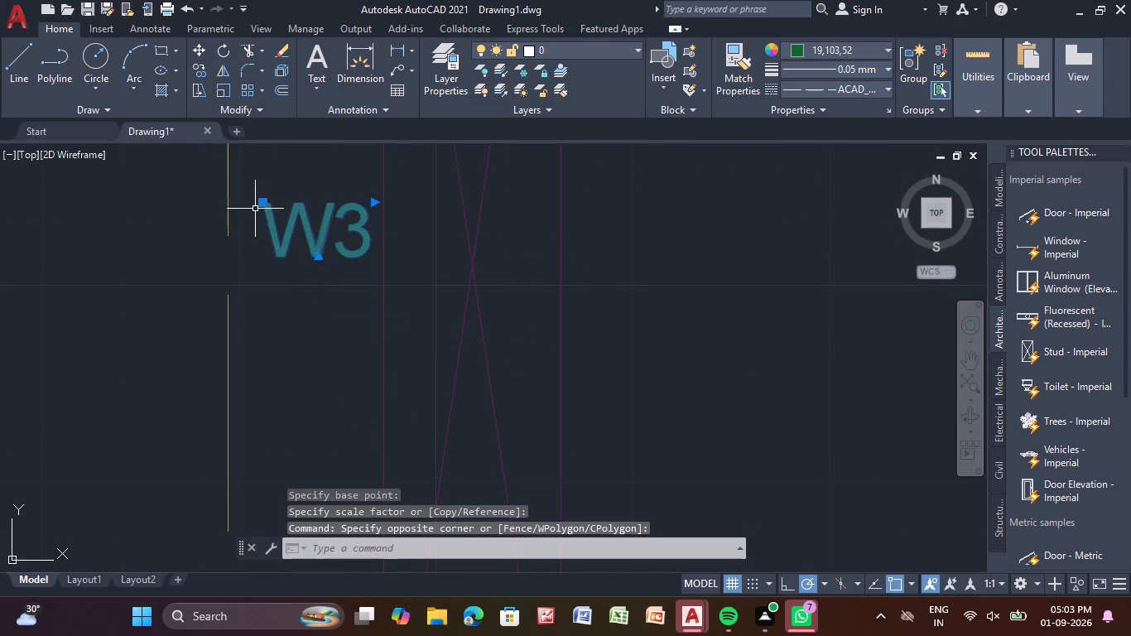
{"action": "left_click", "coordinate": [267, 202]}
{"action": "left_click", "coordinate": [245, 205]}
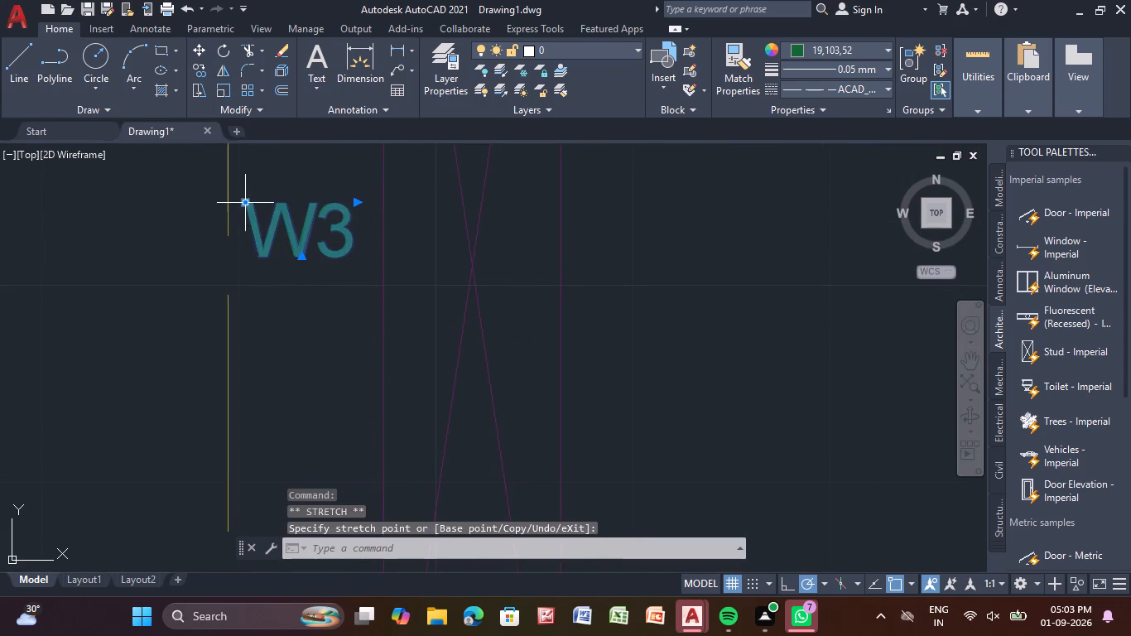
{"action": "key", "text": "Escape"}
{"action": "key", "text": "Escape"}
{"action": "key", "text": "Escape"}
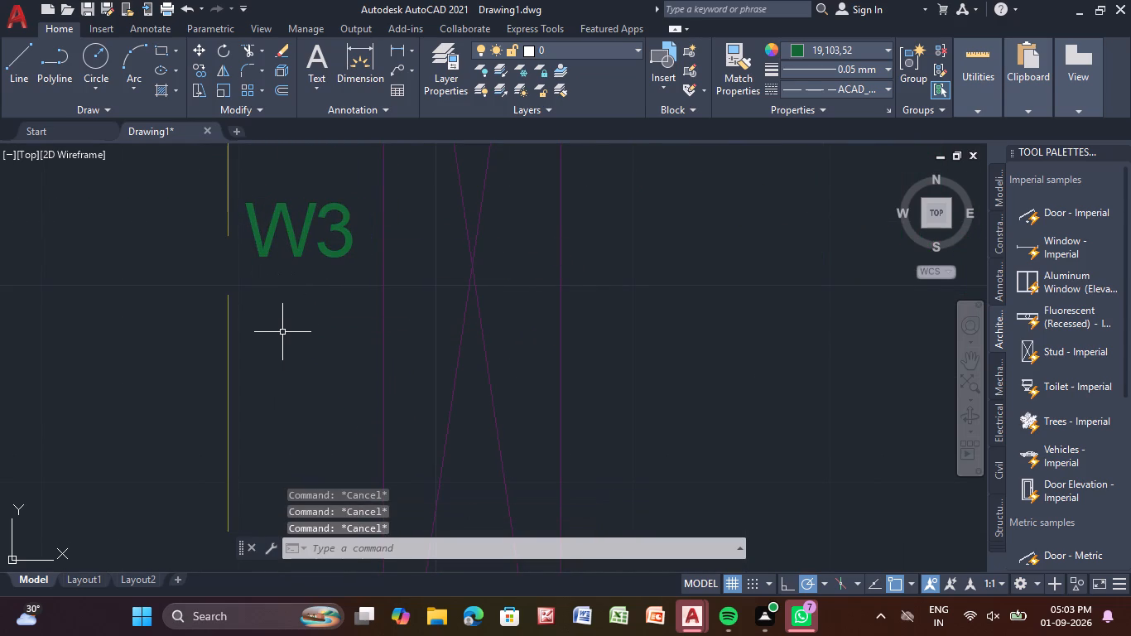
Copy the W label above the master bedroom's top window to just outside the dashed outline of its left-wall window.
{"action": "scroll", "coordinate": [284, 335], "scroll_direction": "down", "scroll_amount": 5}
{"action": "middle_click_drag", "start_coordinate": [336, 320], "coordinate": [315, 452]}
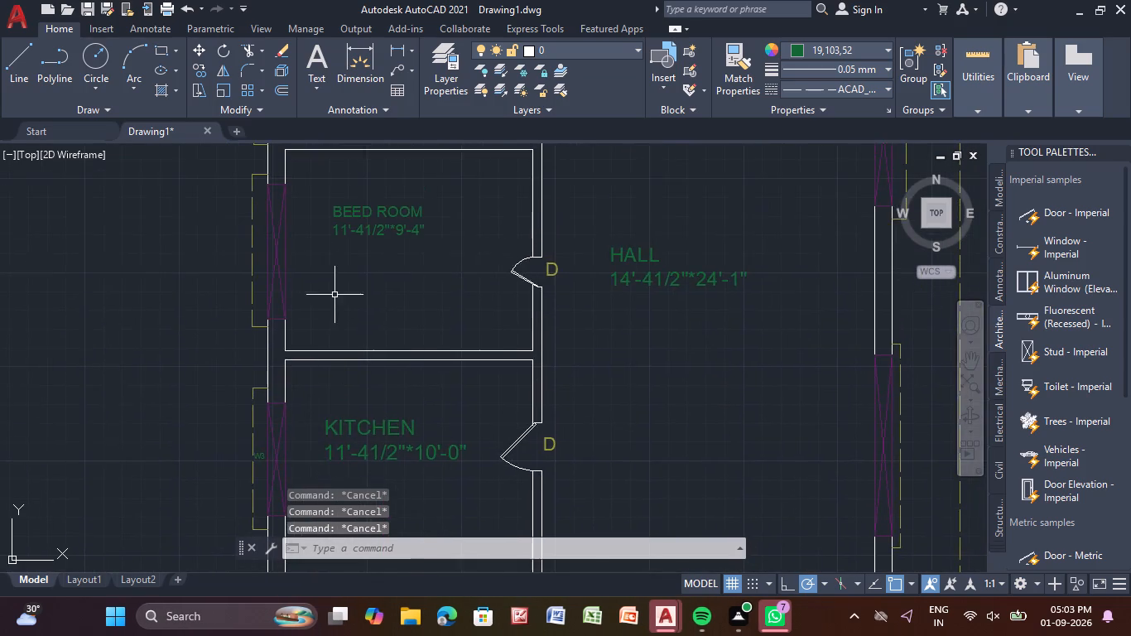
{"action": "scroll", "coordinate": [339, 282], "scroll_direction": "down", "scroll_amount": 1}
{"action": "middle_click_drag", "start_coordinate": [338, 282], "coordinate": [267, 452]}
{"action": "middle_click_drag", "start_coordinate": [315, 181], "coordinate": [302, 258]}
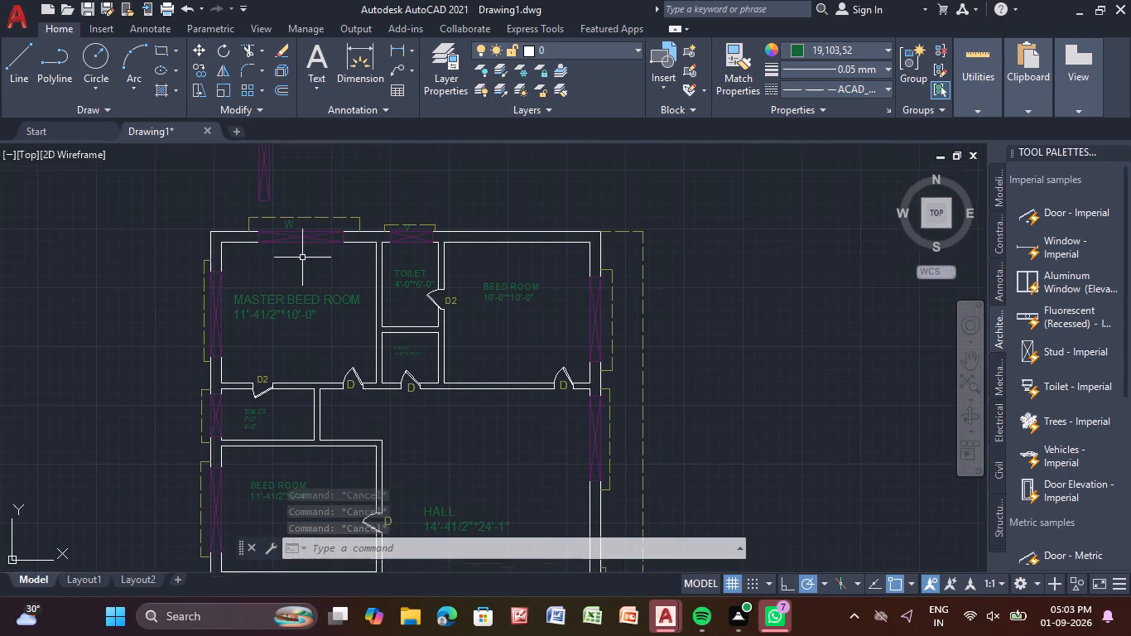
{"action": "scroll", "coordinate": [292, 222], "scroll_direction": "up", "scroll_amount": 3}
{"action": "left_click", "coordinate": [278, 225]}
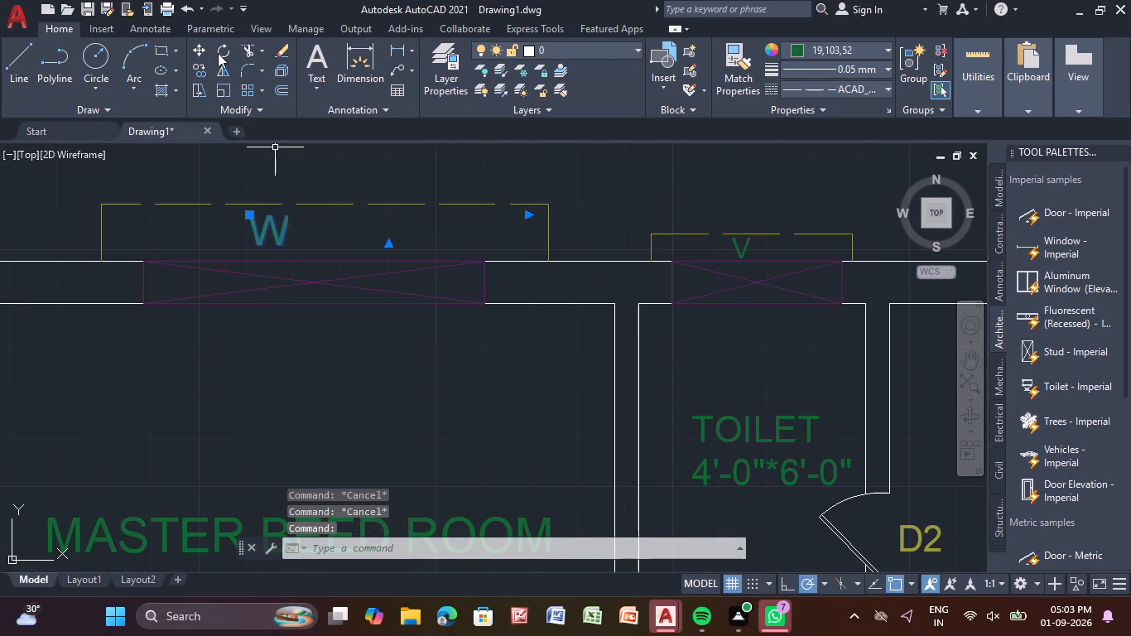
{"action": "left_click", "coordinate": [198, 64]}
{"action": "left_click", "coordinate": [274, 237]}
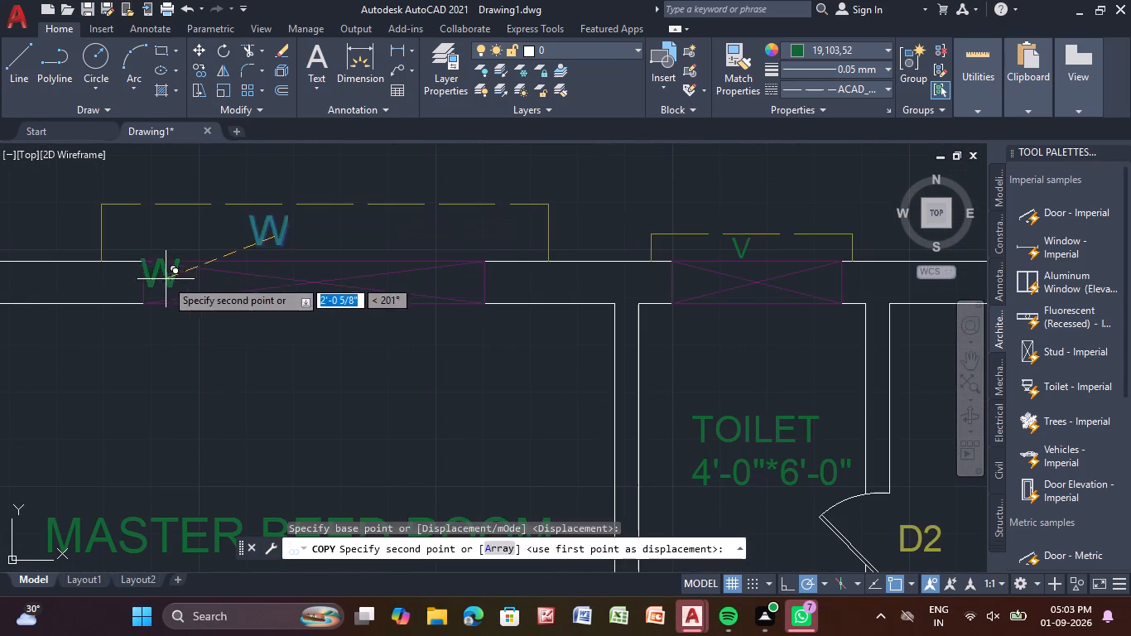
{"action": "scroll", "coordinate": [162, 286], "scroll_direction": "down", "scroll_amount": 2}
{"action": "middle_click_drag", "start_coordinate": [153, 300], "coordinate": [345, 214]}
{"action": "scroll", "coordinate": [235, 330], "scroll_direction": "up", "scroll_amount": 3}
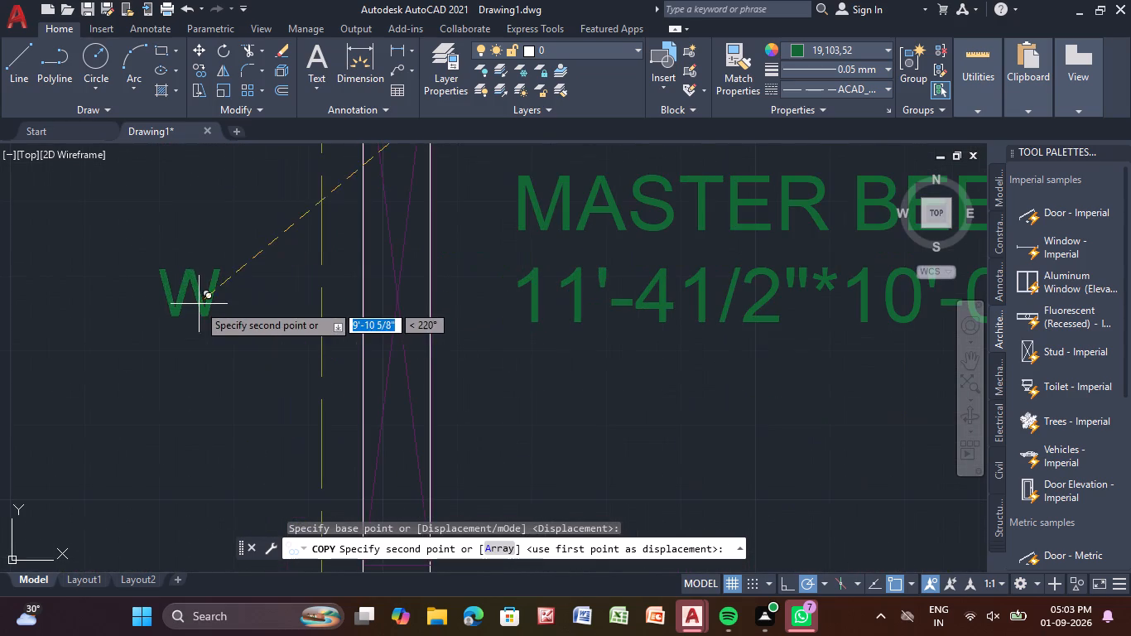
{"action": "scroll", "coordinate": [343, 285], "scroll_direction": "up", "scroll_amount": 2}
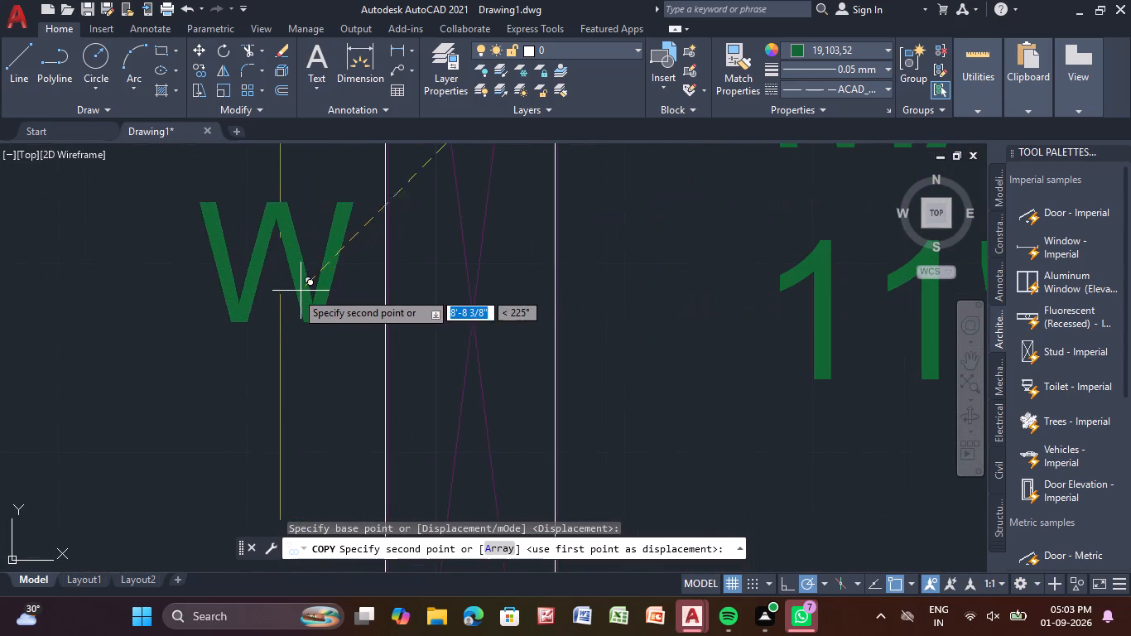
{"action": "scroll", "coordinate": [224, 308], "scroll_direction": "down", "scroll_amount": 4}
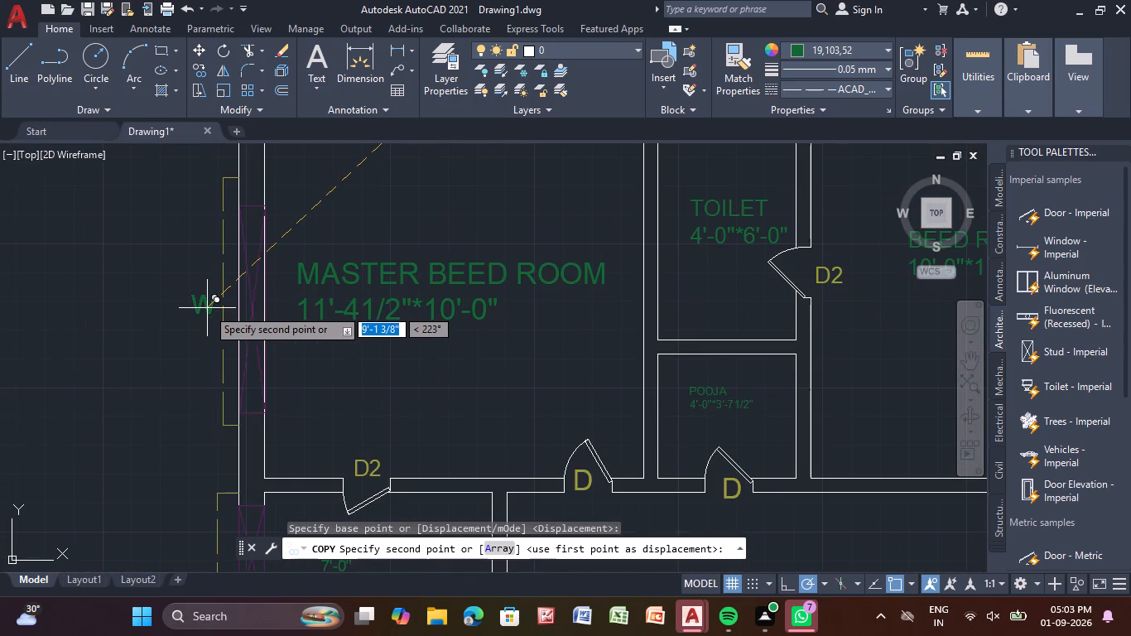
{"action": "left_click", "coordinate": [202, 301]}
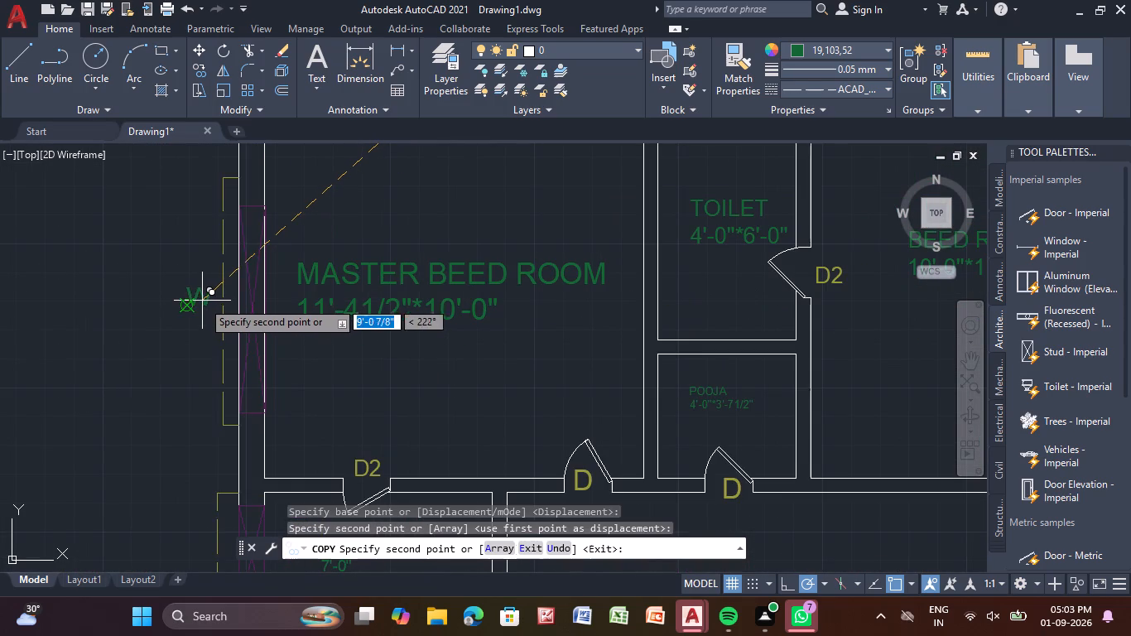
Place another W copy between the dashed outline and the left-wall window of the 11'-41/2"*9'-4" bedroom.
{"action": "scroll", "coordinate": [207, 376], "scroll_direction": "down", "scroll_amount": 1}
{"action": "middle_click_drag", "start_coordinate": [213, 392], "coordinate": [230, 312]}
{"action": "middle_click_drag", "start_coordinate": [202, 484], "coordinate": [273, 252]}
{"action": "scroll", "coordinate": [300, 320], "scroll_direction": "up", "scroll_amount": 3}
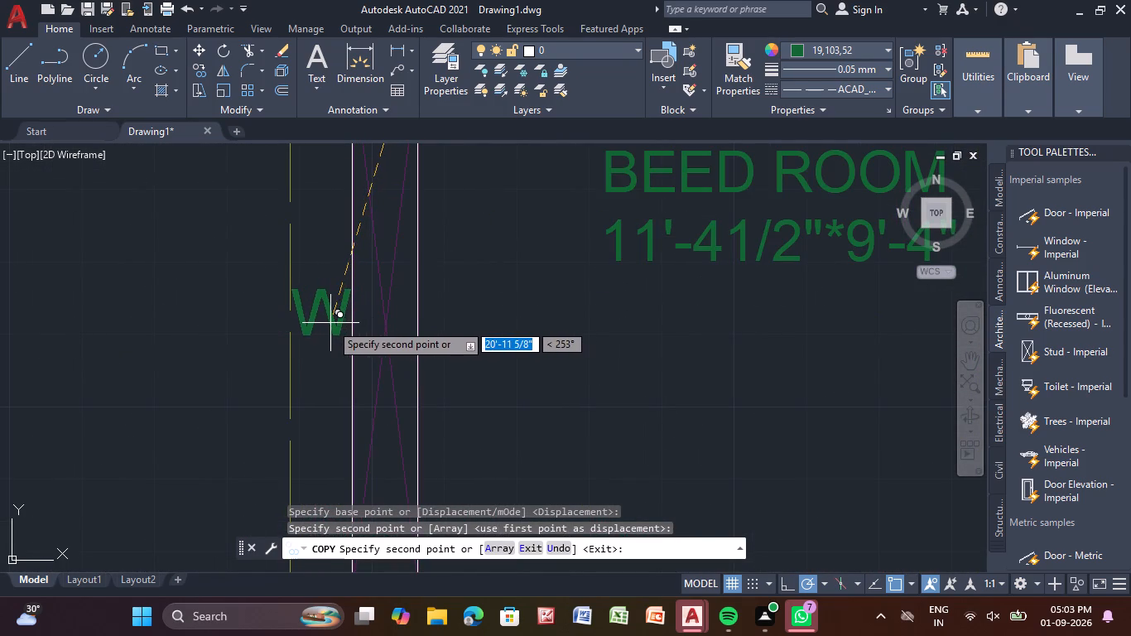
{"action": "left_click", "coordinate": [330, 323]}
Place a W copy between the wall and the dashed outline of the hall's upper window in the right-hand wall.
{"action": "scroll", "coordinate": [473, 334], "scroll_direction": "down", "scroll_amount": 3}
{"action": "middle_click_drag", "start_coordinate": [510, 344], "coordinate": [60, 341]}
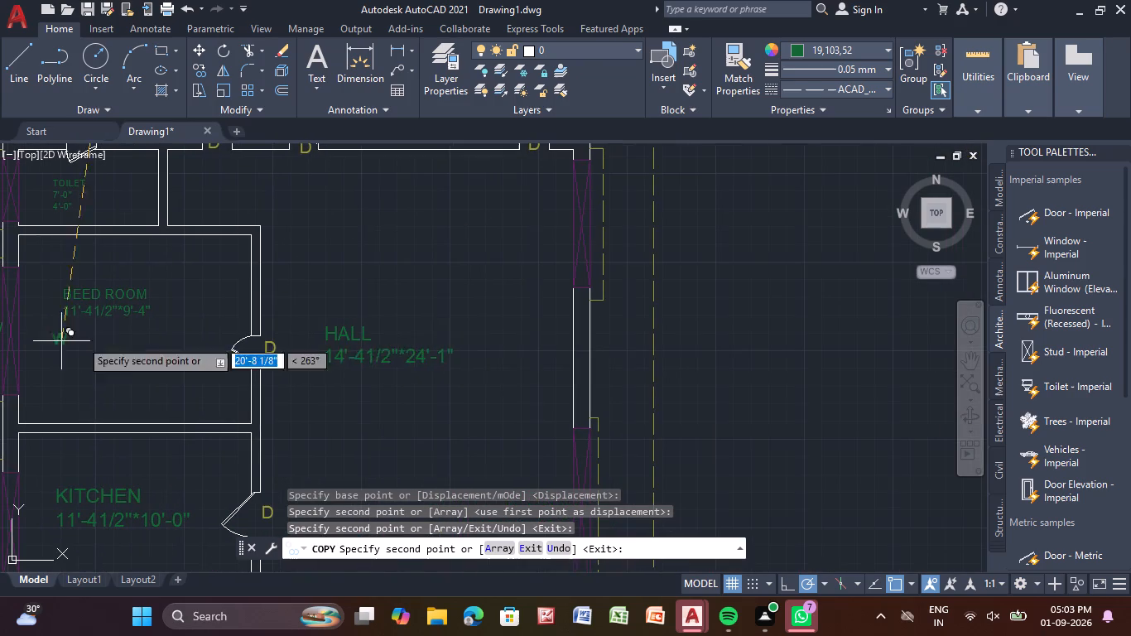
{"action": "middle_click_drag", "start_coordinate": [606, 247], "coordinate": [548, 387]}
{"action": "scroll", "coordinate": [527, 359], "scroll_direction": "up", "scroll_amount": 3}
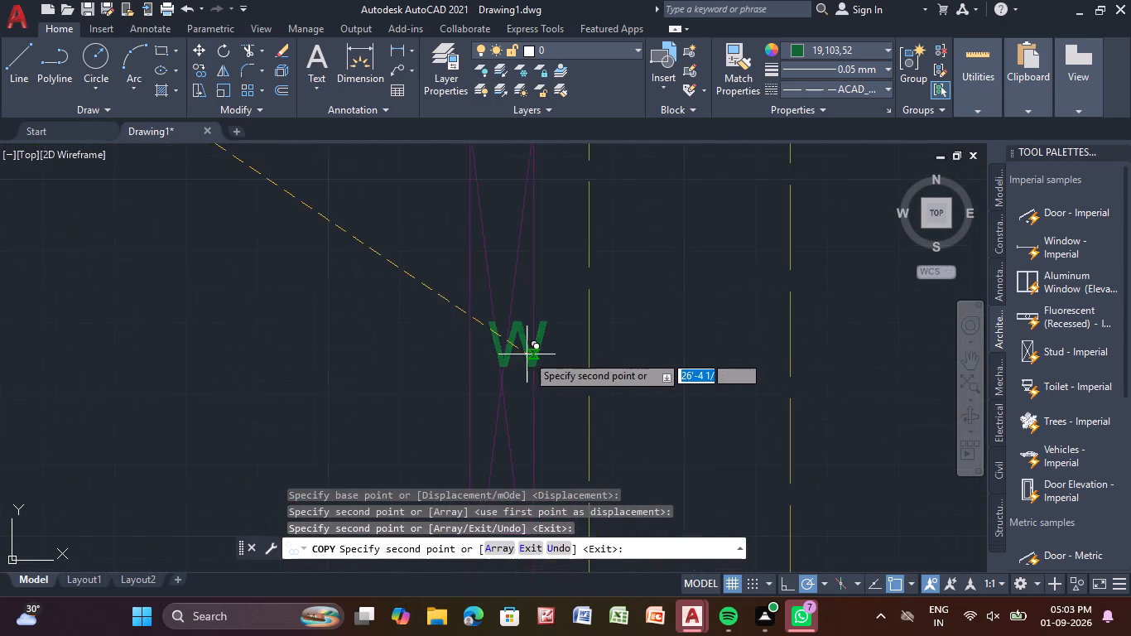
{"action": "scroll", "coordinate": [563, 342], "scroll_direction": "up", "scroll_amount": 2}
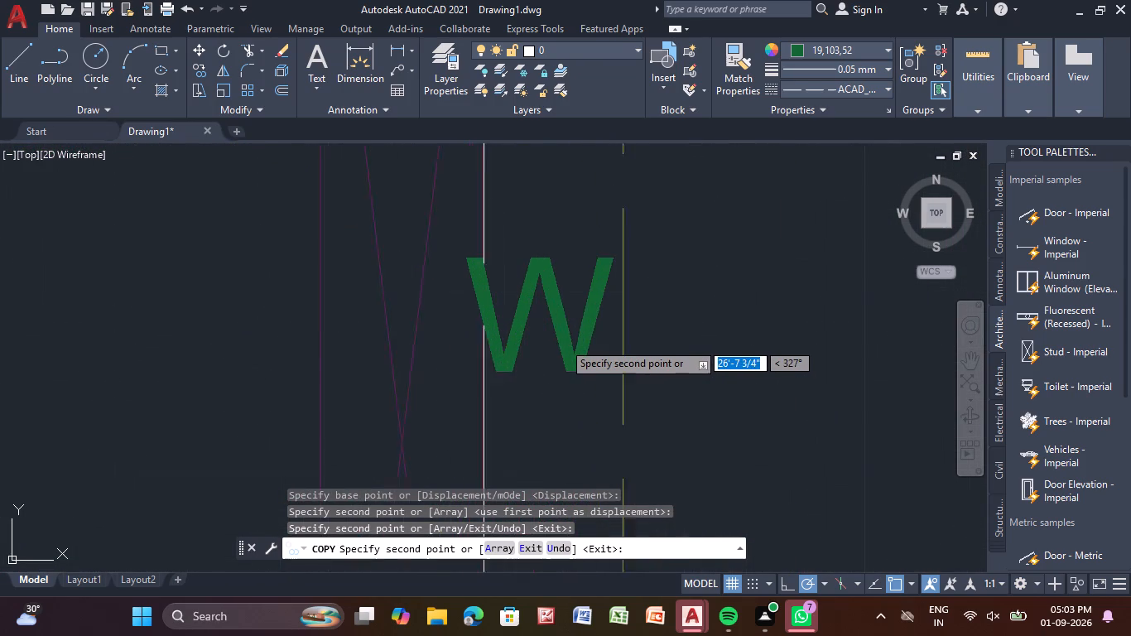
{"action": "scroll", "coordinate": [563, 342], "scroll_direction": "up", "scroll_amount": 3}
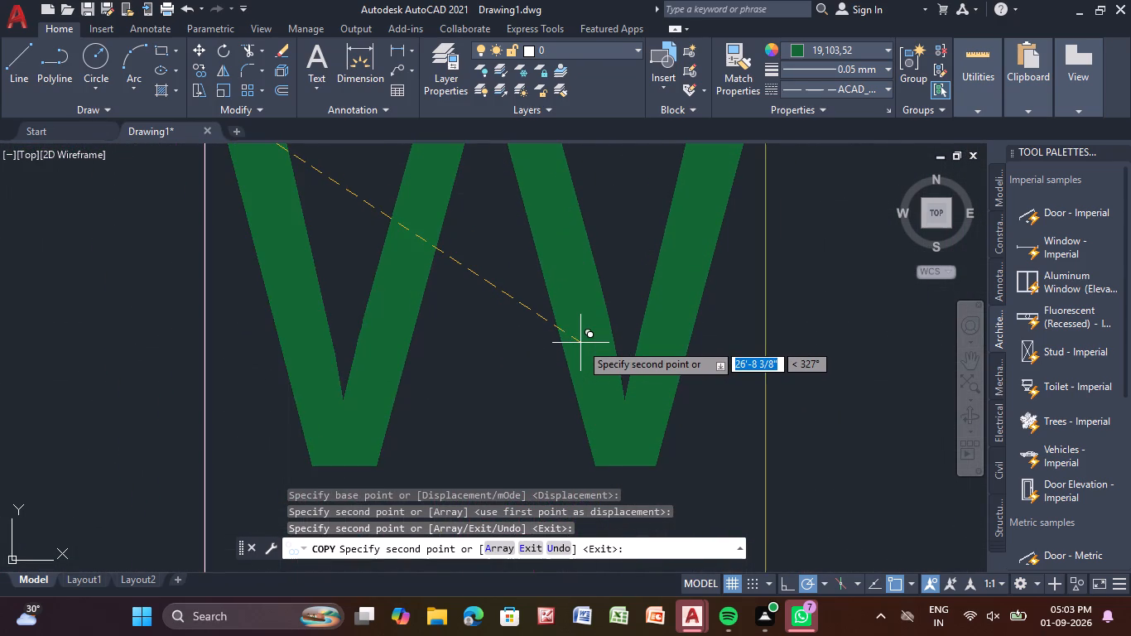
{"action": "left_click", "coordinate": [577, 345]}
Place a W copy just outside the dashed outline of the hall's lower window in the right-hand wall.
{"action": "scroll", "coordinate": [577, 349], "scroll_direction": "down", "scroll_amount": 5}
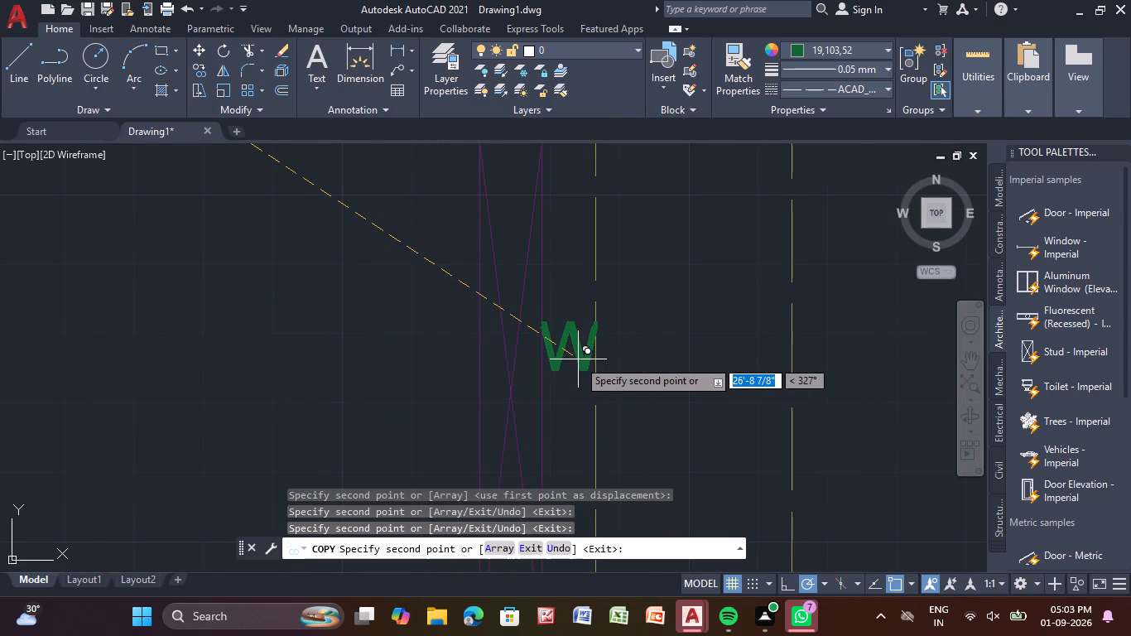
{"action": "scroll", "coordinate": [574, 359], "scroll_direction": "down", "scroll_amount": 3}
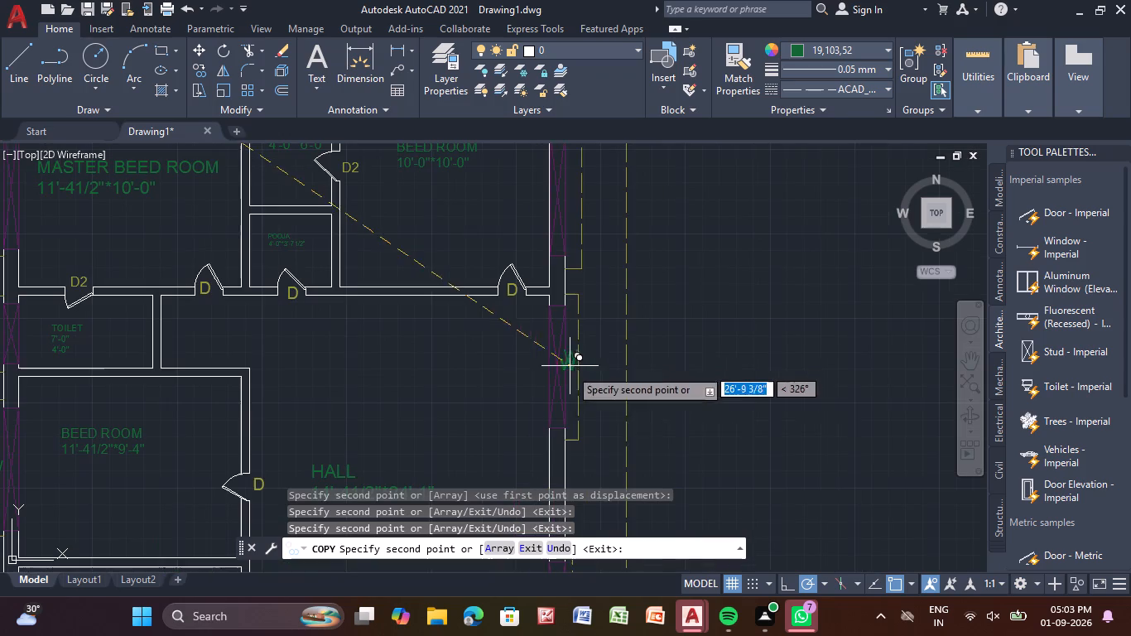
{"action": "middle_click_drag", "start_coordinate": [570, 432], "coordinate": [532, 234]}
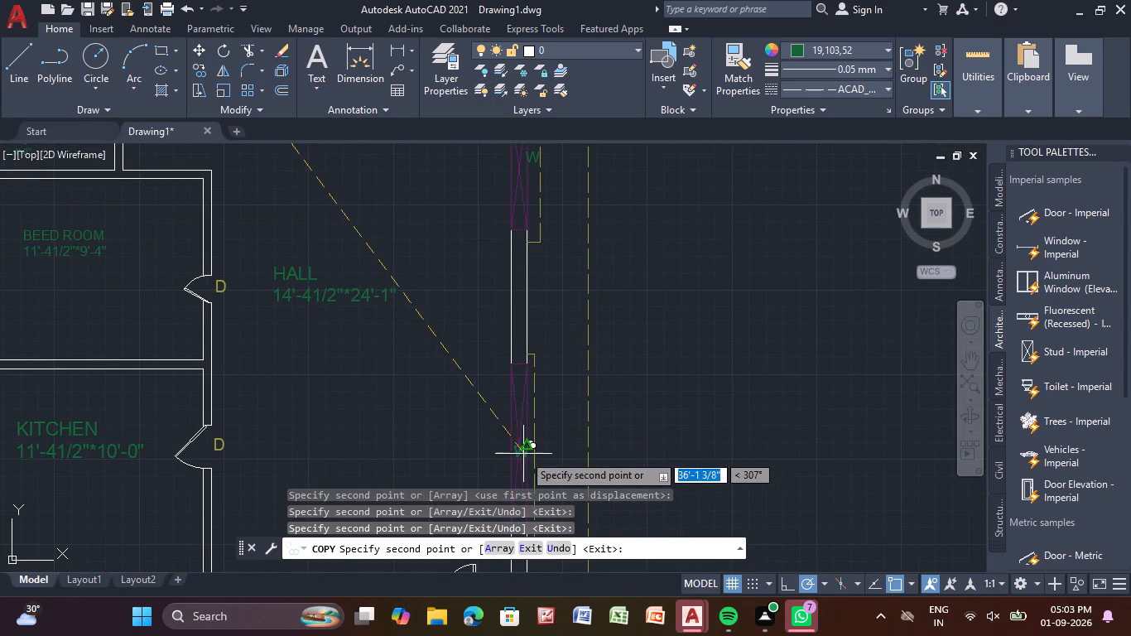
{"action": "middle_click_drag", "start_coordinate": [540, 425], "coordinate": [536, 315]}
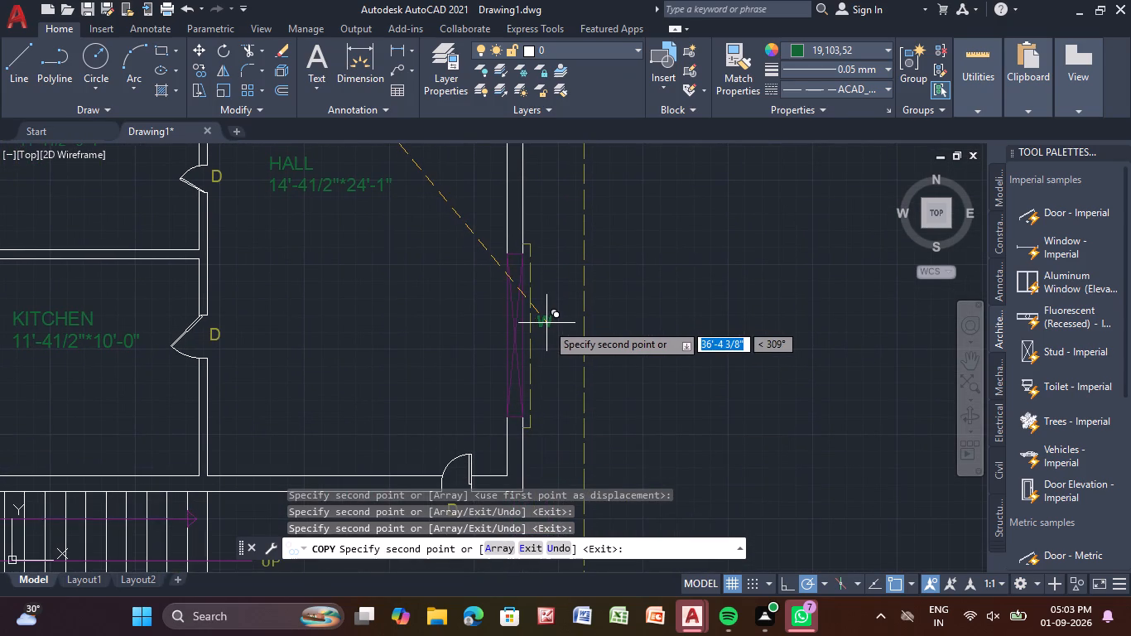
{"action": "left_click", "coordinate": [551, 325]}
Place a W copy between the wall and the dashed outline of the 10'-0"*10'-0" bedroom's window, and finish copying.
{"action": "scroll", "coordinate": [541, 388], "scroll_direction": "down", "scroll_amount": 1}
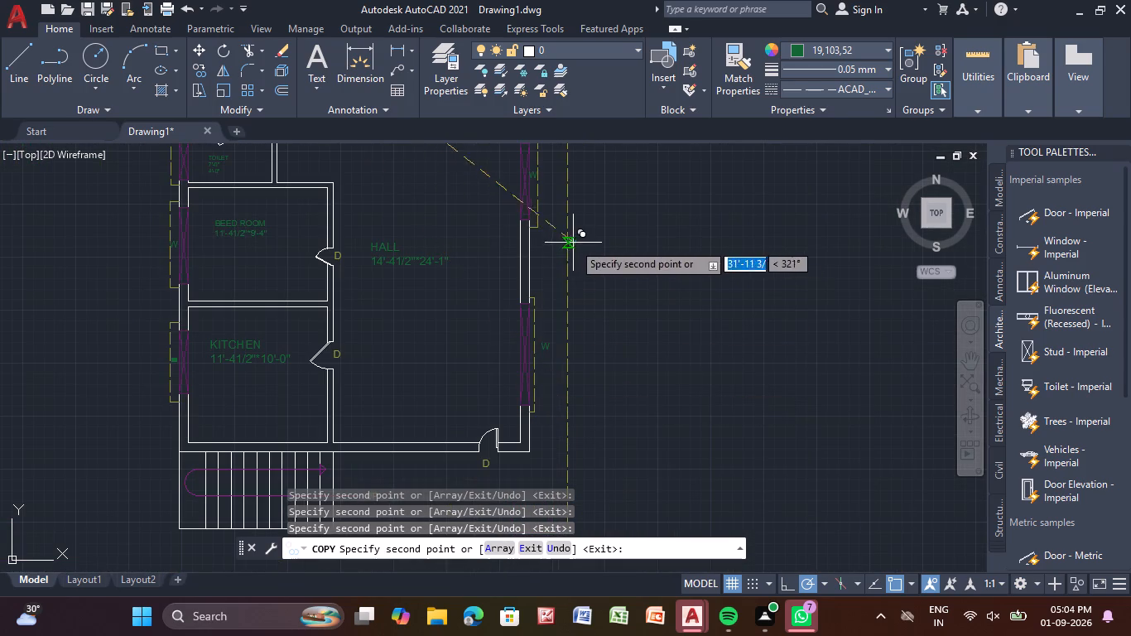
{"action": "middle_click_drag", "start_coordinate": [574, 241], "coordinate": [587, 429]}
{"action": "scroll", "coordinate": [559, 253], "scroll_direction": "up", "scroll_amount": 2}
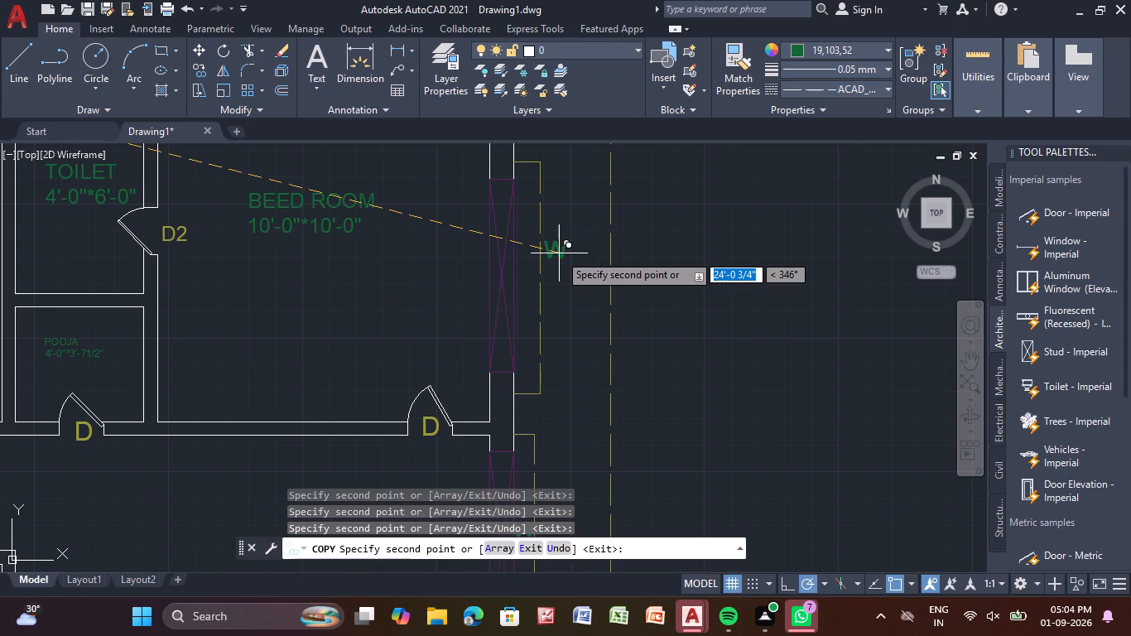
{"action": "scroll", "coordinate": [559, 253], "scroll_direction": "up", "scroll_amount": 1}
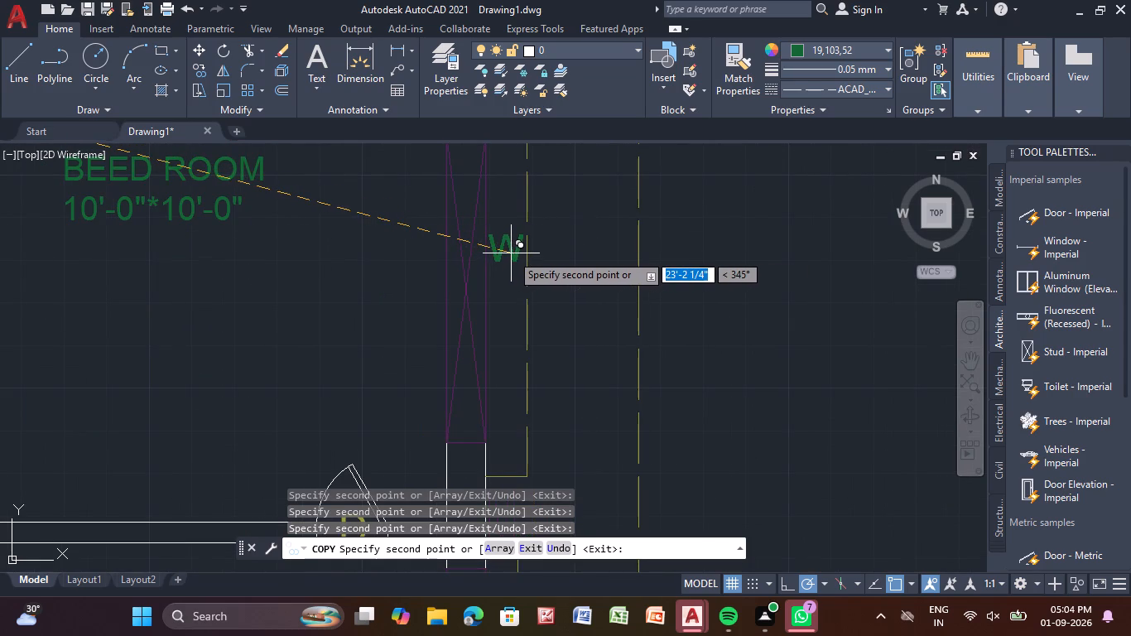
{"action": "left_click", "coordinate": [511, 253]}
{"action": "scroll", "coordinate": [571, 258], "scroll_direction": "down", "scroll_amount": 2}
{"action": "middle_click_drag", "start_coordinate": [571, 258], "coordinate": [567, 316]}
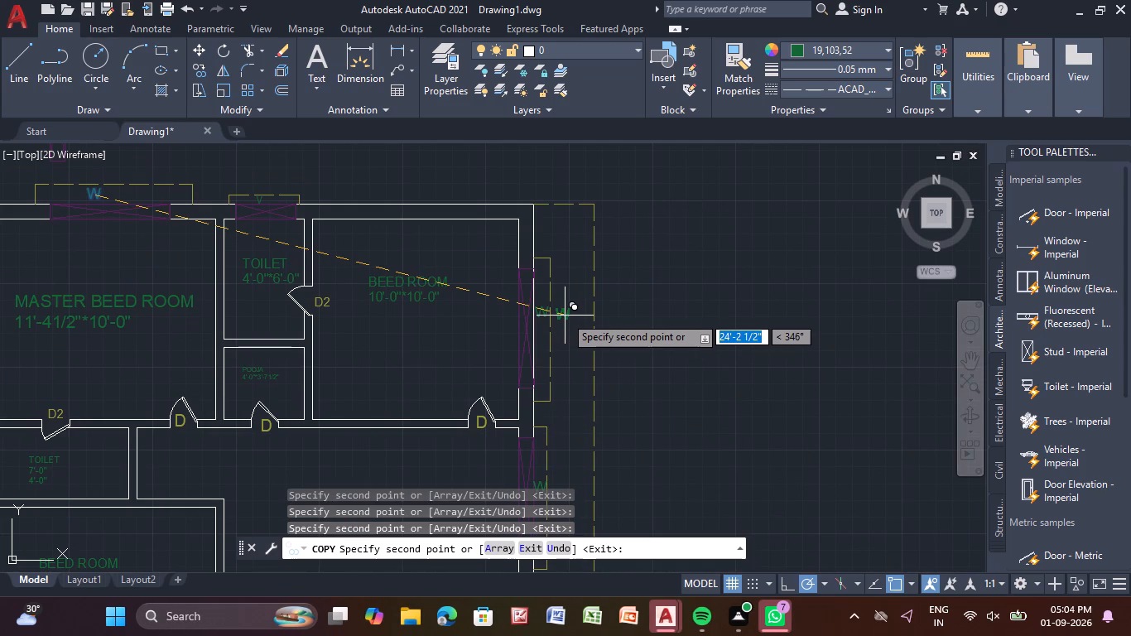
{"action": "key", "text": "Escape"}
{"action": "key", "text": "Escape"}
{"action": "key", "text": "Escape"}
{"action": "key", "text": "Escape"}
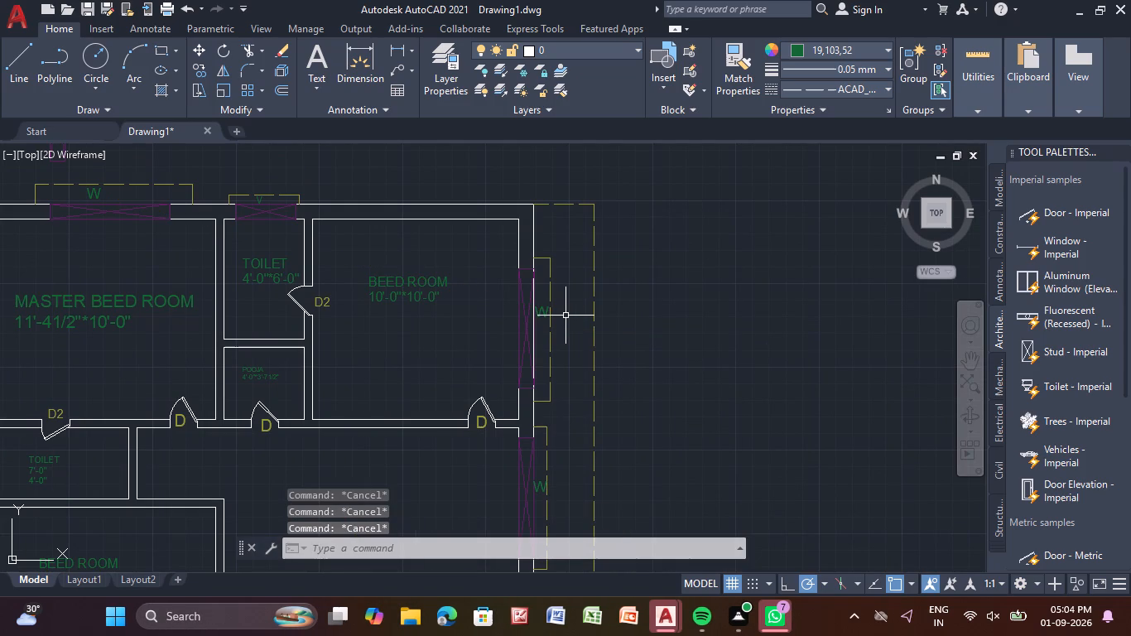
Copy the V label above the 4'-0"*6'-0" toilet's window into the dashed outline beside the left-wall toilet's window.
{"action": "scroll", "coordinate": [551, 306], "scroll_direction": "down", "scroll_amount": 1}
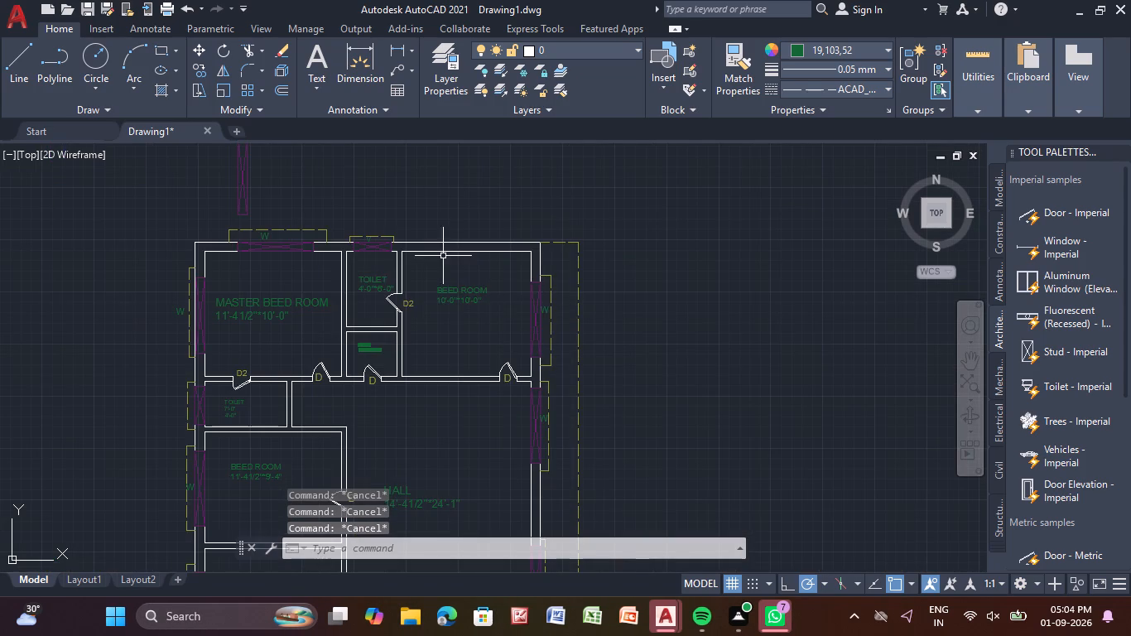
{"action": "scroll", "coordinate": [351, 240], "scroll_direction": "up", "scroll_amount": 3}
{"action": "left_click", "coordinate": [415, 238]}
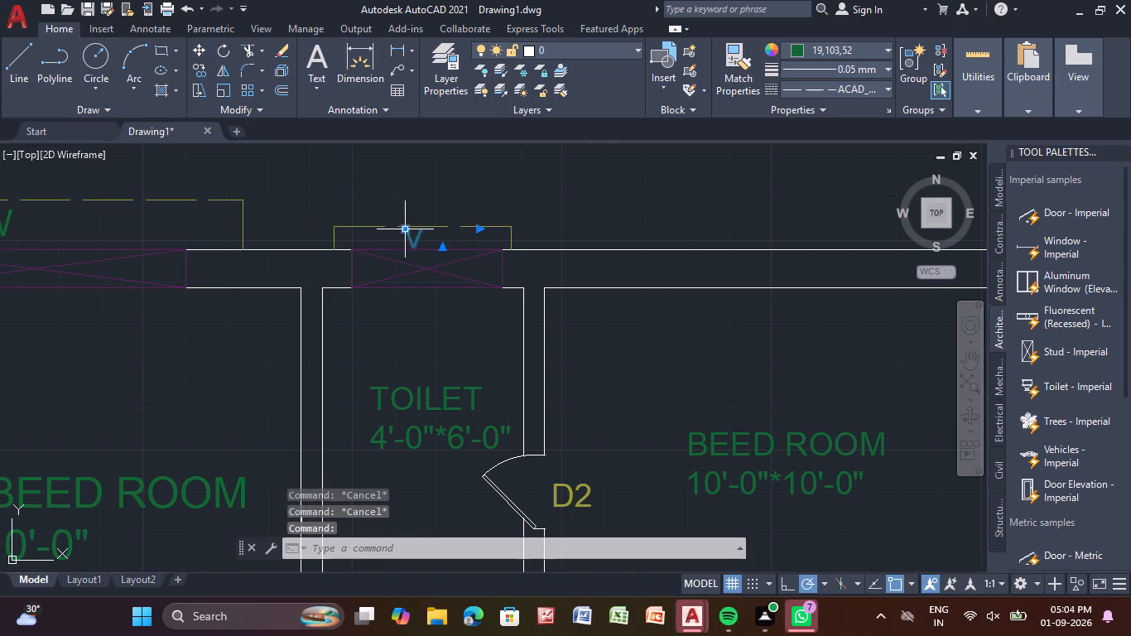
{"action": "left_click", "coordinate": [198, 68]}
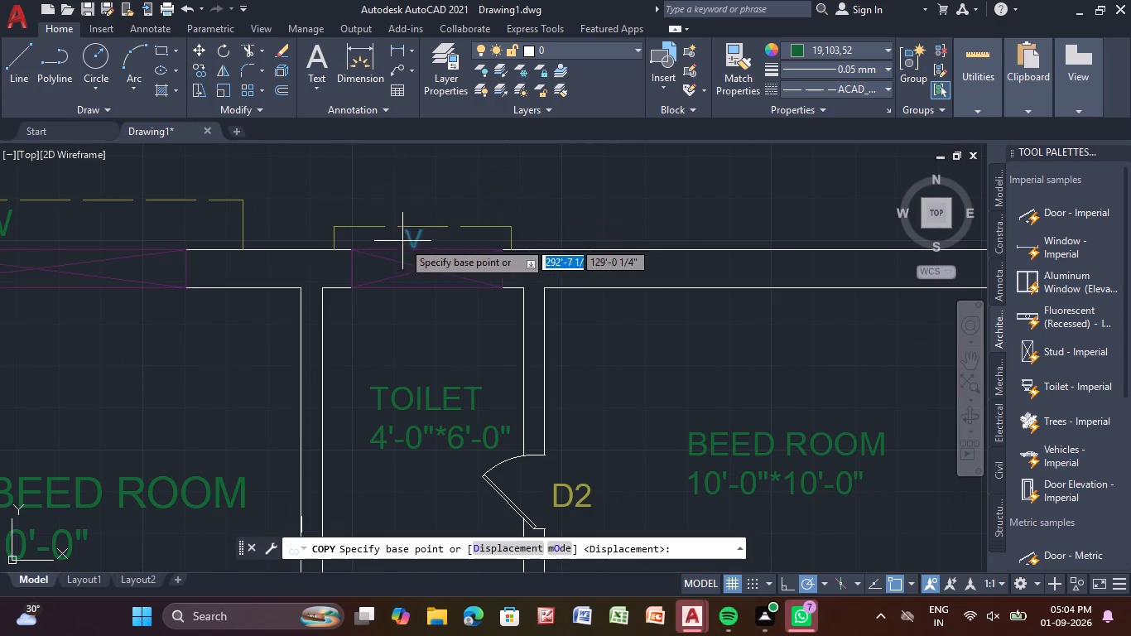
{"action": "left_click", "coordinate": [412, 237]}
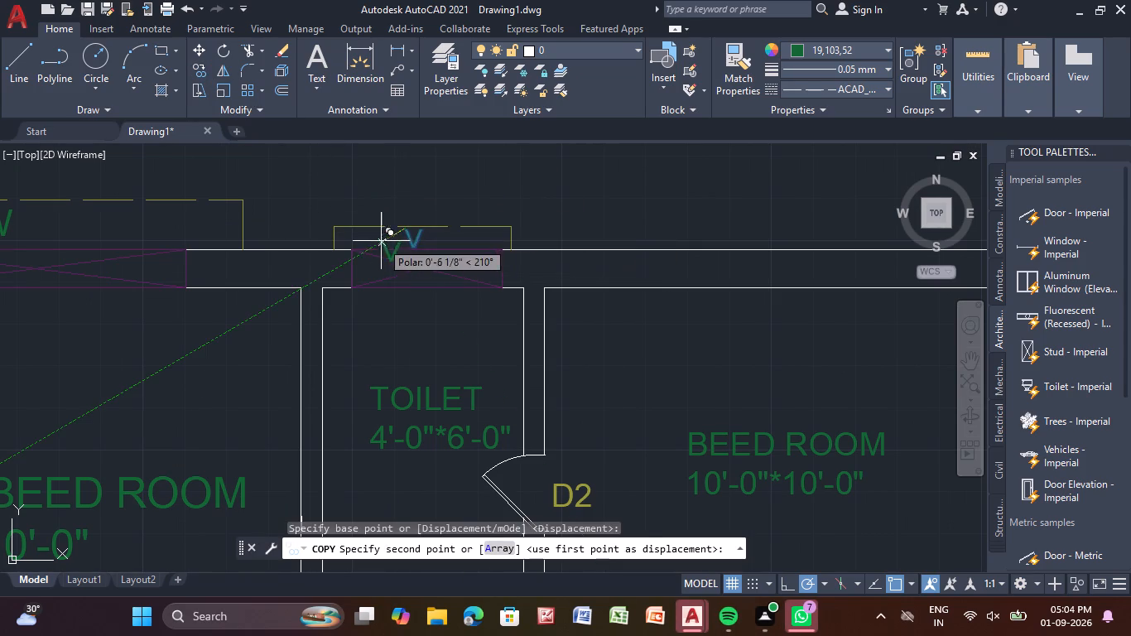
{"action": "middle_click_drag", "start_coordinate": [121, 386], "coordinate": [598, 60]}
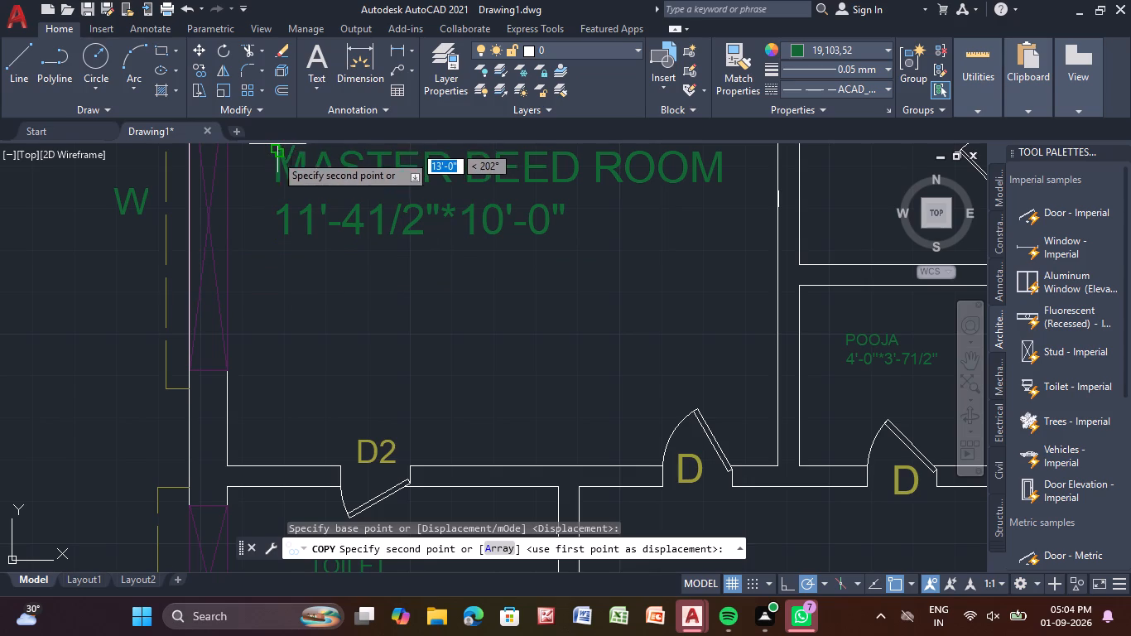
{"action": "middle_click_drag", "start_coordinate": [209, 450], "coordinate": [334, 161]}
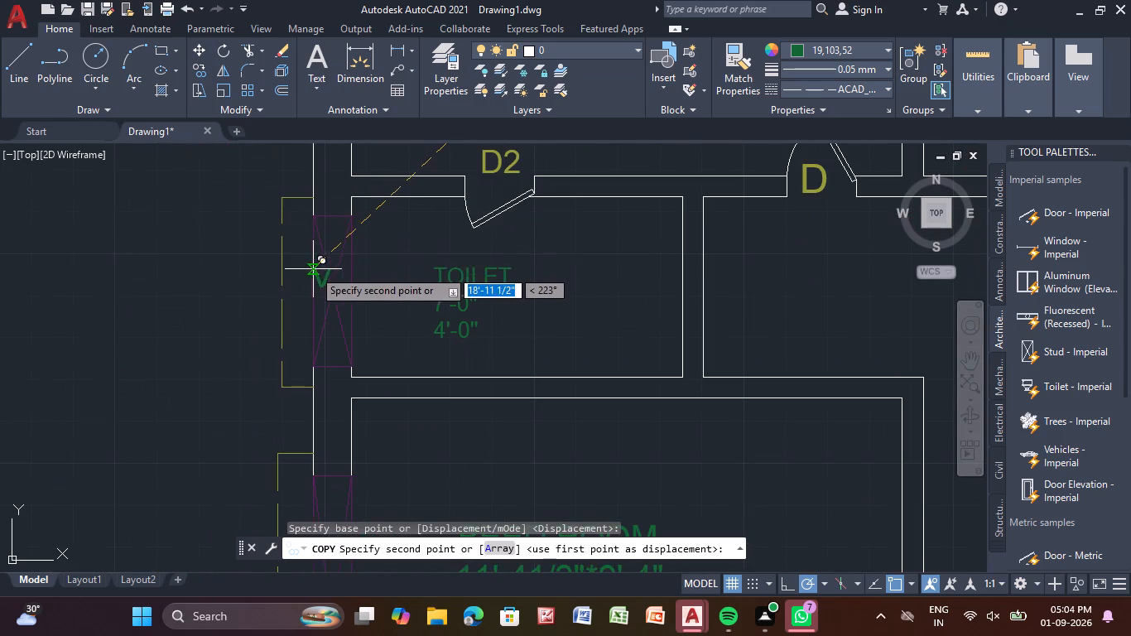
{"action": "scroll", "coordinate": [313, 269], "scroll_direction": "up", "scroll_amount": 3}
{"action": "left_click", "coordinate": [209, 306]}
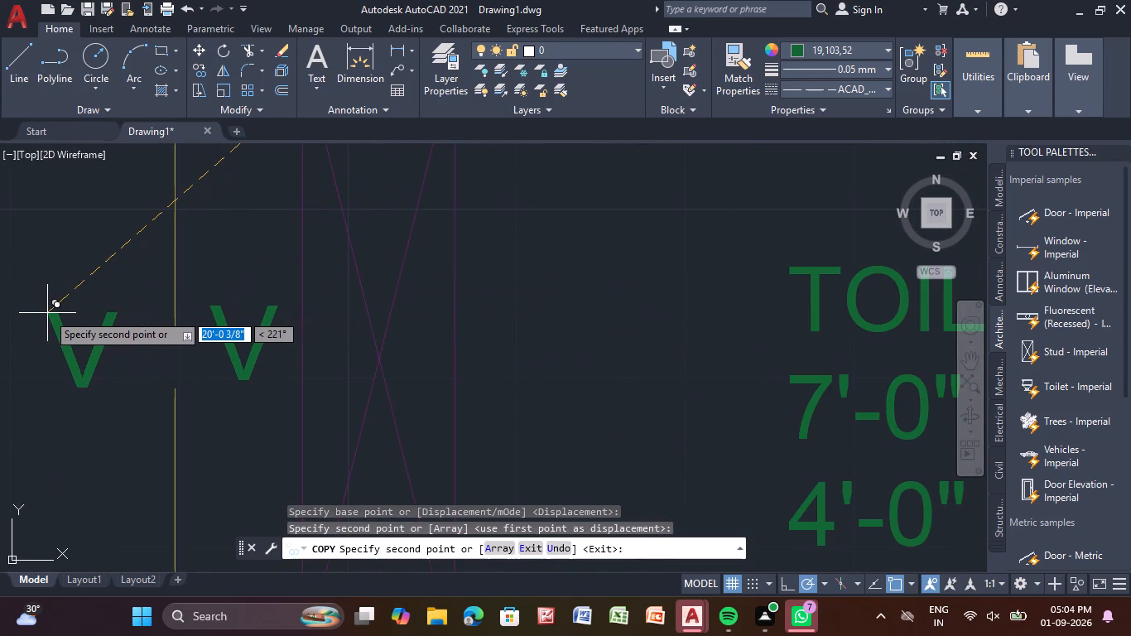
{"action": "key", "text": "Escape"}
{"action": "key", "text": "Escape"}
{"action": "key", "text": "Escape"}
{"action": "key", "text": "Escape"}
{"action": "key", "text": "Escape"}
{"action": "key", "text": "Escape"}
{"action": "key", "text": "Escape"}
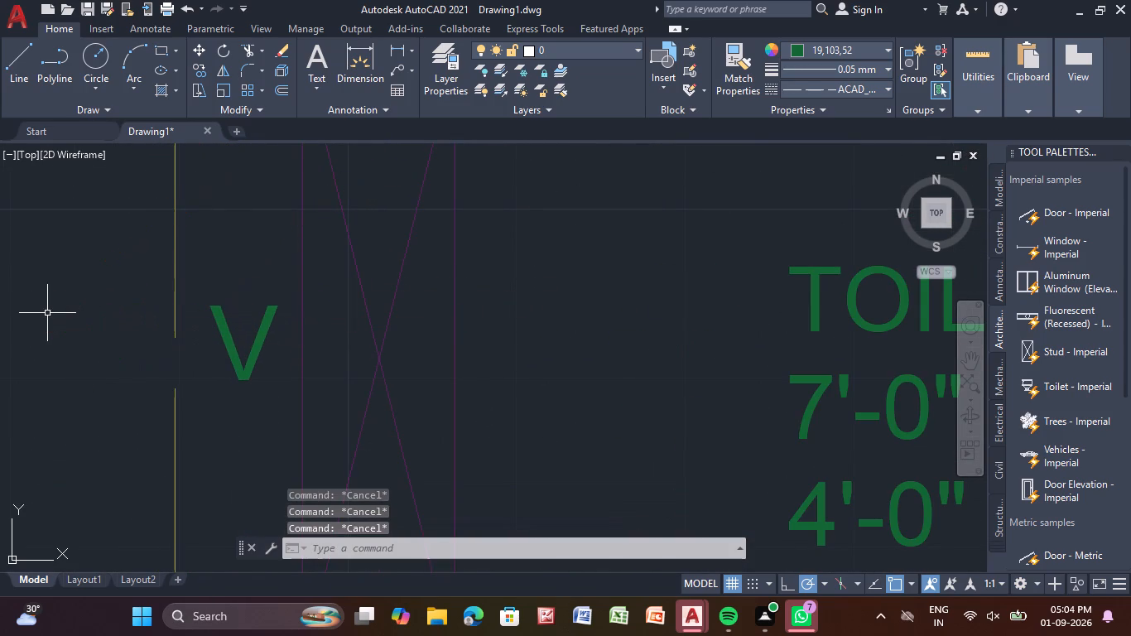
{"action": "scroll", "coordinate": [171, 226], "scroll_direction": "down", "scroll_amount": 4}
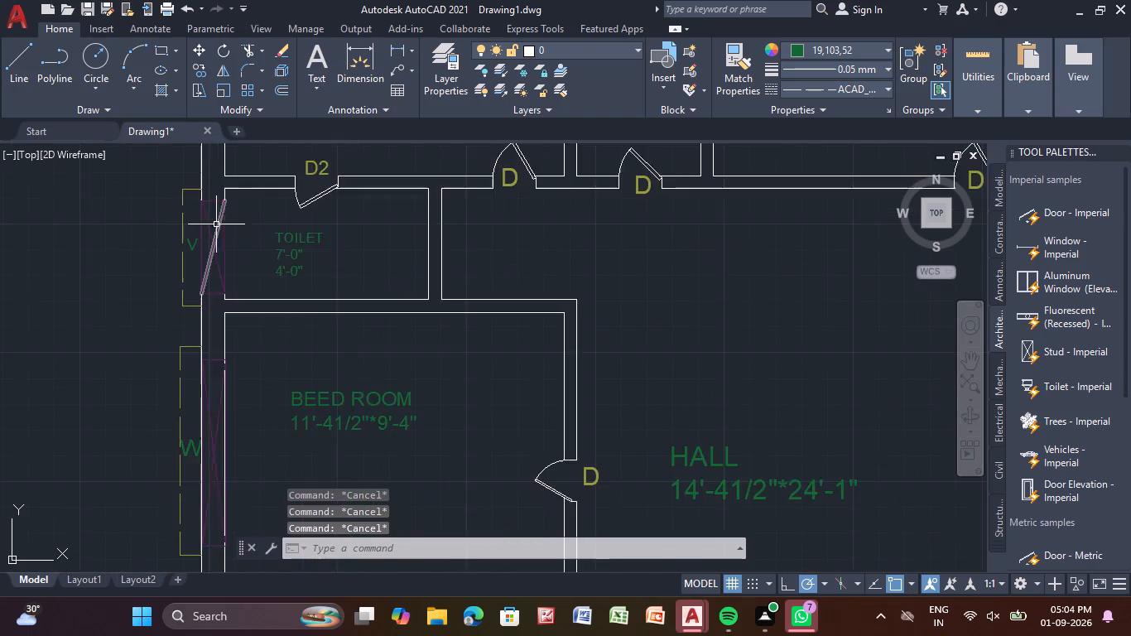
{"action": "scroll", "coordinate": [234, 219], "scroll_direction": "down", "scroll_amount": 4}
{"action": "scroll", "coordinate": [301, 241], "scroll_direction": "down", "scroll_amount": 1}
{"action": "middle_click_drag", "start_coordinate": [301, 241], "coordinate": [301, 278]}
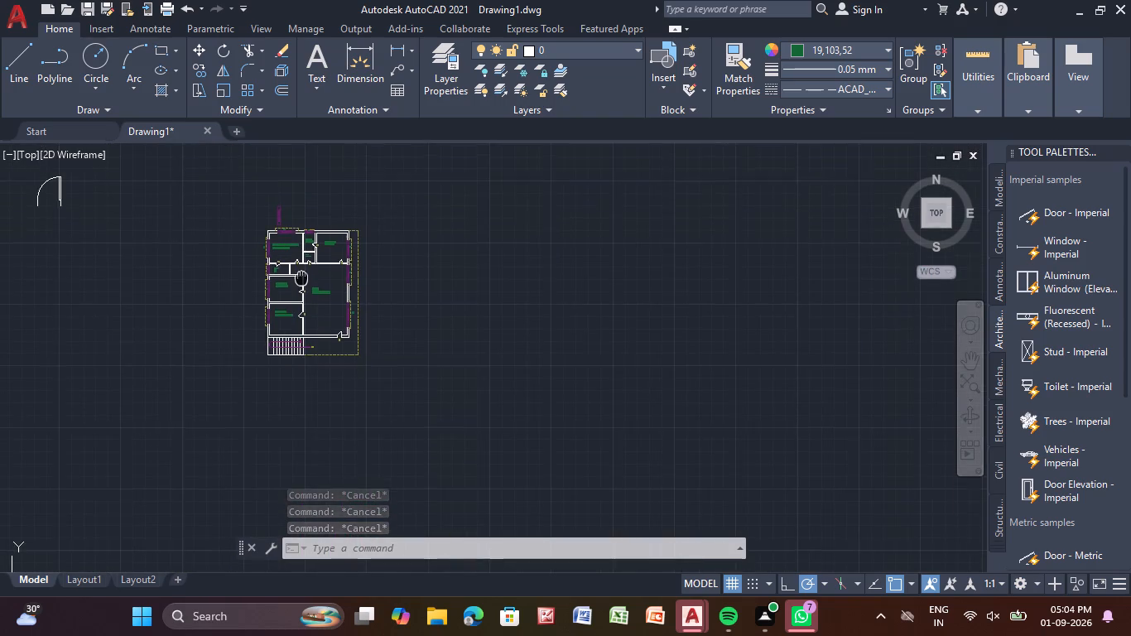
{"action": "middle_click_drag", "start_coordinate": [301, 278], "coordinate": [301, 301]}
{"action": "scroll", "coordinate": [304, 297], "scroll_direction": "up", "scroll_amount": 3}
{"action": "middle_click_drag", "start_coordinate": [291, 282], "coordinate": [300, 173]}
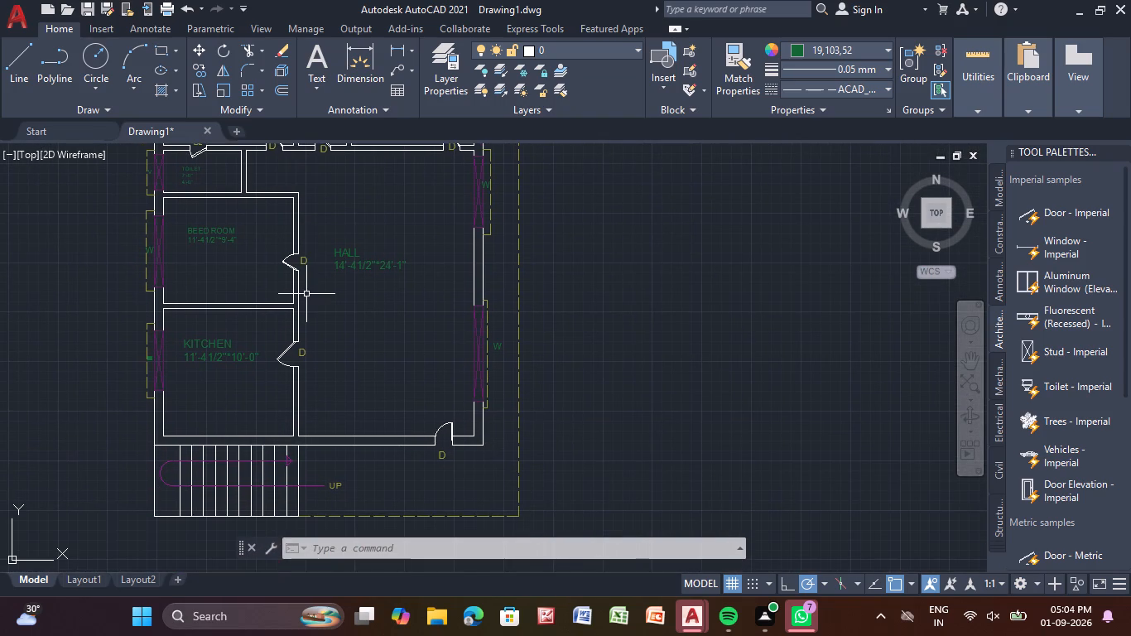
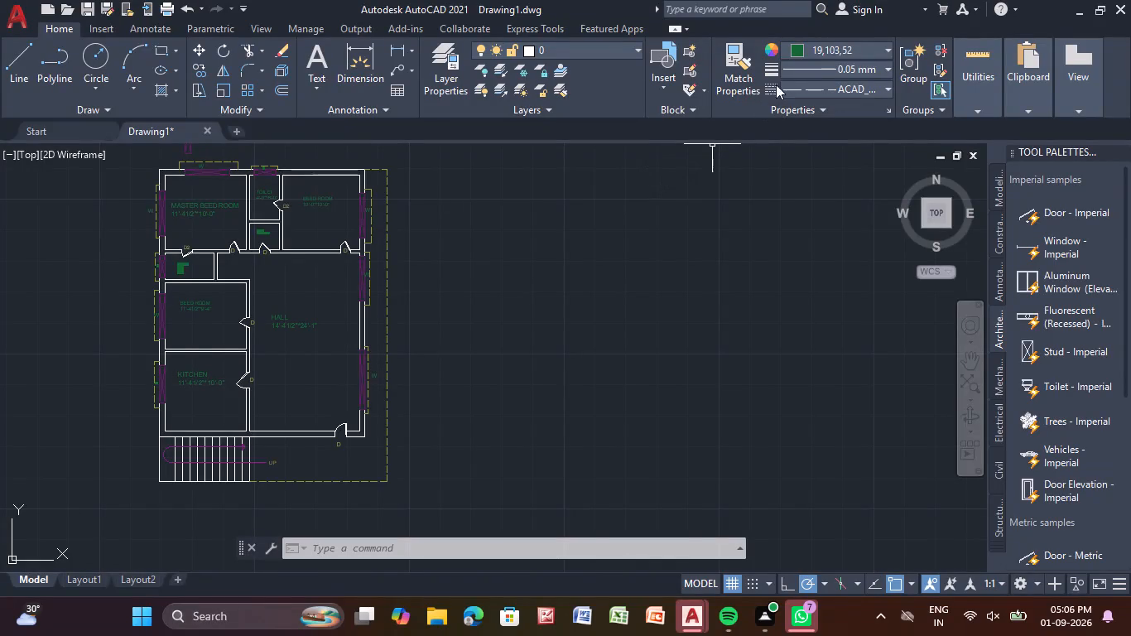
Set the current colour to dark green 19,103,52 and the current linetype to ByBlock.
{"action": "left_click", "coordinate": [840, 55]}
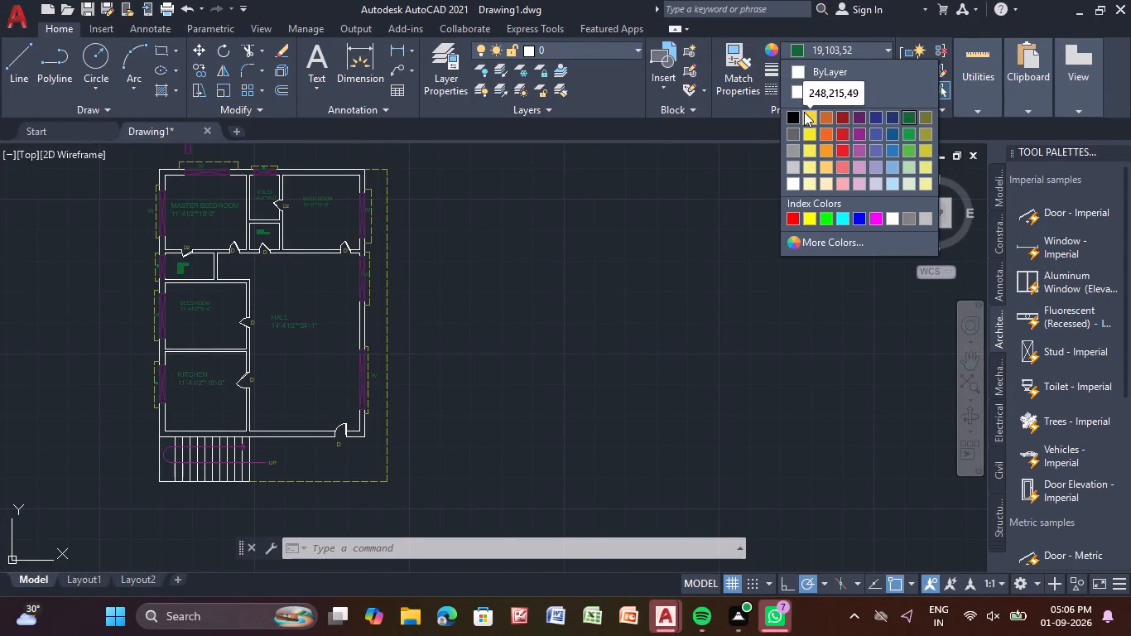
{"action": "left_click", "coordinate": [824, 110]}
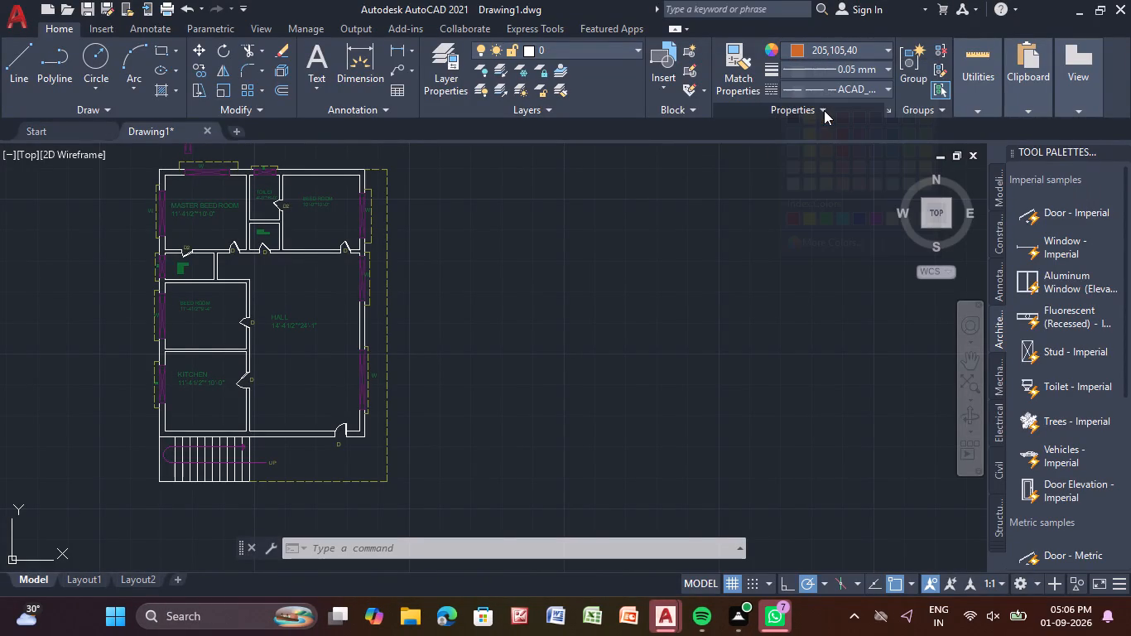
{"action": "left_click", "coordinate": [825, 52]}
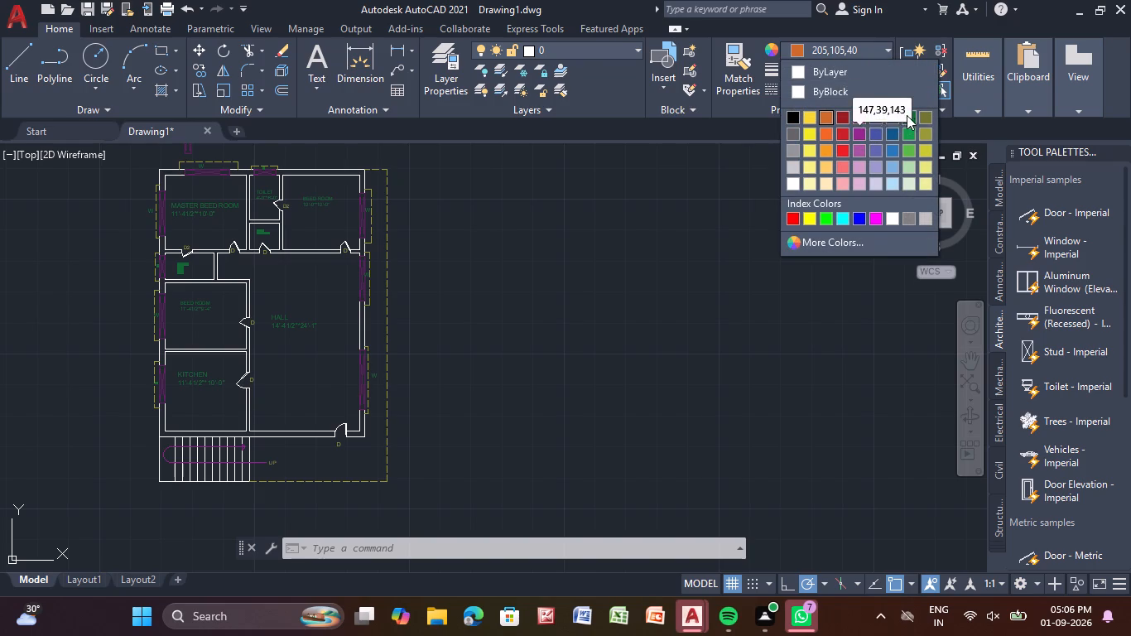
{"action": "left_click", "coordinate": [908, 113]}
{"action": "left_click", "coordinate": [846, 88]}
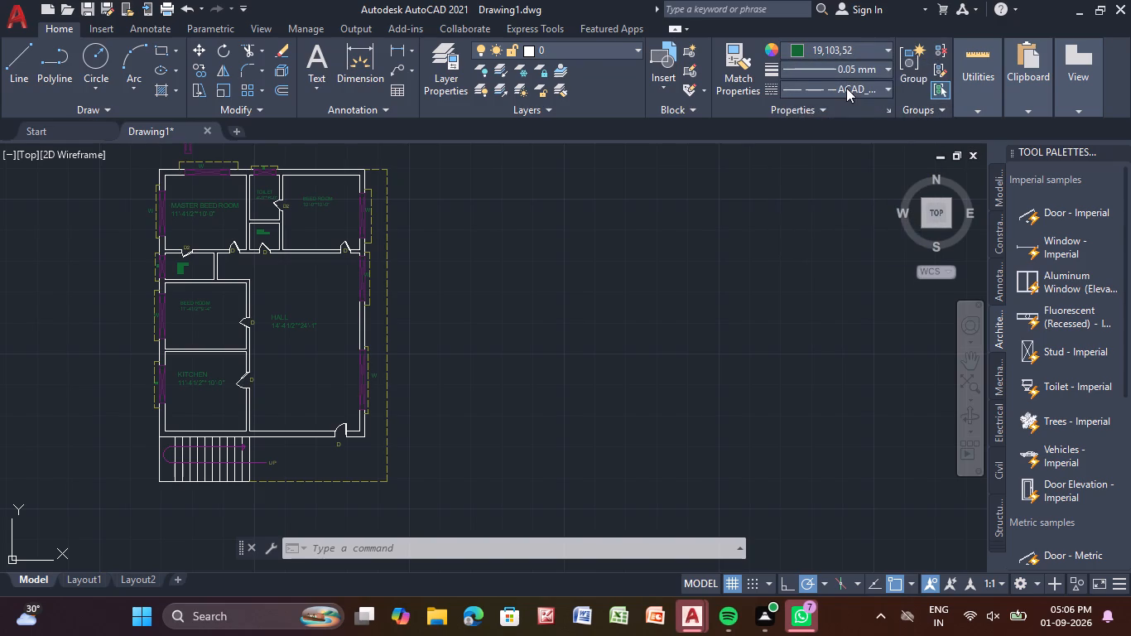
{"action": "left_click", "coordinate": [859, 130]}
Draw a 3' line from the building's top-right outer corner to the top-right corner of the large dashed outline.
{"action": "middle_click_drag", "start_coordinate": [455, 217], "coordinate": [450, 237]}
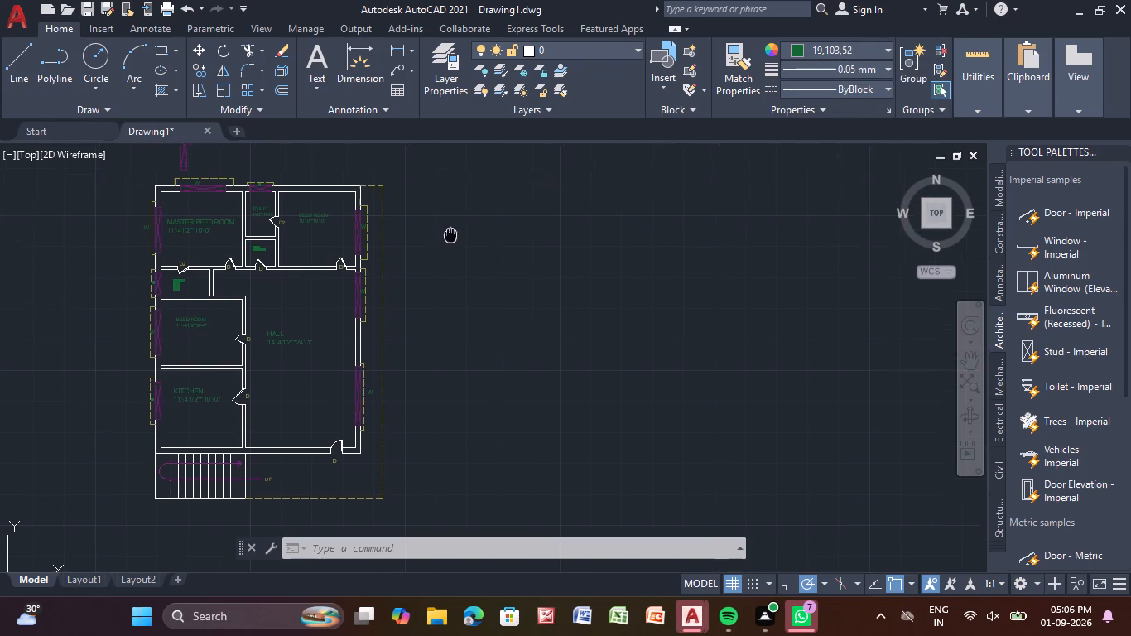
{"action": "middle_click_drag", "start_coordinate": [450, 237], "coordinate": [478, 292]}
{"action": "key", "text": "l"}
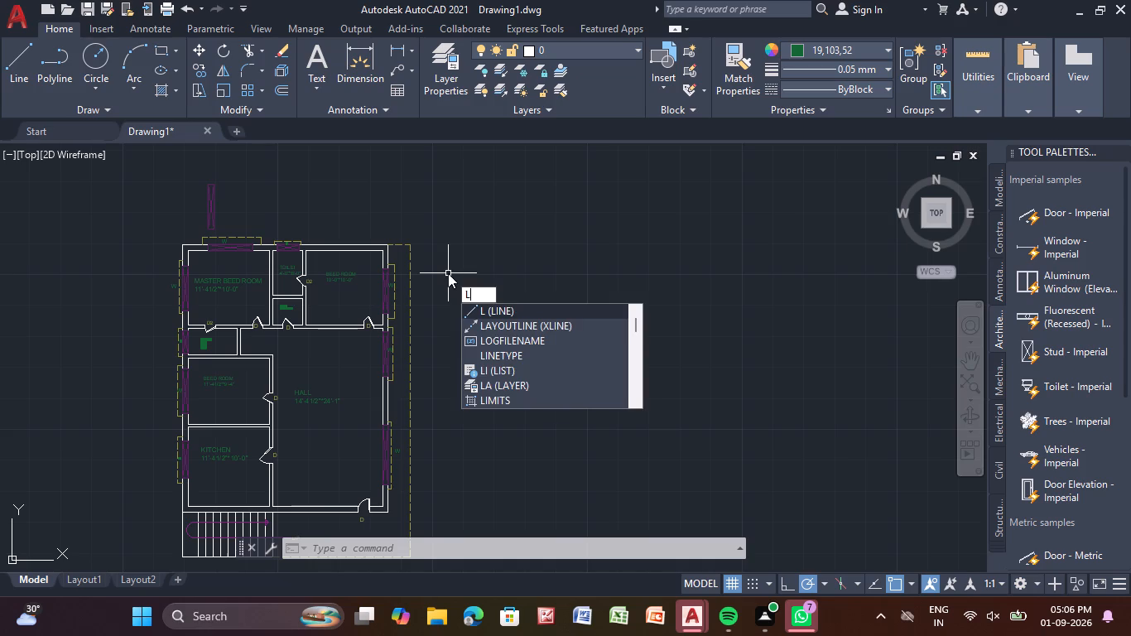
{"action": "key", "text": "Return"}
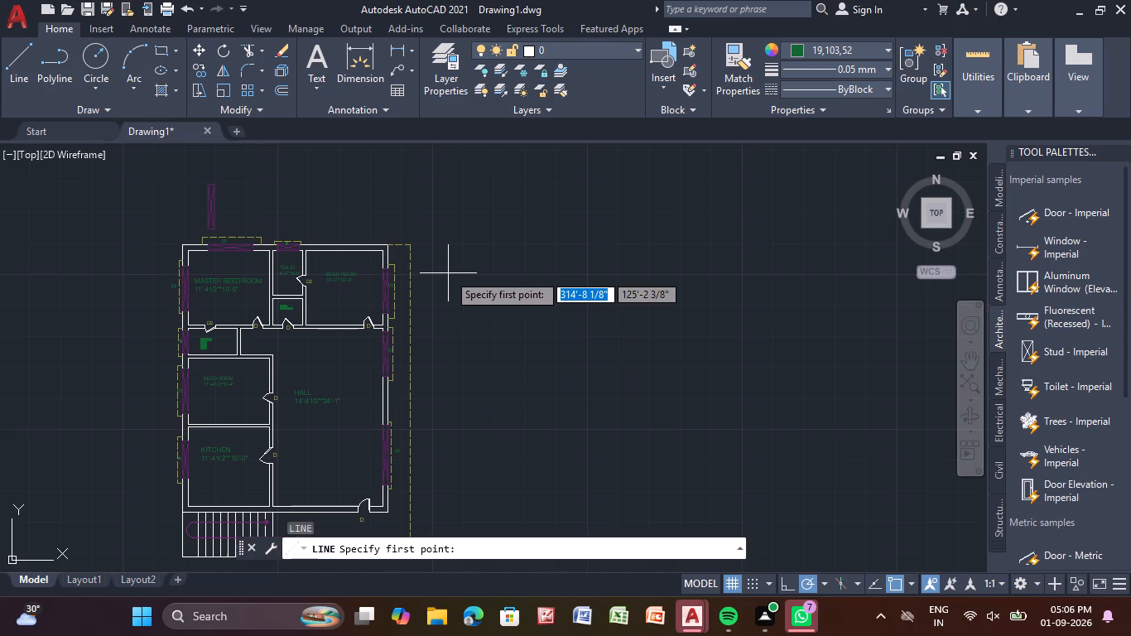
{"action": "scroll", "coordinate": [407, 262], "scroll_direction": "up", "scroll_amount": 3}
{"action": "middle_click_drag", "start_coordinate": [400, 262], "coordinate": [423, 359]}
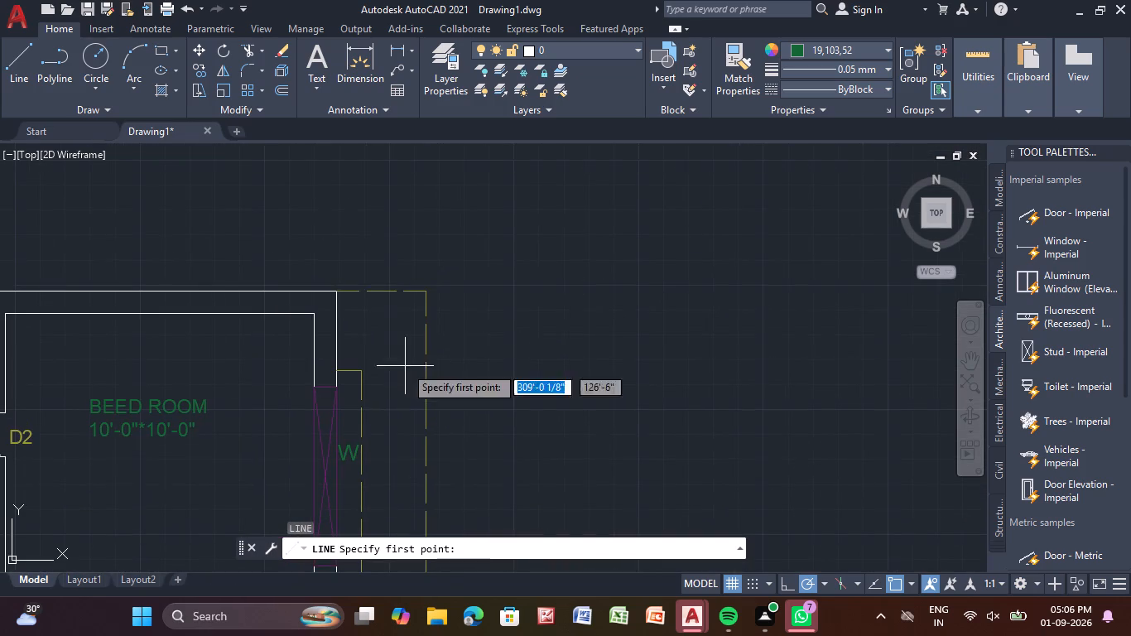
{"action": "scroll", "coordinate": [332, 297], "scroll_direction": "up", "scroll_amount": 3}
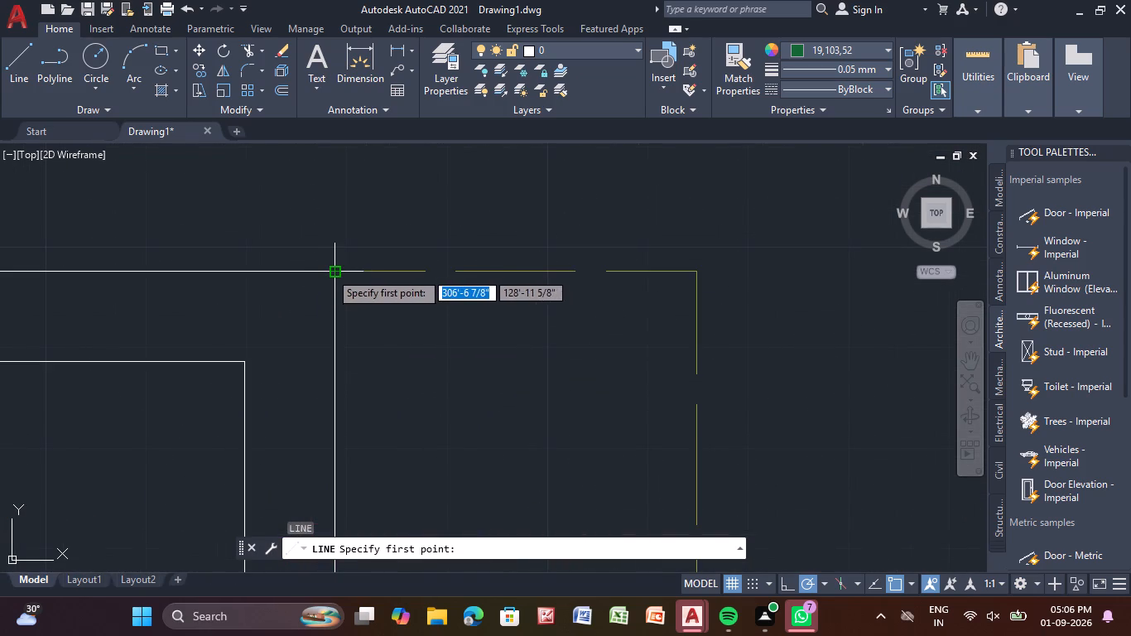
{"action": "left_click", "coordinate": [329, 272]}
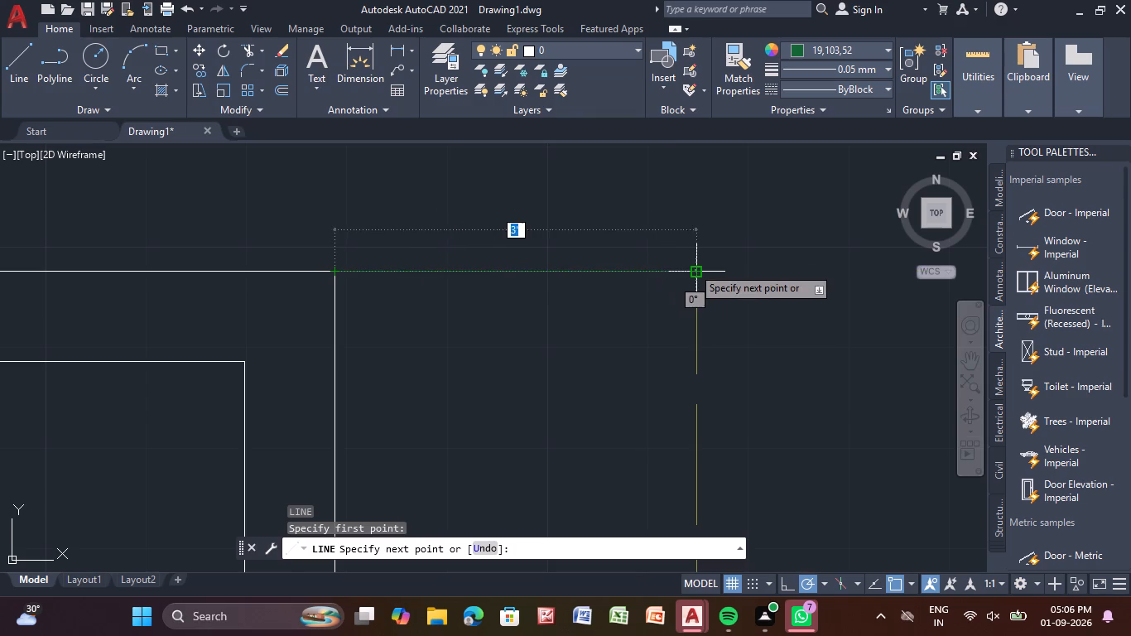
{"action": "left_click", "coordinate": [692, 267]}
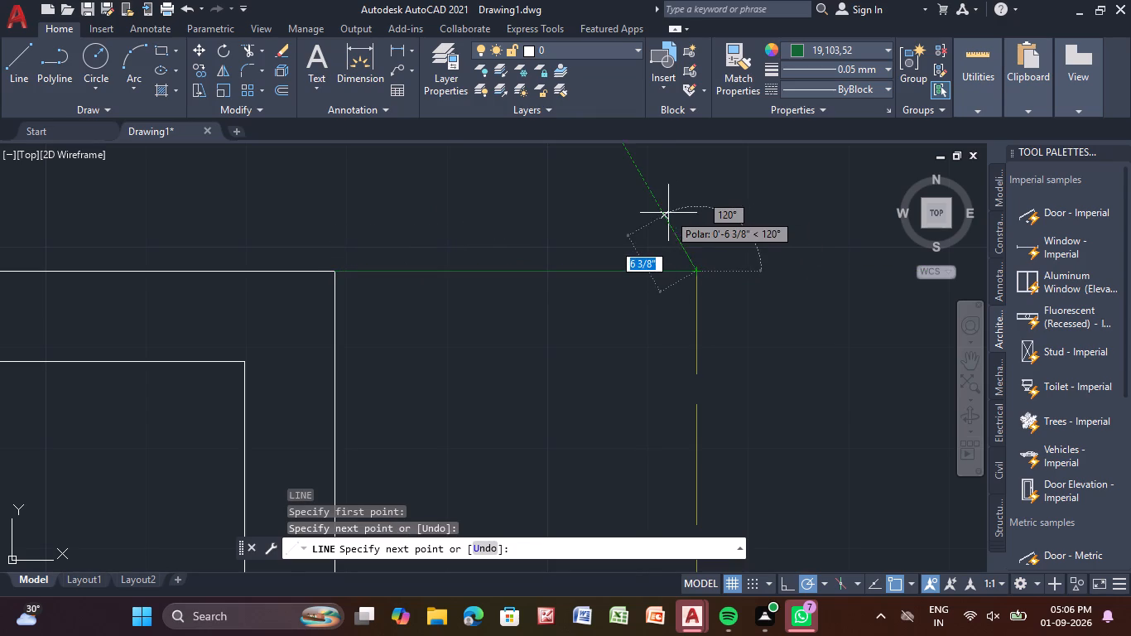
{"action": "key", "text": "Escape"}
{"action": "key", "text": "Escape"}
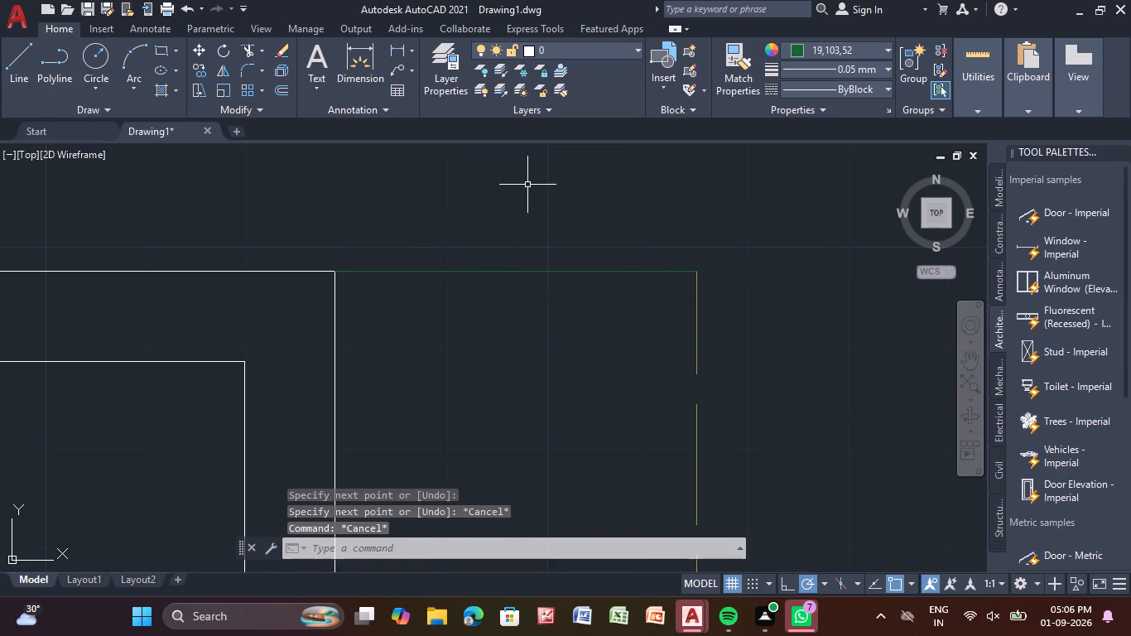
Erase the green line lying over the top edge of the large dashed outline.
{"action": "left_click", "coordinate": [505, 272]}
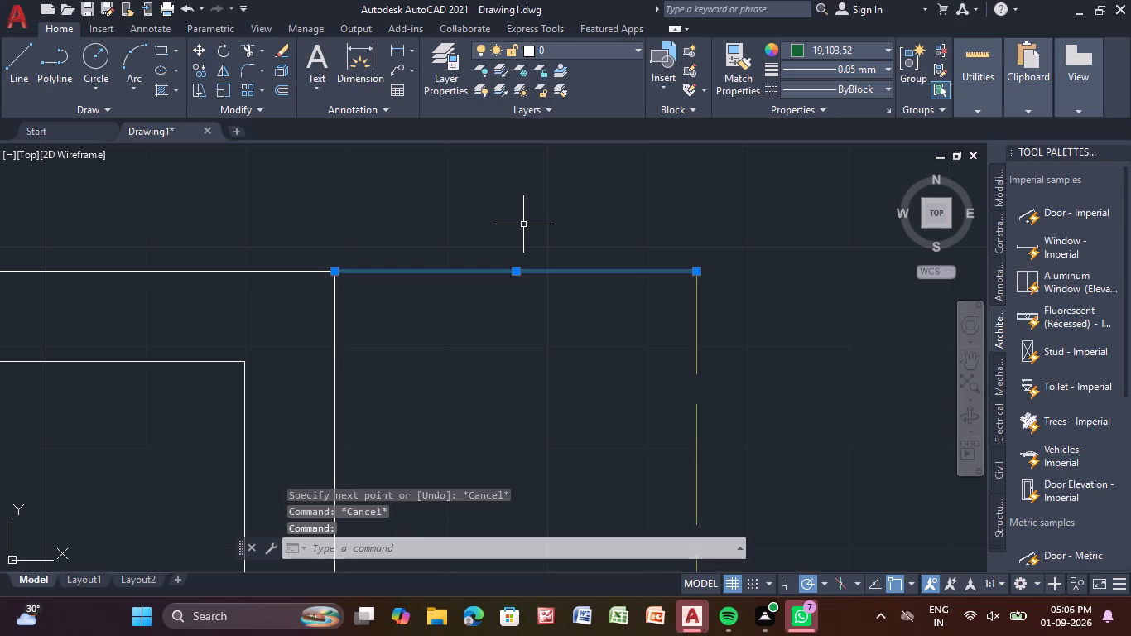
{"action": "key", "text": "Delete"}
Dimension the gap from the building's top-right outer corner to the large dashed outline's corner, placing the dimension above it.
{"action": "left_click", "coordinate": [363, 51]}
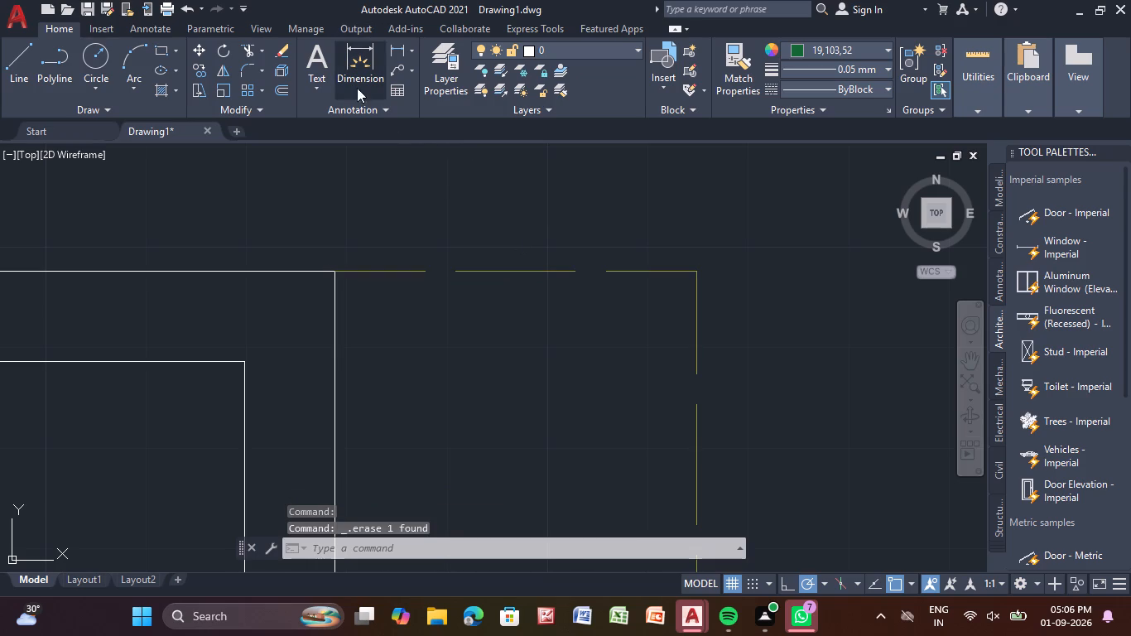
{"action": "left_click_drag", "start_coordinate": [335, 272], "coordinate": [349, 272]}
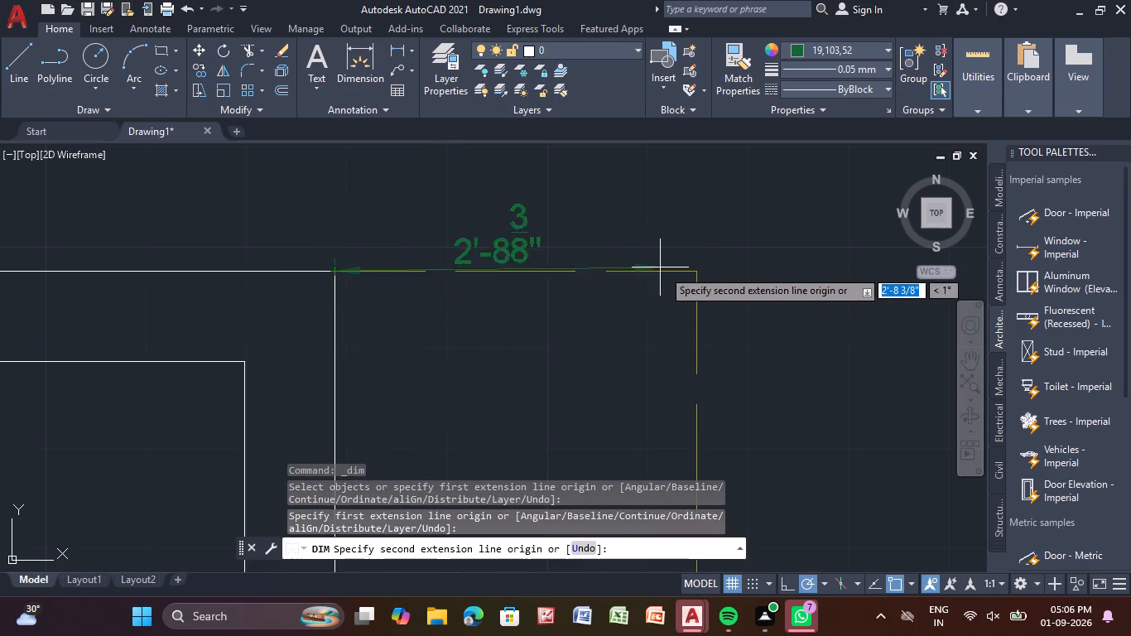
{"action": "left_click", "coordinate": [698, 269]}
{"action": "left_click", "coordinate": [698, 201]}
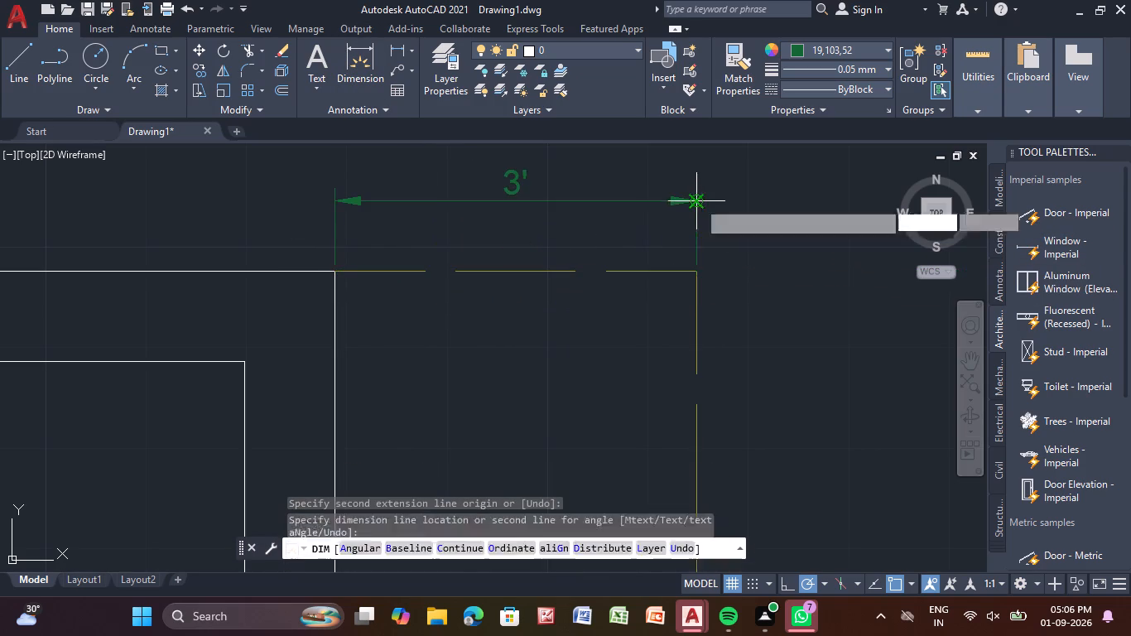
Dimension the top exterior wall's full length between its outer corners, placing the dimension line just above the window outlines.
{"action": "scroll", "coordinate": [509, 291], "scroll_direction": "down", "scroll_amount": 2}
{"action": "middle_click_drag", "start_coordinate": [435, 341], "coordinate": [942, 176]}
{"action": "scroll", "coordinate": [467, 297], "scroll_direction": "down", "scroll_amount": 2}
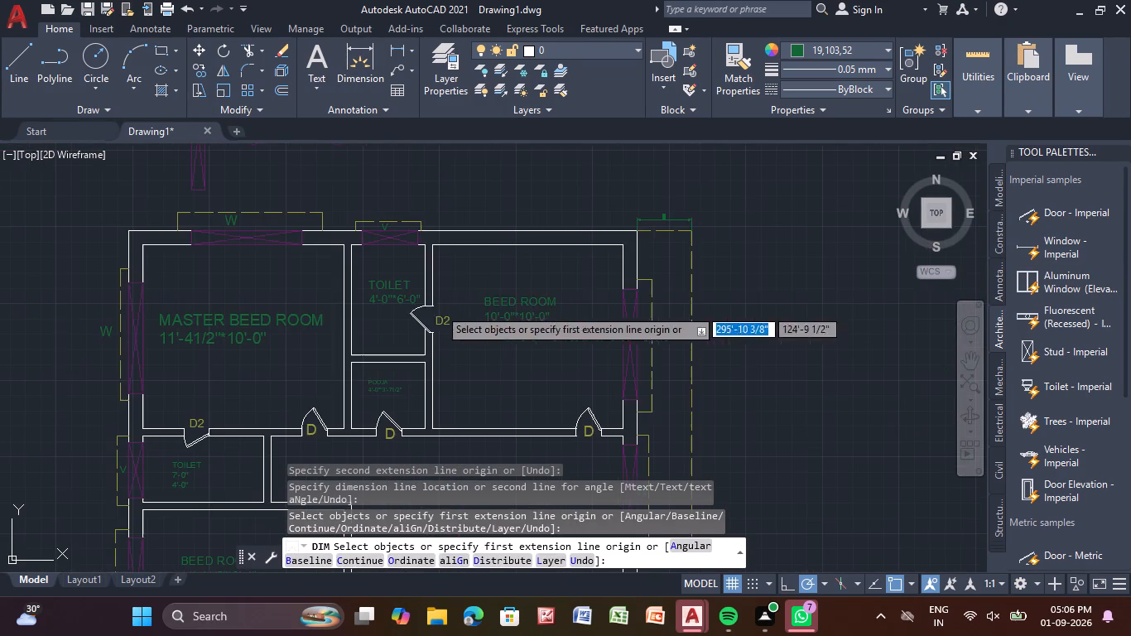
{"action": "middle_click_drag", "start_coordinate": [458, 255], "coordinate": [505, 154]}
{"action": "scroll", "coordinate": [498, 344], "scroll_direction": "down", "scroll_amount": 1}
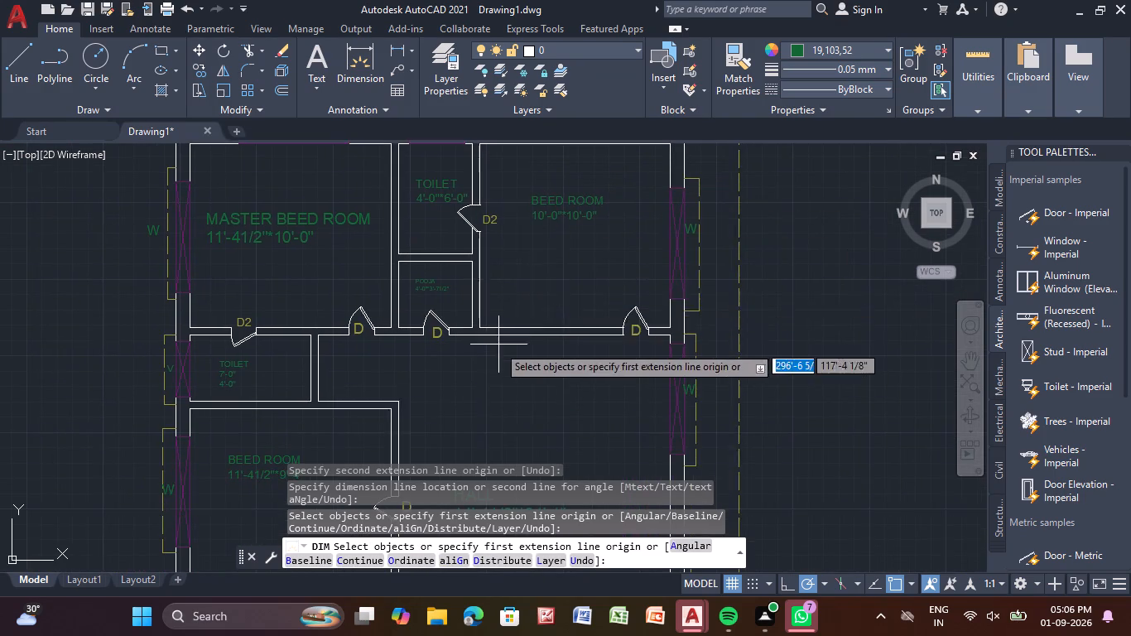
{"action": "middle_click_drag", "start_coordinate": [495, 364], "coordinate": [501, 196]}
{"action": "middle_click_drag", "start_coordinate": [493, 294], "coordinate": [501, 223]}
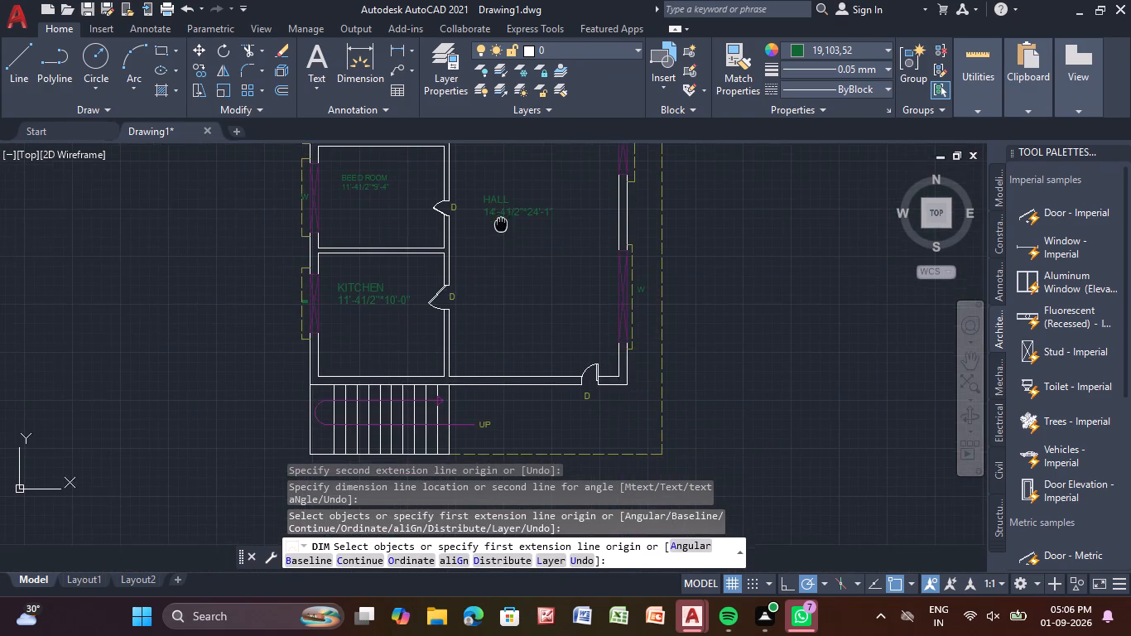
{"action": "middle_click_drag", "start_coordinate": [501, 223], "coordinate": [505, 372]}
{"action": "middle_click_drag", "start_coordinate": [505, 289], "coordinate": [473, 429]}
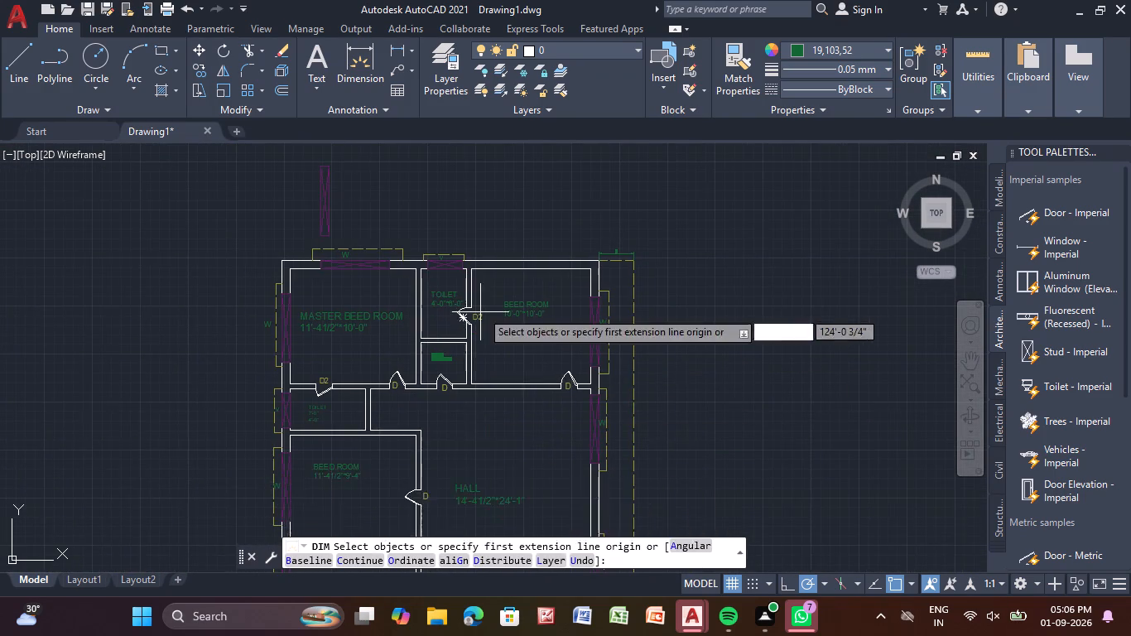
{"action": "middle_click_drag", "start_coordinate": [484, 307], "coordinate": [503, 397]}
{"action": "scroll", "coordinate": [354, 342], "scroll_direction": "up", "scroll_amount": 2}
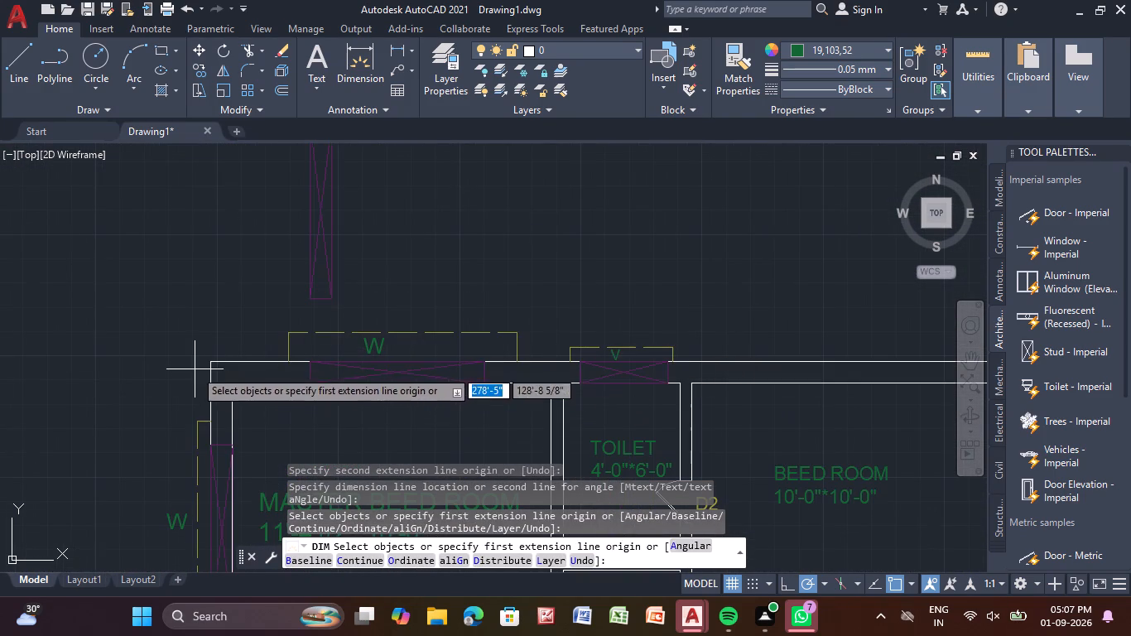
{"action": "left_click_drag", "start_coordinate": [209, 366], "coordinate": [225, 360]}
{"action": "scroll", "coordinate": [349, 324], "scroll_direction": "down", "scroll_amount": 3}
{"action": "middle_click_drag", "start_coordinate": [376, 325], "coordinate": [310, 335]}
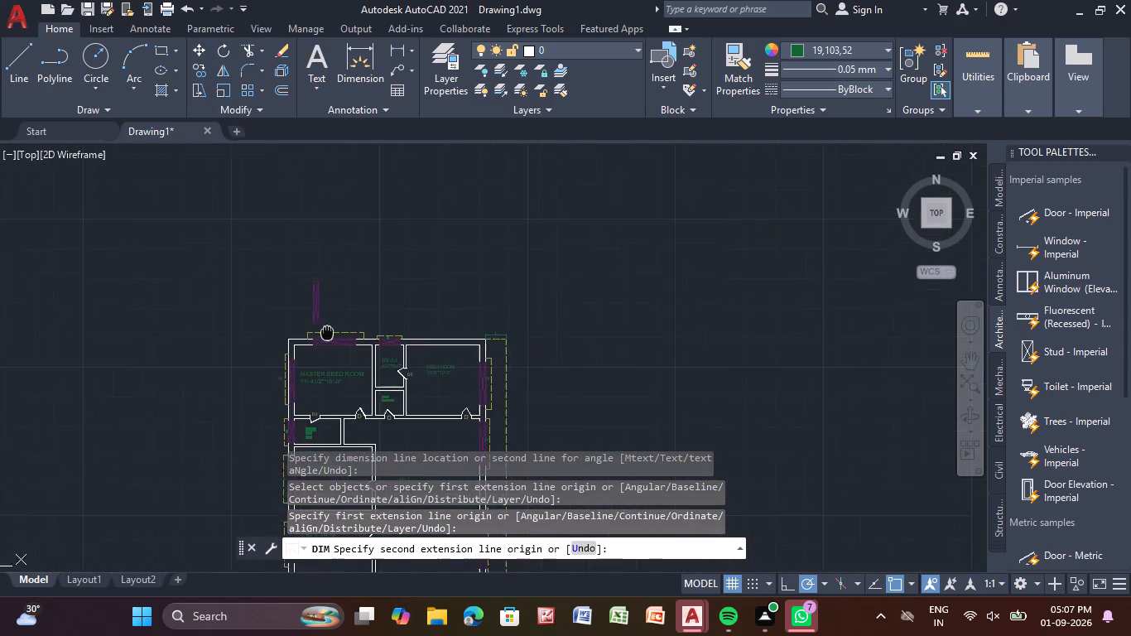
{"action": "middle_click_drag", "start_coordinate": [310, 335], "coordinate": [143, 345]}
{"action": "scroll", "coordinate": [267, 354], "scroll_direction": "up", "scroll_amount": 3}
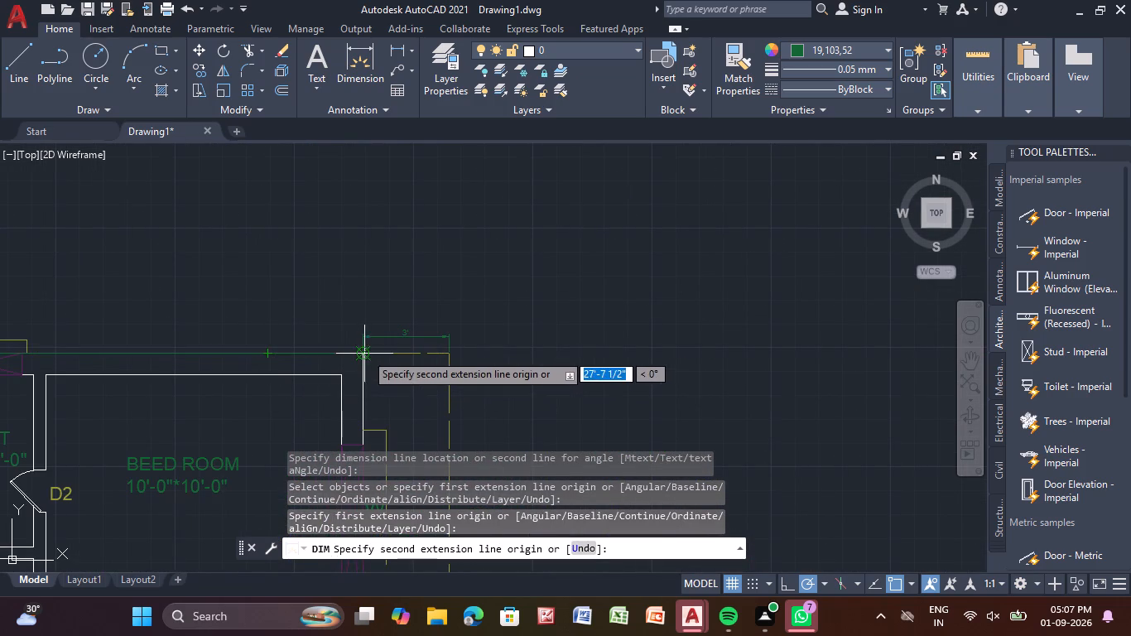
{"action": "left_click", "coordinate": [363, 353]}
{"action": "left_click", "coordinate": [355, 315]}
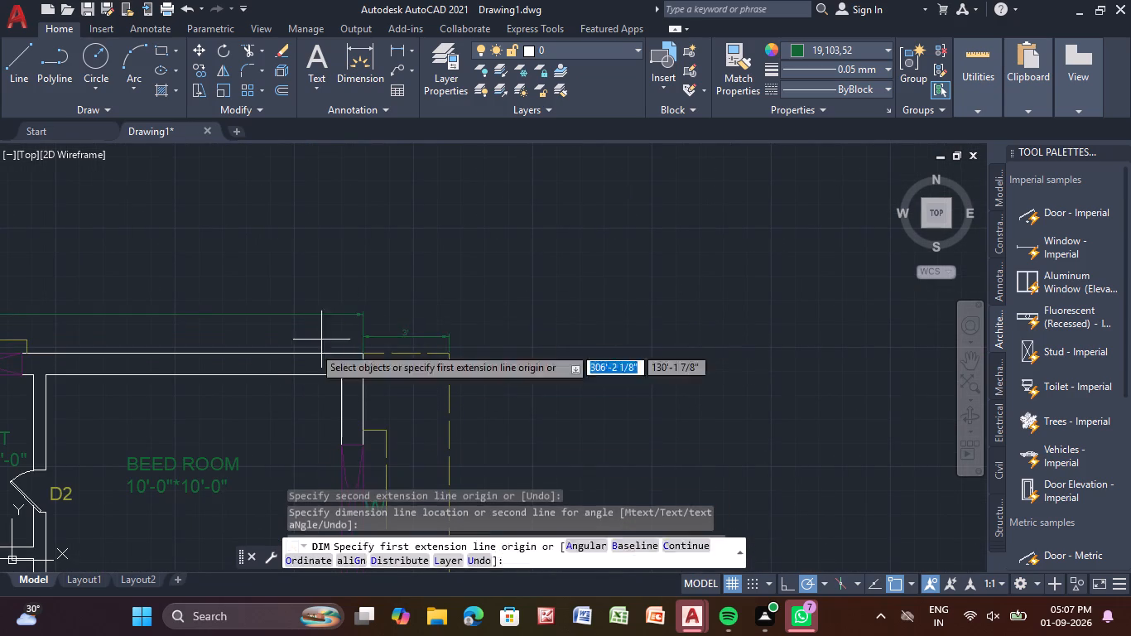
Dimension the left exterior wall from its top outer corner to the staircase's upper edge, placing the dimension outside the window outlines.
{"action": "scroll", "coordinate": [192, 410], "scroll_direction": "down", "scroll_amount": 2}
{"action": "middle_click_drag", "start_coordinate": [176, 420], "coordinate": [595, 224]}
{"action": "middle_click_drag", "start_coordinate": [392, 245], "coordinate": [382, 316]}
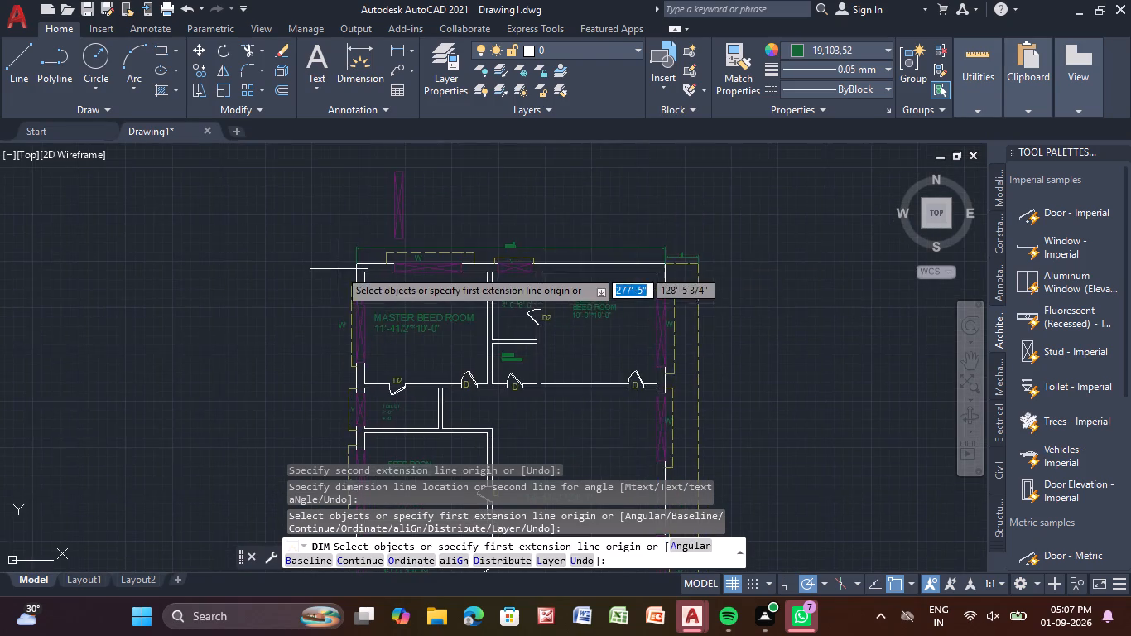
{"action": "scroll", "coordinate": [339, 268], "scroll_direction": "up", "scroll_amount": 3}
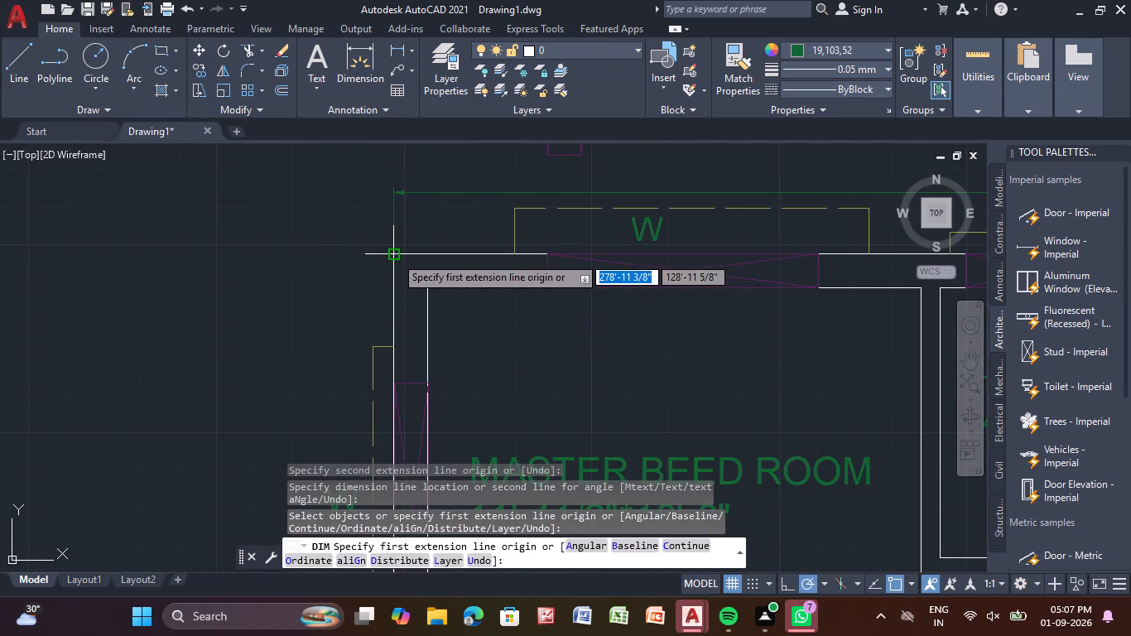
{"action": "left_click", "coordinate": [395, 255]}
{"action": "scroll", "coordinate": [352, 395], "scroll_direction": "down", "scroll_amount": 2}
{"action": "middle_click_drag", "start_coordinate": [350, 383], "coordinate": [315, 121]}
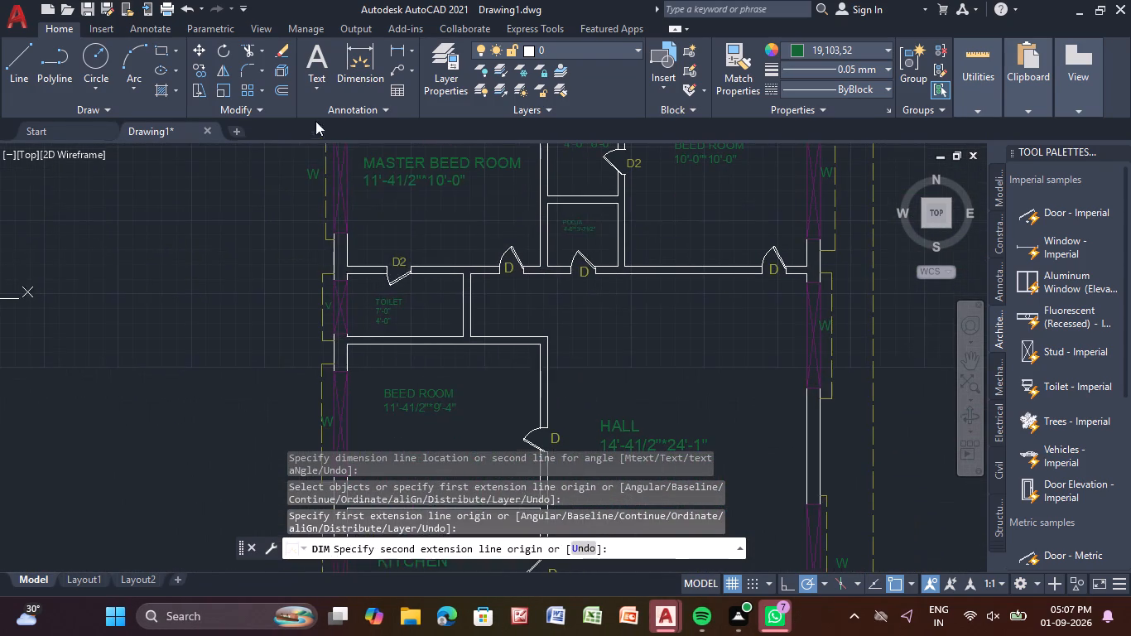
{"action": "middle_click_drag", "start_coordinate": [372, 381], "coordinate": [371, 176]}
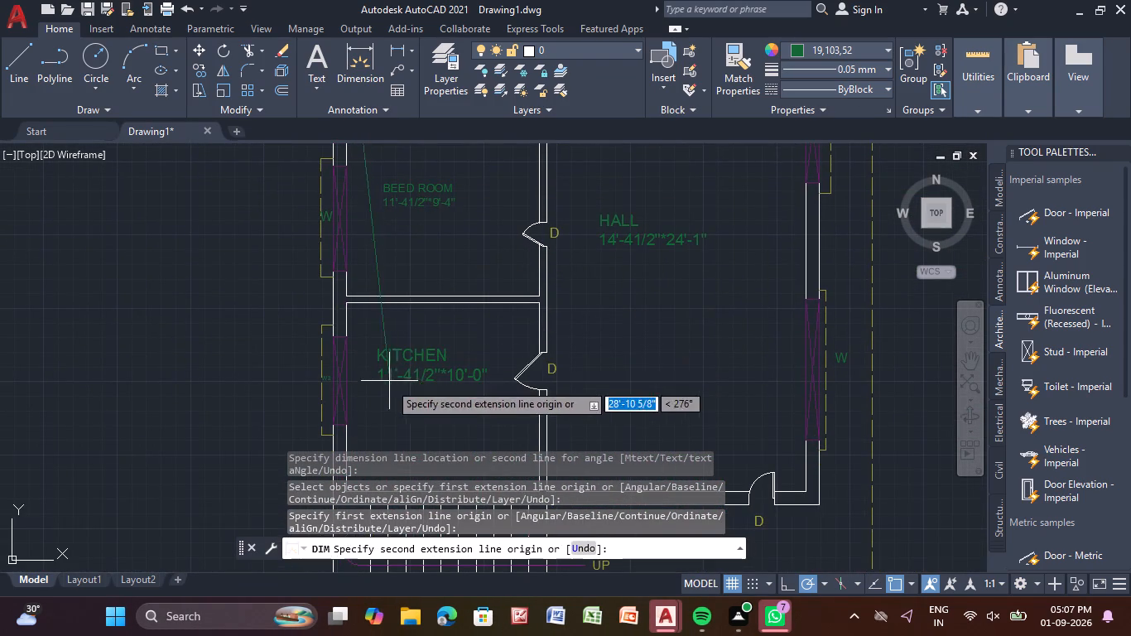
{"action": "middle_click_drag", "start_coordinate": [379, 422], "coordinate": [370, 205]}
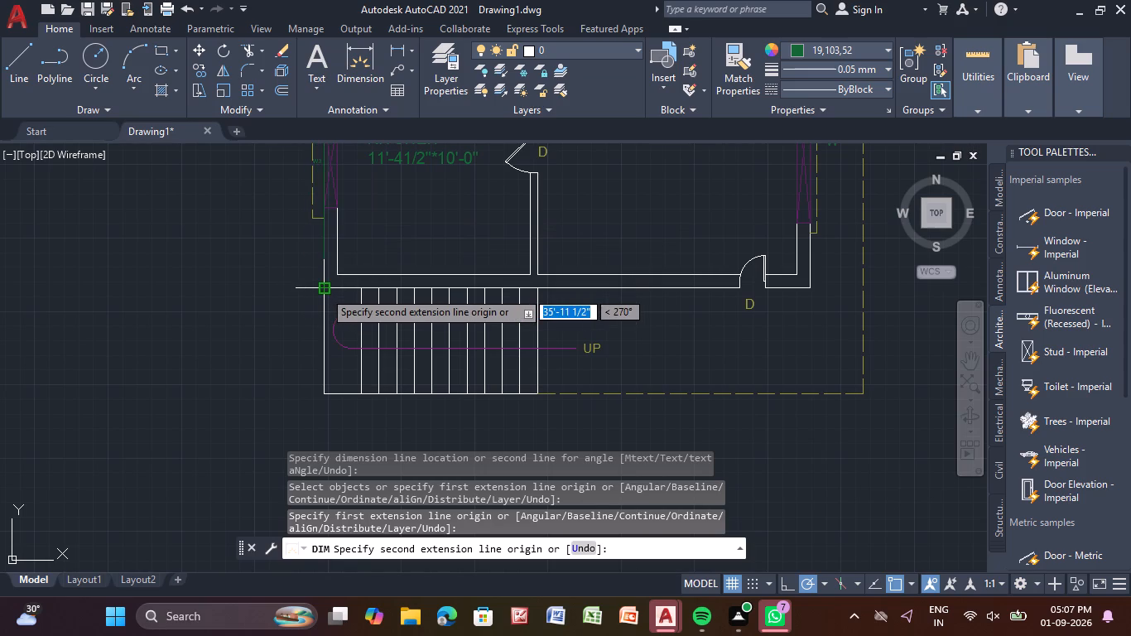
{"action": "left_click", "coordinate": [324, 291]}
{"action": "left_click", "coordinate": [283, 296]}
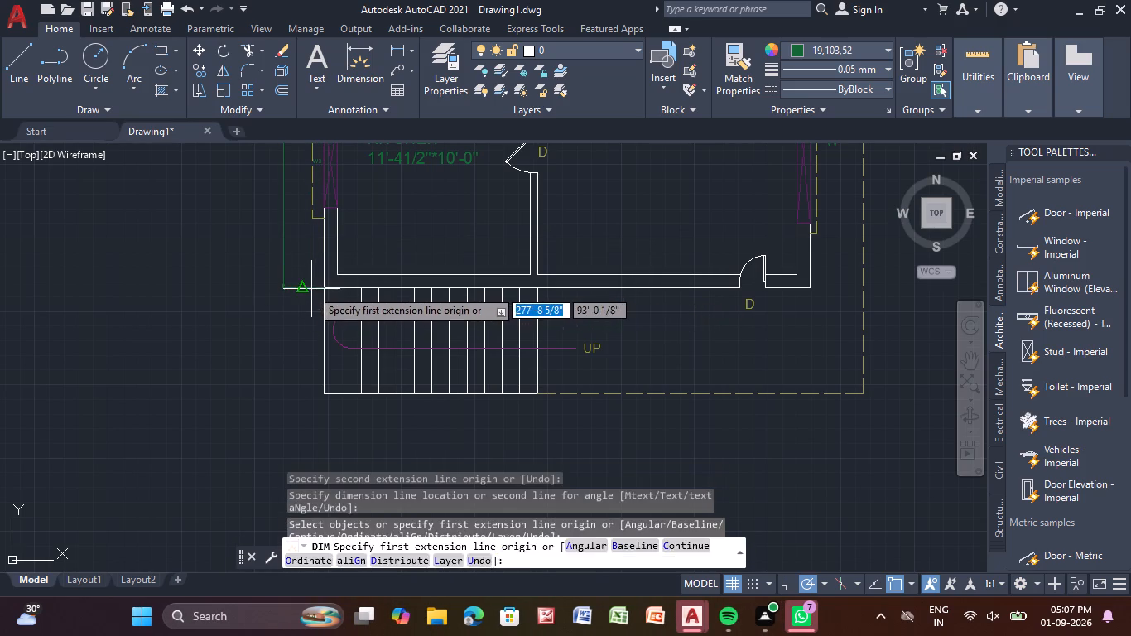
Dimension the staircase's left side in line with the left wall dimension, and finish dimensioning.
{"action": "left_click", "coordinate": [325, 288]}
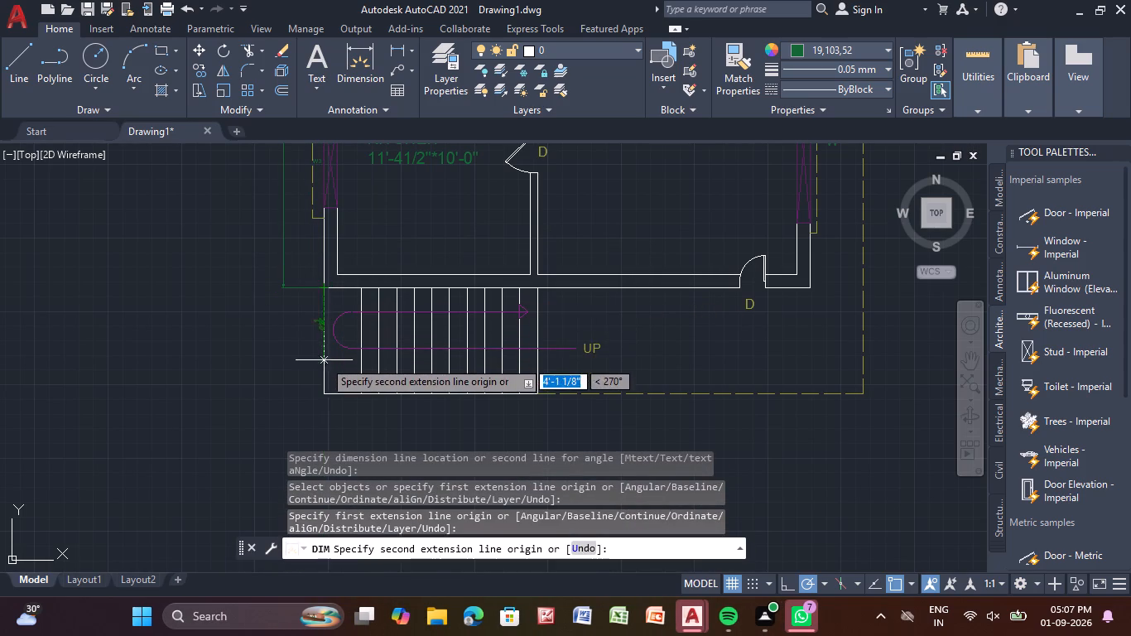
{"action": "left_click", "coordinate": [326, 397]}
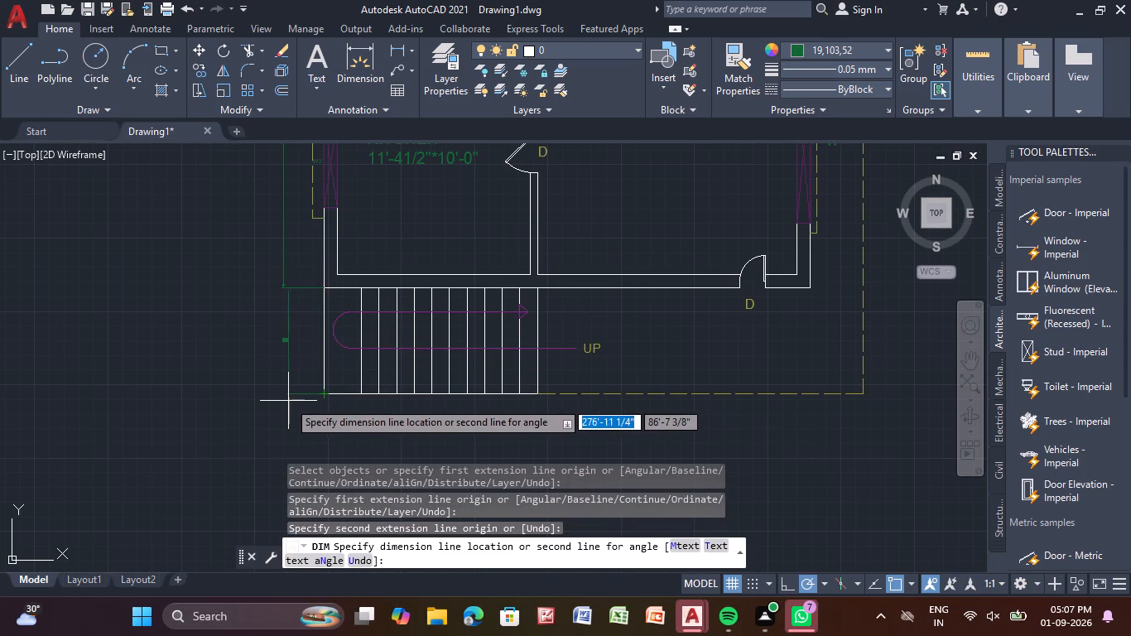
{"action": "left_click", "coordinate": [284, 403]}
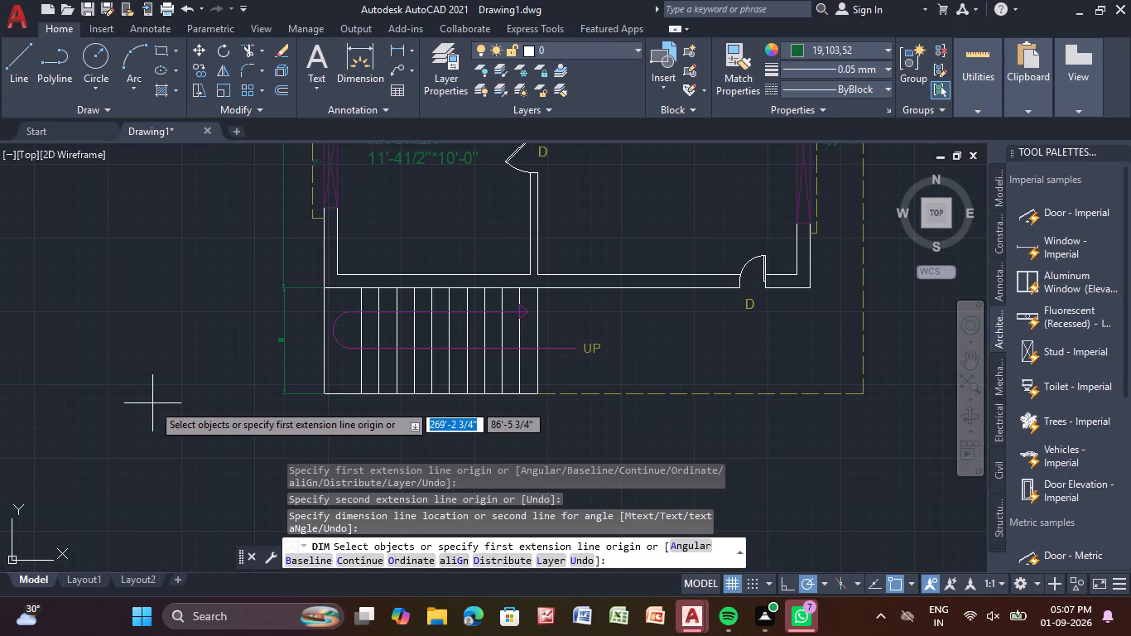
{"action": "key", "text": "Escape"}
{"action": "key", "text": "Escape"}
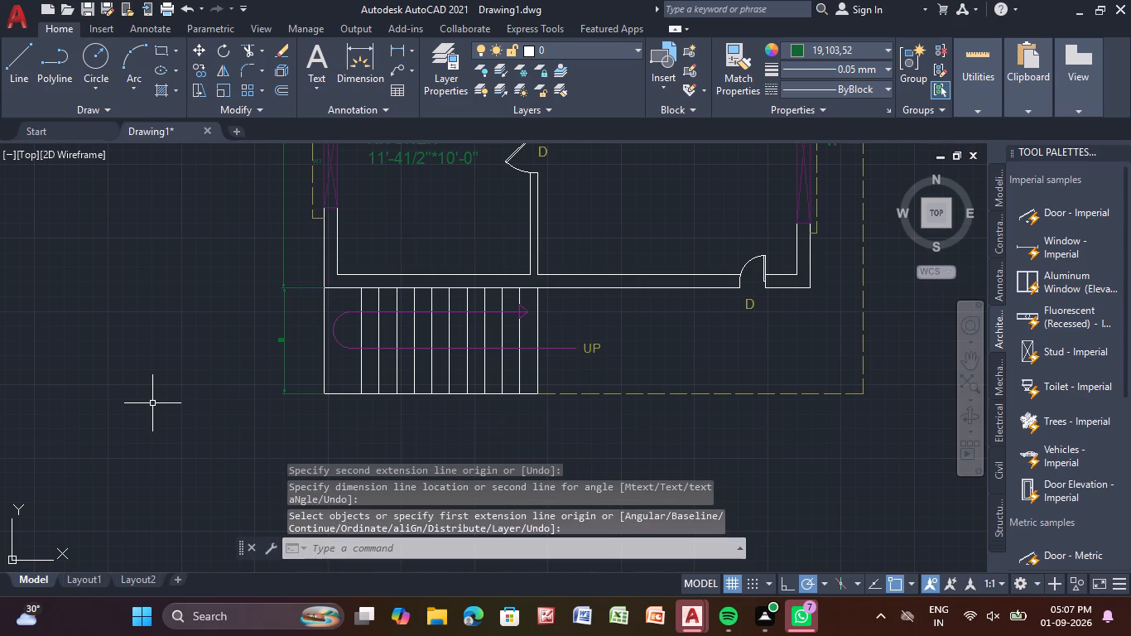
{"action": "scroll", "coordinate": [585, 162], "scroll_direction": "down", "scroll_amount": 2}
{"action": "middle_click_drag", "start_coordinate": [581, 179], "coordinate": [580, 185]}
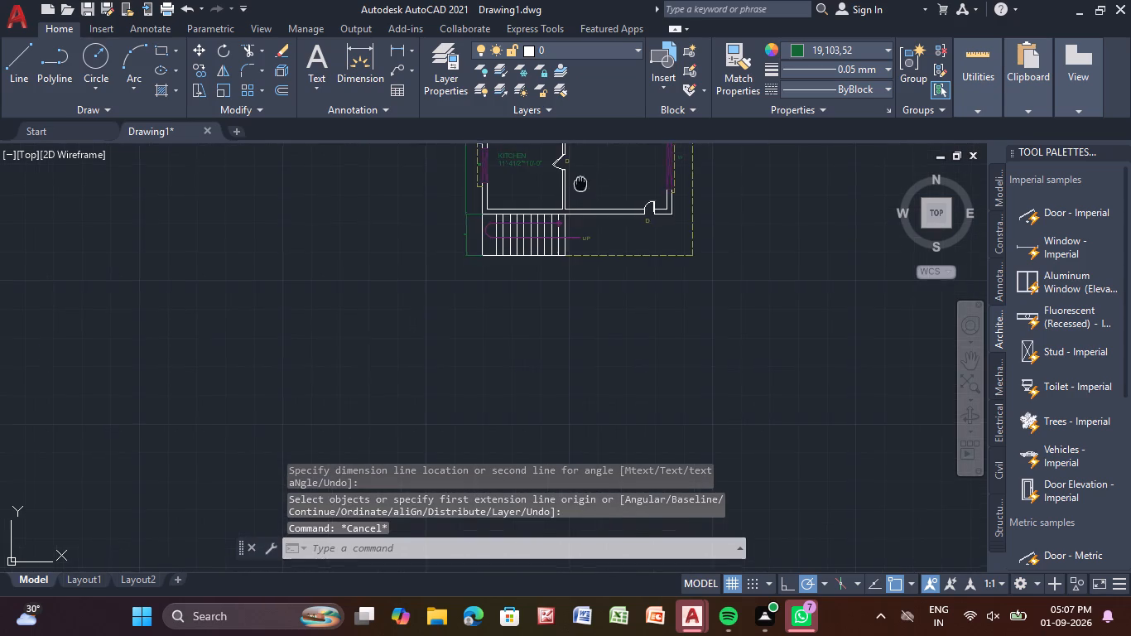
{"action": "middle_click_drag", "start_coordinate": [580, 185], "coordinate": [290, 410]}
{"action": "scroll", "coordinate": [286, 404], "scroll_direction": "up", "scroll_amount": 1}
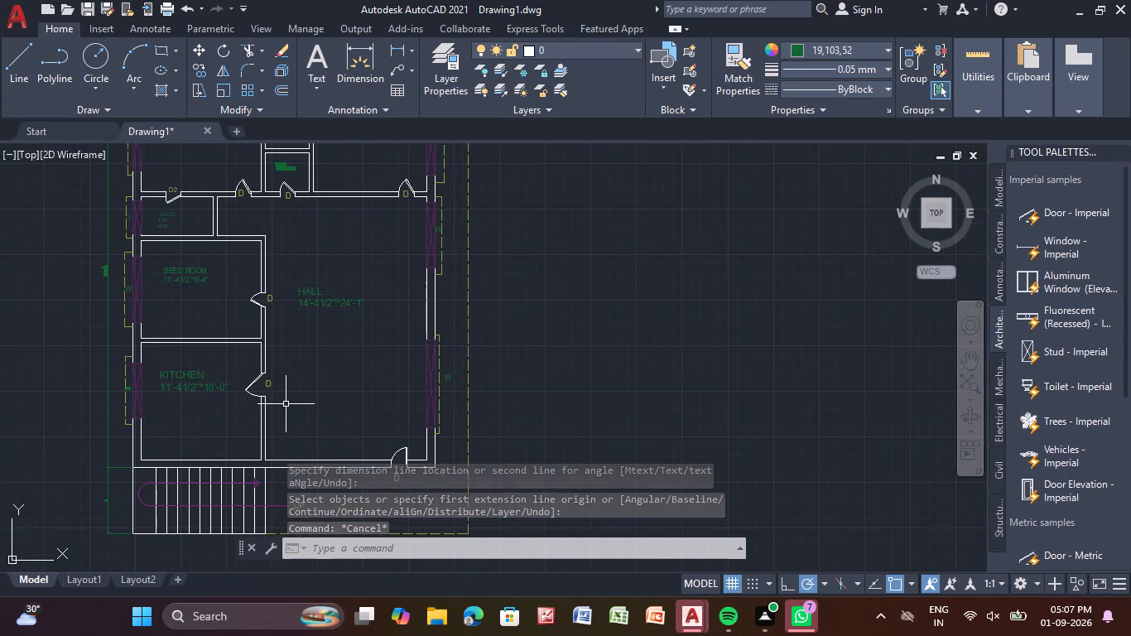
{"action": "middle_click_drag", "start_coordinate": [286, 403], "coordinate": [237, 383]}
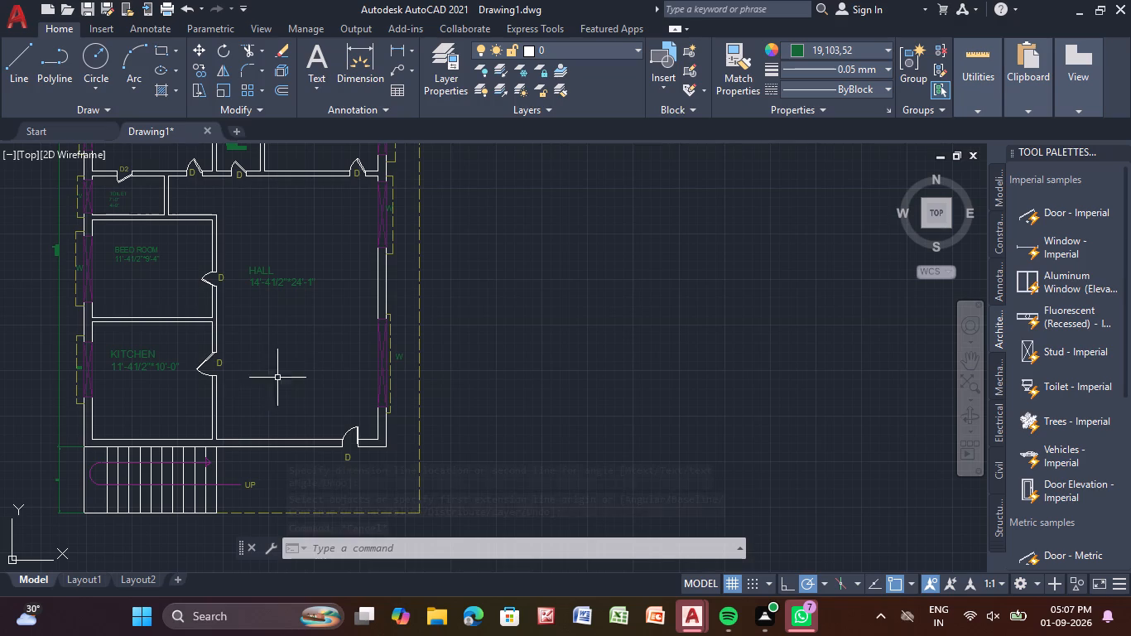
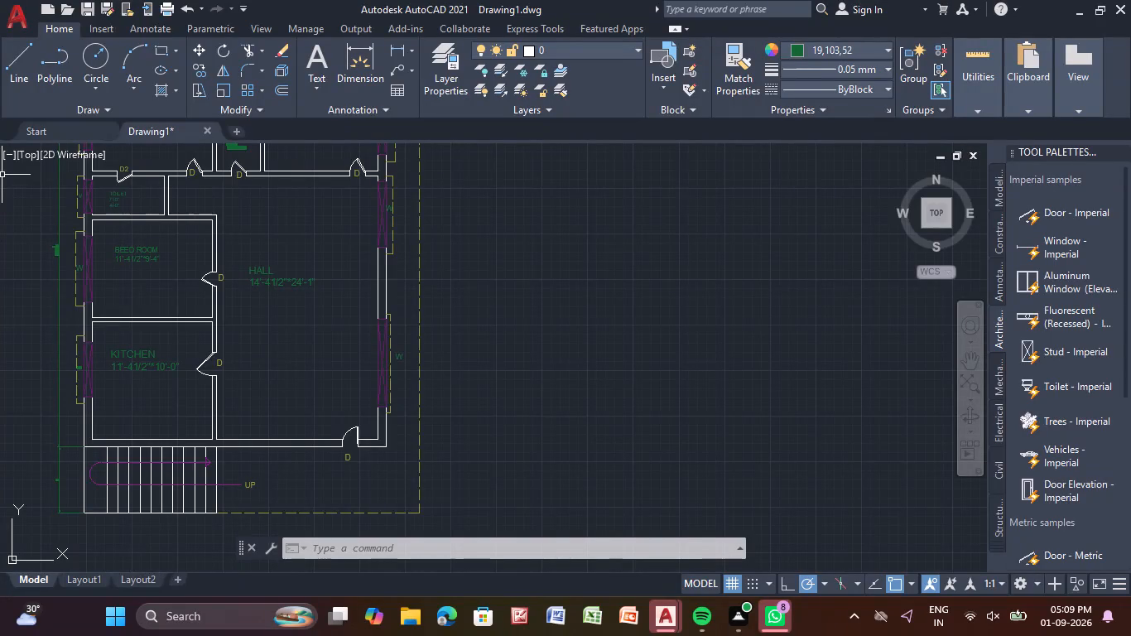
Add the multiline text title "PROPOSED GROUND FLOOR PLAN" just below the staircase and dashed outline.
{"action": "scroll", "coordinate": [544, 84], "scroll_direction": "down", "scroll_amount": 1}
{"action": "middle_click_drag", "start_coordinate": [560, 259], "coordinate": [555, 146]}
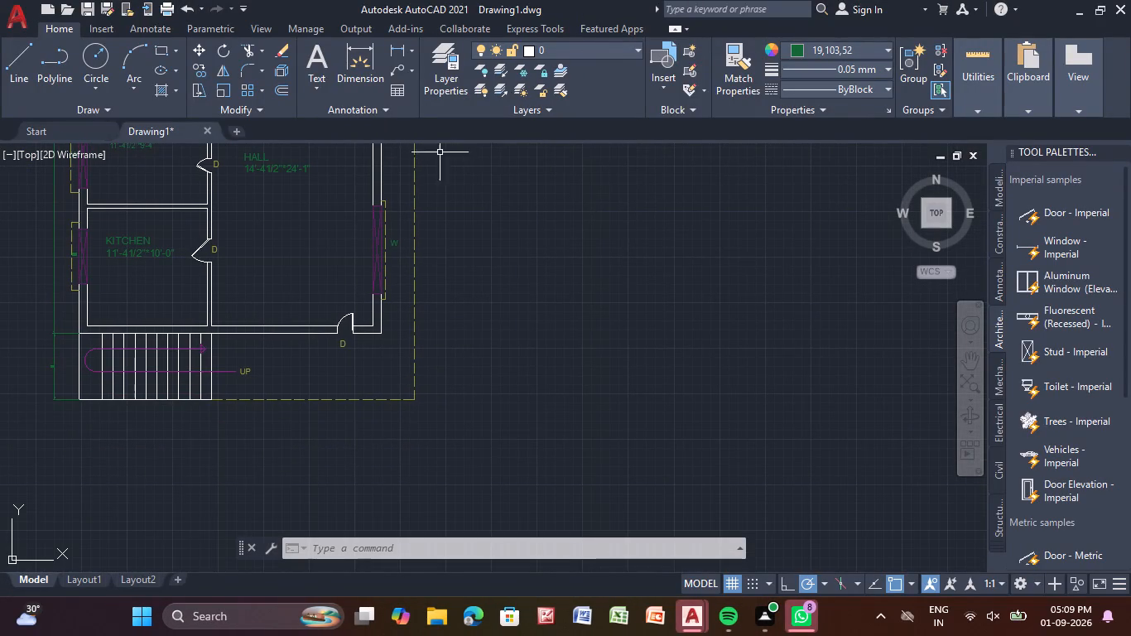
{"action": "middle_click_drag", "start_coordinate": [464, 173], "coordinate": [411, 300]}
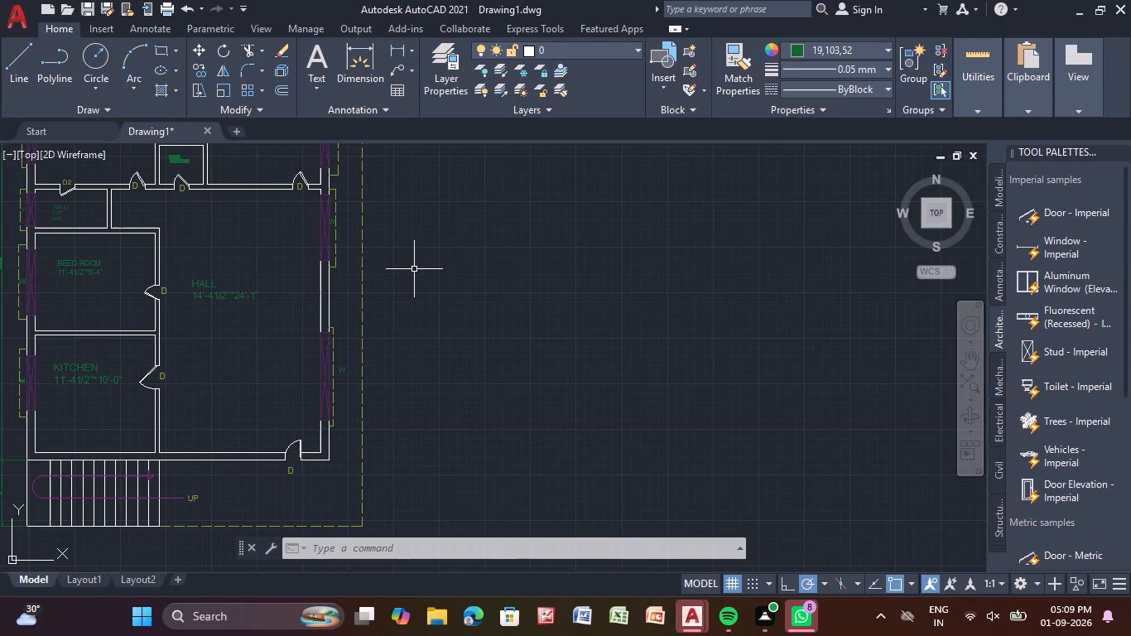
{"action": "scroll", "coordinate": [414, 267], "scroll_direction": "up", "scroll_amount": 1}
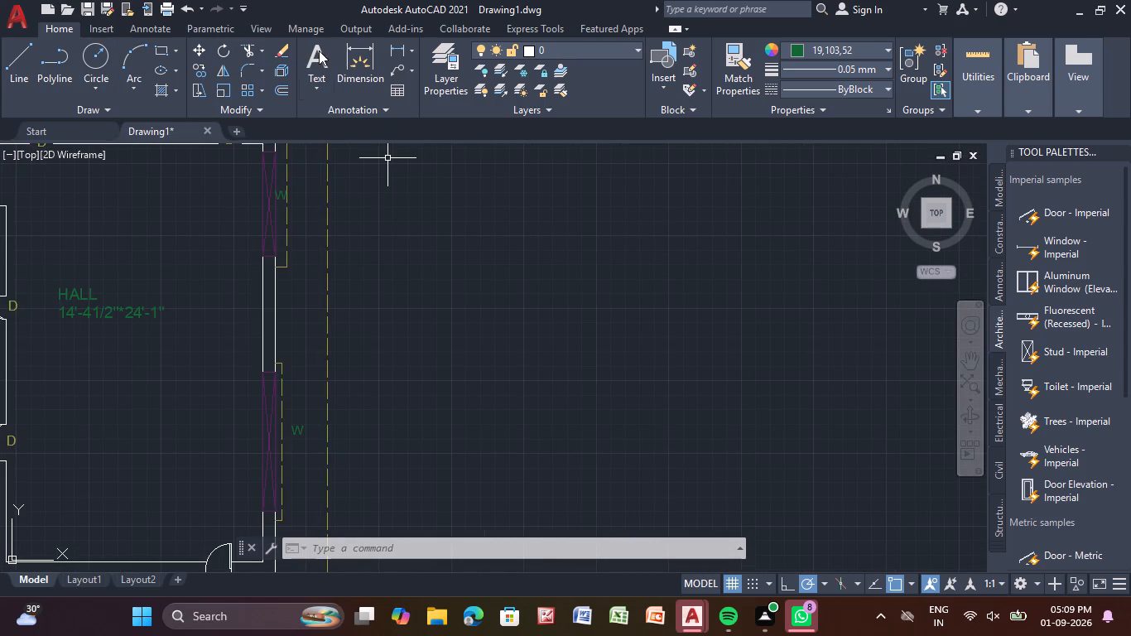
{"action": "left_click", "coordinate": [319, 51]}
{"action": "left_click", "coordinate": [313, 60]}
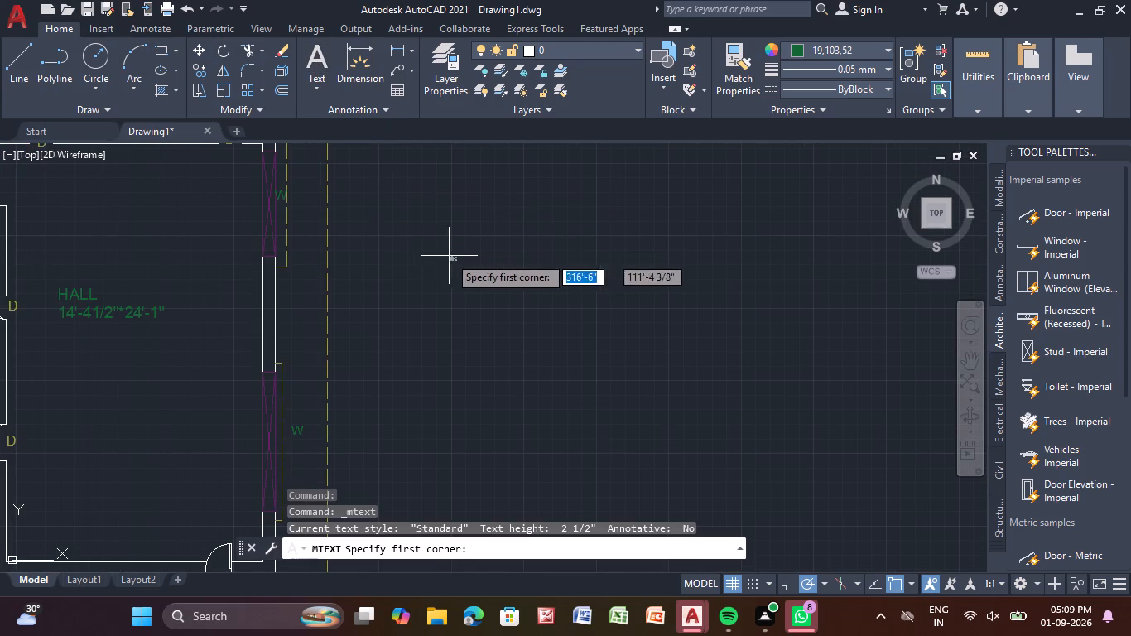
{"action": "scroll", "coordinate": [440, 263], "scroll_direction": "down", "scroll_amount": 3}
{"action": "middle_click_drag", "start_coordinate": [435, 269], "coordinate": [410, 204]}
{"action": "scroll", "coordinate": [344, 321], "scroll_direction": "up", "scroll_amount": 1}
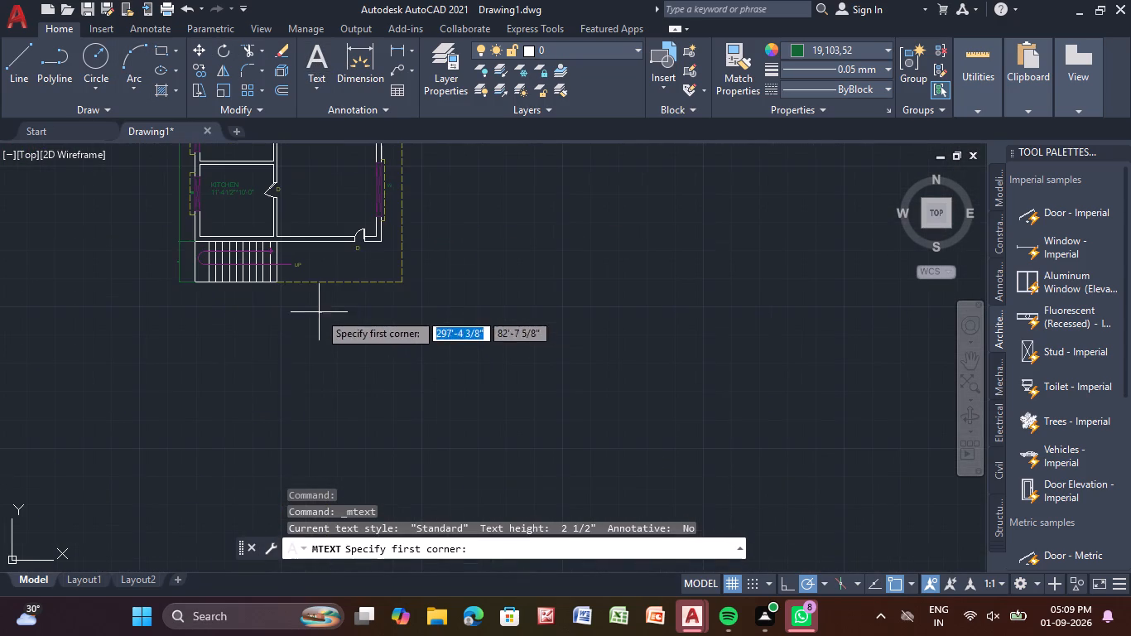
{"action": "left_click", "coordinate": [216, 300]}
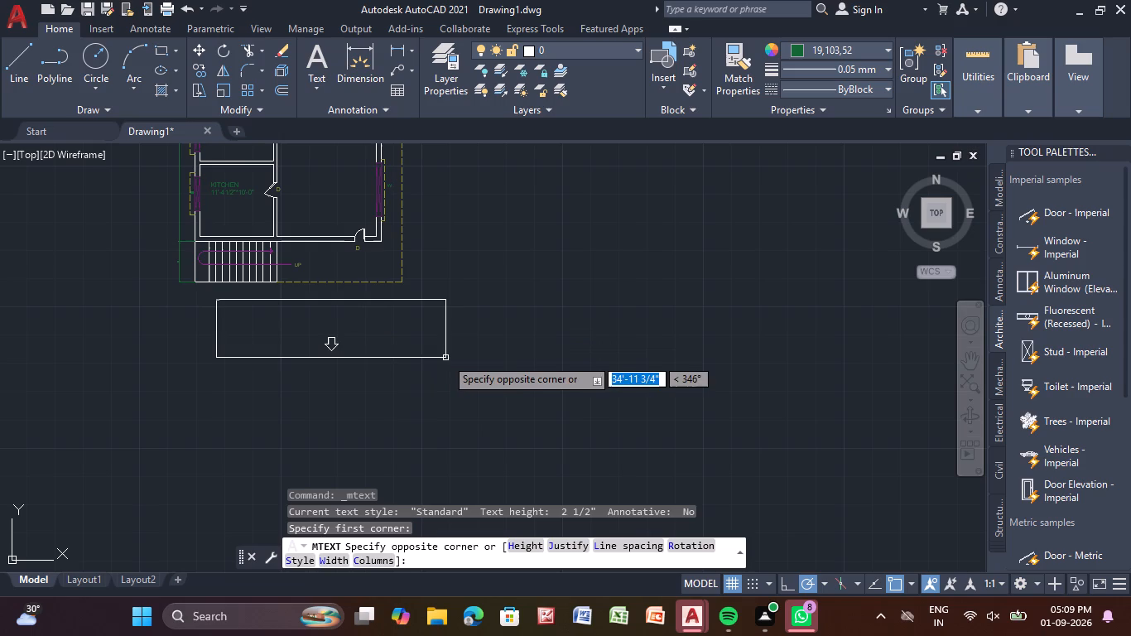
{"action": "left_click", "coordinate": [435, 373]}
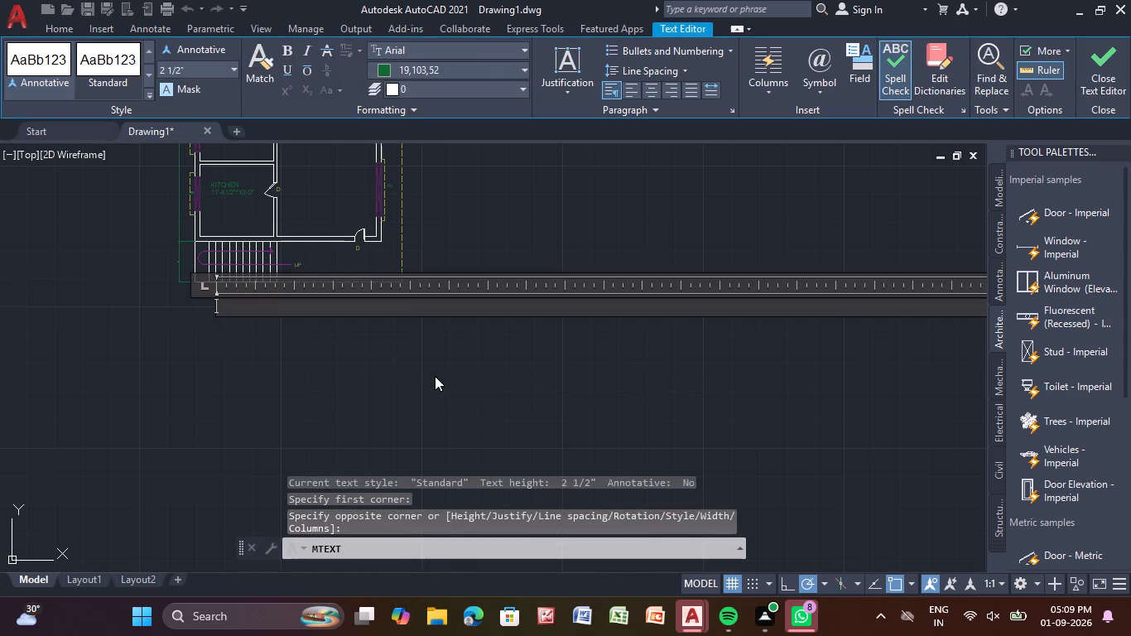
{"action": "type", "text": "PROPOSED"}
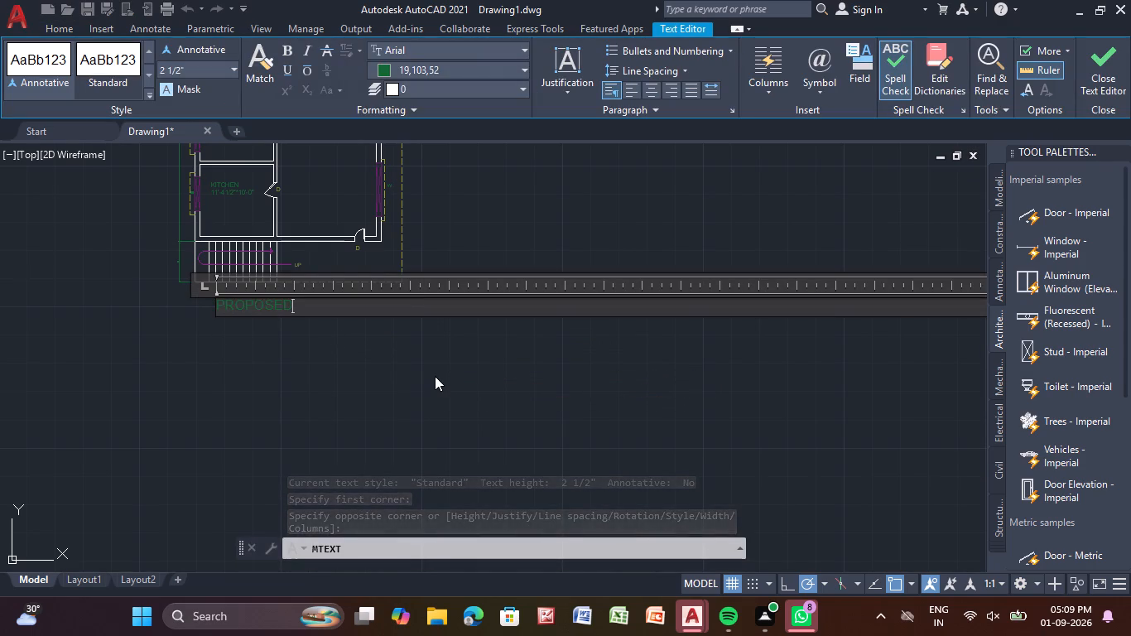
{"action": "key", "text": "space"}
{"action": "type", "text": "GROU"}
{"action": "key", "text": "n"}
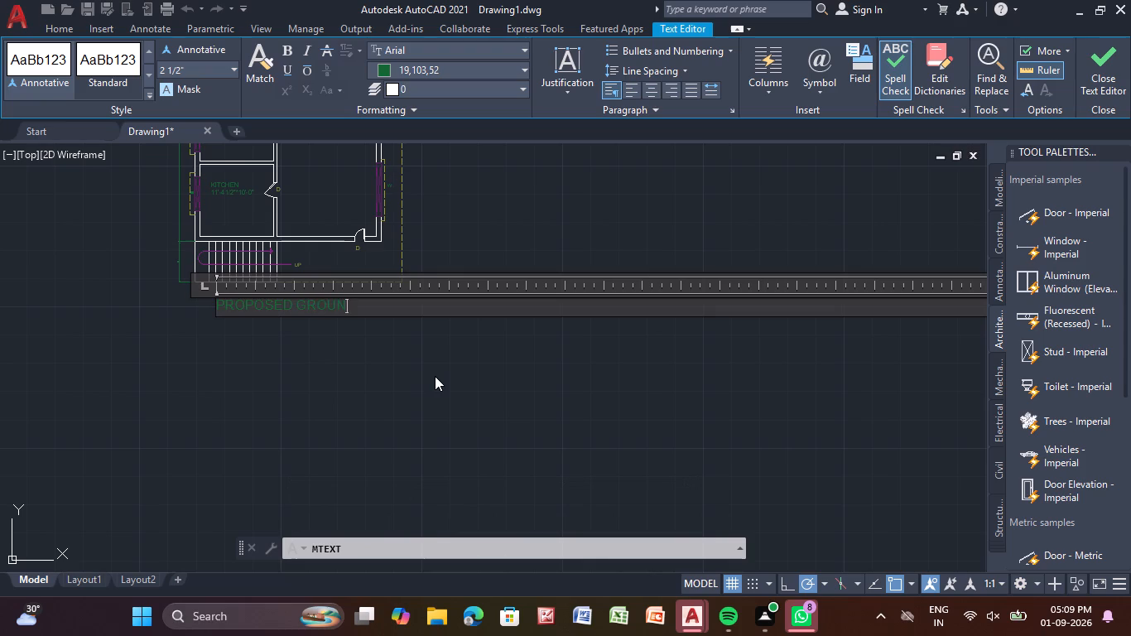
{"action": "type", "text": "D FLOOT"}
{"action": "key", "text": "space"}
{"action": "key", "text": "BackSpace"}
{"action": "key", "text": "BackSpace"}
{"action": "type", "text": "R"}
{"action": "key", "text": "space"}
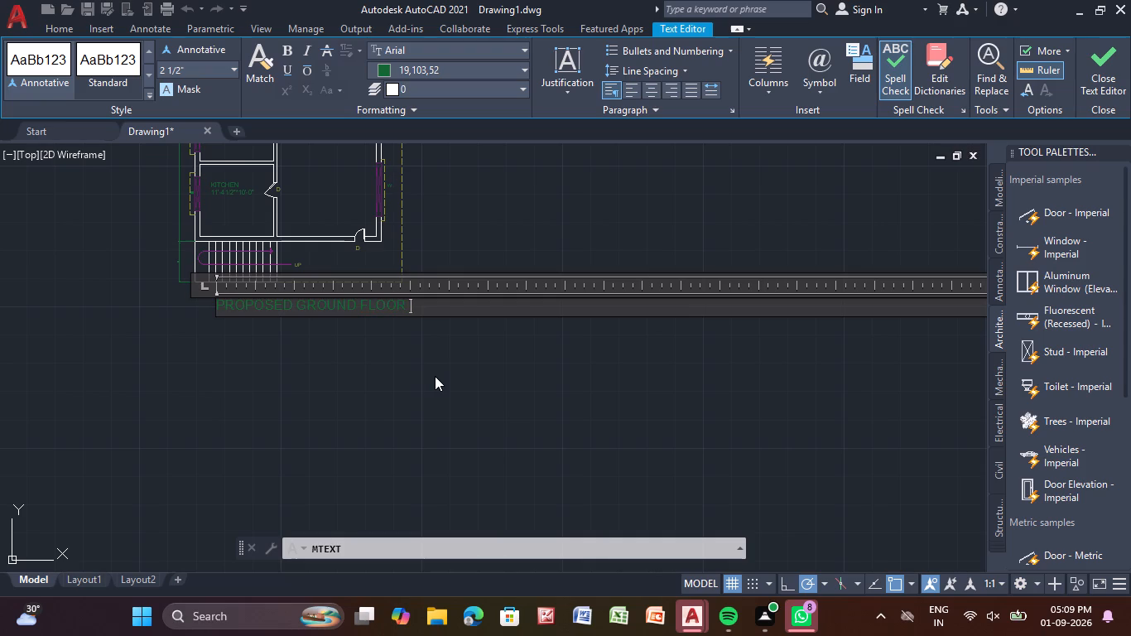
{"action": "type", "text": "PLAN"}
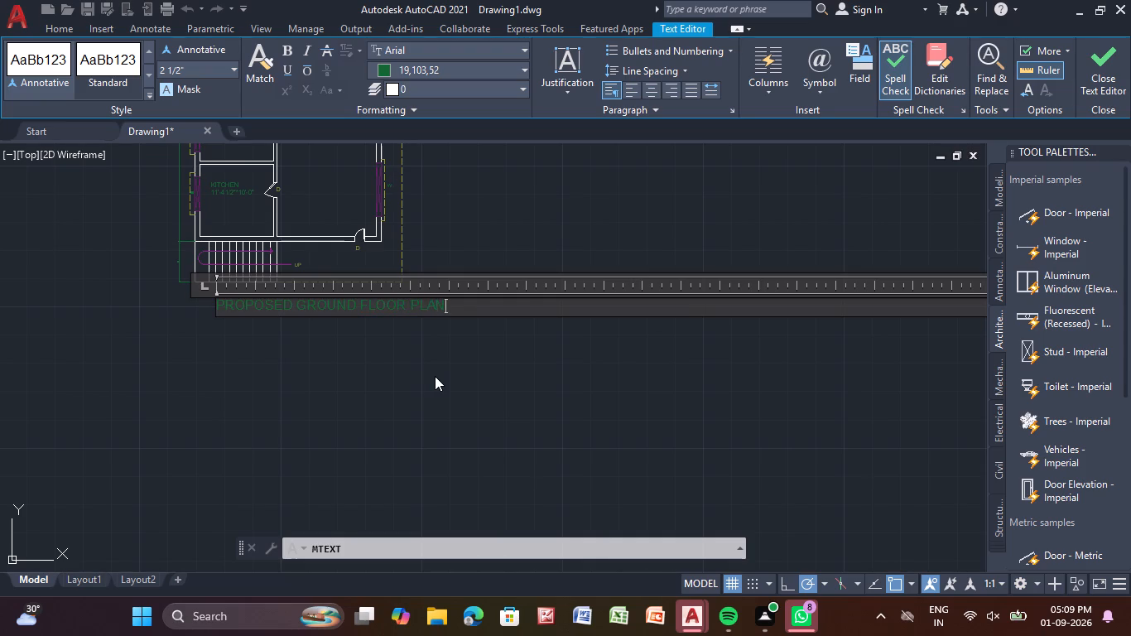
{"action": "key", "text": "Return"}
{"action": "right_click", "coordinate": [434, 376]}
{"action": "left_click", "coordinate": [405, 388]}
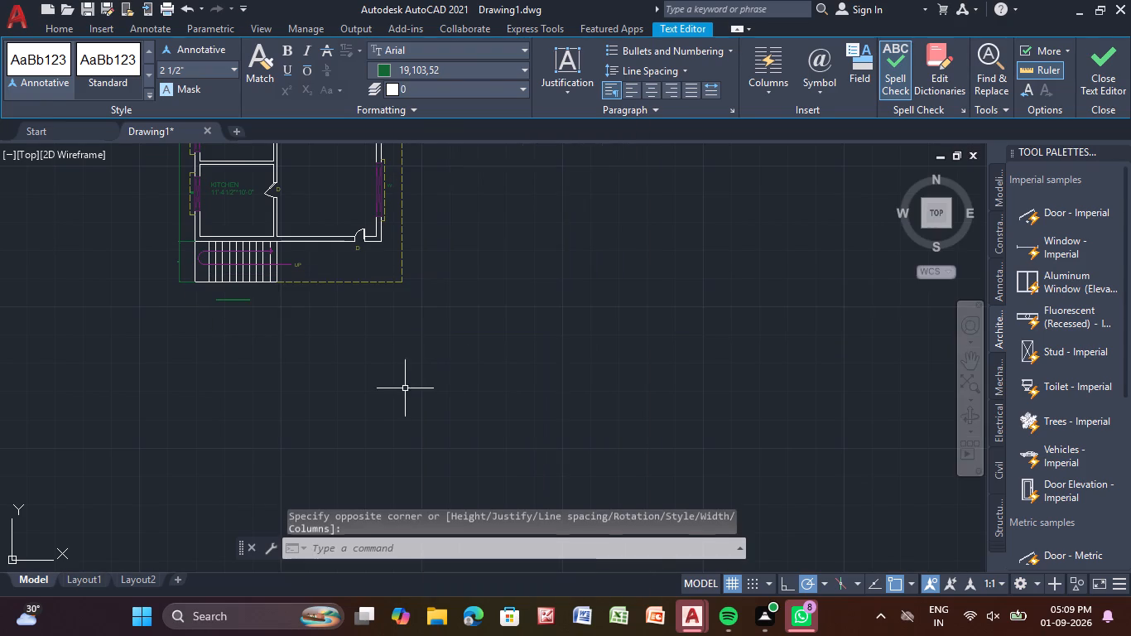
Scale up the tiny plan title from its left end to roughly two-thirds of the building's width.
{"action": "left_click", "coordinate": [229, 302]}
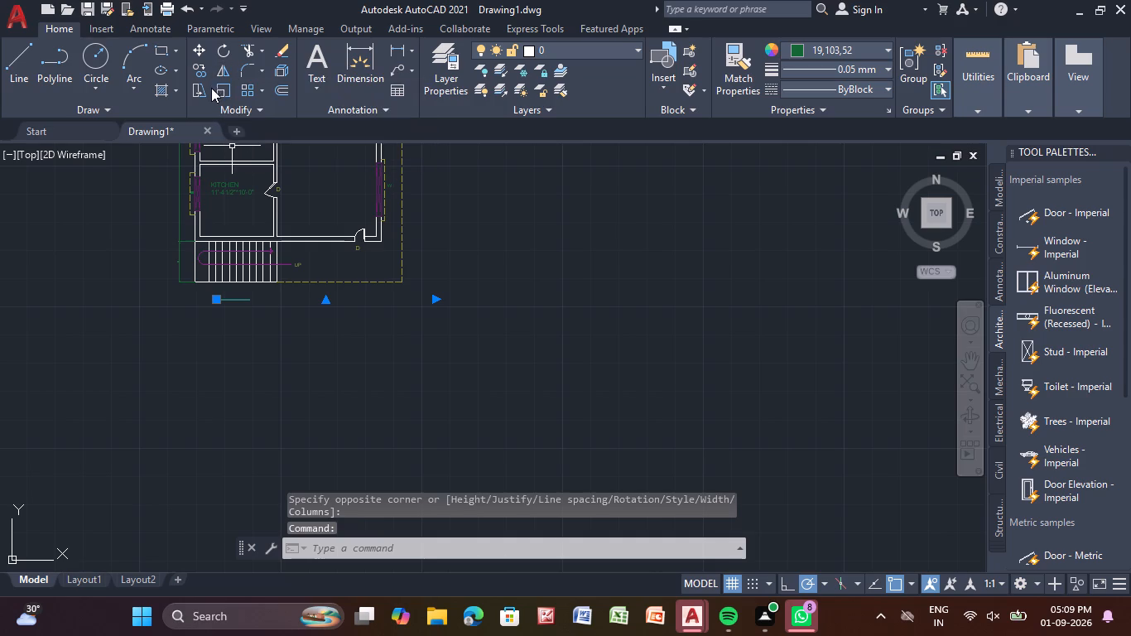
{"action": "left_click", "coordinate": [220, 89]}
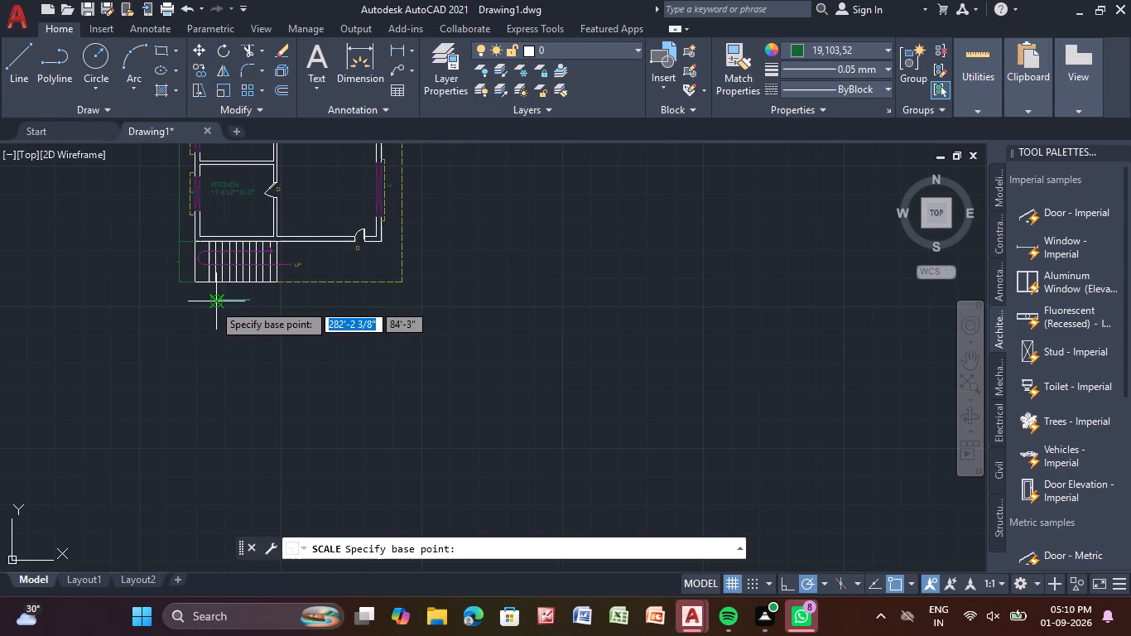
{"action": "left_click", "coordinate": [213, 303]}
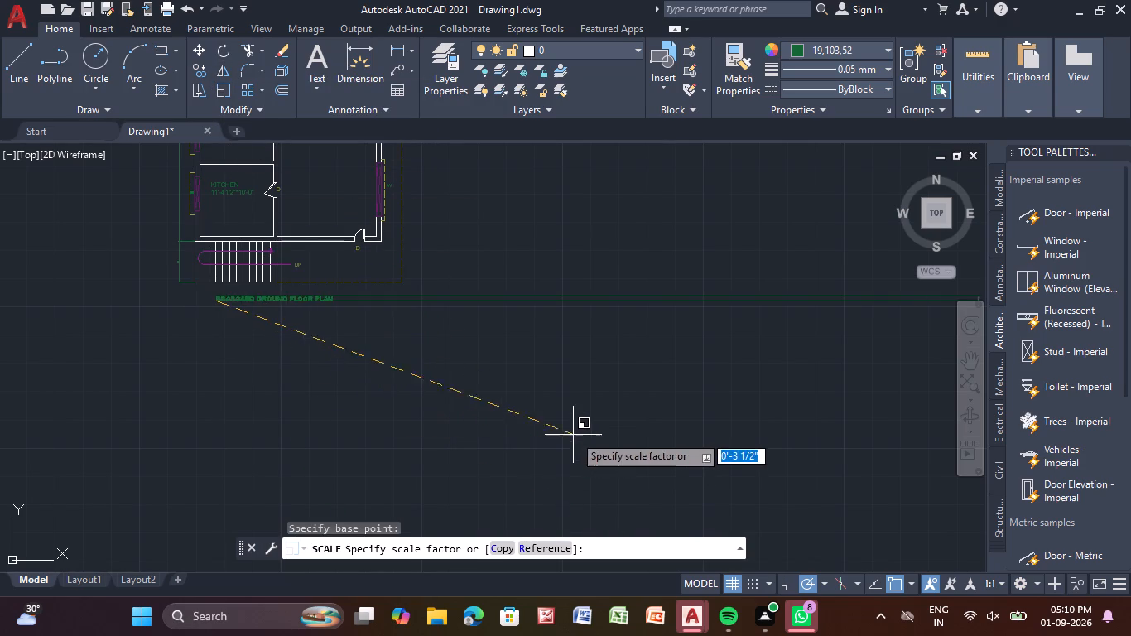
{"action": "left_click", "coordinate": [613, 436]}
Narrow the plan title's oversized text frame so it ends near the building's right exterior wall.
{"action": "scroll", "coordinate": [380, 339], "scroll_direction": "down", "scroll_amount": 1}
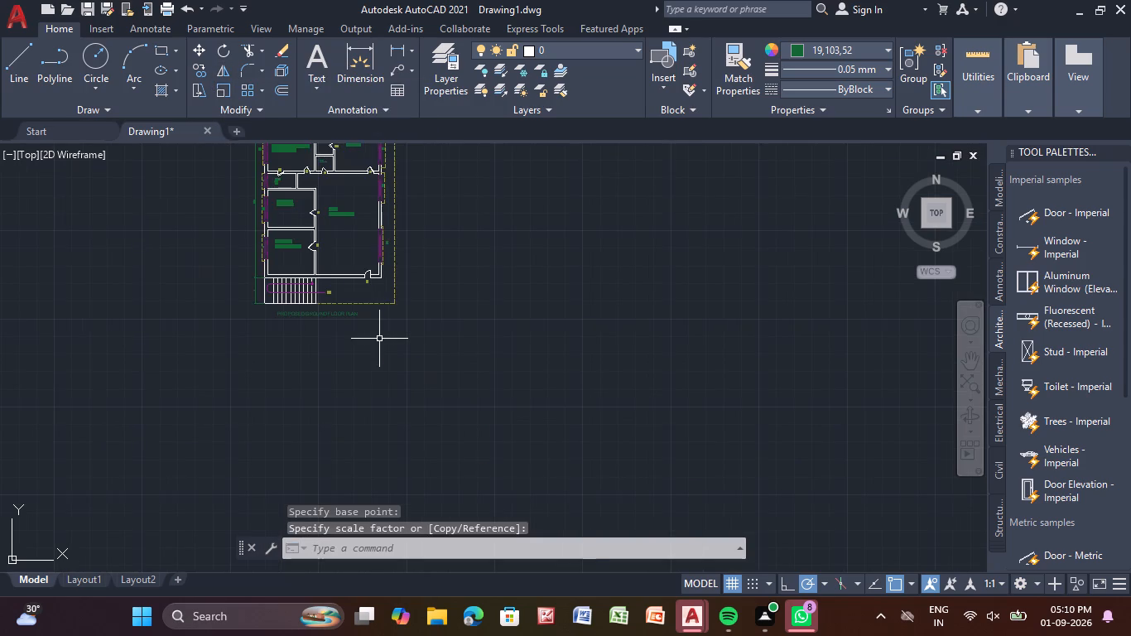
{"action": "scroll", "coordinate": [379, 339], "scroll_direction": "up", "scroll_amount": 1}
{"action": "left_click", "coordinate": [331, 295]}
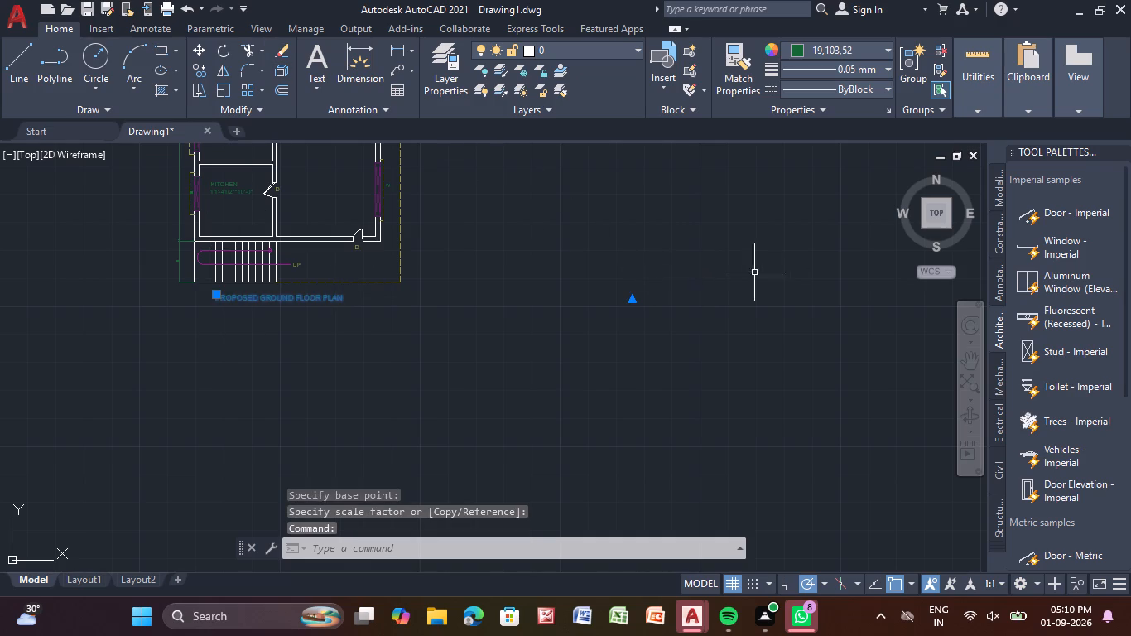
{"action": "middle_click_drag", "start_coordinate": [764, 269], "coordinate": [623, 277]}
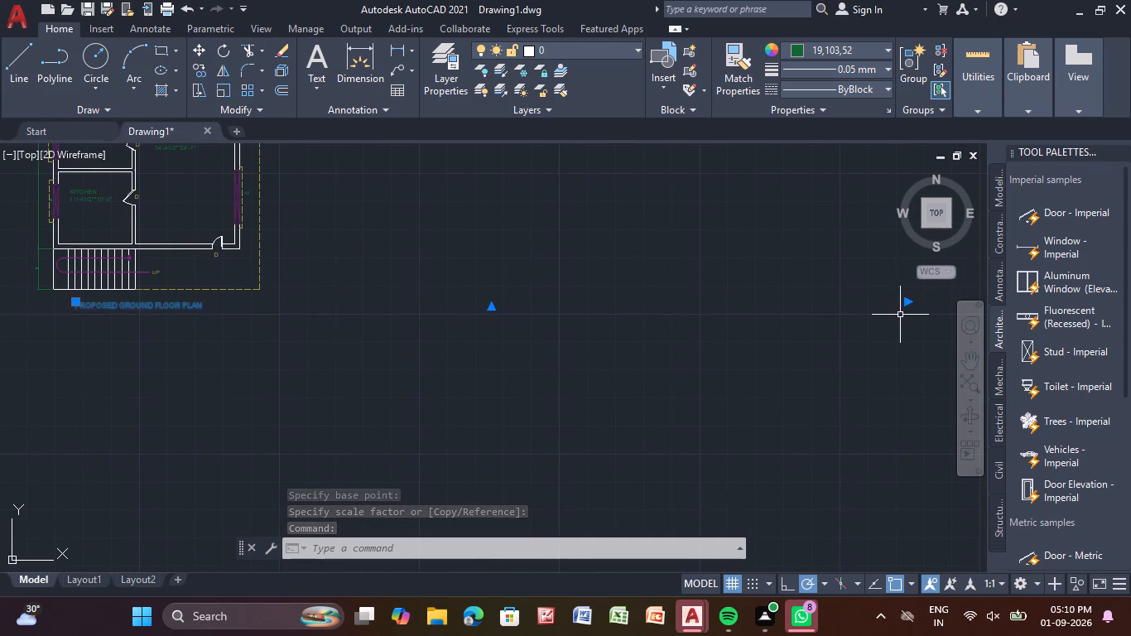
{"action": "left_click", "coordinate": [908, 306]}
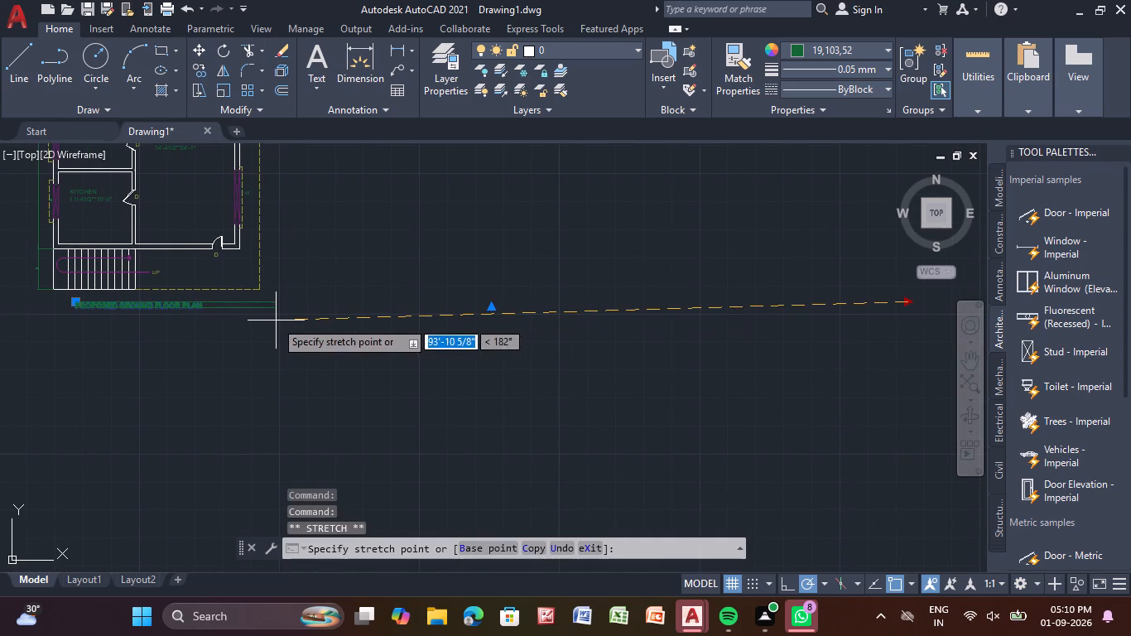
{"action": "left_click", "coordinate": [235, 311]}
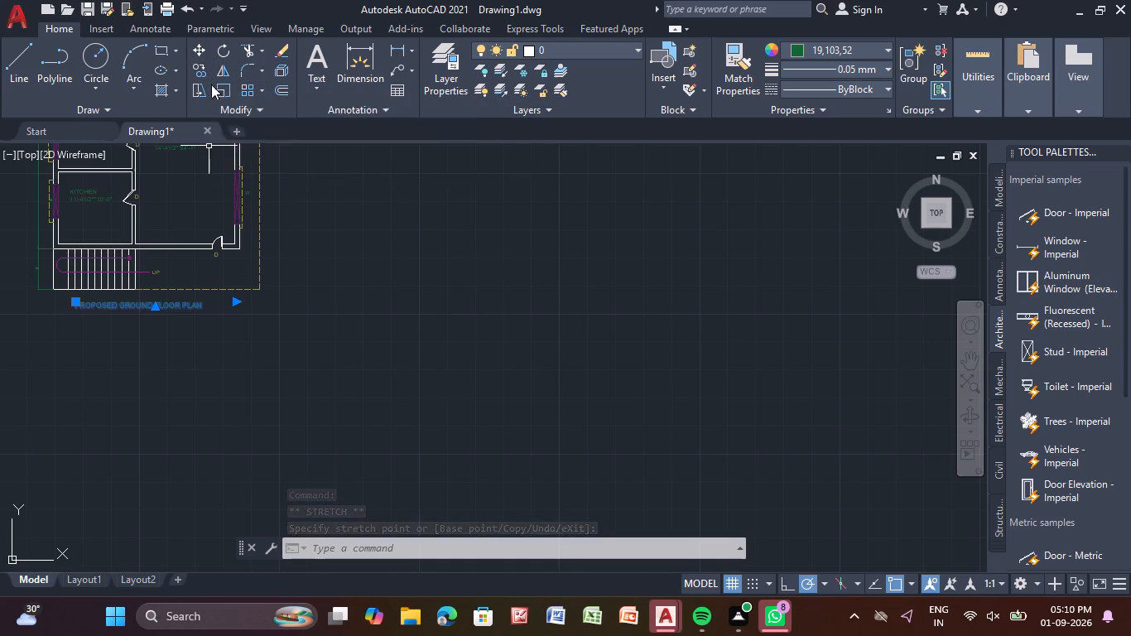
Scale the plan title up again from its left end until it spans slightly more than the plan's full width.
{"action": "left_click", "coordinate": [221, 92]}
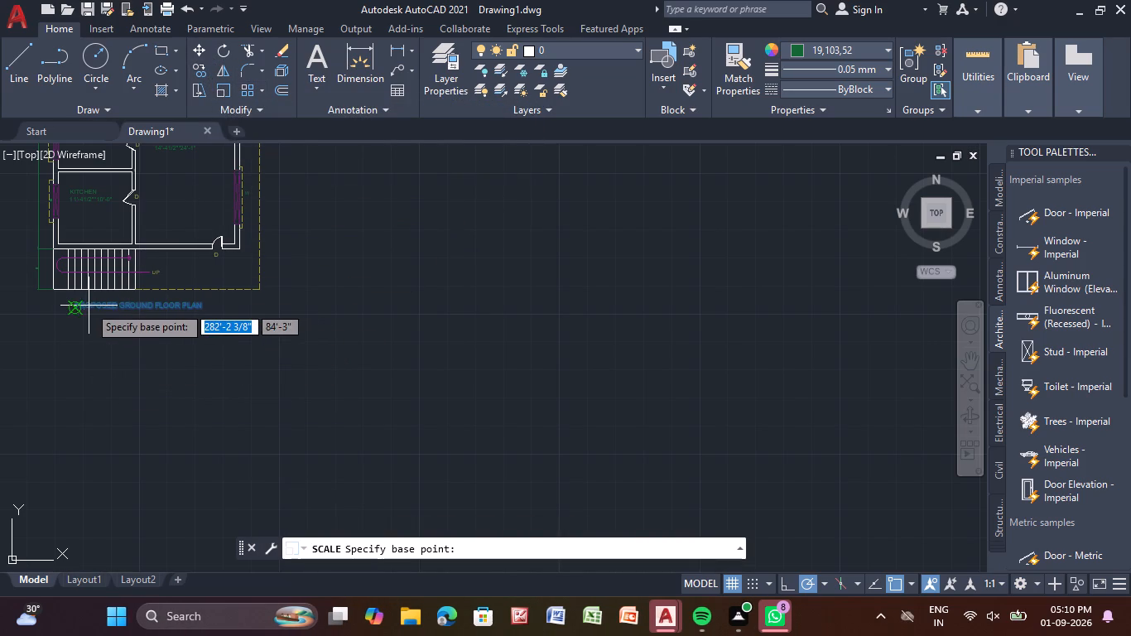
{"action": "left_click", "coordinate": [77, 306]}
{"action": "left_click", "coordinate": [209, 405]}
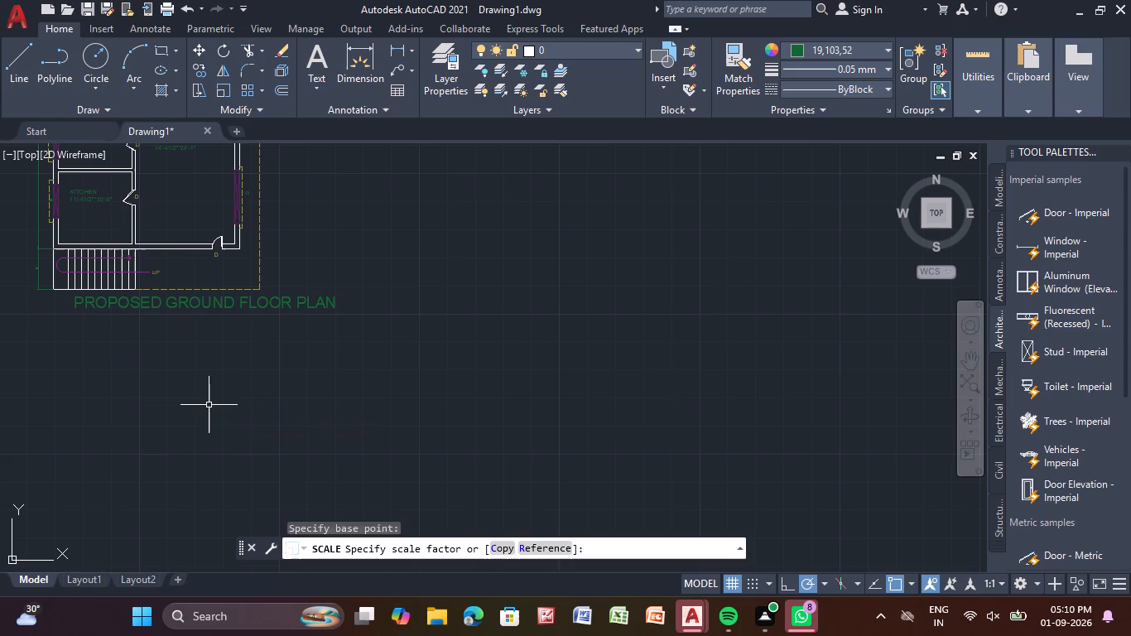
Move the plan title down and left so it sits roughly centred beneath the floor plan, and deselect it.
{"action": "left_click", "coordinate": [274, 300]}
{"action": "middle_click_drag", "start_coordinate": [347, 354], "coordinate": [538, 322]}
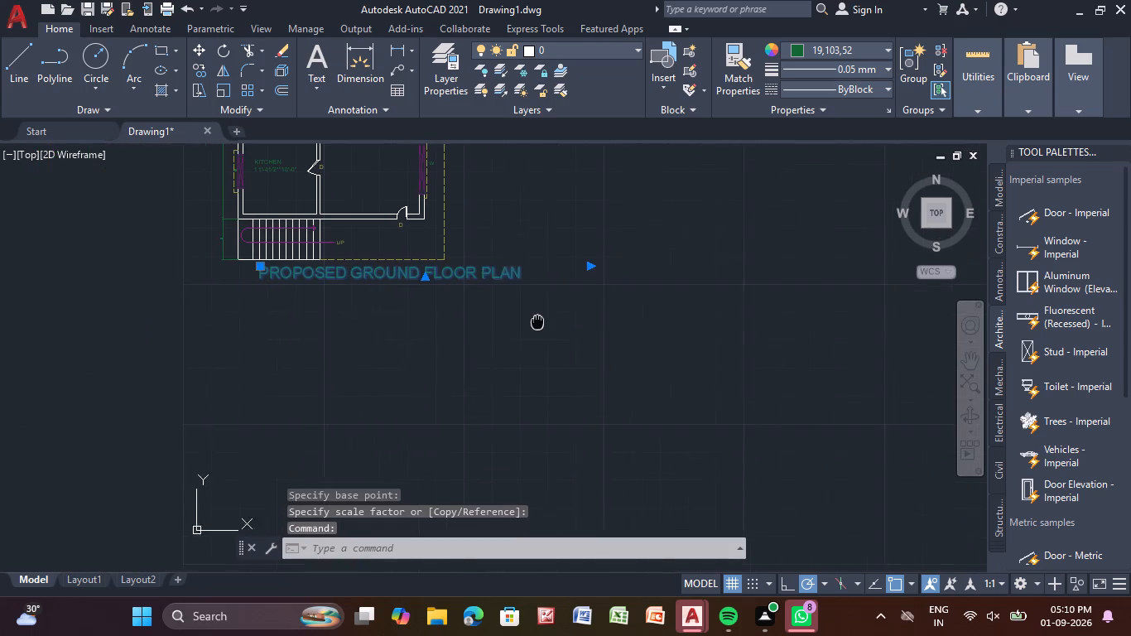
{"action": "middle_click_drag", "start_coordinate": [538, 322], "coordinate": [540, 322]}
{"action": "left_click", "coordinate": [263, 264]}
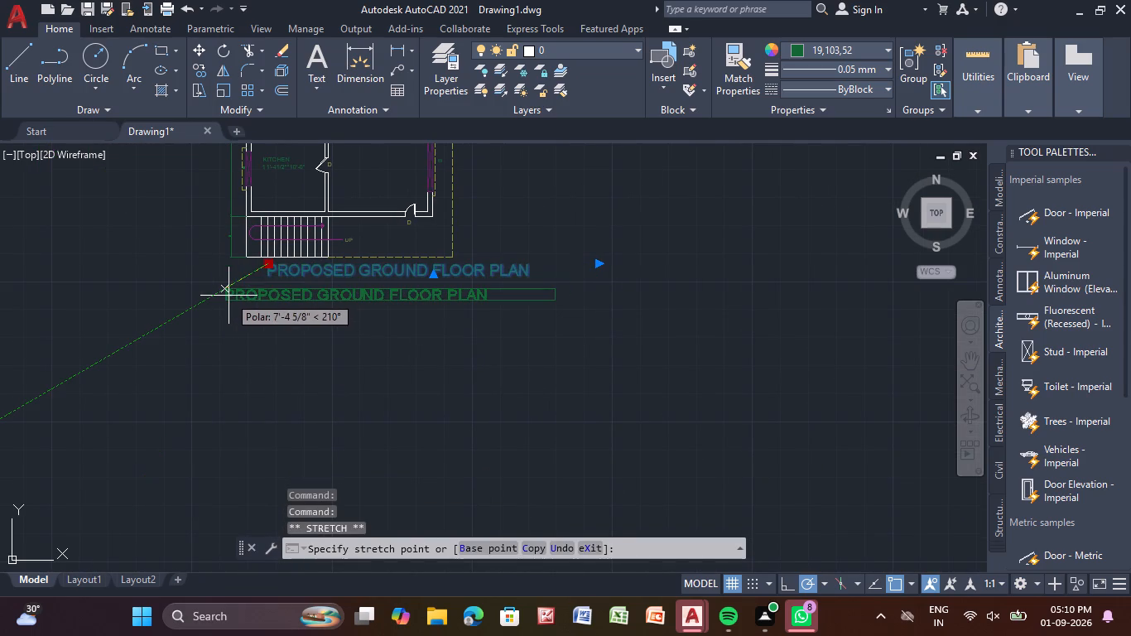
{"action": "left_click", "coordinate": [229, 296]}
{"action": "key", "text": "Escape"}
{"action": "key", "text": "Escape"}
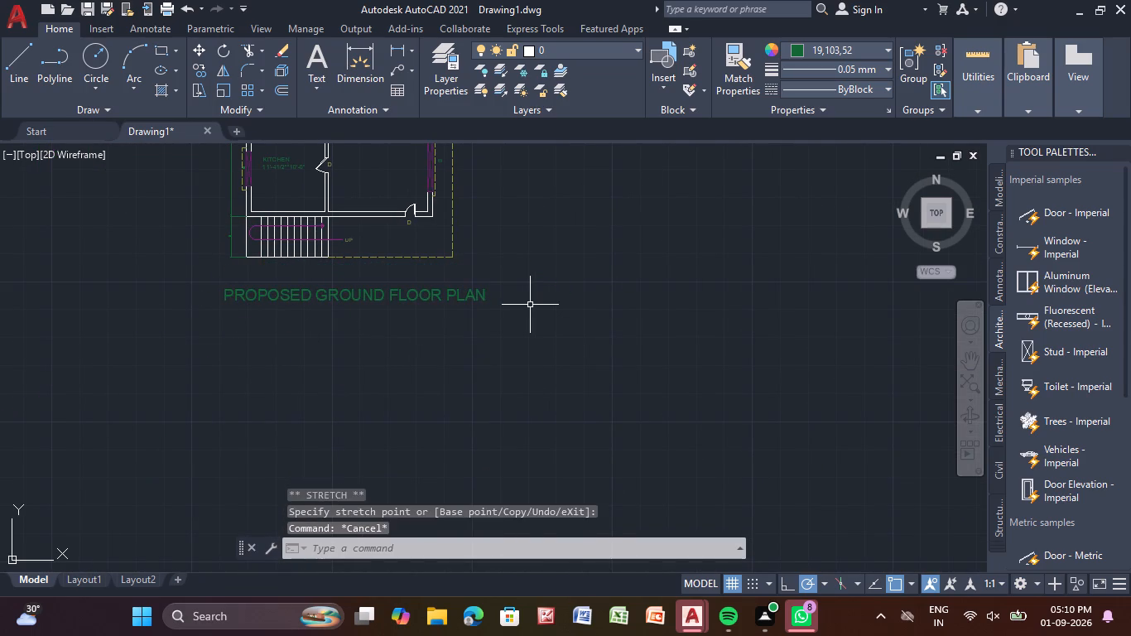
{"action": "key", "text": "Escape"}
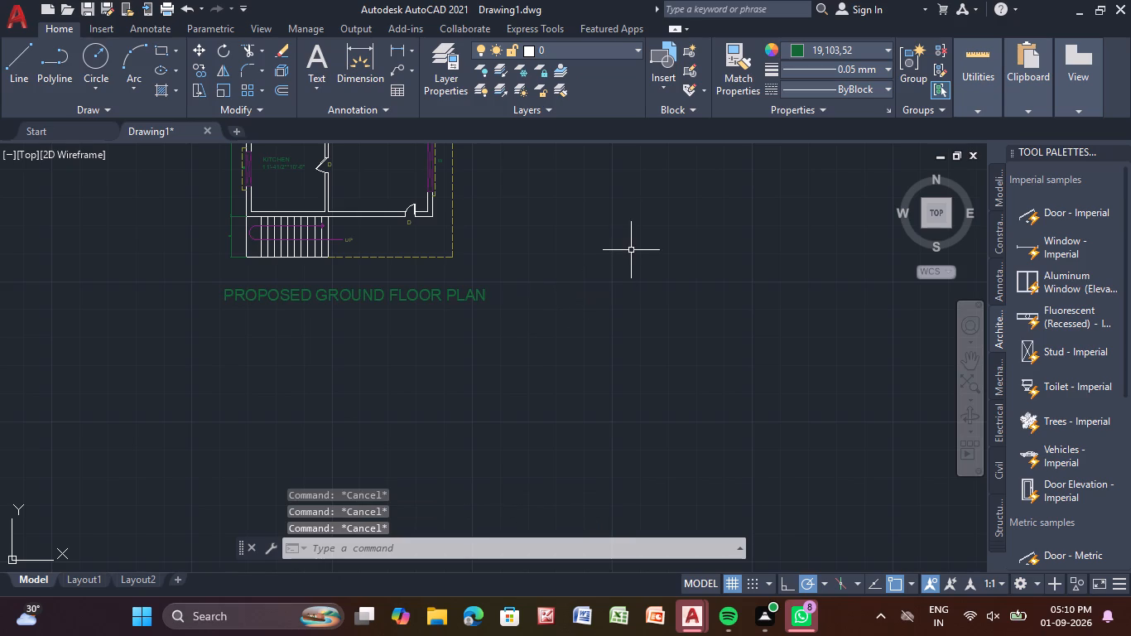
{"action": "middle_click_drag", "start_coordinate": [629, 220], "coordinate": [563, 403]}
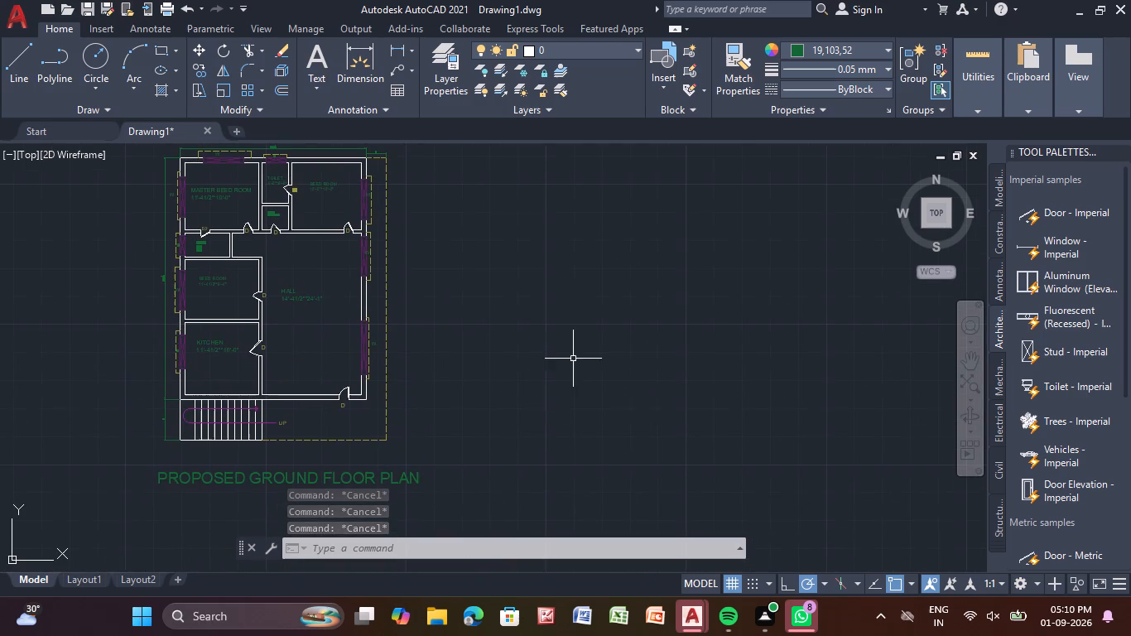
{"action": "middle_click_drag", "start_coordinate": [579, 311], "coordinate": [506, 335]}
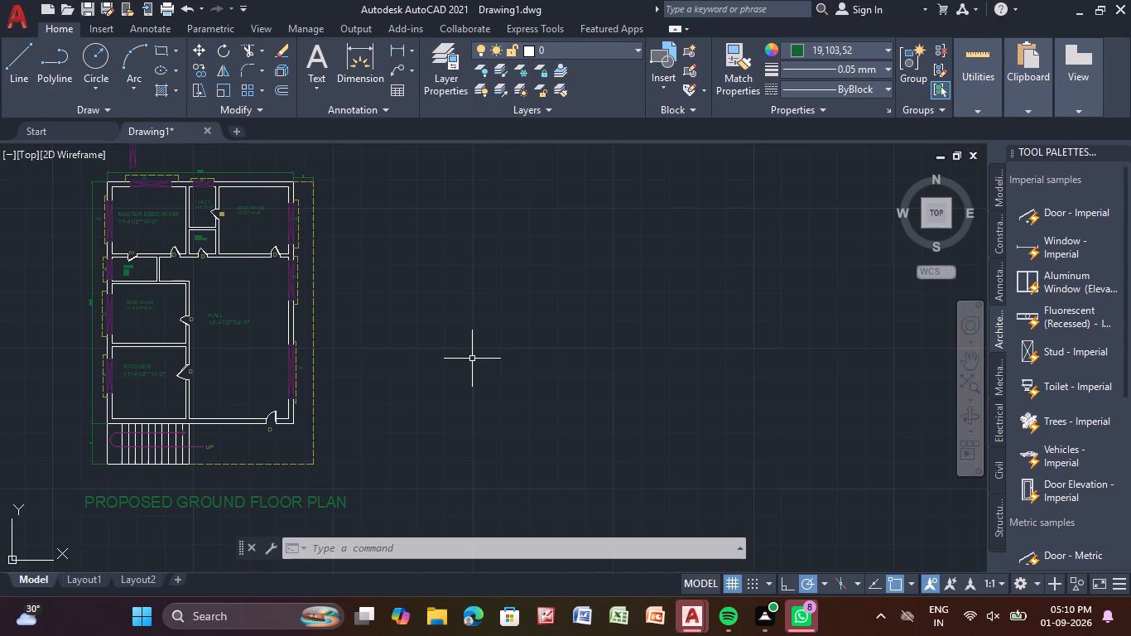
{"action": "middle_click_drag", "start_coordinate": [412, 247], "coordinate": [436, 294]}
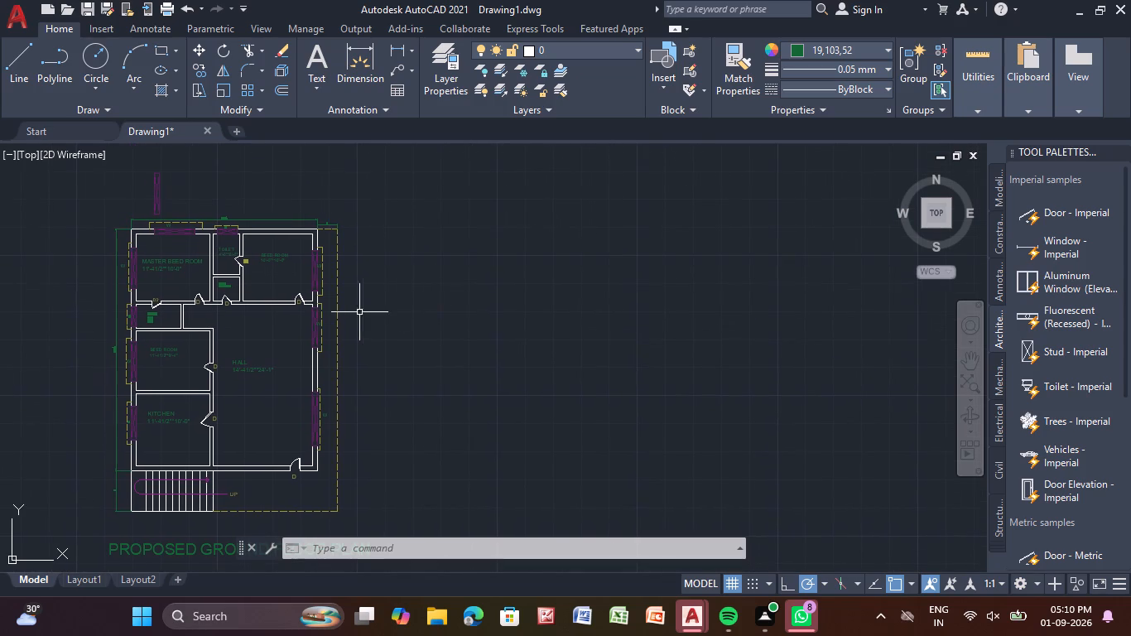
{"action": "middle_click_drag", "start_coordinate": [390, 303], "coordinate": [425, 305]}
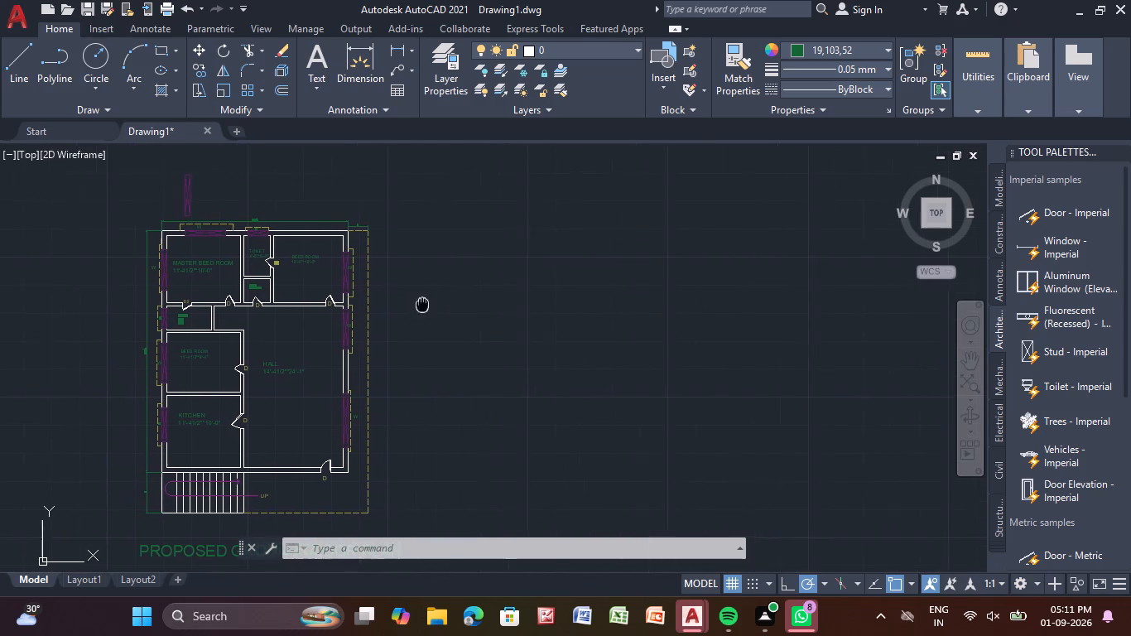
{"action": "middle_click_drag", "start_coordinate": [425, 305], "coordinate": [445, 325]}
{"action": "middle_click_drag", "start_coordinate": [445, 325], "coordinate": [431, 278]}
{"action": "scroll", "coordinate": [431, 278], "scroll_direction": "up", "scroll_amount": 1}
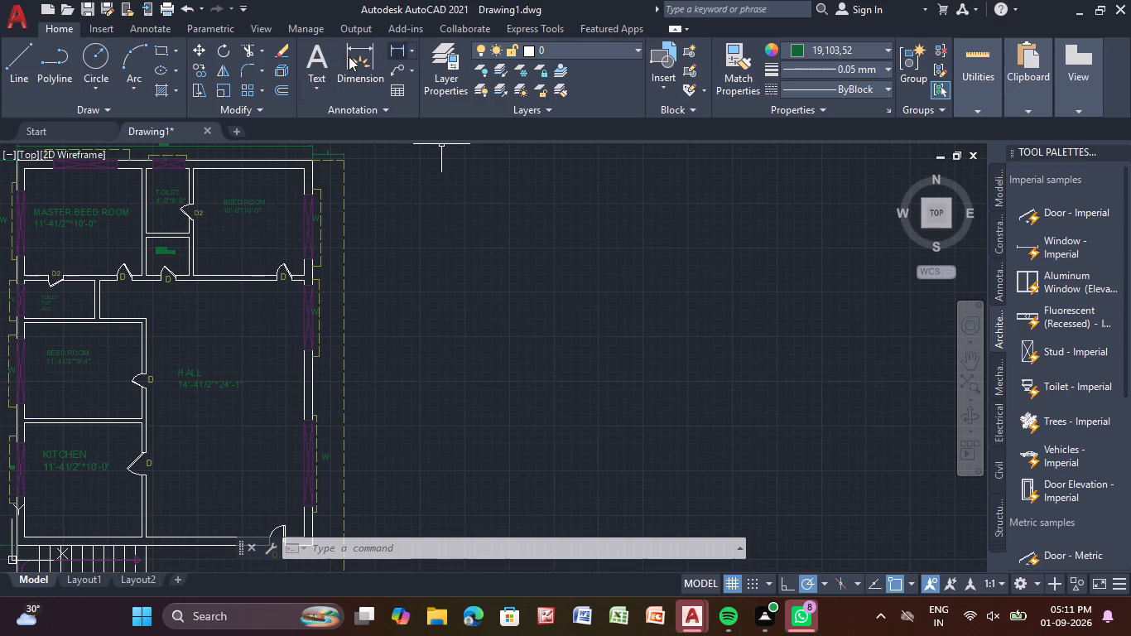
Set the object colour to ByLayer and draw a 27'-4-1/2" horizontal line to the right of the floor plan as a new outline's top edge.
{"action": "left_click", "coordinate": [850, 51]}
{"action": "left_click", "coordinate": [842, 74]}
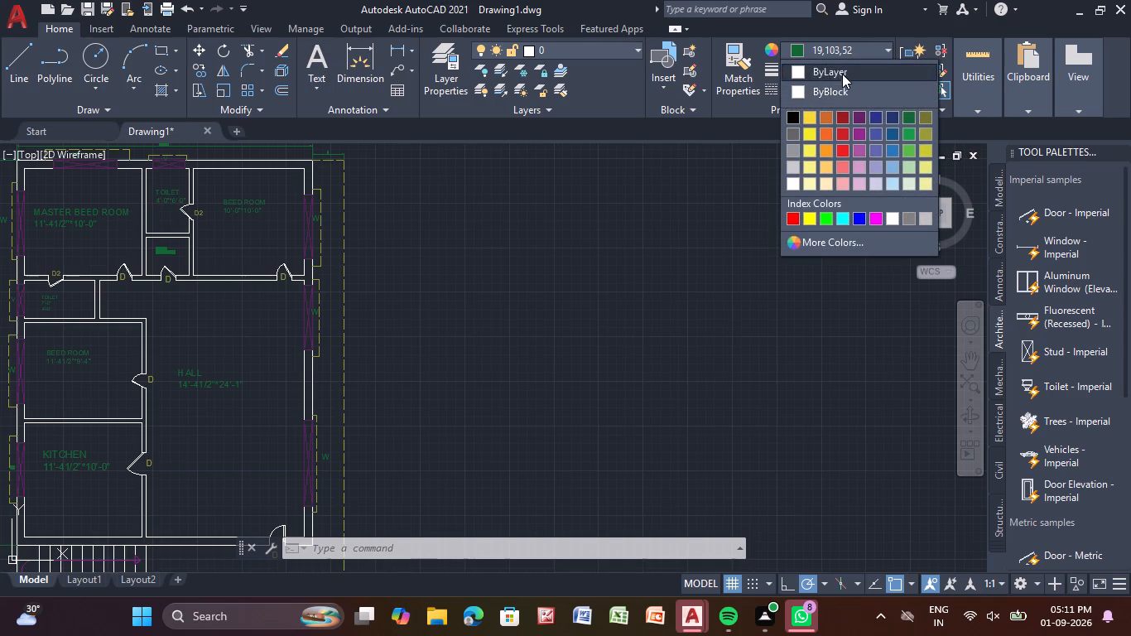
{"action": "left_click", "coordinate": [17, 65]}
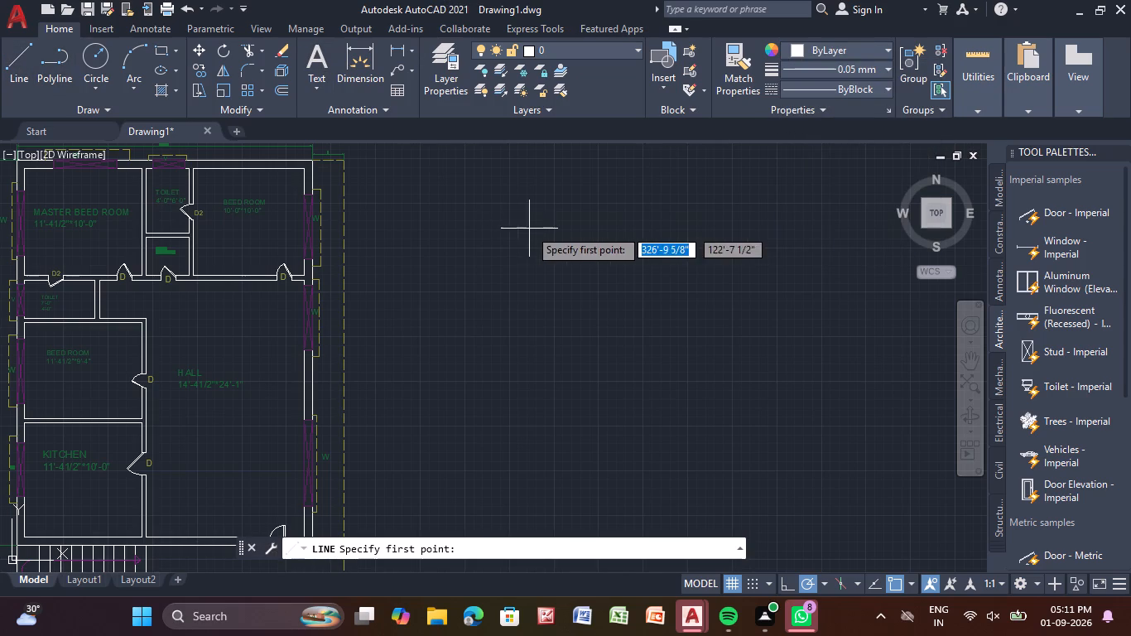
{"action": "middle_click_drag", "start_coordinate": [483, 176], "coordinate": [468, 225]}
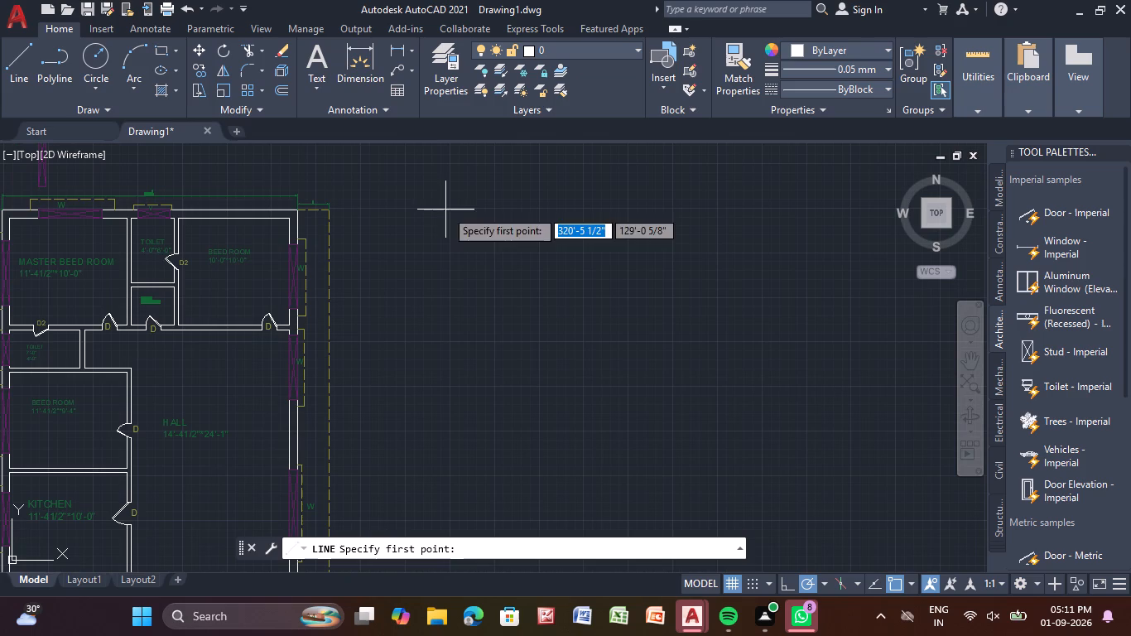
{"action": "left_click", "coordinate": [445, 210]}
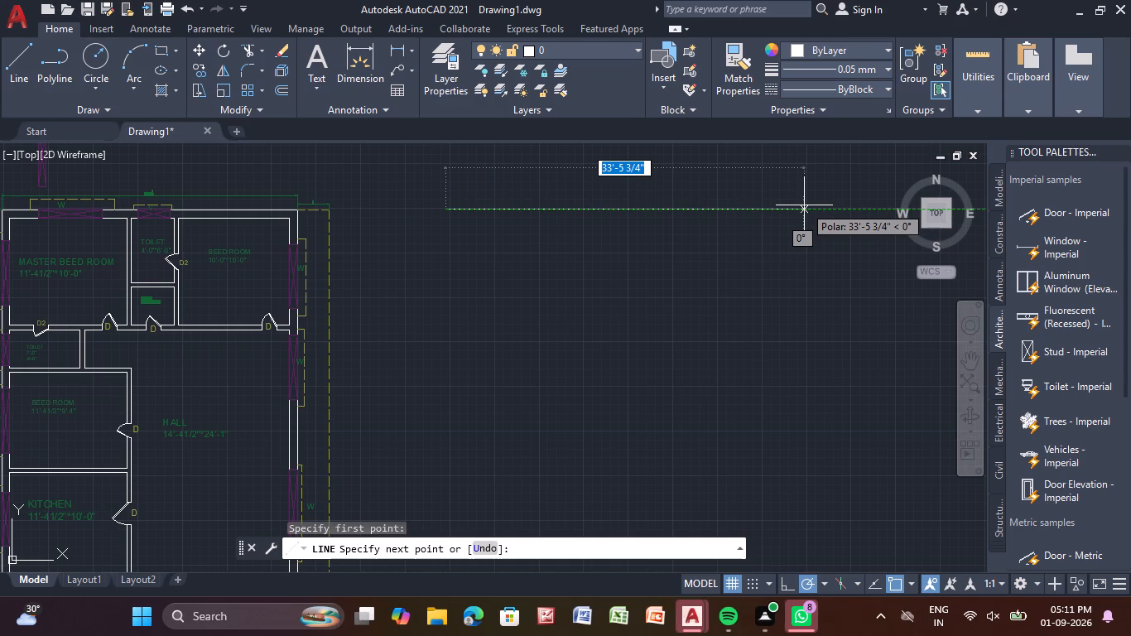
{"action": "key", "text": "2"}
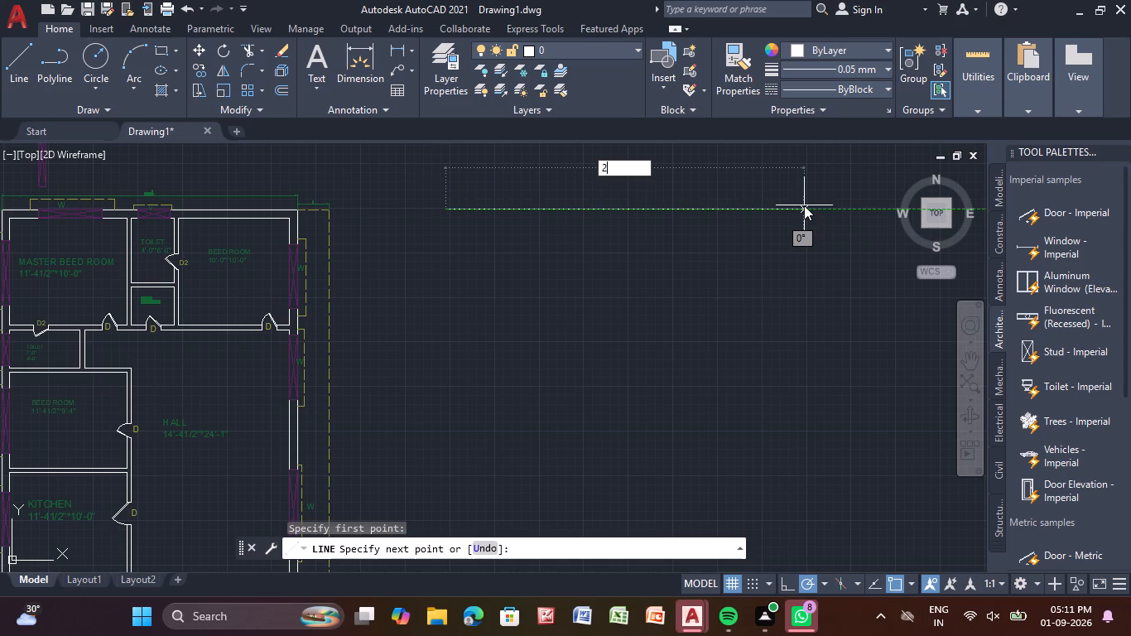
{"action": "key", "text": "7"}
{"action": "type", "text": "'-"}
{"action": "type", "text": "41"}
{"action": "key", "text": "slash"}
{"action": "key", "text": "BackSpace"}
{"action": "key", "text": "BackSpace"}
{"action": "key", "text": "minus"}
{"action": "type", "text": "1/2"}
{"action": "key", "text": "shift+quotedbl"}
{"action": "key", "text": "Return"}
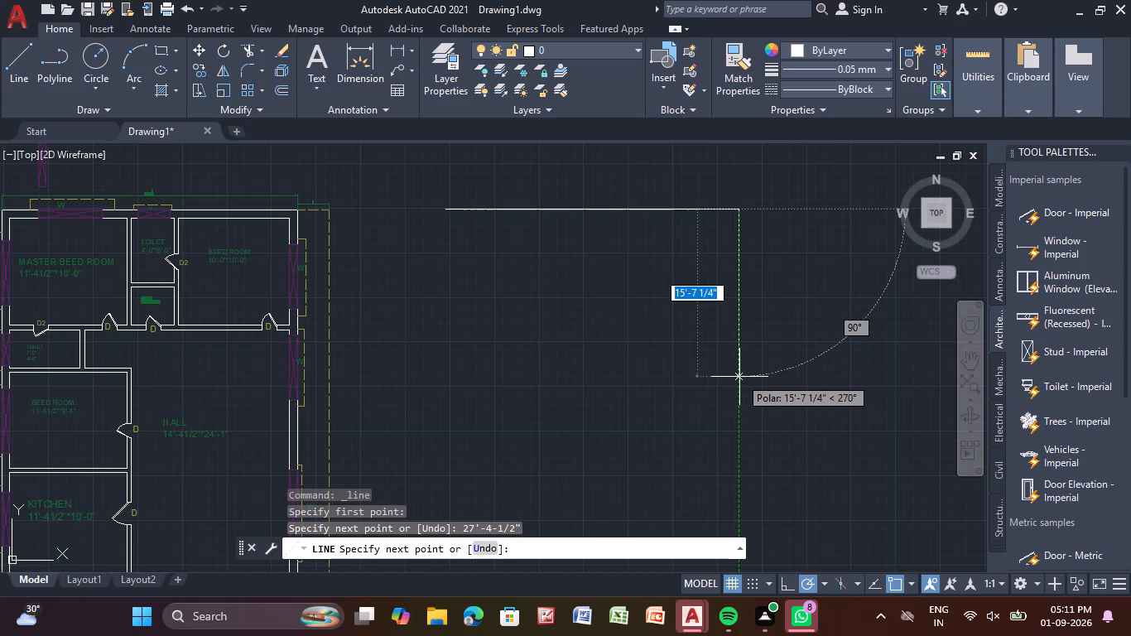
Continue the outline with a 30'-3" vertical line straight down from the top edge's right end.
{"action": "middle_click_drag", "start_coordinate": [739, 377], "coordinate": [741, 346]}
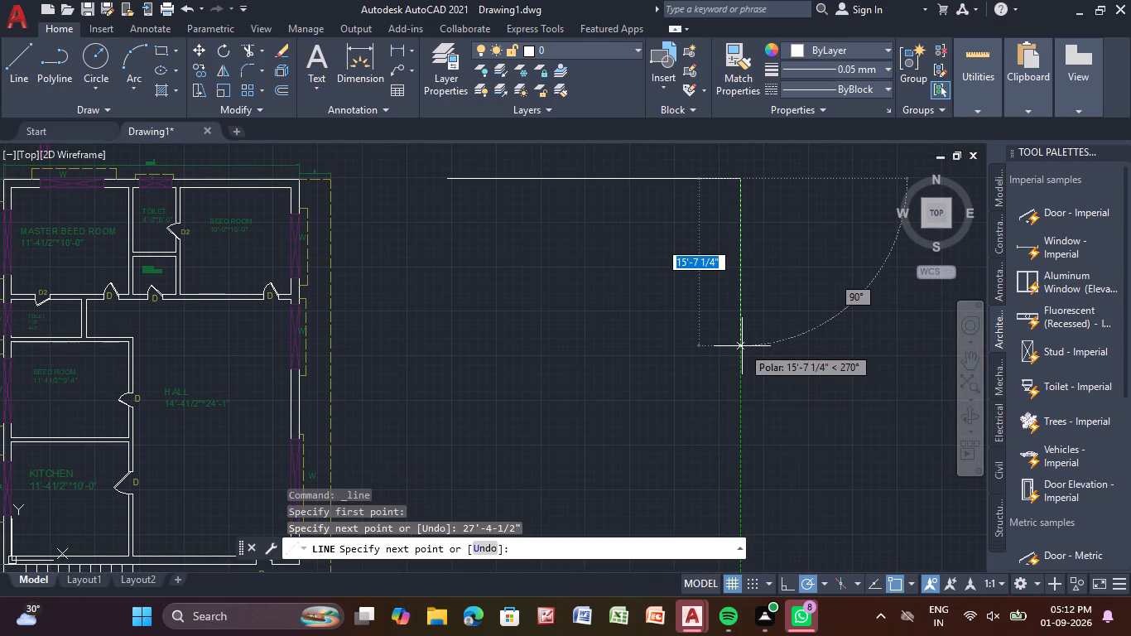
{"action": "key", "text": "3"}
{"action": "type", "text": "0'-"}
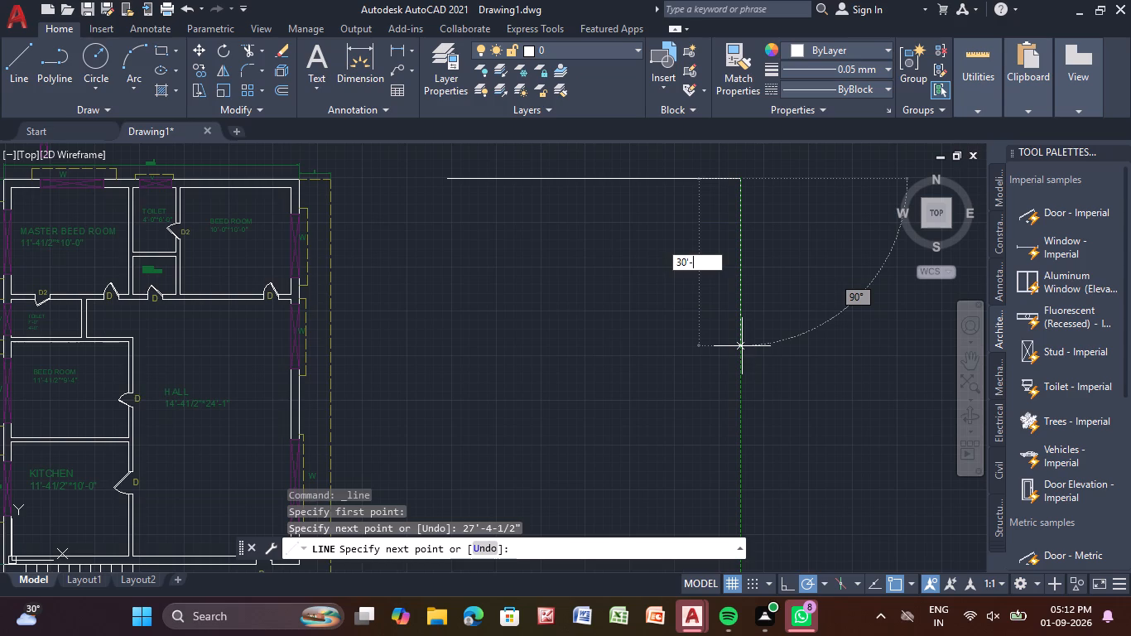
{"action": "key", "text": "shift+quotedbl"}
{"action": "key", "text": "Return"}
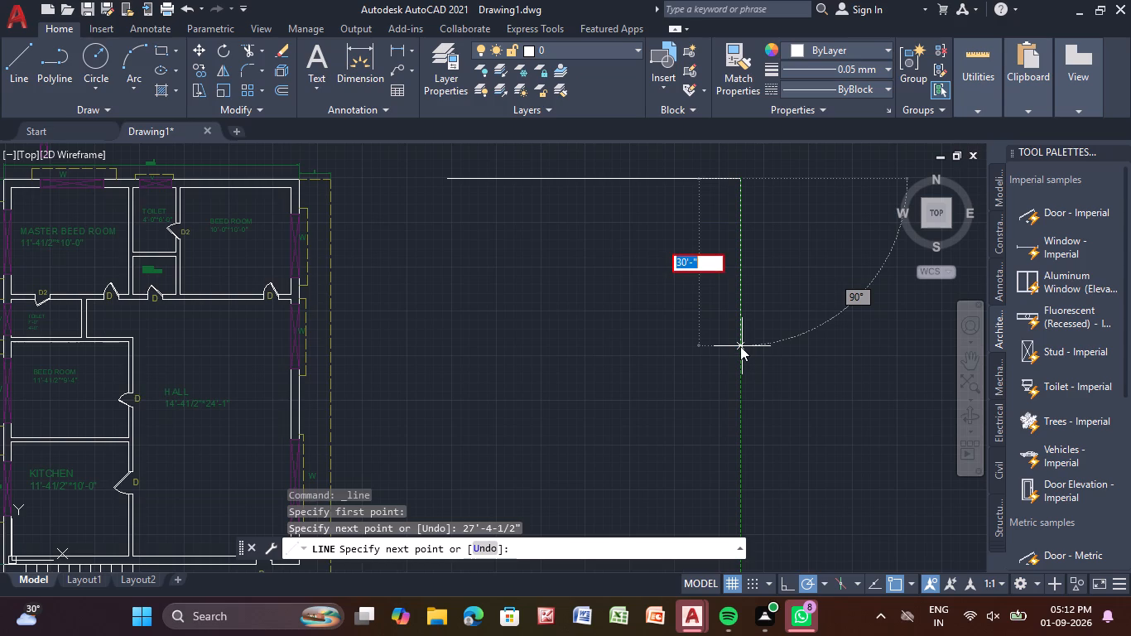
{"action": "key", "text": "BackSpace"}
{"action": "key", "text": "3"}
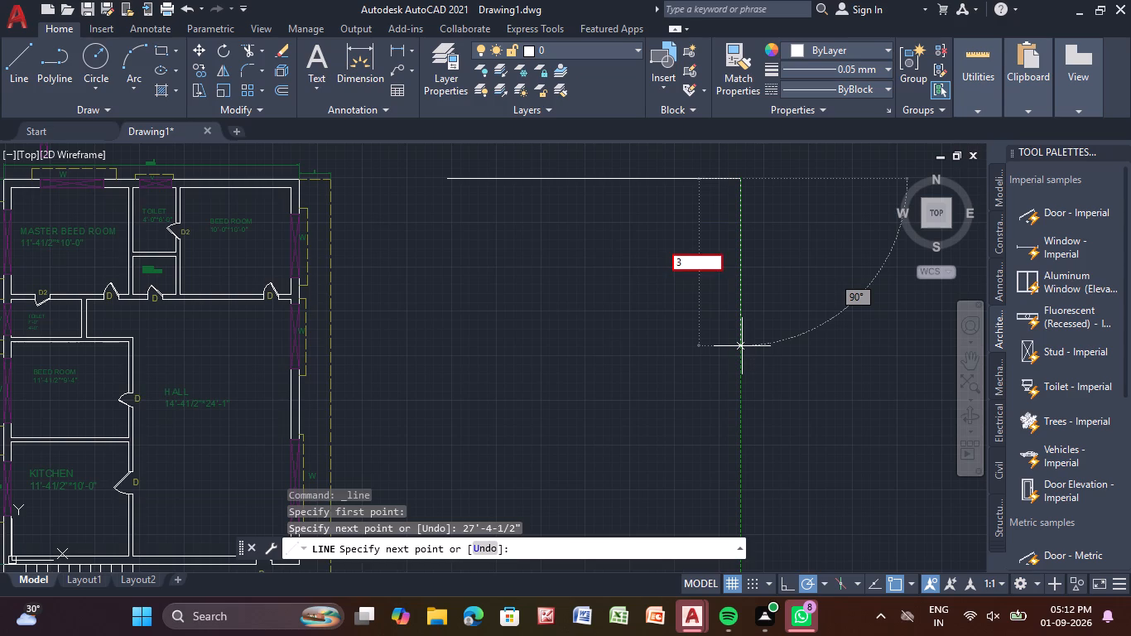
{"action": "type", "text": "0'-"}
{"action": "key", "text": "3"}
{"action": "key", "text": "shift+quotedbl"}
{"action": "key", "text": "Return"}
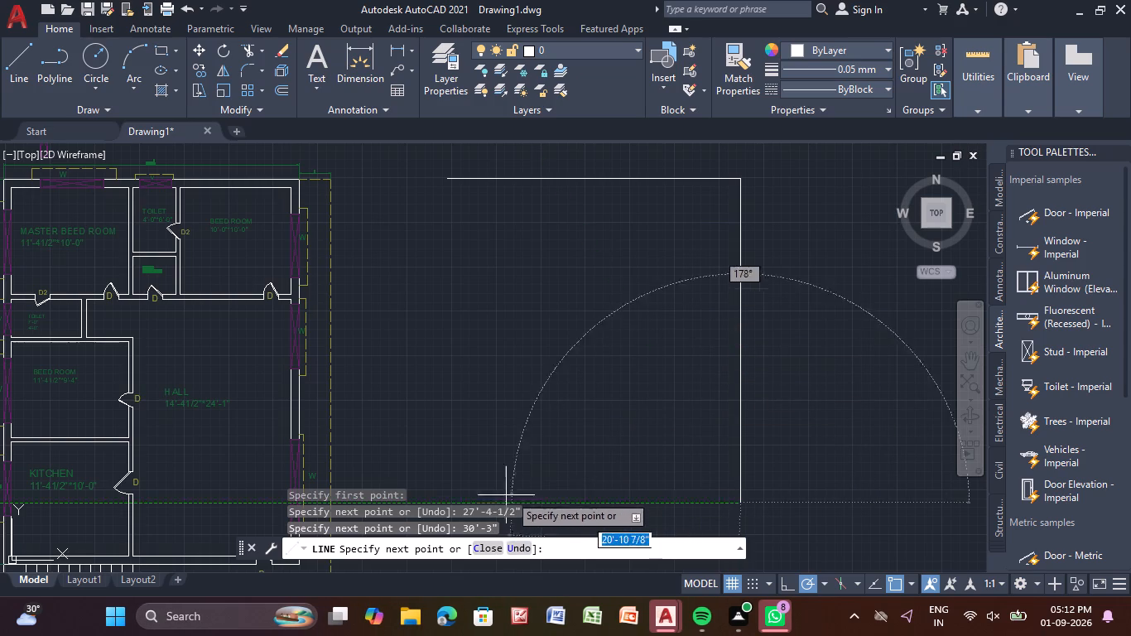
Draw the outline's 27'-4-1/2" bottom edge leftward, close the rectangle at its starting corner, and end the Line command.
{"action": "middle_click_drag", "start_coordinate": [488, 466], "coordinate": [479, 452]}
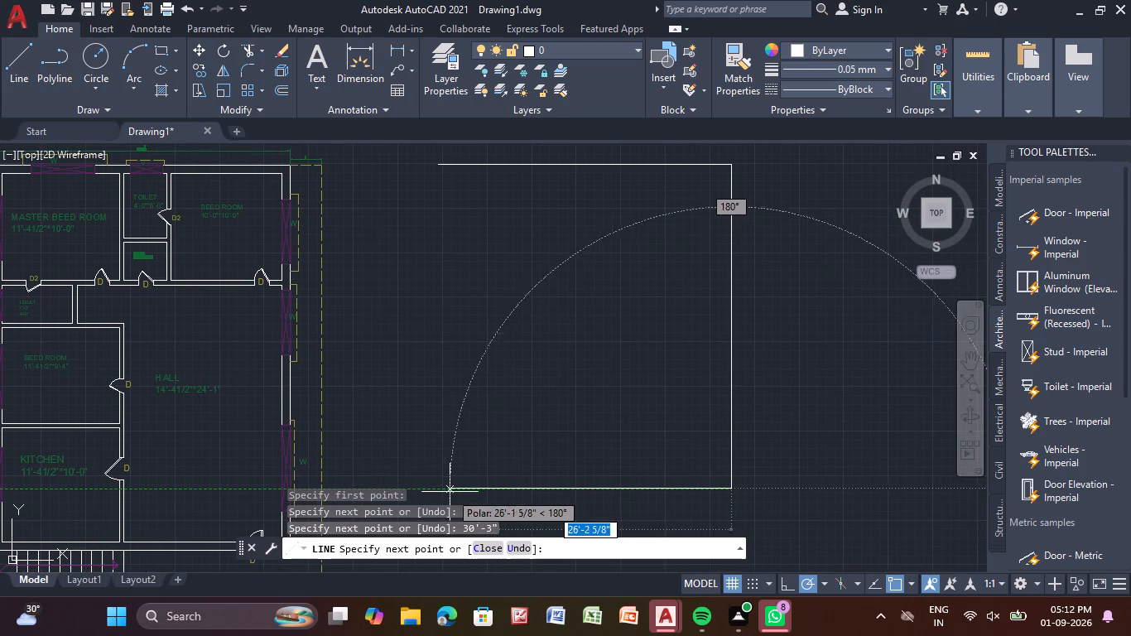
{"action": "key", "text": "2"}
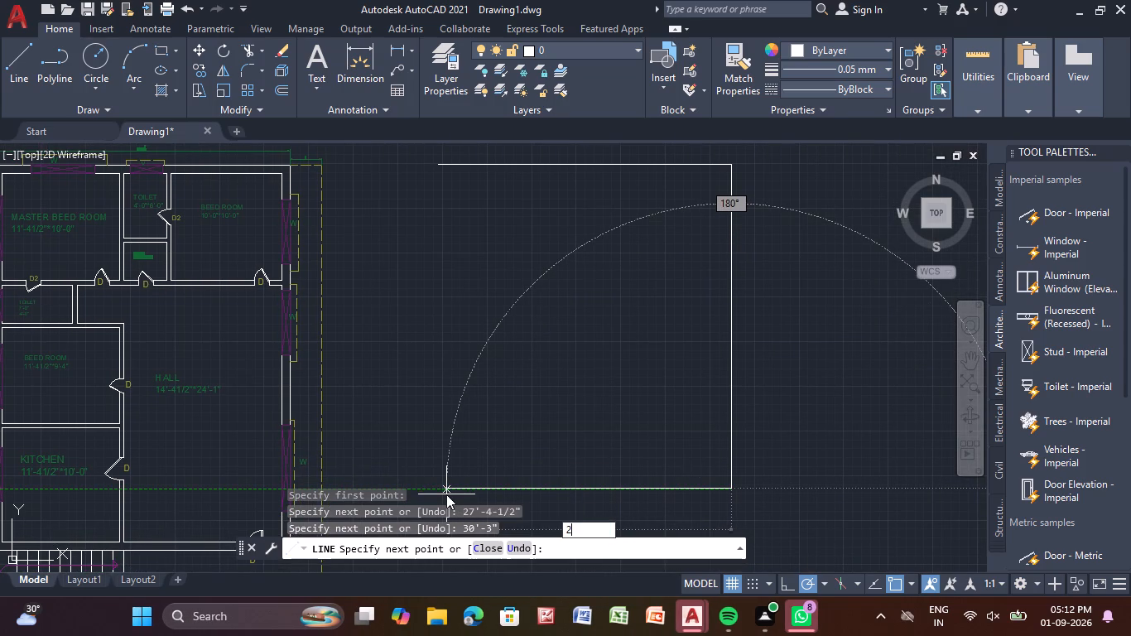
{"action": "type", "text": "7'-"}
{"action": "key", "text": "4"}
{"action": "type", "text": "-1"}
{"action": "type", "text": "/2"}
{"action": "key", "text": "shift+quotedbl"}
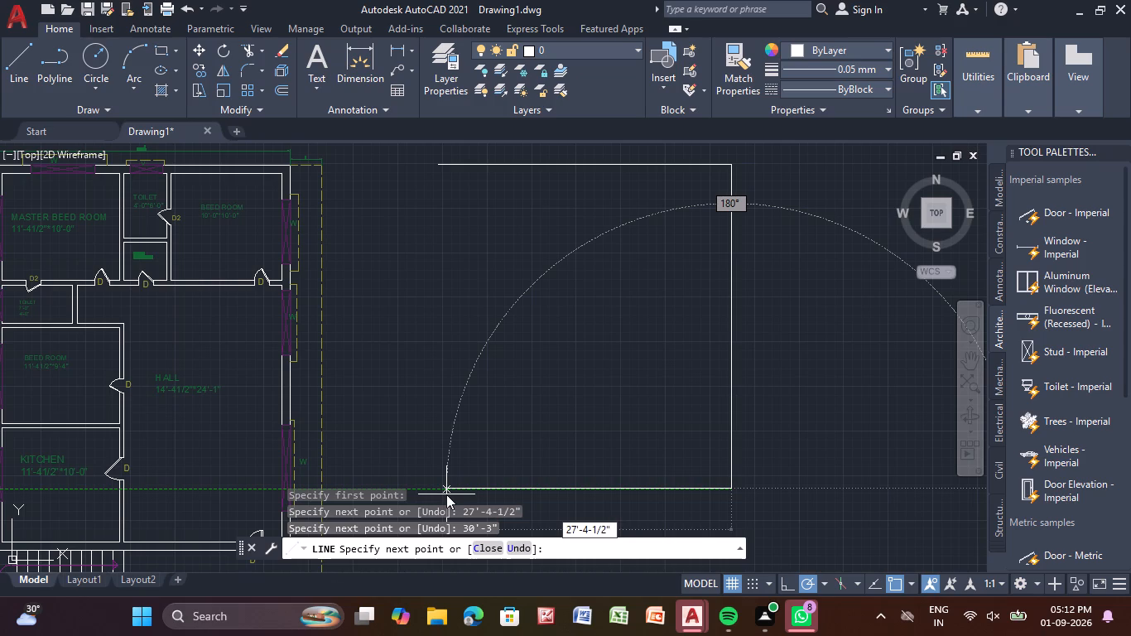
{"action": "key", "text": "Return"}
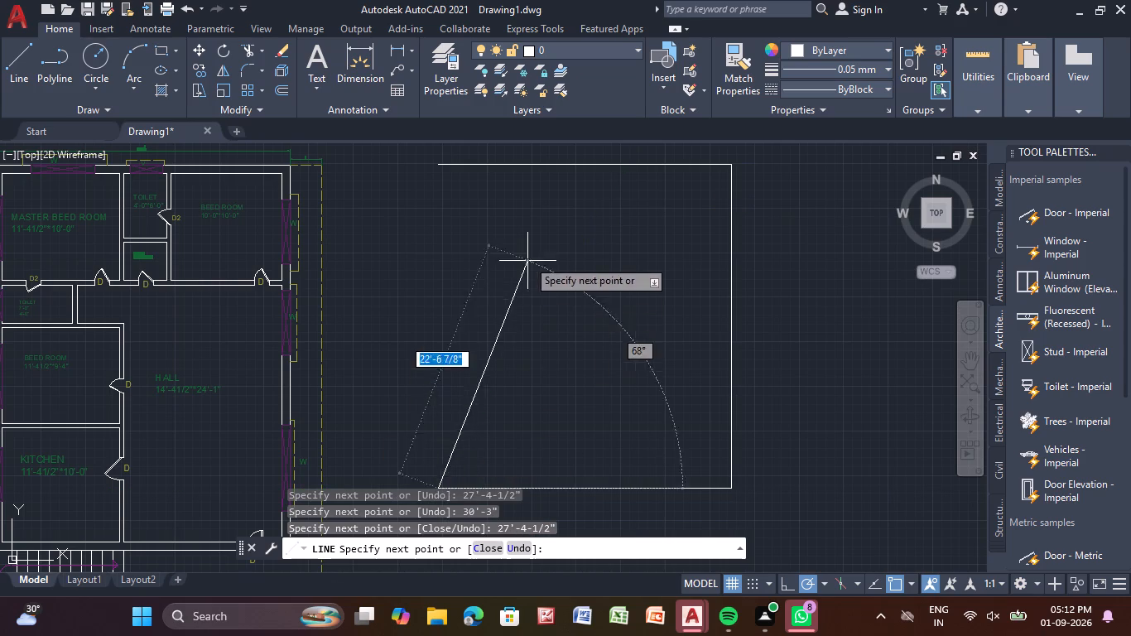
{"action": "left_click", "coordinate": [439, 163]}
{"action": "key", "text": "Escape"}
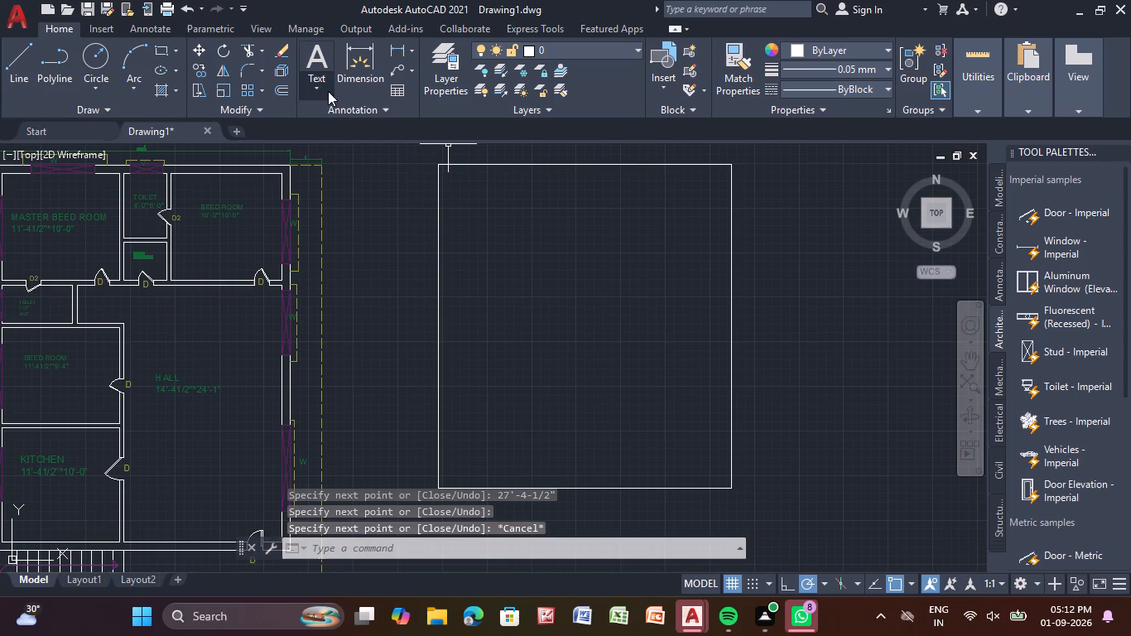
Offset the new rectangle's top edge 9" inward to form the wall thickness.
{"action": "left_click", "coordinate": [275, 89]}
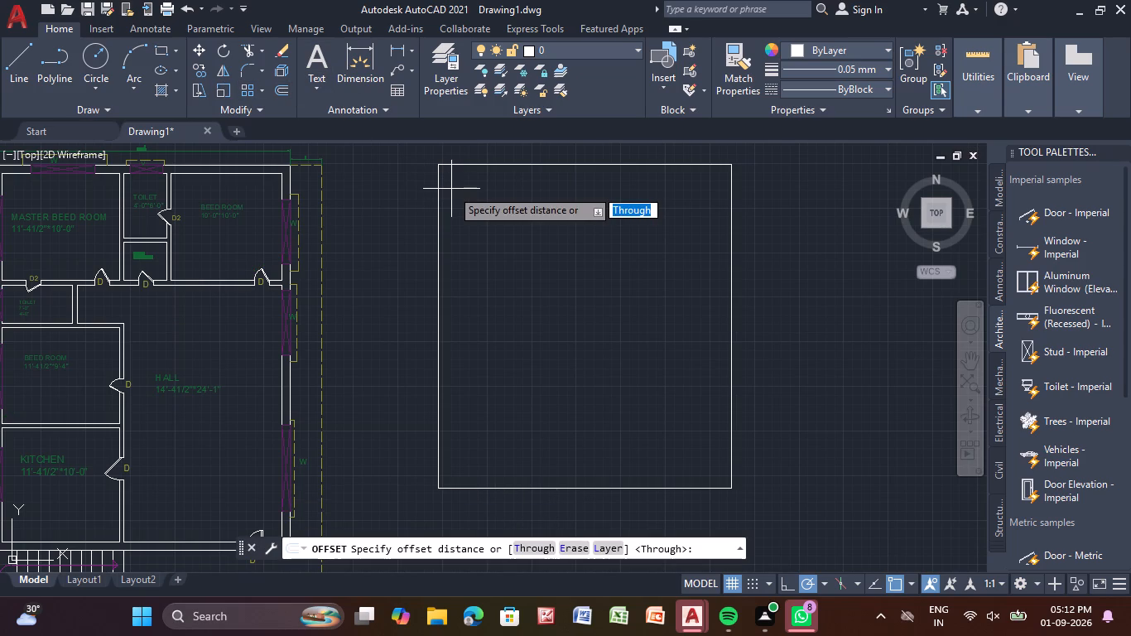
{"action": "key", "text": "Return"}
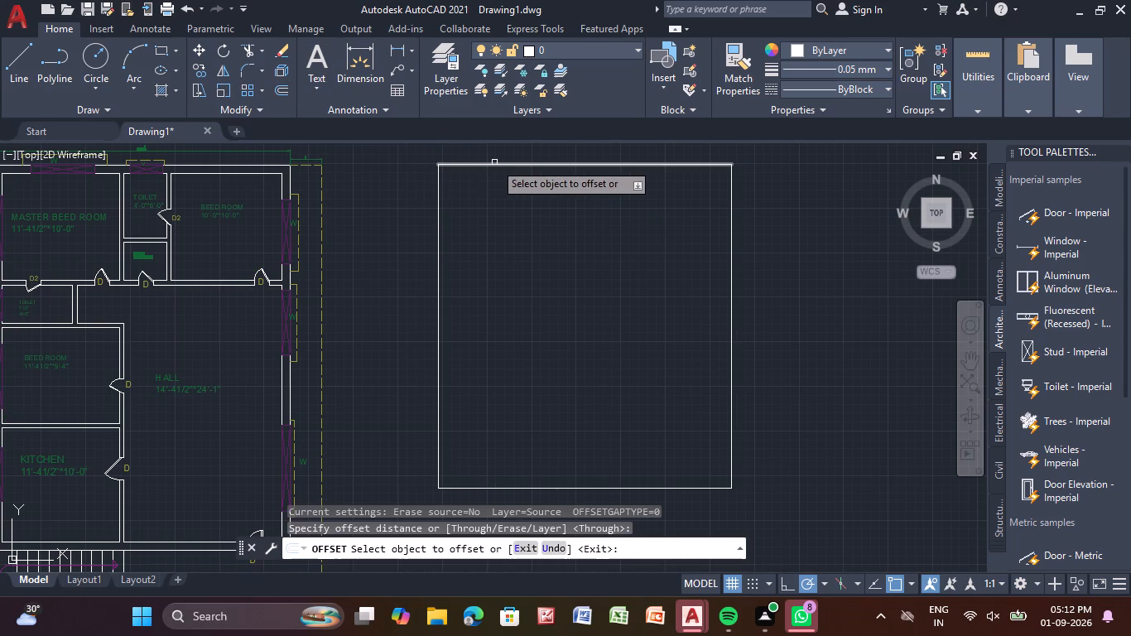
{"action": "left_click", "coordinate": [496, 164]}
{"action": "key", "text": "9"}
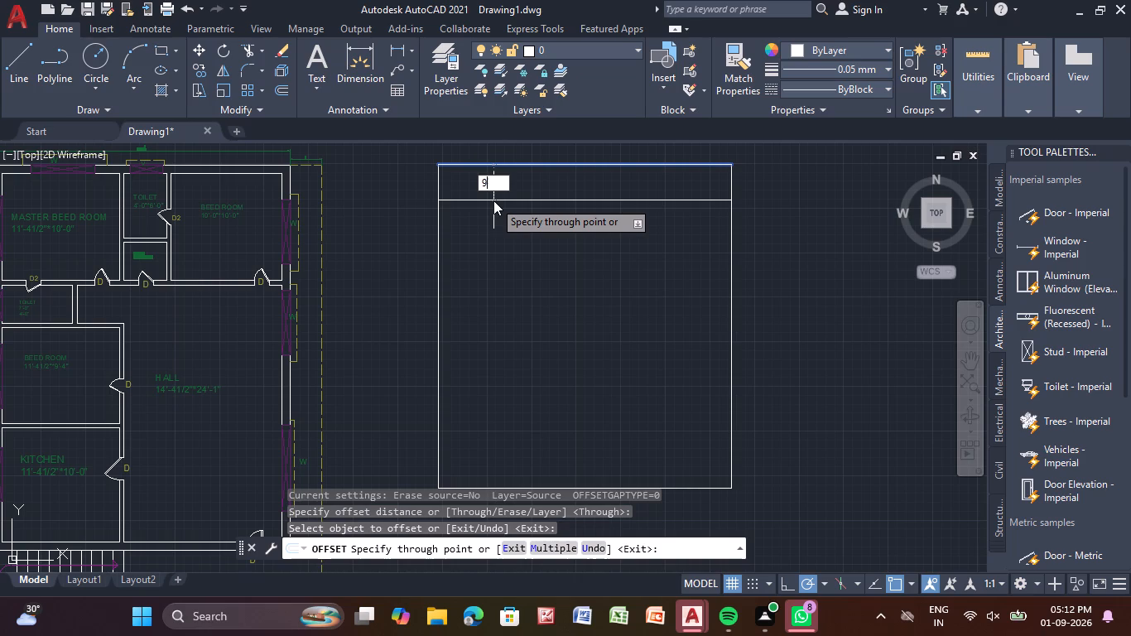
{"action": "key", "text": "shift+quotedbl"}
{"action": "key", "text": "Return"}
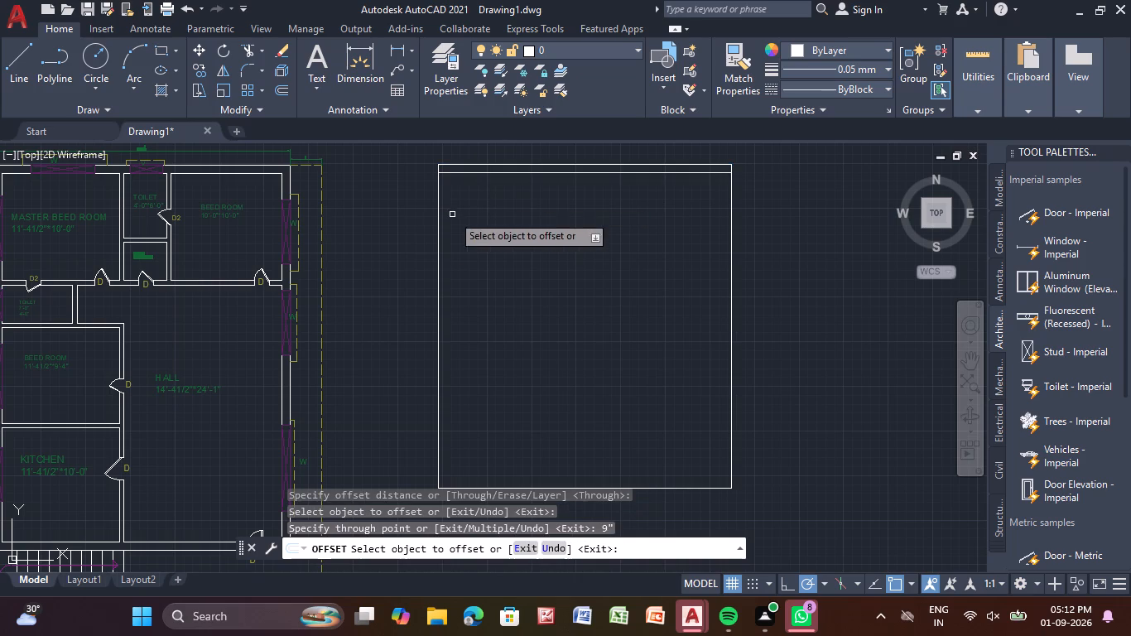
Offset the rectangle's left edge 9" inward.
{"action": "left_click", "coordinate": [440, 225]}
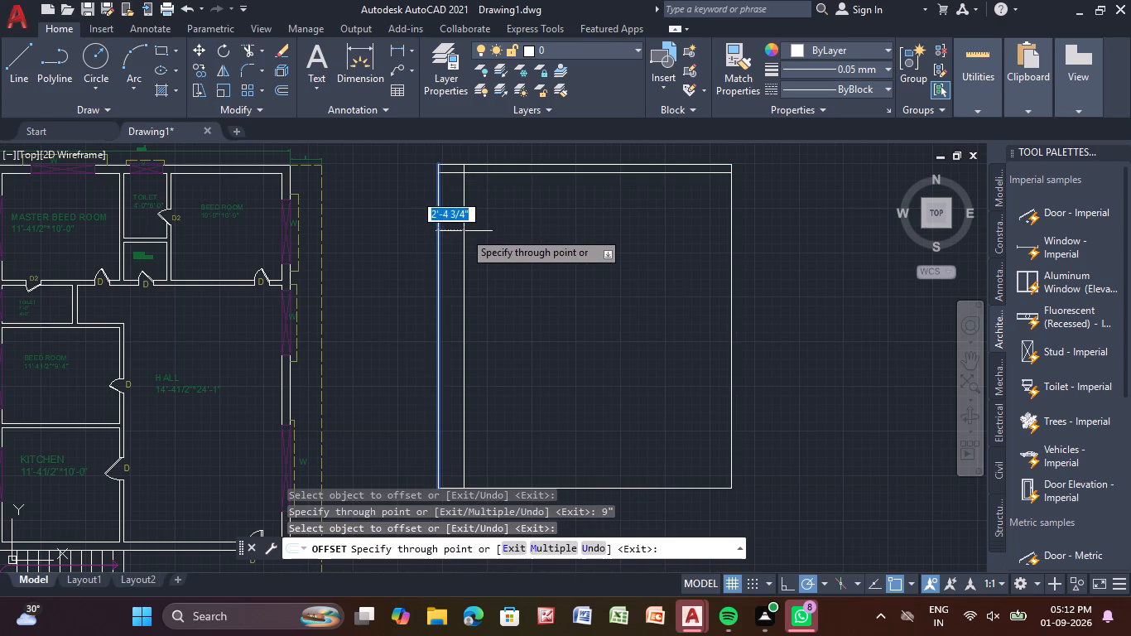
{"action": "key", "text": "9"}
{"action": "type", "text": ":'"}
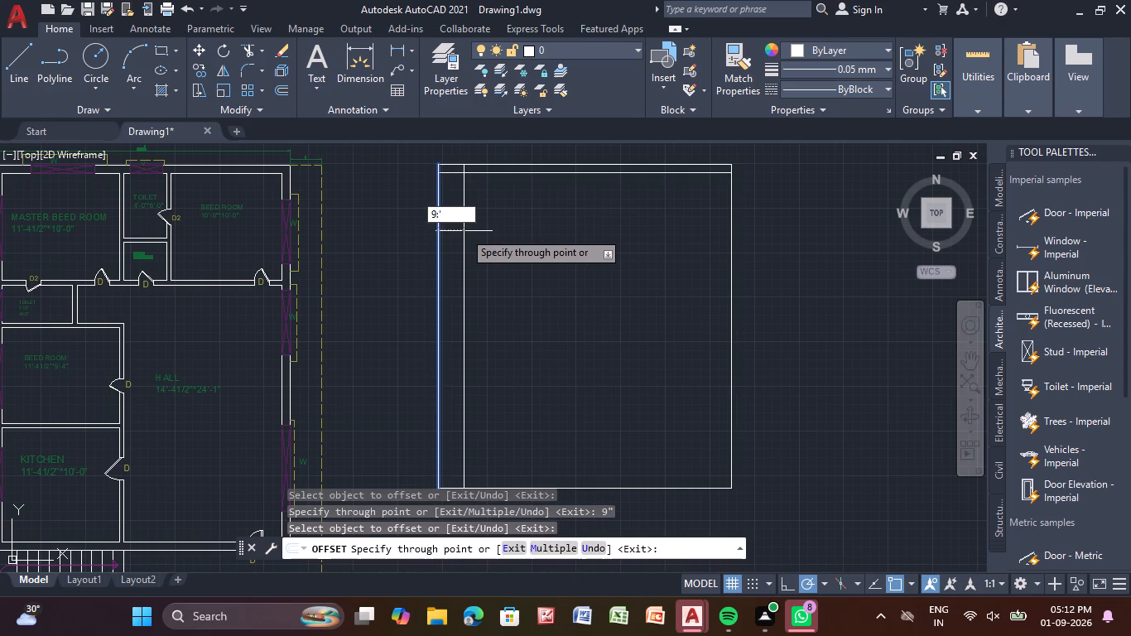
{"action": "key", "text": "BackSpace"}
{"action": "key", "text": "BackSpace"}
{"action": "key", "text": "shift+quotedbl"}
{"action": "key", "text": "Return"}
Offset the new rectangle's bottom edge 9" inward to form the bottom wall thickness.
{"action": "middle_click_drag", "start_coordinate": [464, 231], "coordinate": [458, 149]}
{"action": "left_click", "coordinate": [571, 406]}
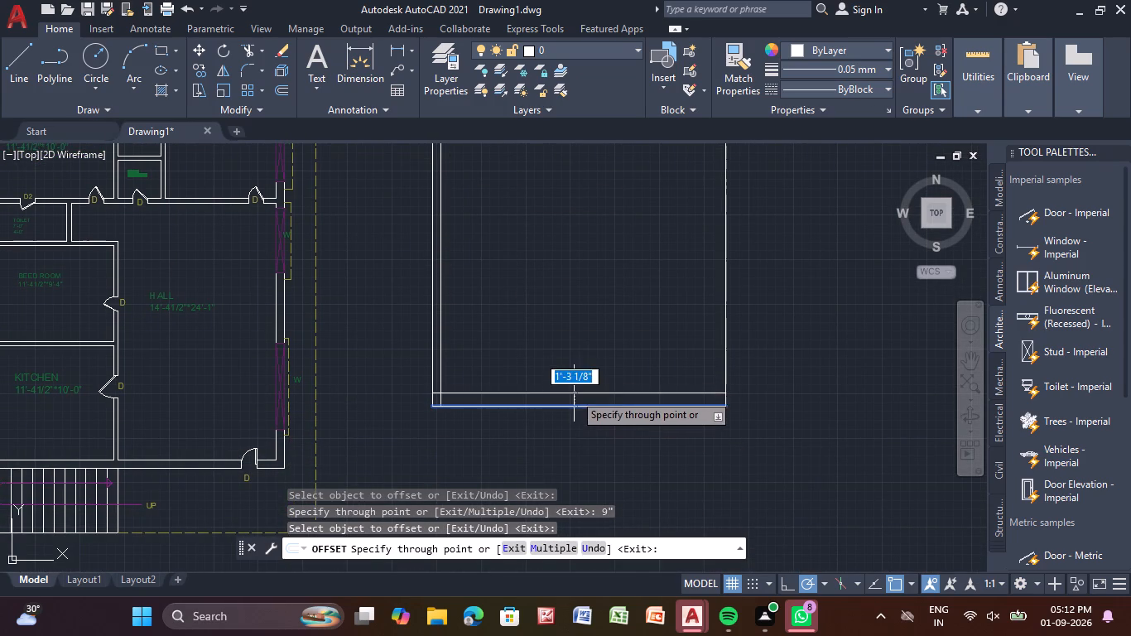
{"action": "key", "text": "9"}
{"action": "key", "text": "shift+quotedbl"}
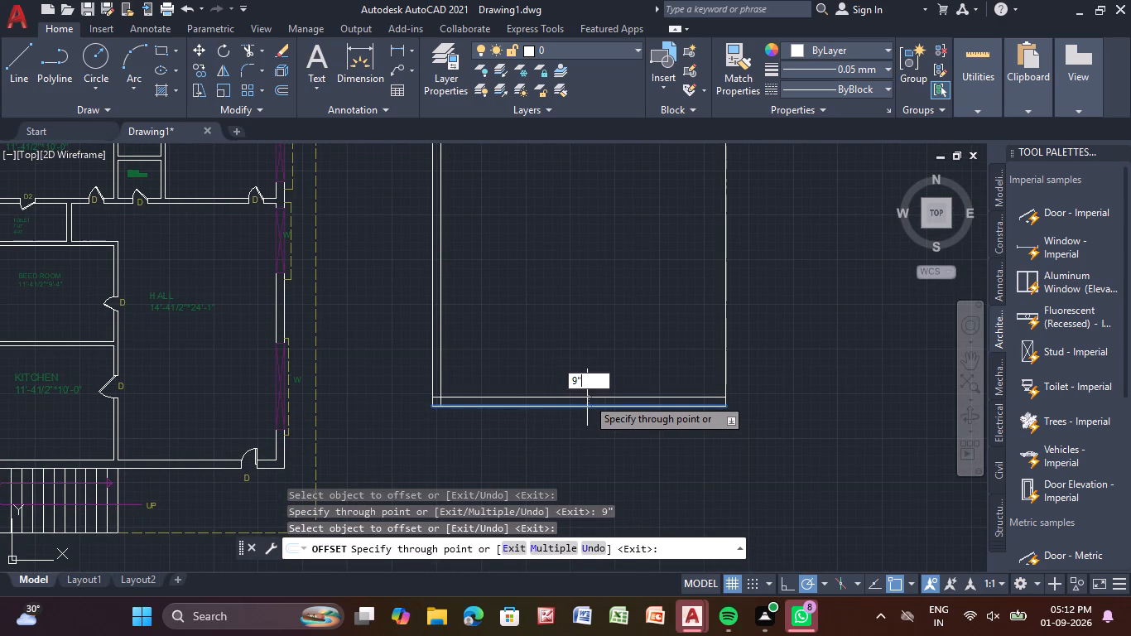
{"action": "key", "text": "Return"}
Offset the rectangle's right edge 9" inward to complete the exterior walls, and end the Offset command.
{"action": "middle_click_drag", "start_coordinate": [631, 150], "coordinate": [613, 262]}
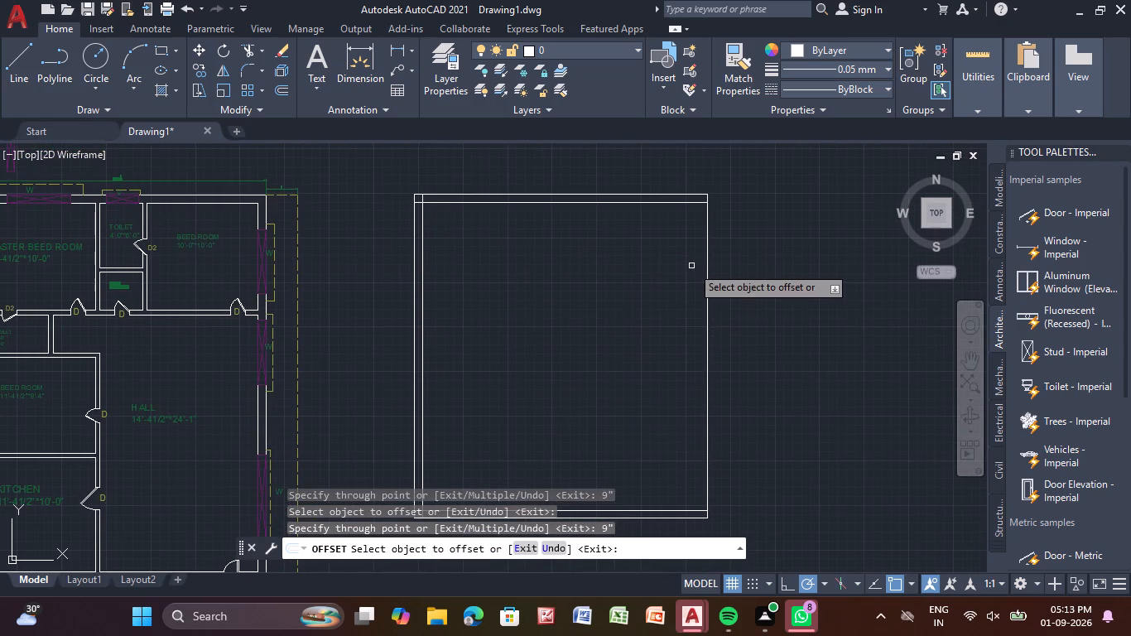
{"action": "left_click", "coordinate": [714, 270]}
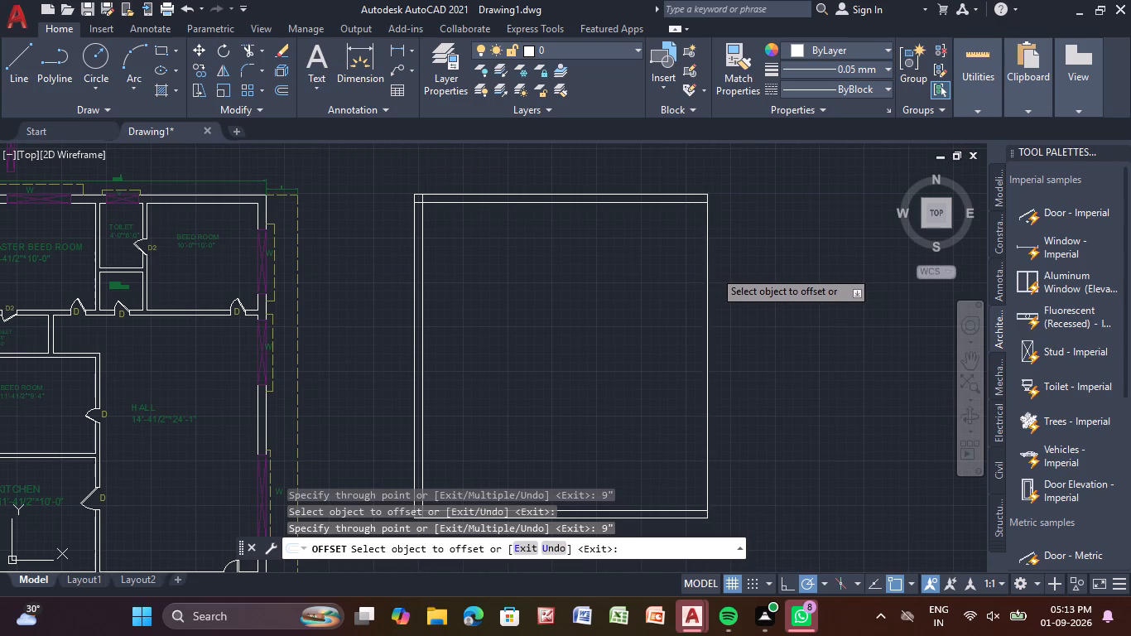
{"action": "left_click", "coordinate": [705, 270]}
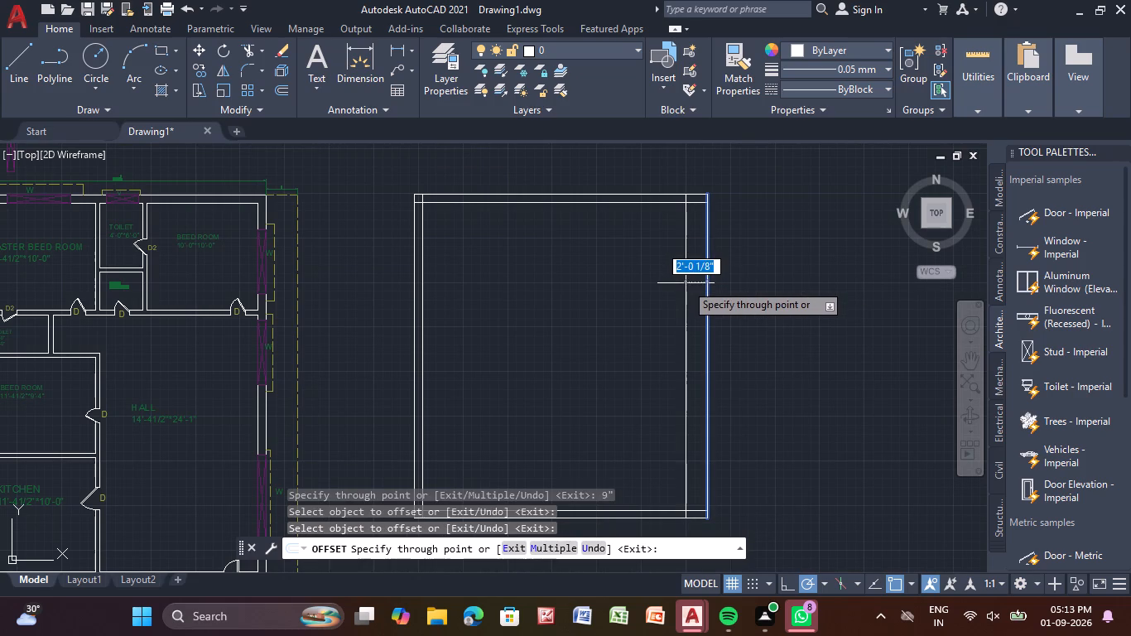
{"action": "key", "text": "9"}
{"action": "key", "text": "shift+quotedbl"}
{"action": "key", "text": "Return"}
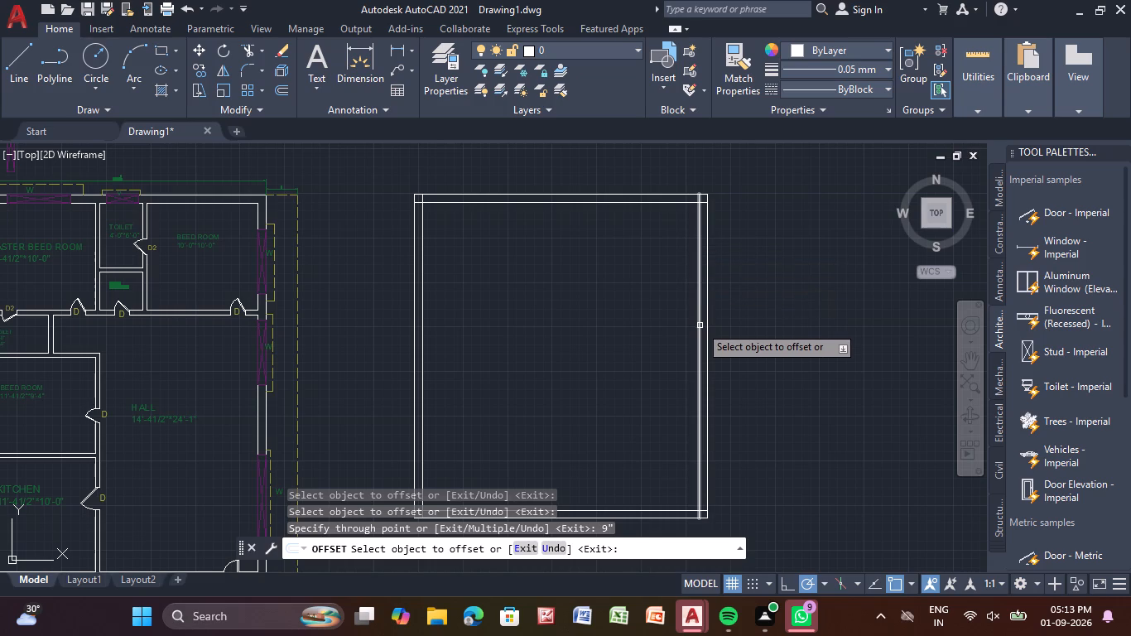
{"action": "key", "text": "Escape"}
{"action": "key", "text": "Escape"}
{"action": "key", "text": "Escape"}
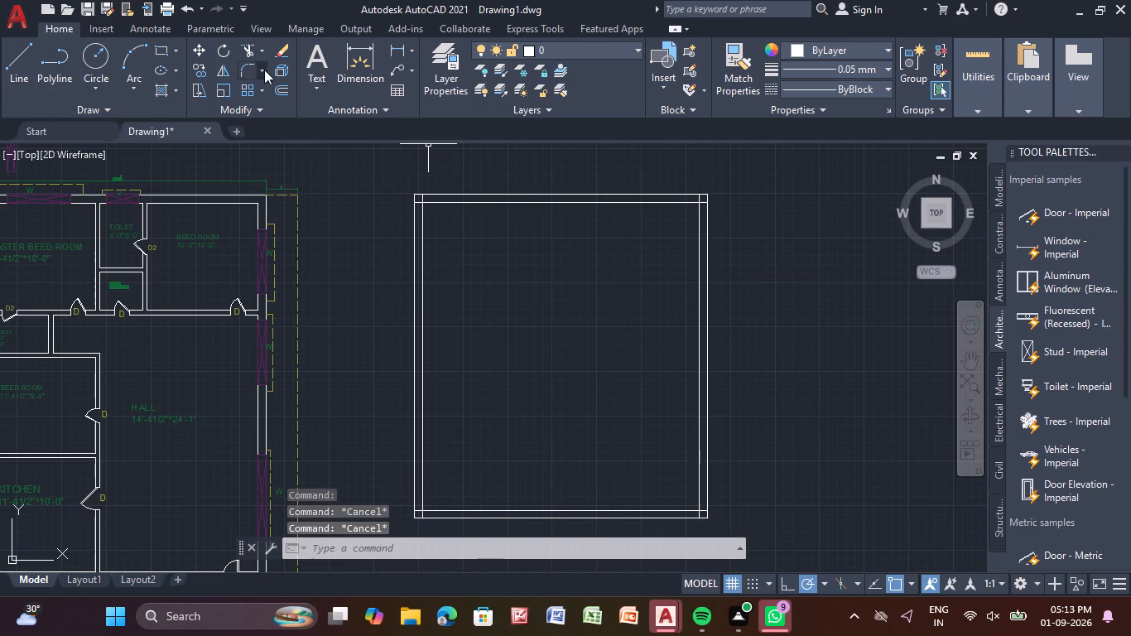
Offset the left wall's inner line 11'-1-1/2" to the right to place the first vertical partition line.
{"action": "left_click", "coordinate": [285, 94]}
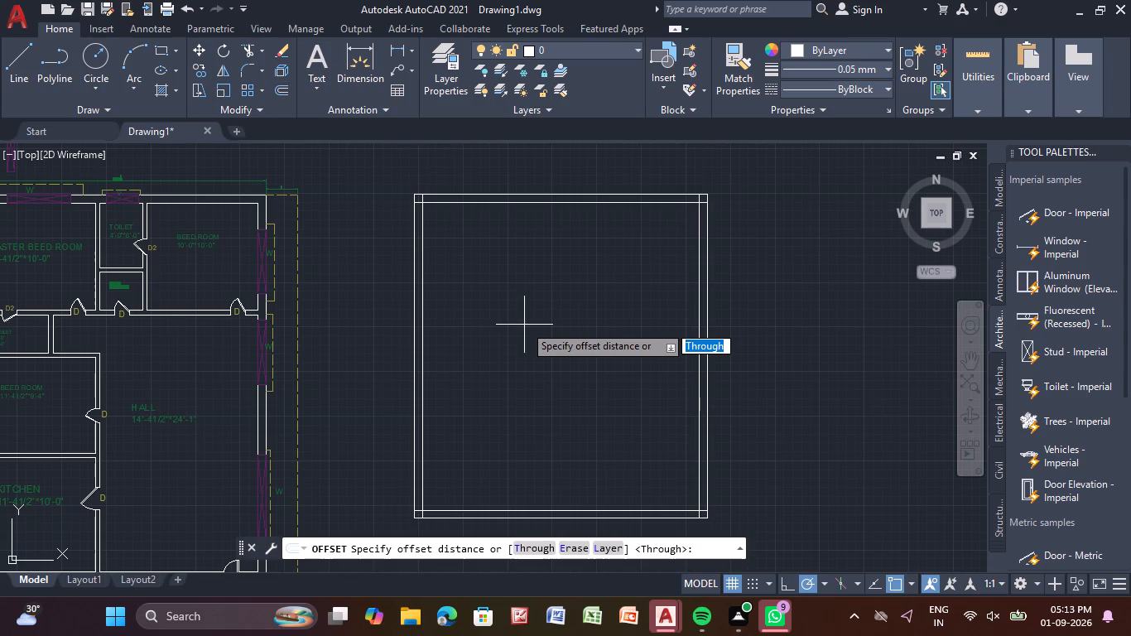
{"action": "key", "text": "Return"}
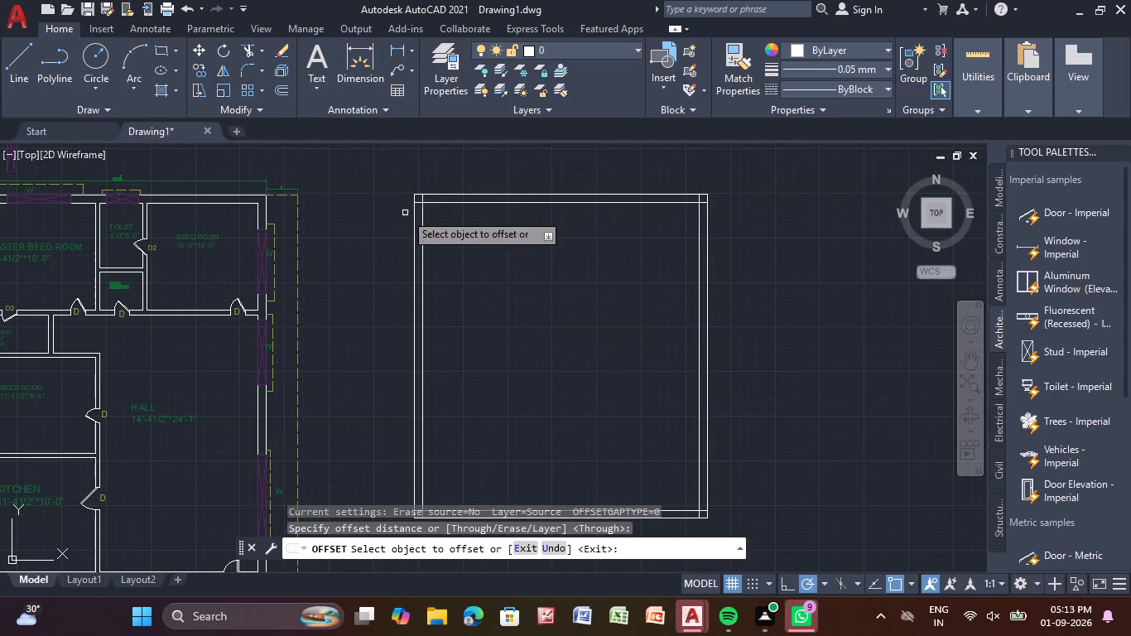
{"action": "left_click", "coordinate": [423, 251]}
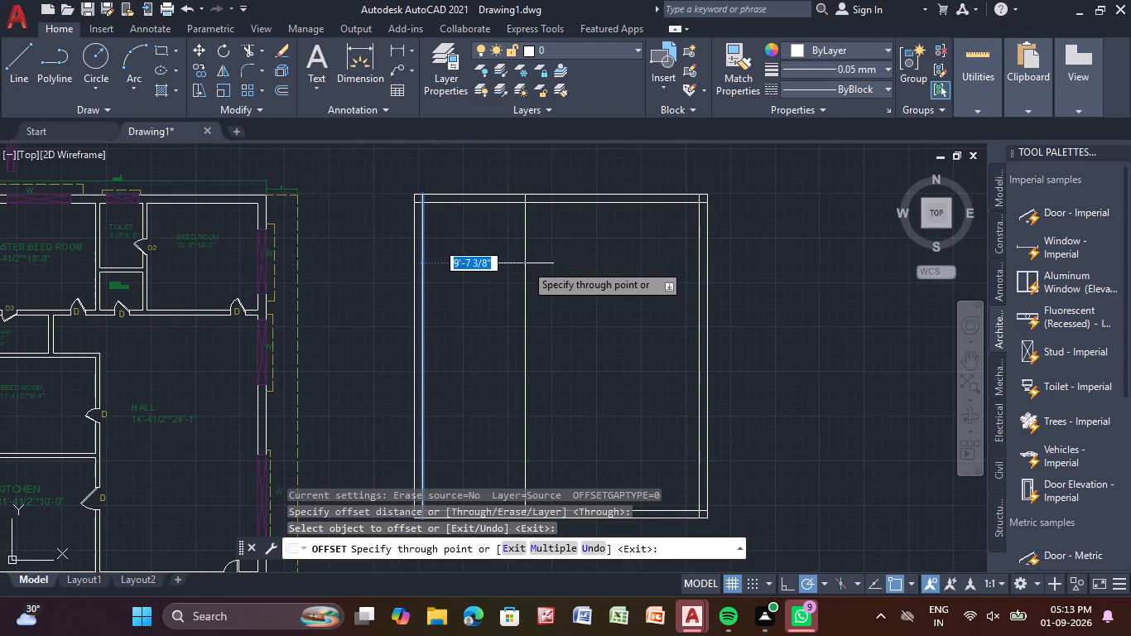
{"action": "type", "text": "11"}
{"action": "key", "text": "apostrophe"}
{"action": "type", "text": "-1-1/2"}
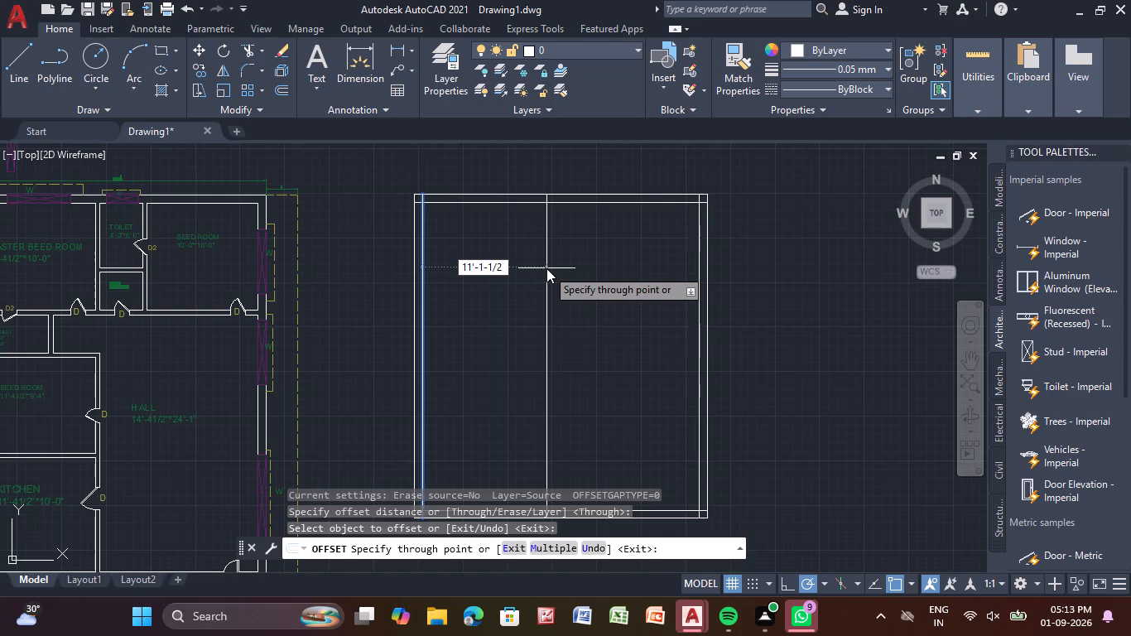
{"action": "key", "text": "shift+quotedbl"}
{"action": "key", "text": "Return"}
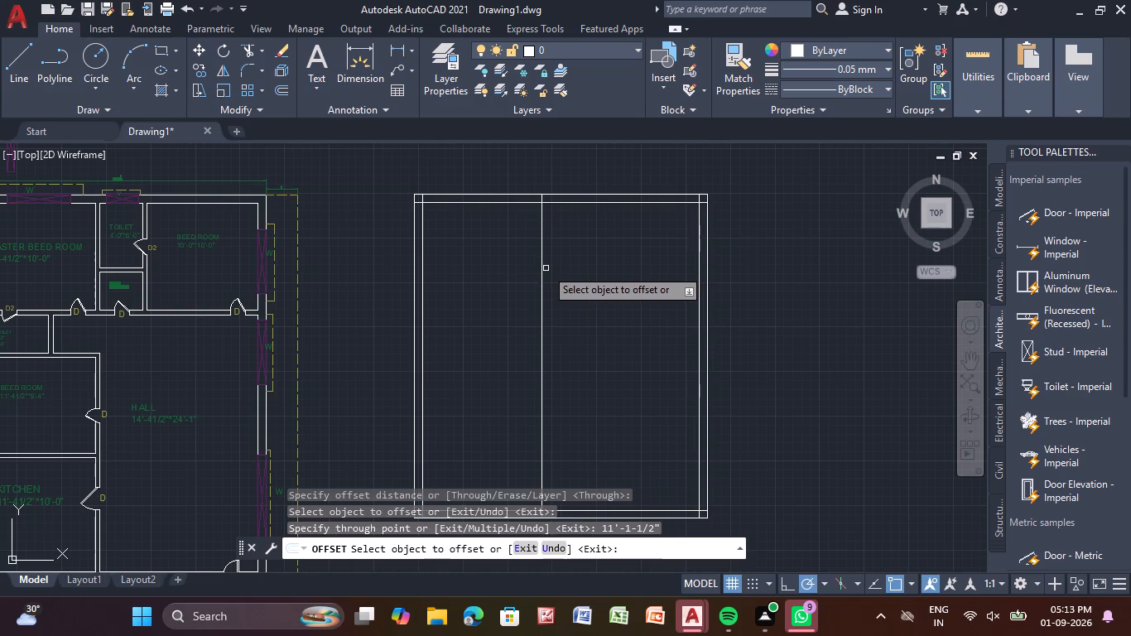
Offset the first vertical partition line 7'-0" to the right to place a second vertical partition line.
{"action": "left_click", "coordinate": [542, 267]}
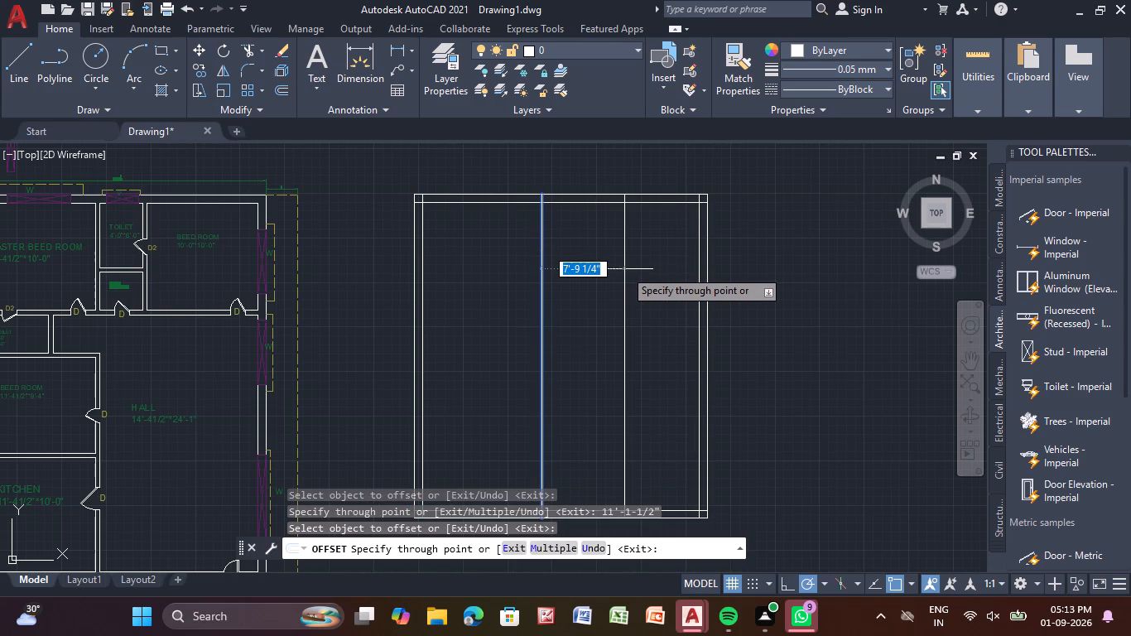
{"action": "key", "text": "7"}
{"action": "key", "text": "apostrophe"}
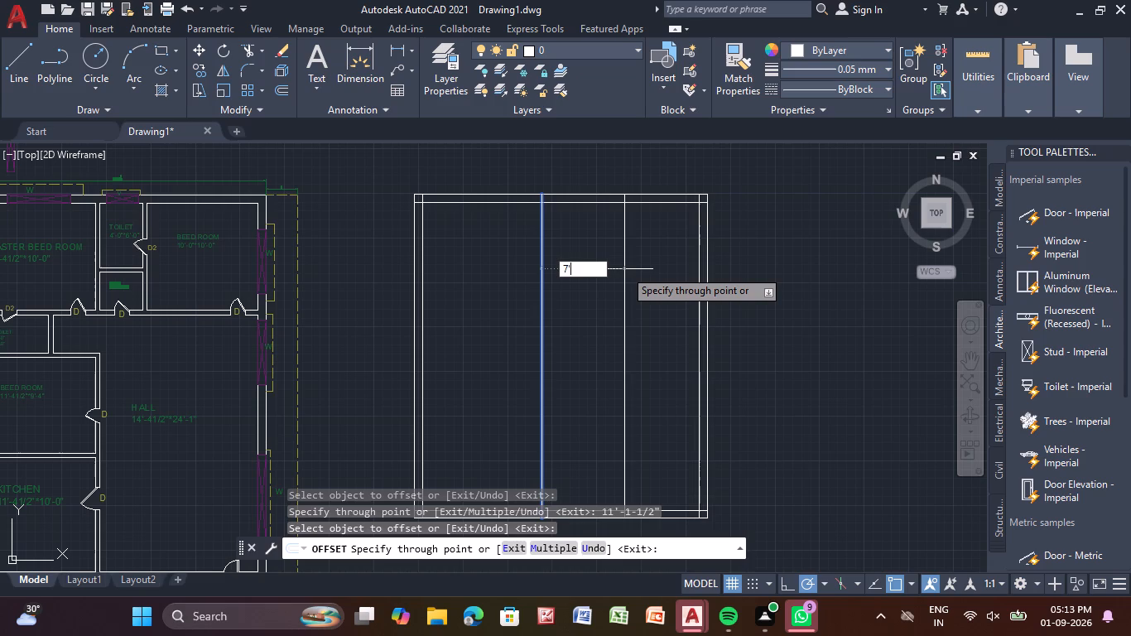
{"action": "key", "text": "minus"}
{"action": "key", "text": "0"}
{"action": "key", "text": "shift+quotedbl"}
{"action": "key", "text": "Return"}
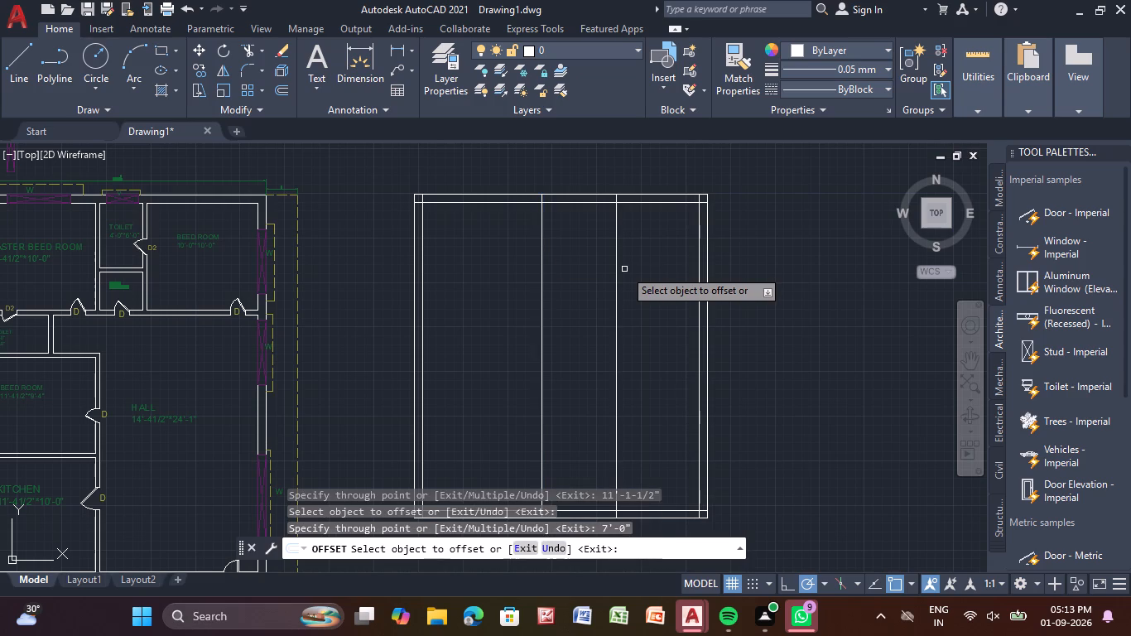
Offset the top wall's inner line 4'-0" downward to place a horizontal partition line.
{"action": "left_click", "coordinate": [583, 206]}
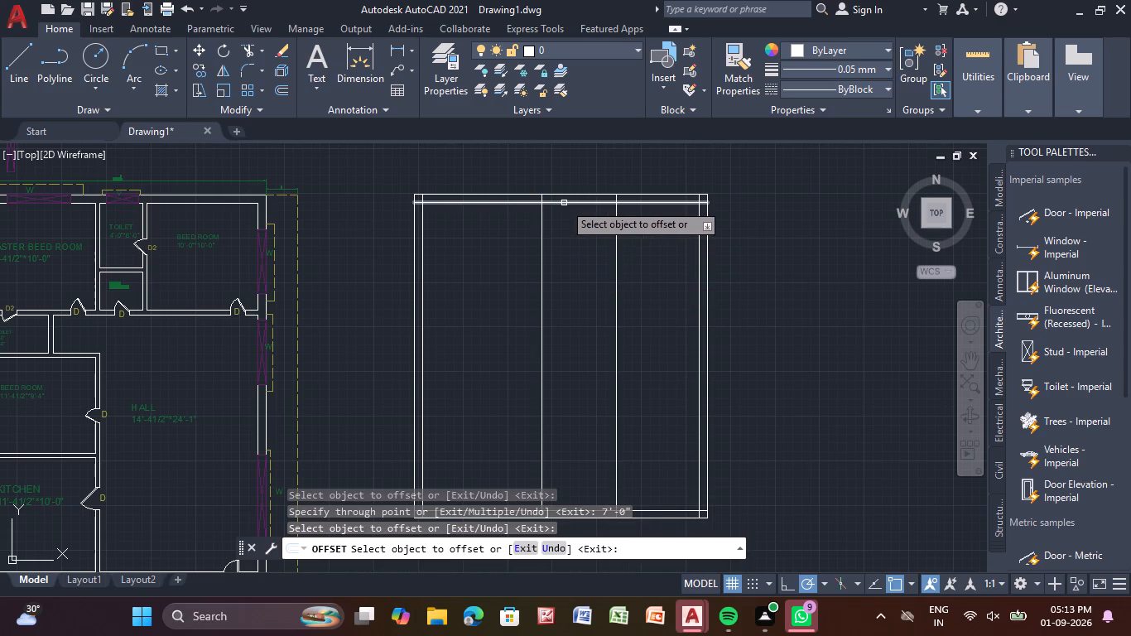
{"action": "left_click", "coordinate": [564, 203]}
{"action": "type", "text": "4'-0\""}
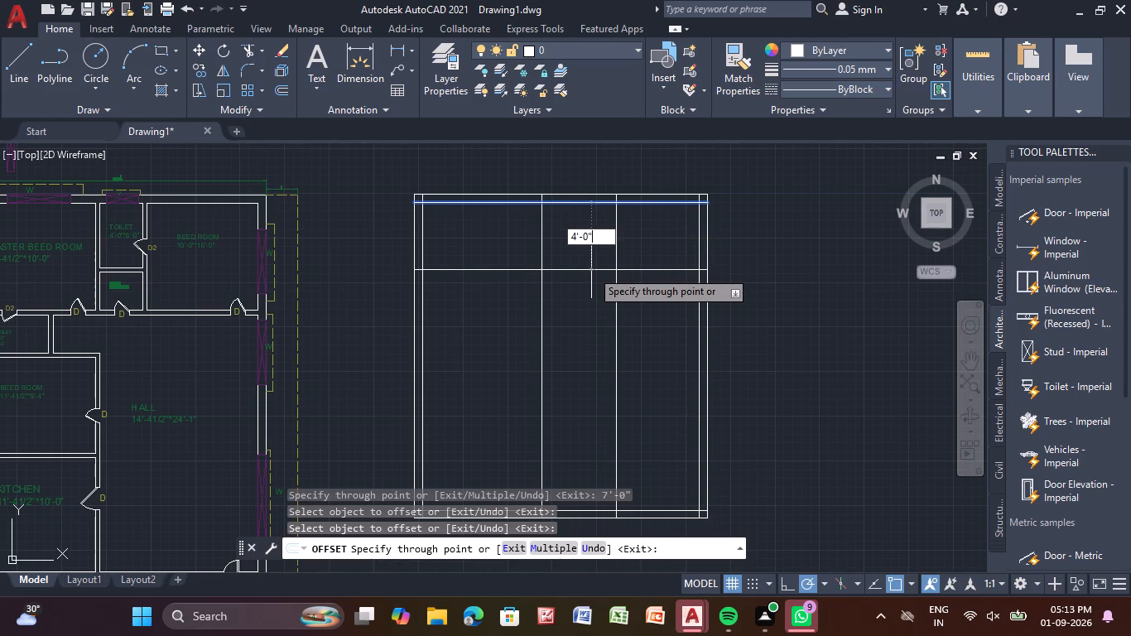
{"action": "key", "text": "Return"}
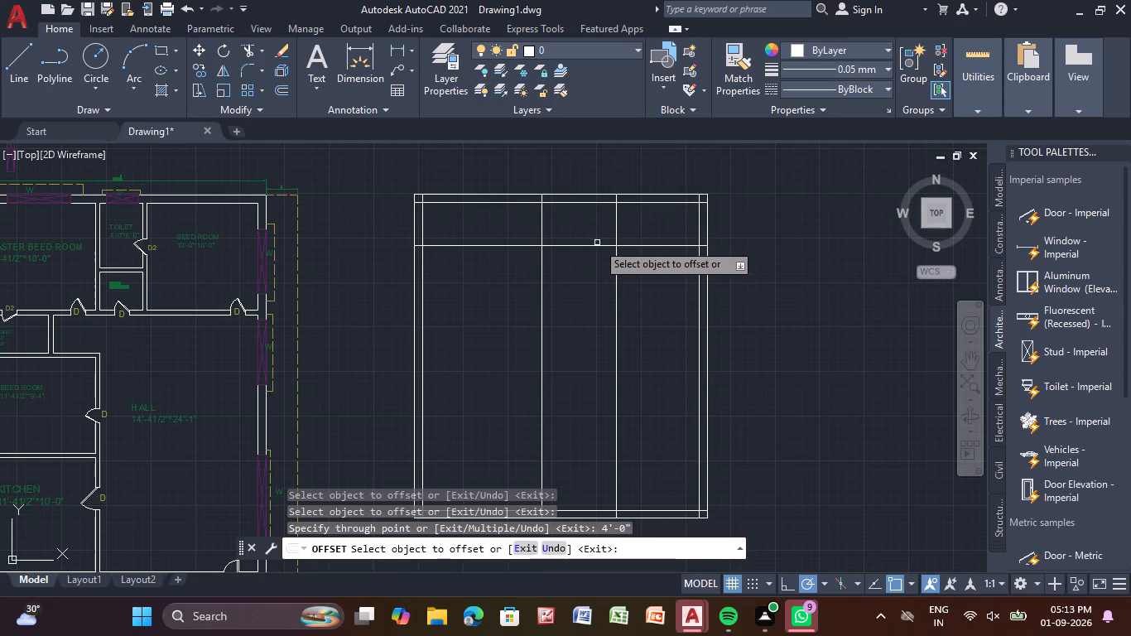
Offset the new horizontal partition line 5" downward to give the partition its thickness.
{"action": "left_click", "coordinate": [595, 244]}
{"action": "key", "text": "5"}
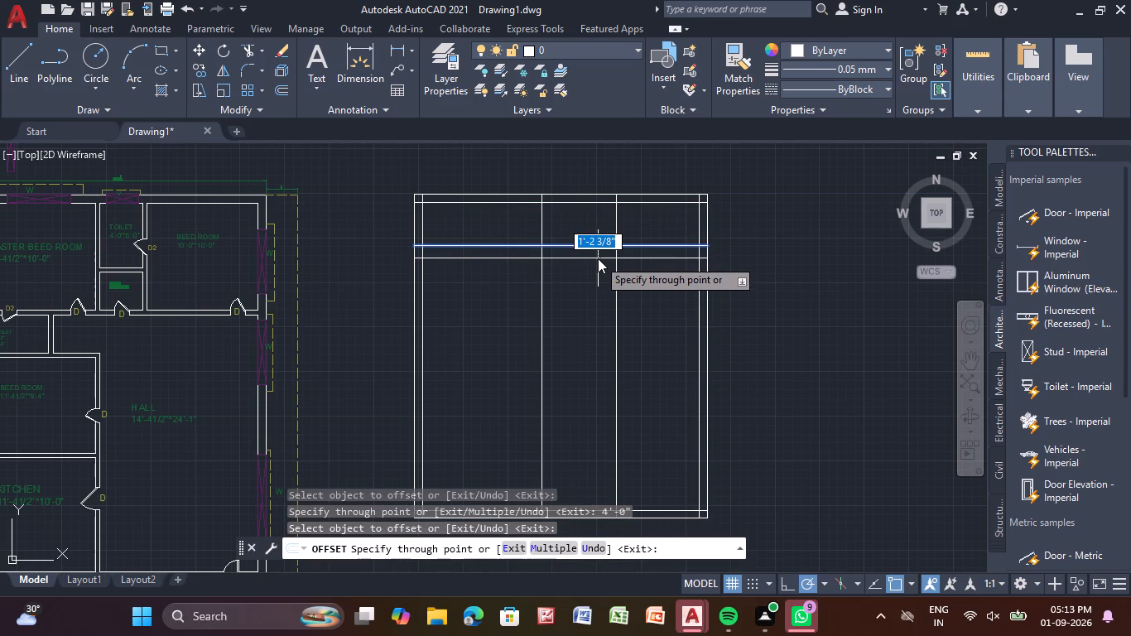
{"action": "key", "text": "shift+quotedbl"}
{"action": "key", "text": "Return"}
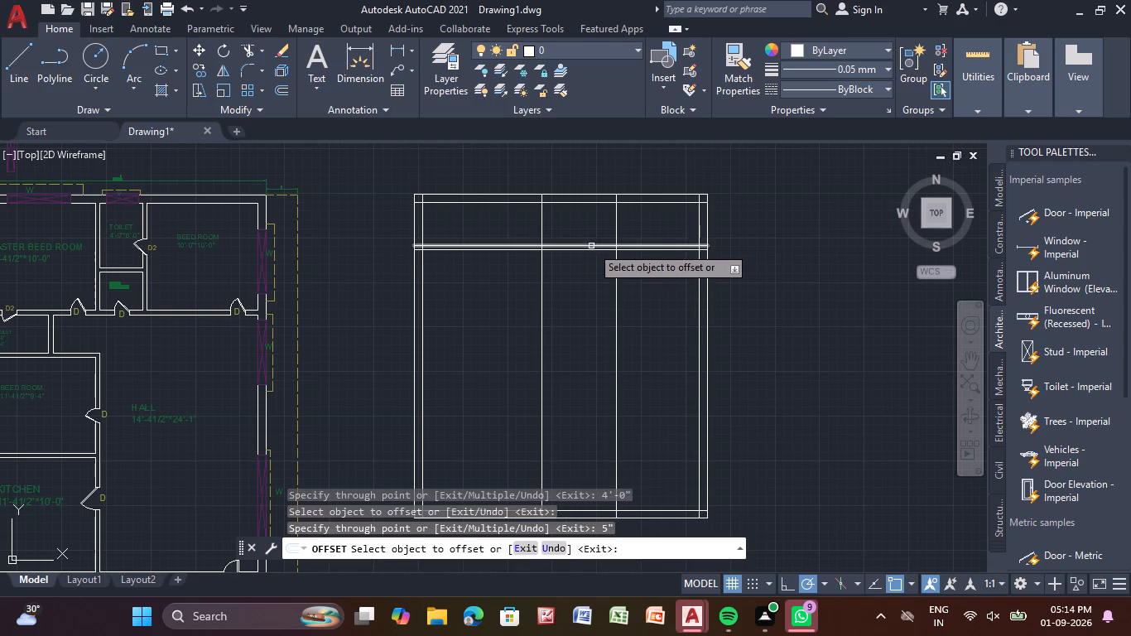
Offset the first vertical partition line 5" to the left to form that partition's thickness.
{"action": "left_click", "coordinate": [543, 290]}
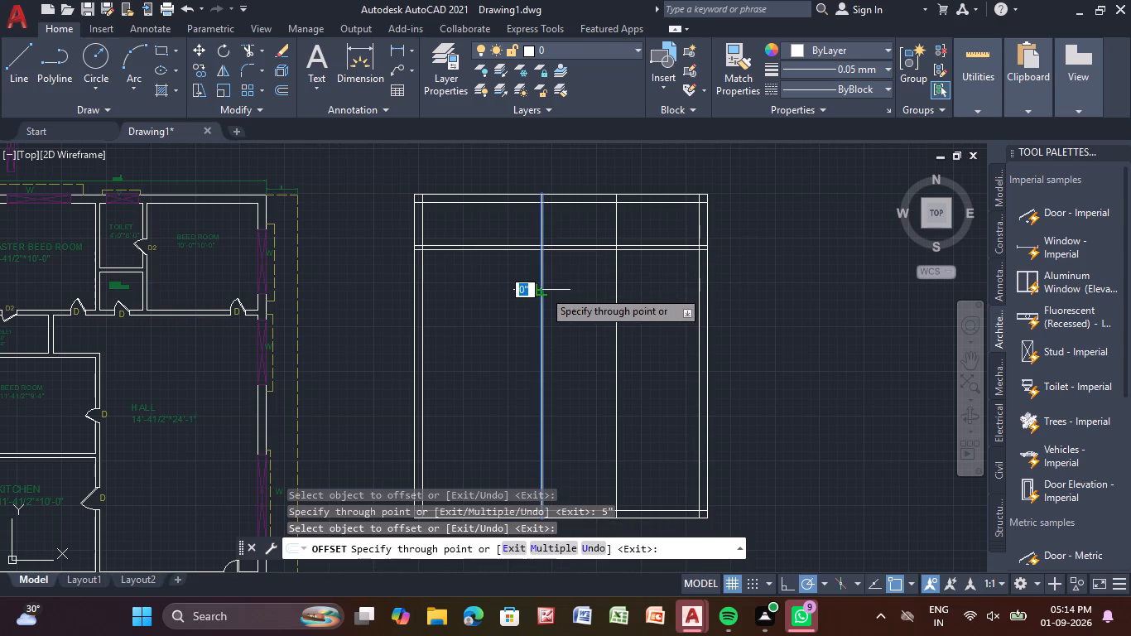
{"action": "key", "text": "5"}
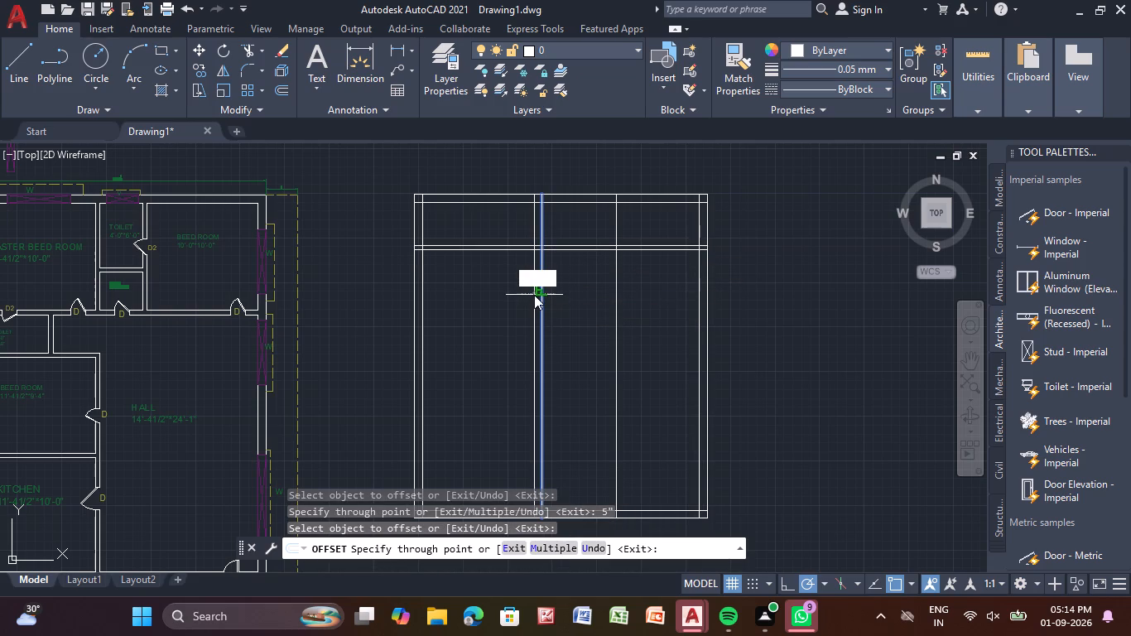
{"action": "key", "text": "shift+quotedbl"}
{"action": "key", "text": "Return"}
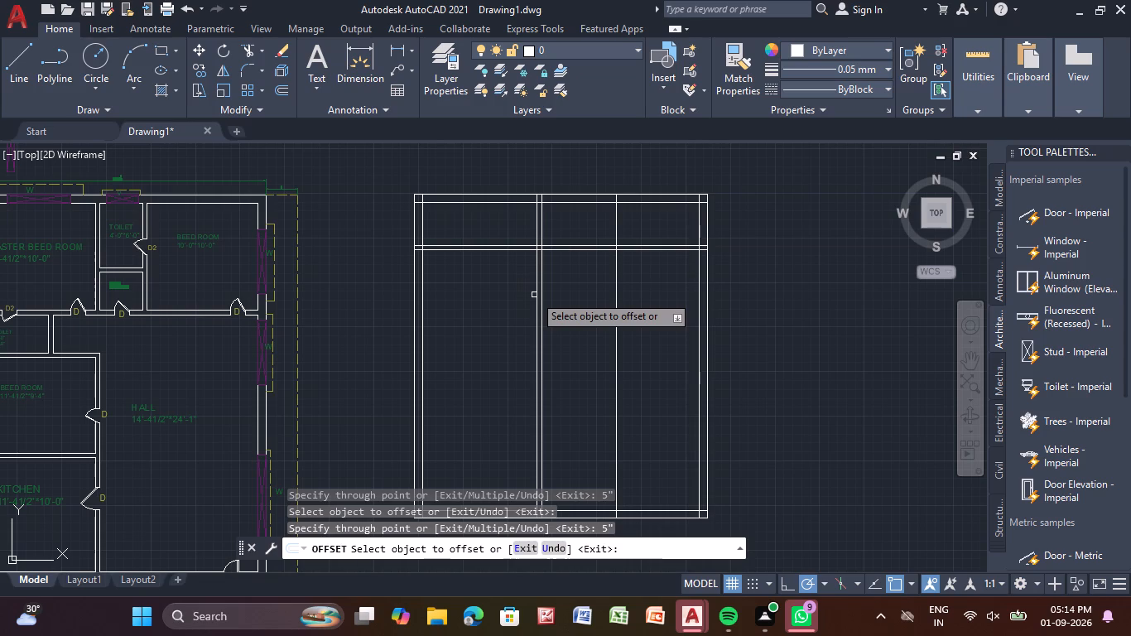
Offset the second vertical partition line 4" to the right to form that partition's thickness.
{"action": "left_click", "coordinate": [617, 324]}
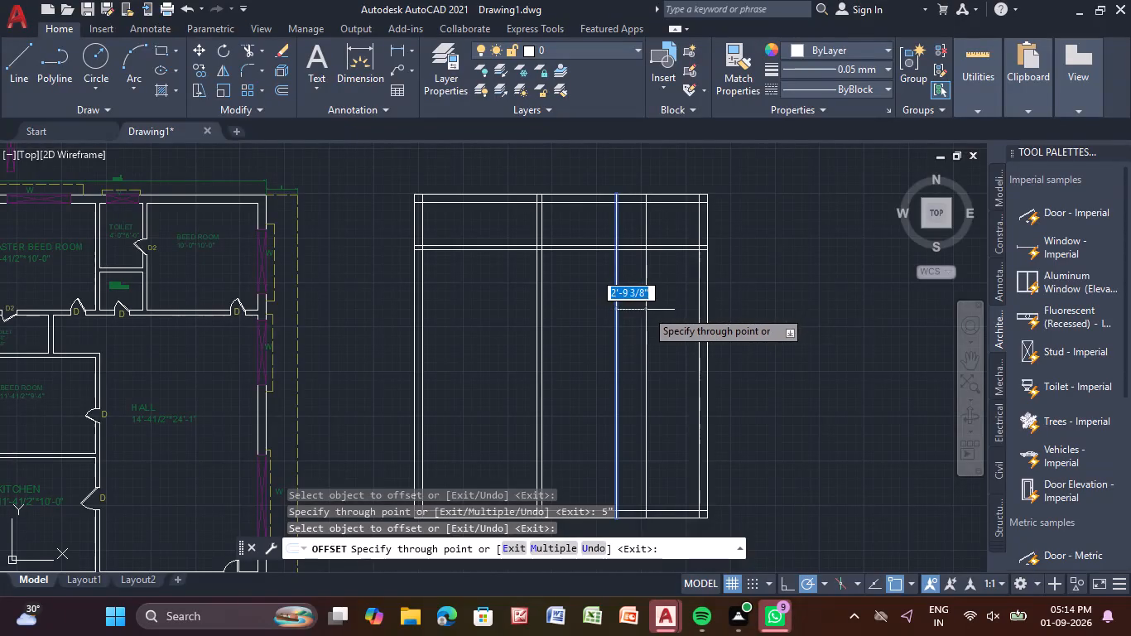
{"action": "key", "text": "4"}
{"action": "key", "text": "shift+quotedbl"}
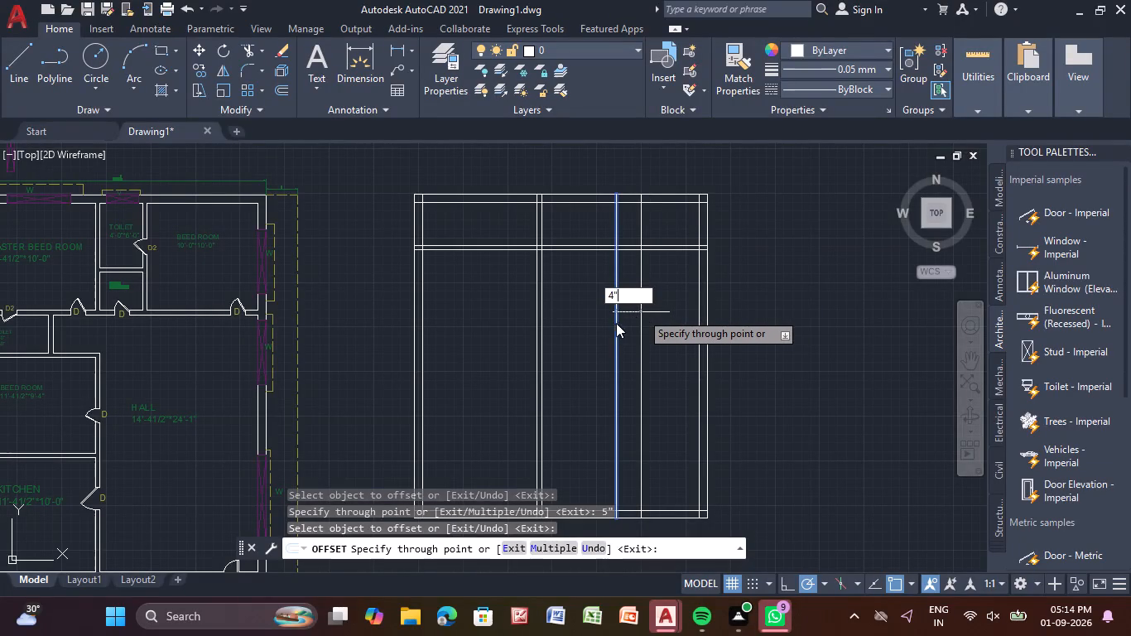
{"action": "key", "text": "Return"}
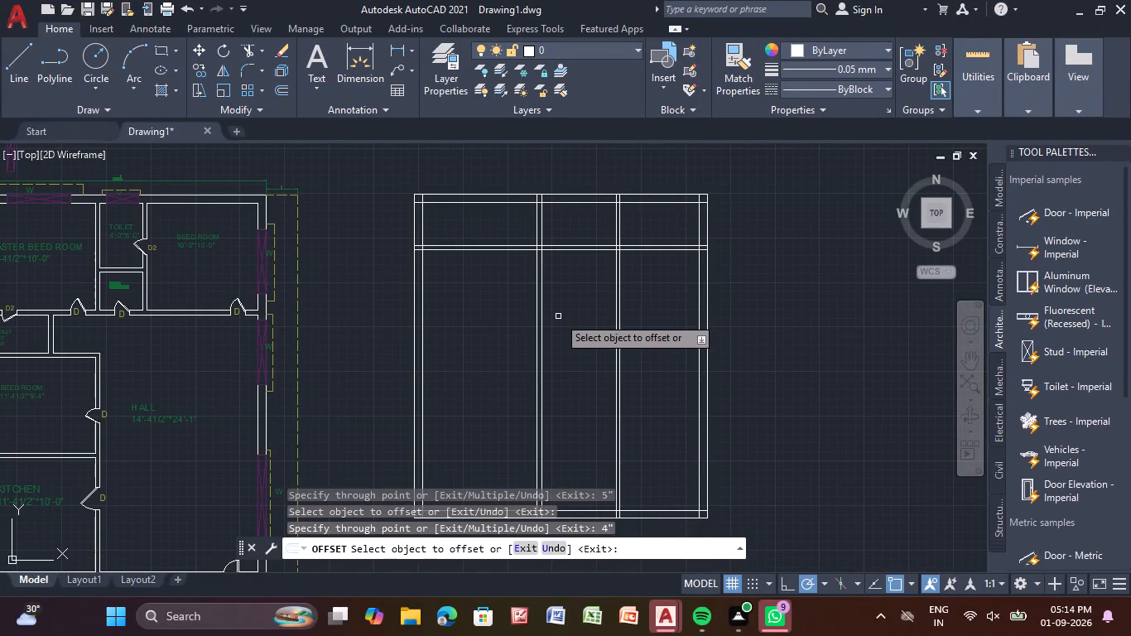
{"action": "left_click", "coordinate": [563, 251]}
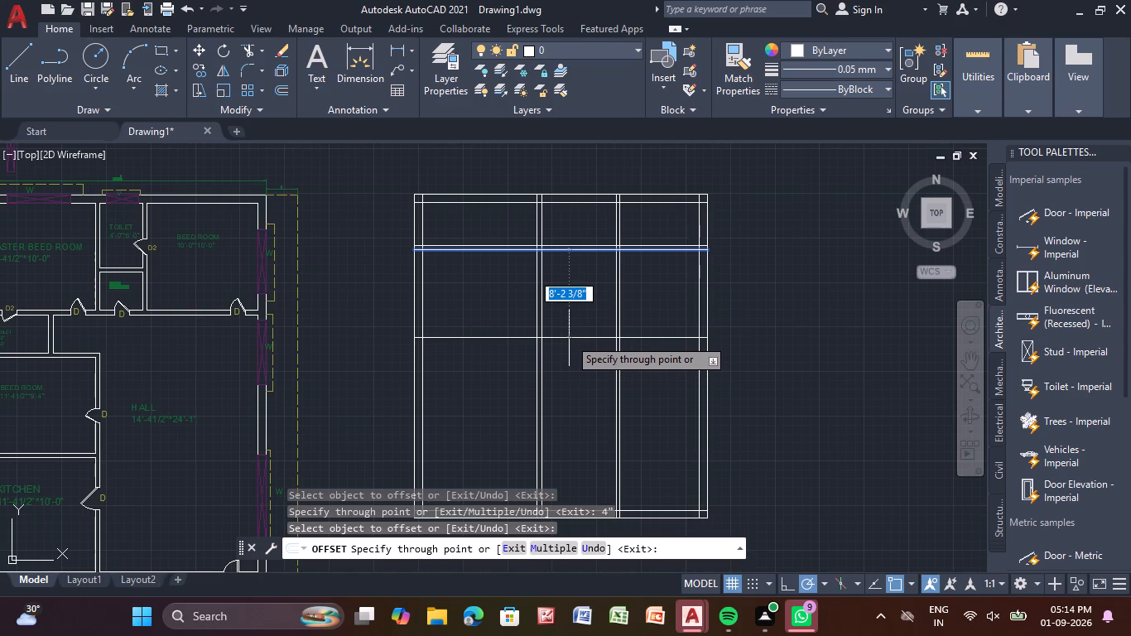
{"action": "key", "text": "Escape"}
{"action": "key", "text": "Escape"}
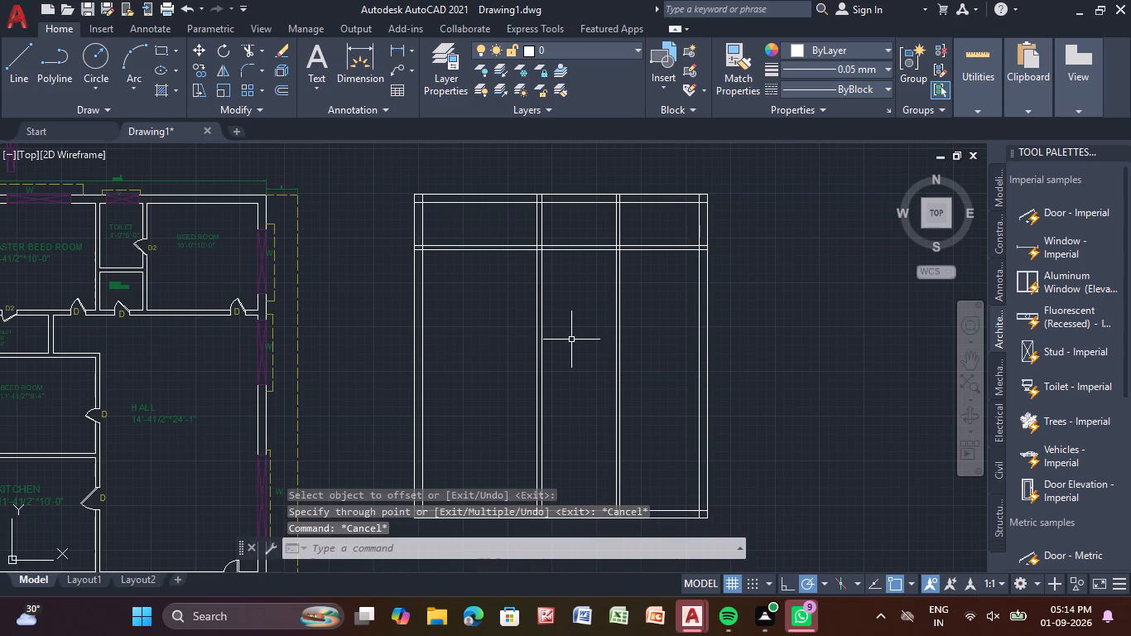
Trim both horizontal partition lines between the left wall's inner line and the first vertical partition, and end the Trim command.
{"action": "left_click", "coordinate": [240, 46]}
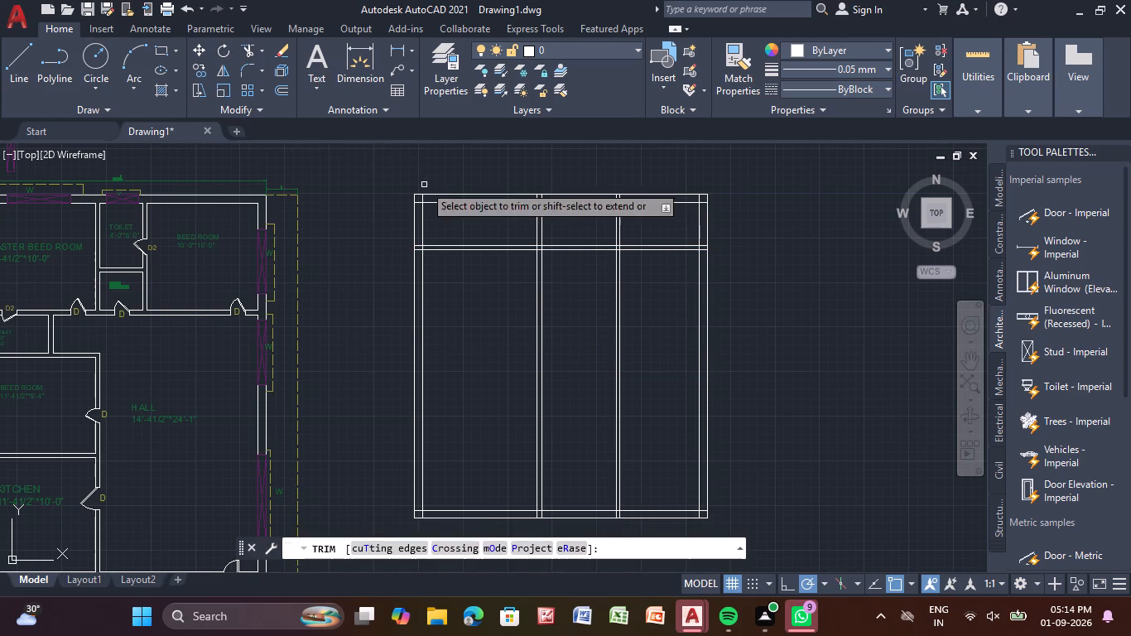
{"action": "left_click_drag", "start_coordinate": [496, 226], "coordinate": [484, 286]}
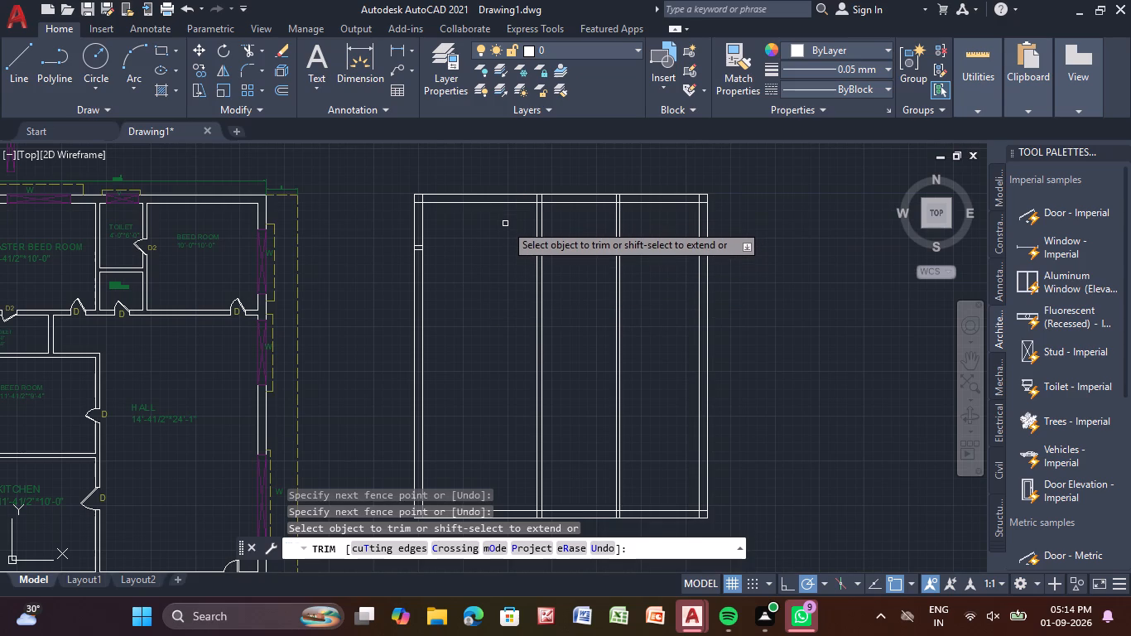
{"action": "key", "text": "Escape"}
{"action": "key", "text": "Escape"}
{"action": "key", "text": "Escape"}
{"action": "key", "text": "Escape"}
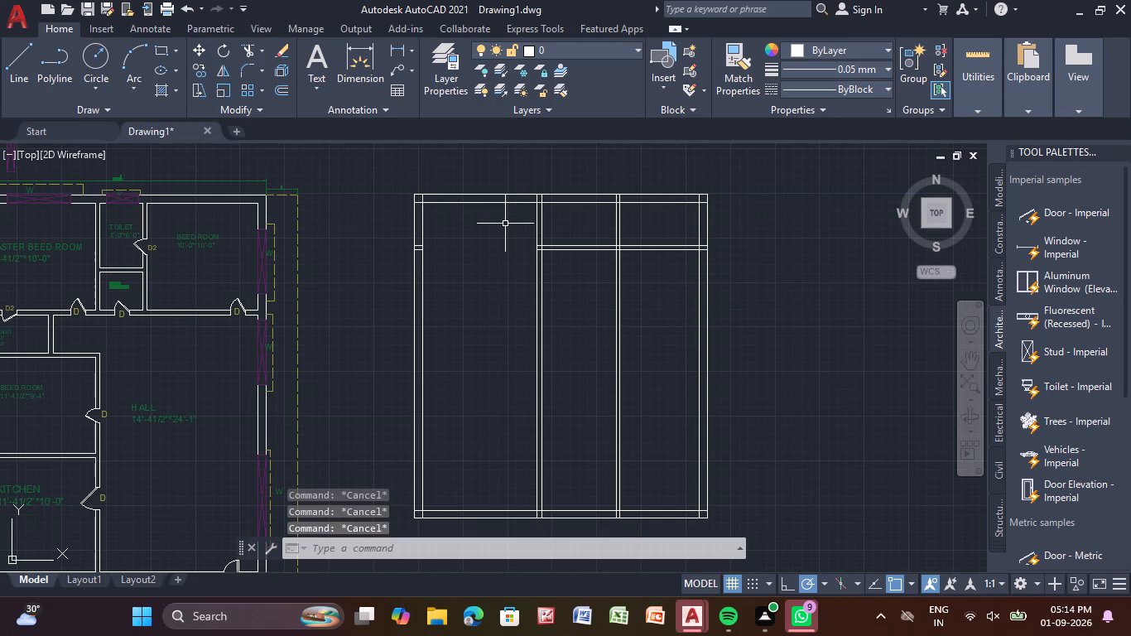
Offset the top exterior wall's inner line 16'-7" downward to start a lower horizontal partition.
{"action": "left_click", "coordinate": [290, 94]}
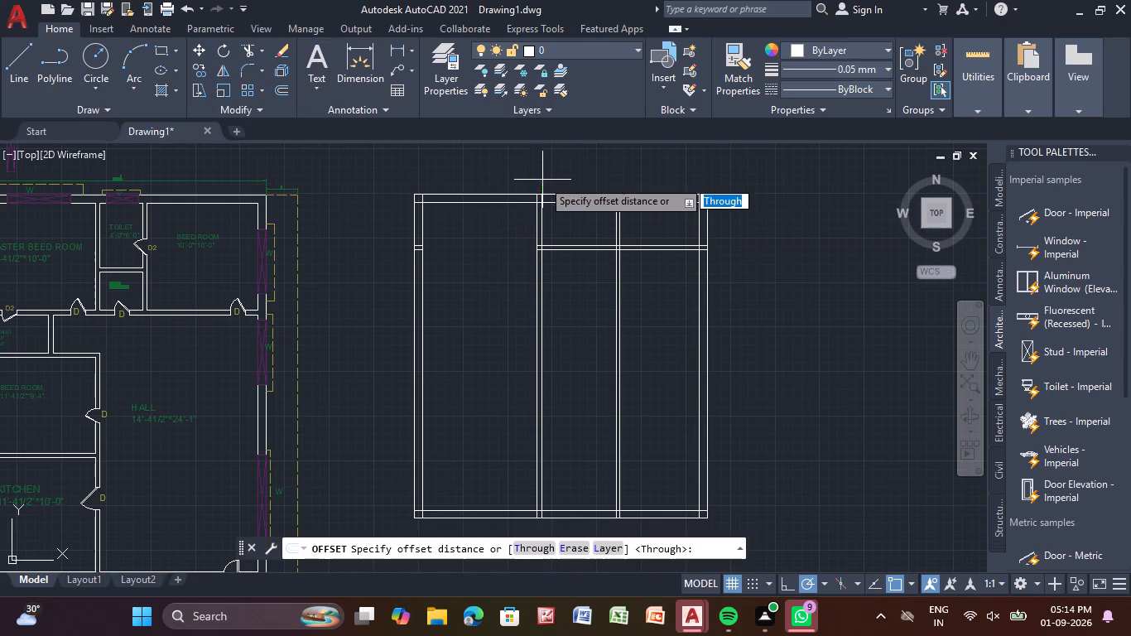
{"action": "key", "text": "Return"}
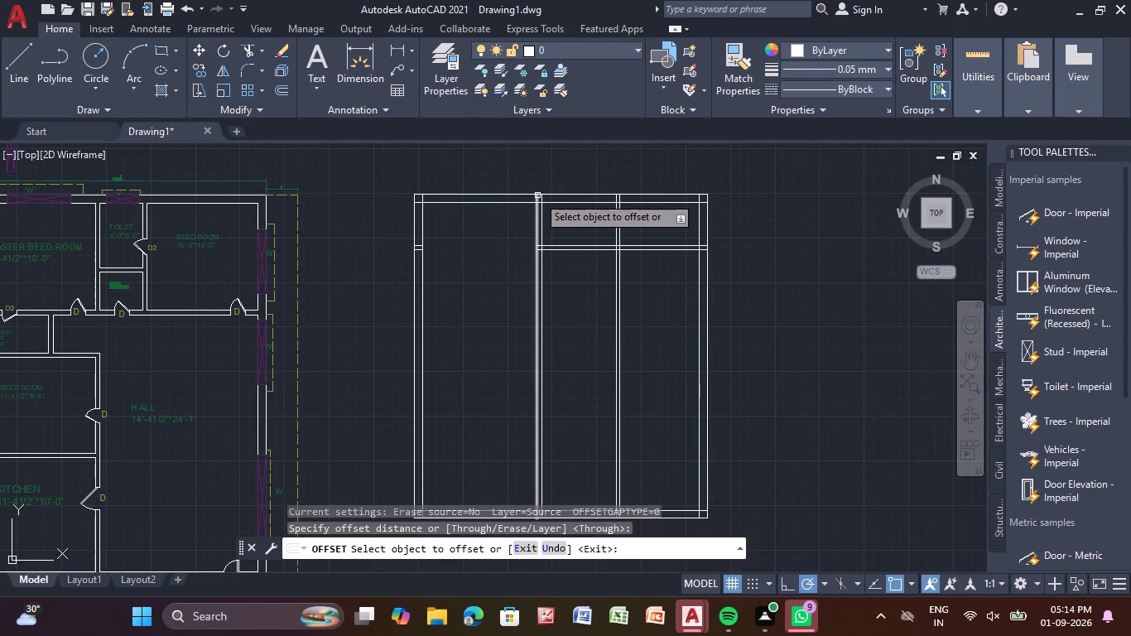
{"action": "left_click", "coordinate": [493, 204]}
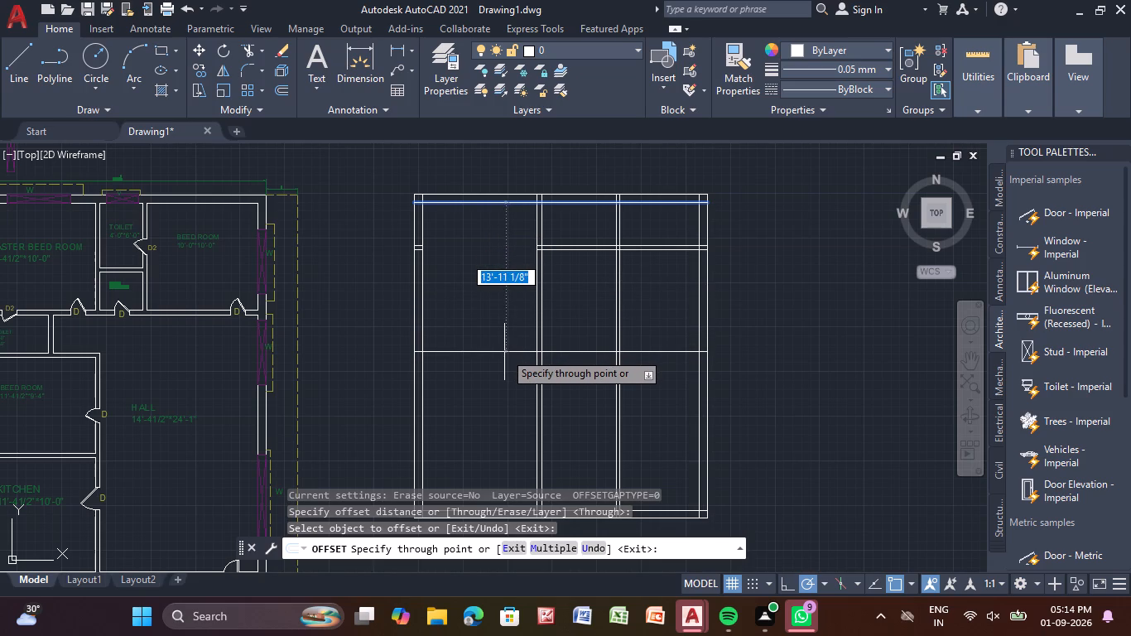
{"action": "key", "text": "1"}
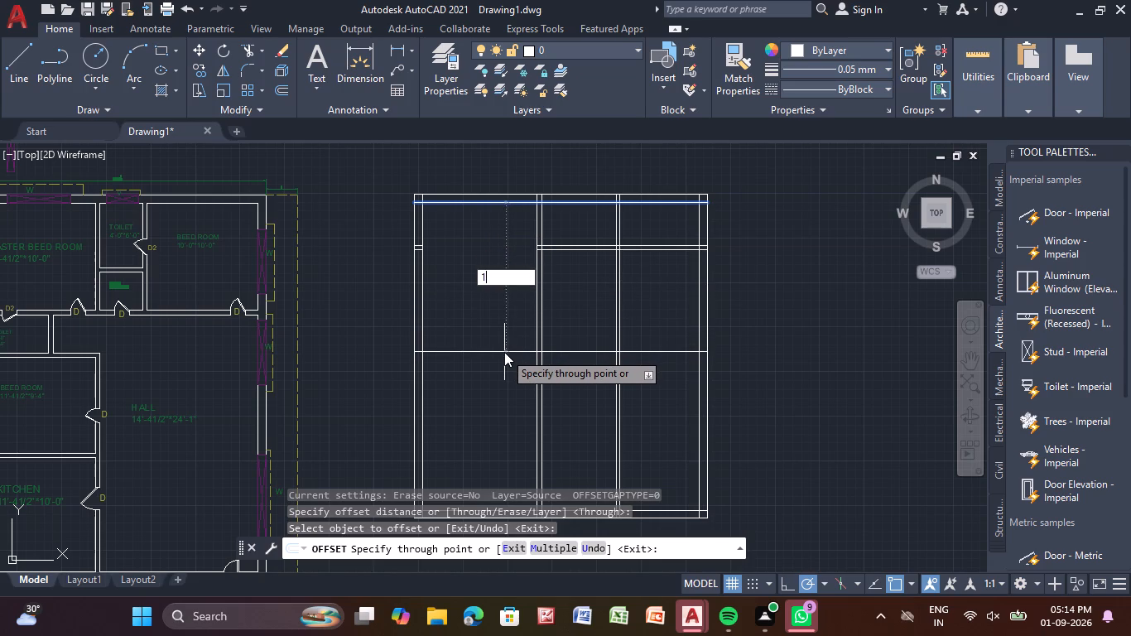
{"action": "type", "text": "6'-"}
{"action": "key", "text": "7"}
{"action": "key", "text": "shift+quotedbl"}
{"action": "key", "text": "Return"}
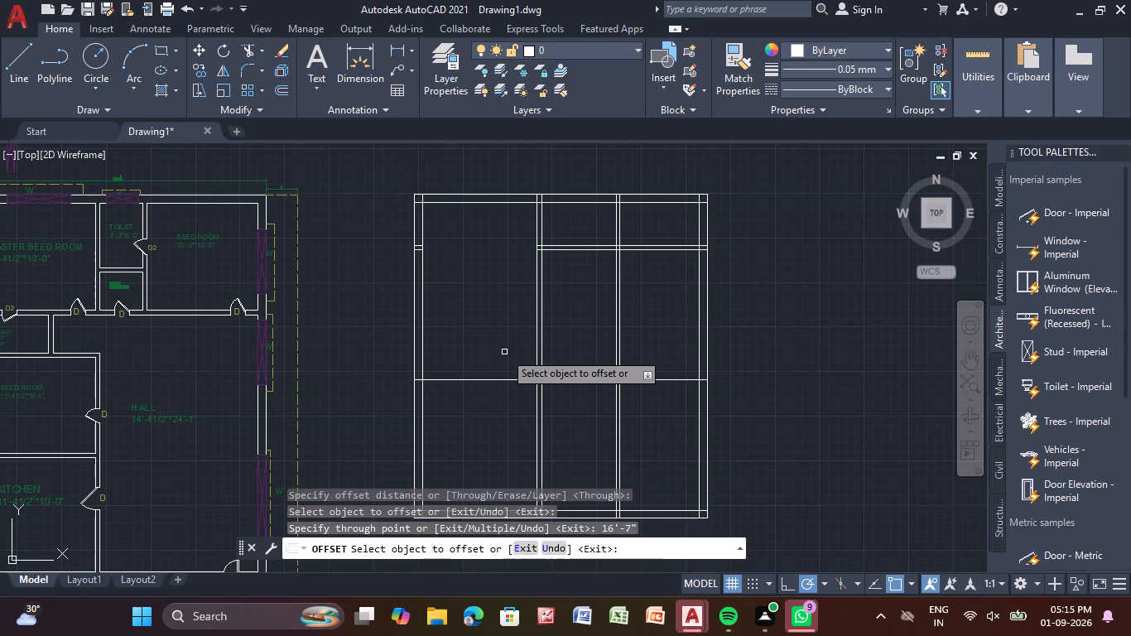
Offset the new lower horizontal partition line 5" upward to form its thickness, and end the Offset command.
{"action": "left_click", "coordinate": [489, 379]}
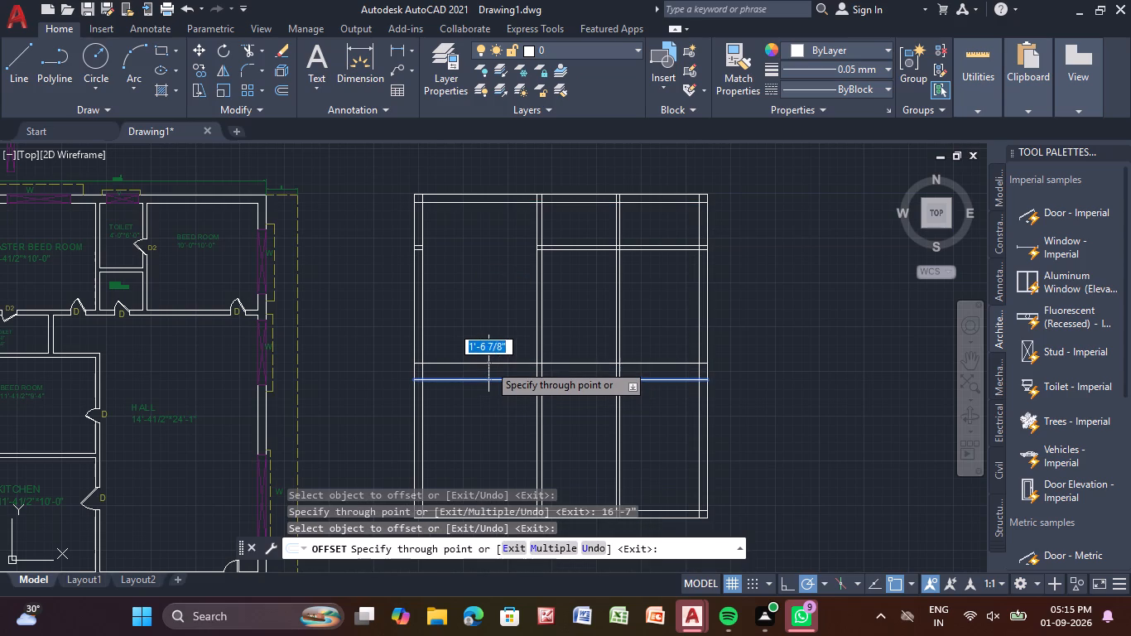
{"action": "key", "text": "5"}
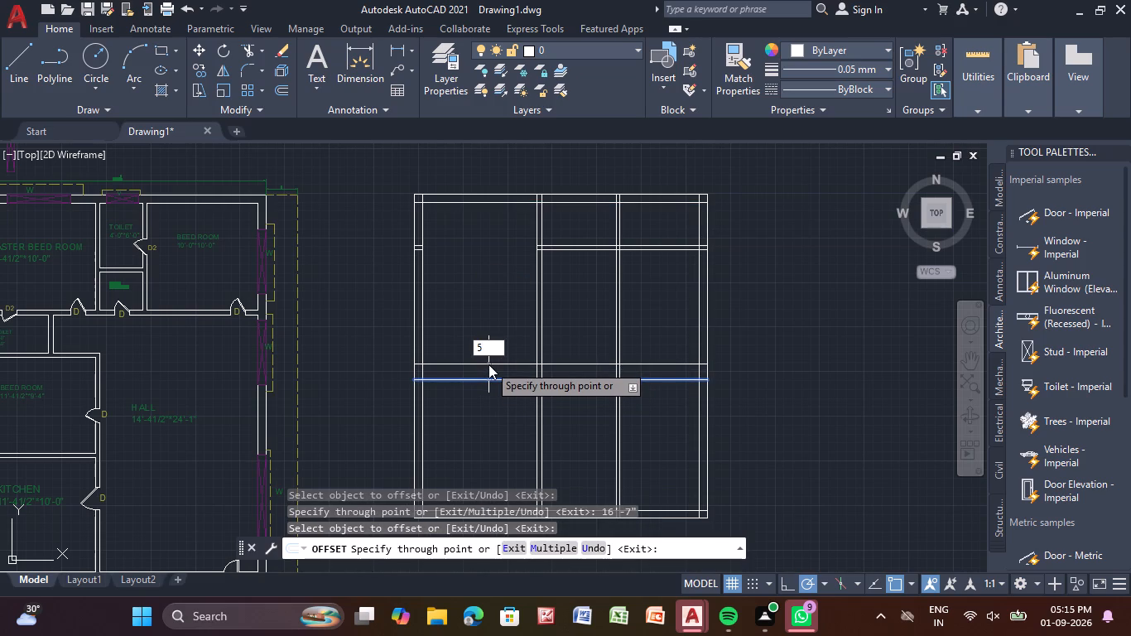
{"action": "key", "text": "shift+quotedbl"}
{"action": "key", "text": "Return"}
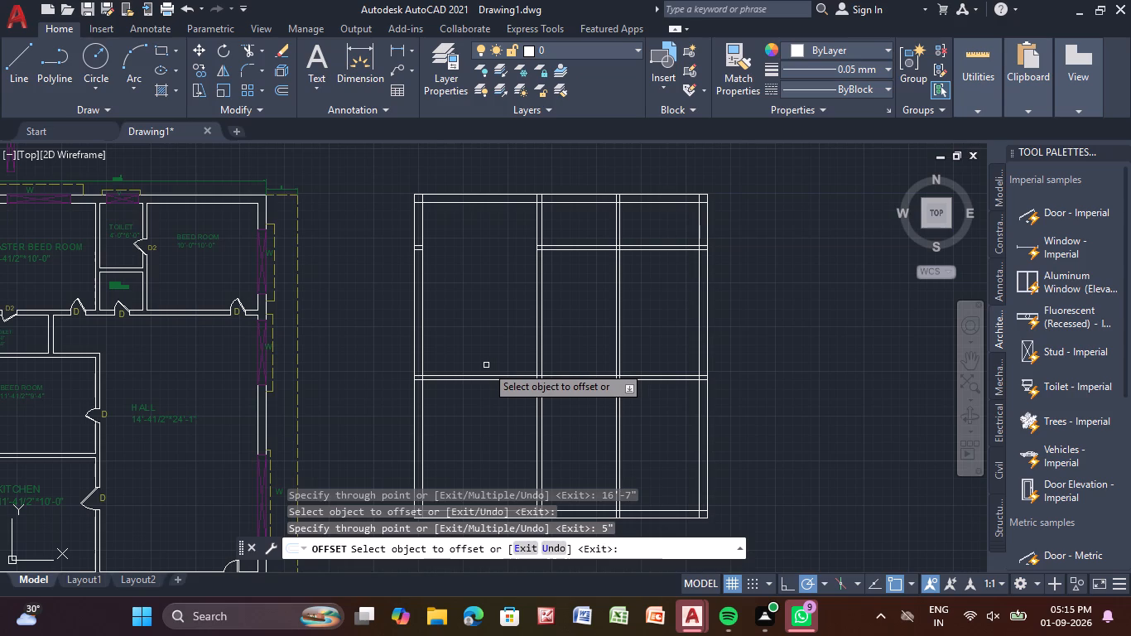
{"action": "key", "text": "Escape"}
{"action": "key", "text": "Escape"}
{"action": "key", "text": "Escape"}
{"action": "key", "text": "Escape"}
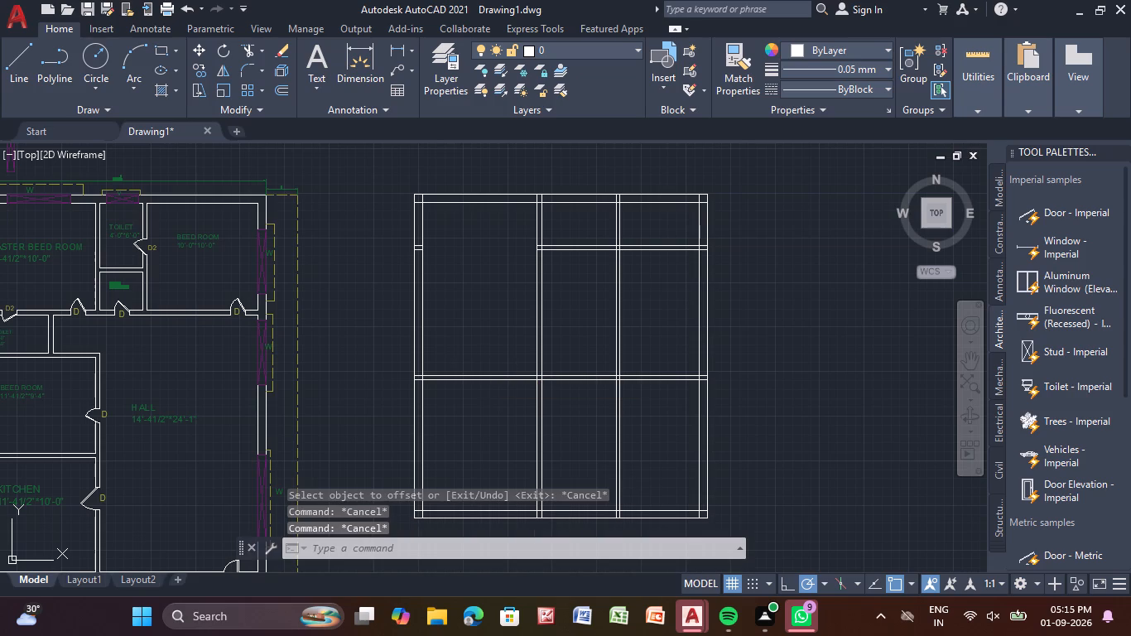
Trim the second vertical partition's two lines between the horizontal partitions and below the lower one, and end the Trim command.
{"action": "left_click", "coordinate": [256, 52]}
{"action": "left_click_drag", "start_coordinate": [590, 310], "coordinate": [627, 306]}
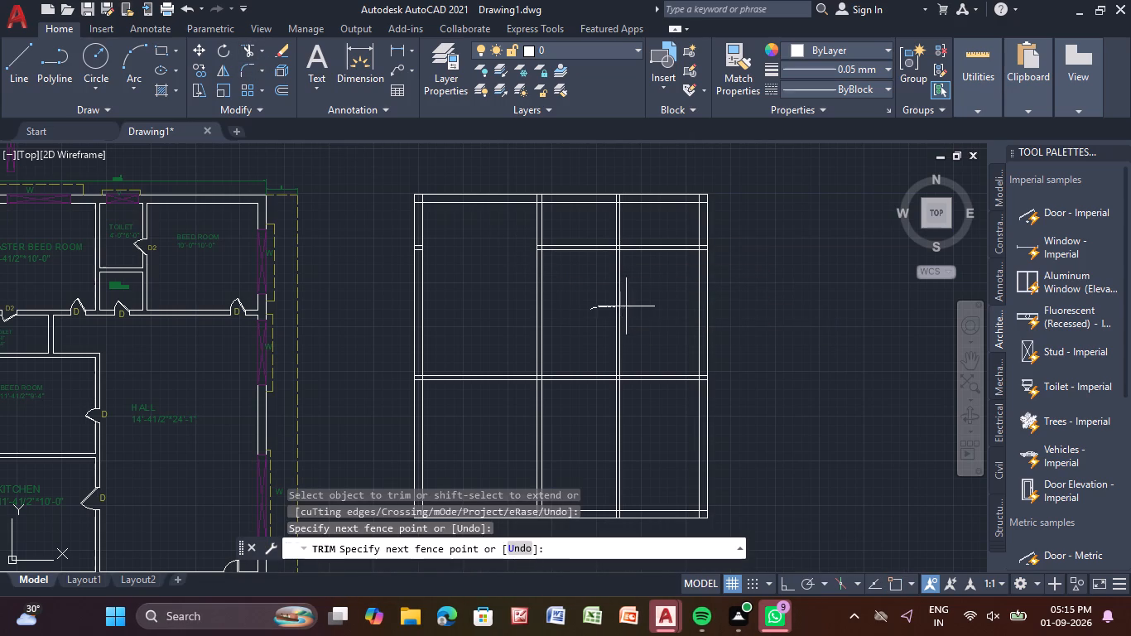
{"action": "left_click_drag", "start_coordinate": [627, 306], "coordinate": [647, 306]}
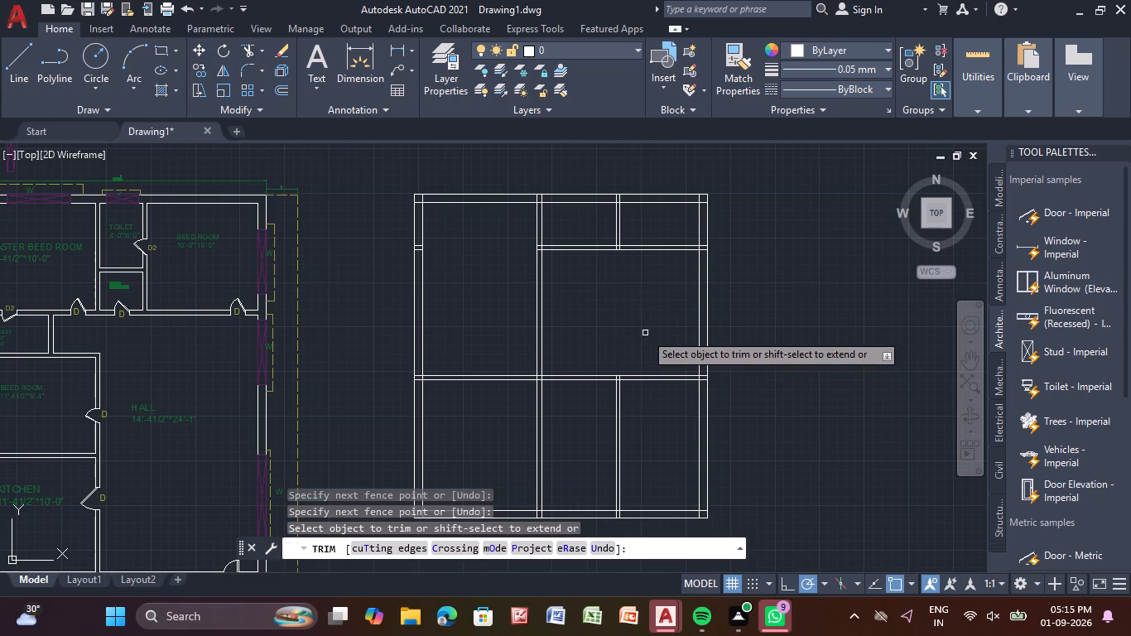
{"action": "middle_click_drag", "start_coordinate": [645, 333], "coordinate": [616, 234]}
{"action": "left_click_drag", "start_coordinate": [599, 312], "coordinate": [565, 335]}
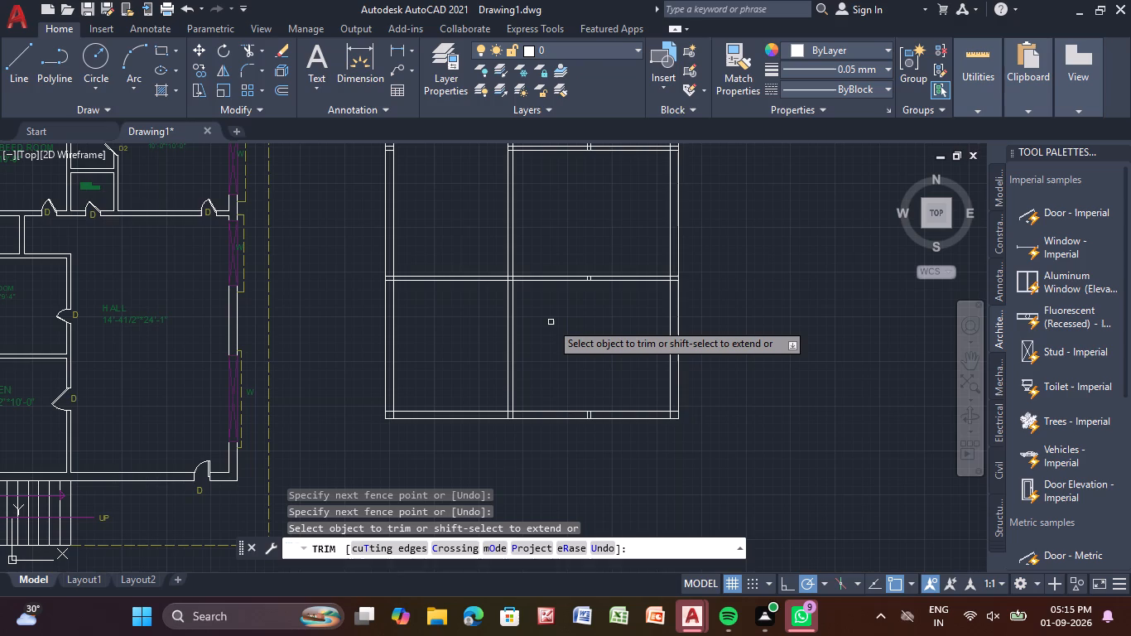
{"action": "middle_click", "coordinate": [549, 321]}
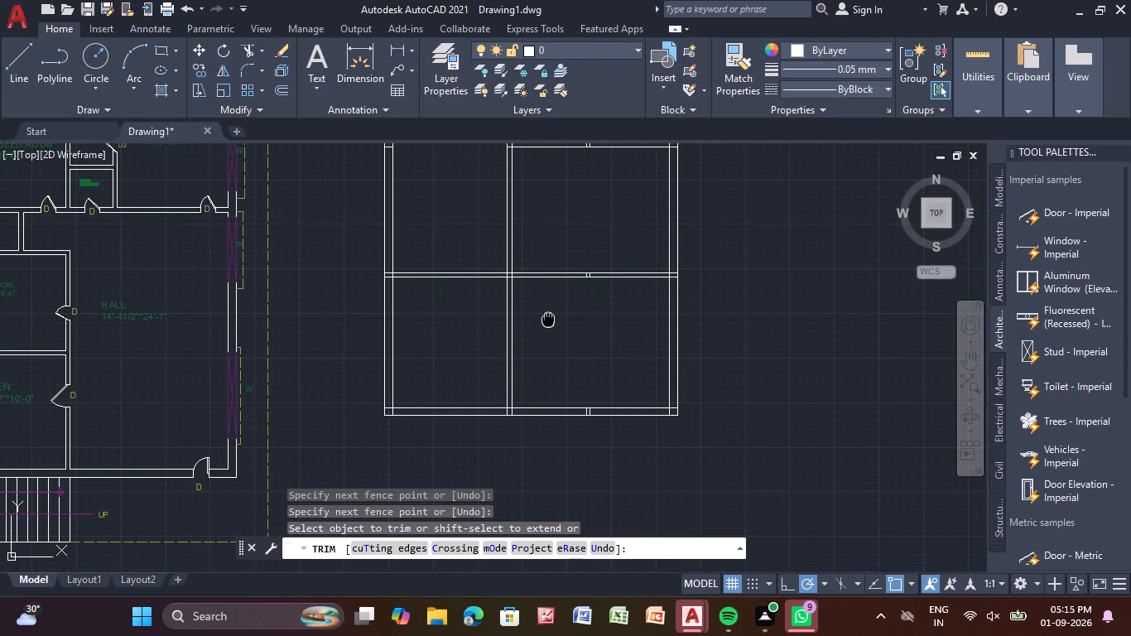
{"action": "key", "text": "Escape"}
{"action": "key", "text": "Escape"}
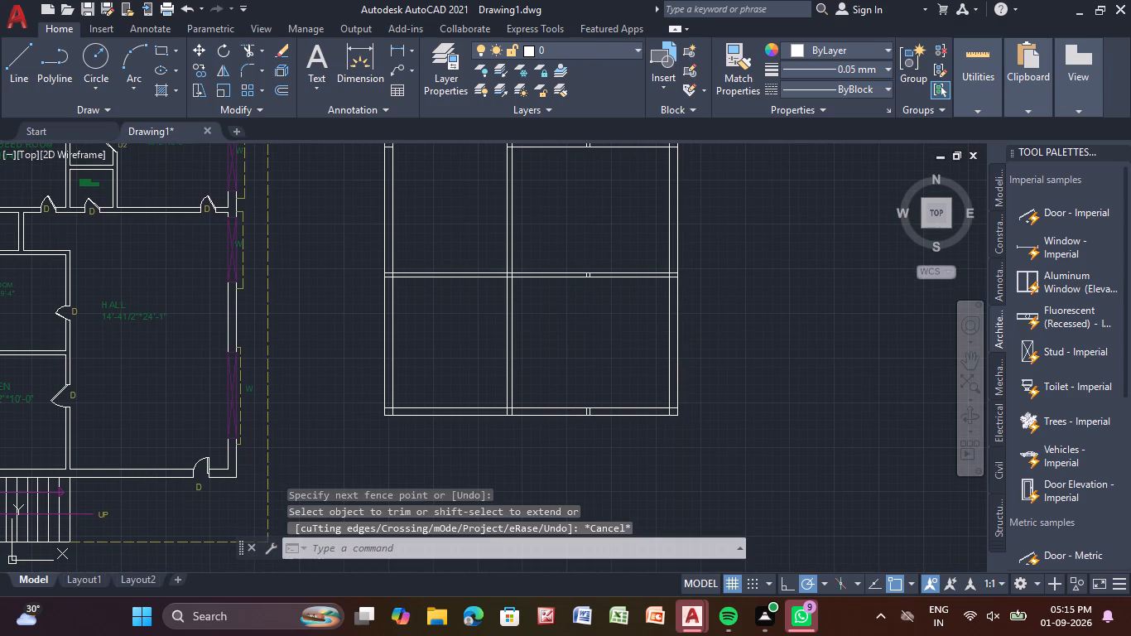
Offset the bottom line of the lower horizontal partition 7'-0" downward, and end the Offset command.
{"action": "left_click", "coordinate": [283, 84]}
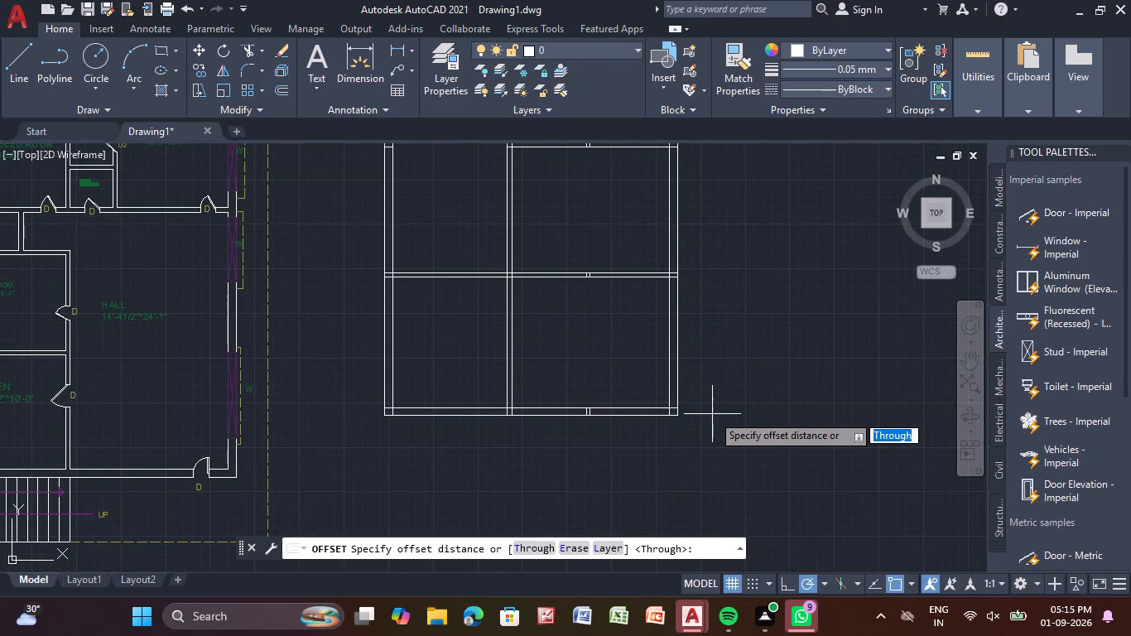
{"action": "key", "text": "Return"}
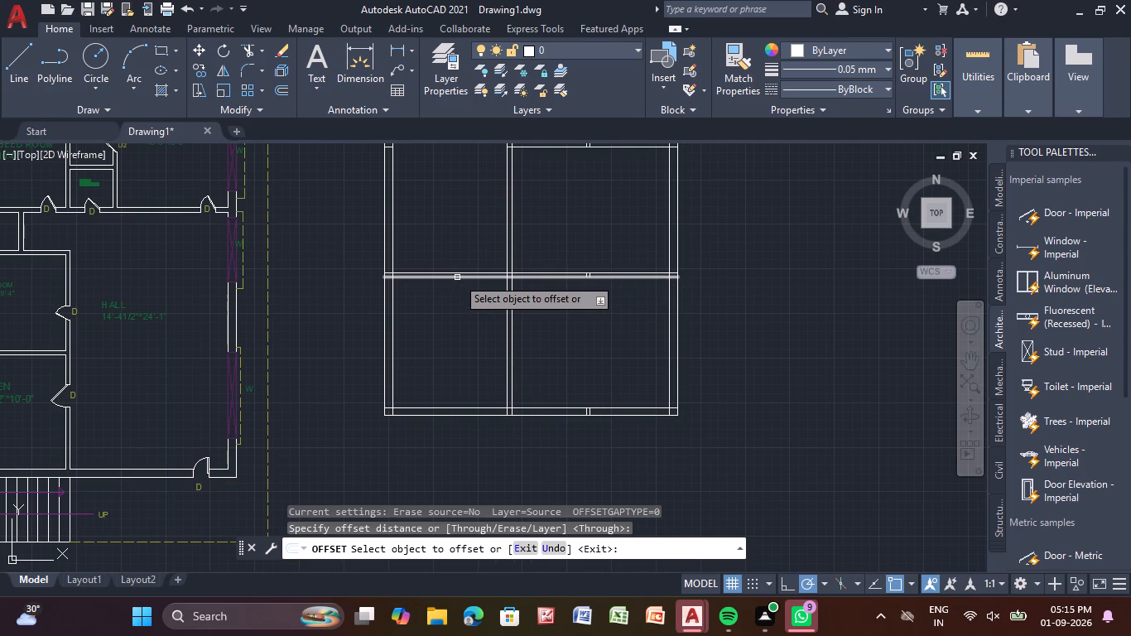
{"action": "left_click", "coordinate": [457, 277]}
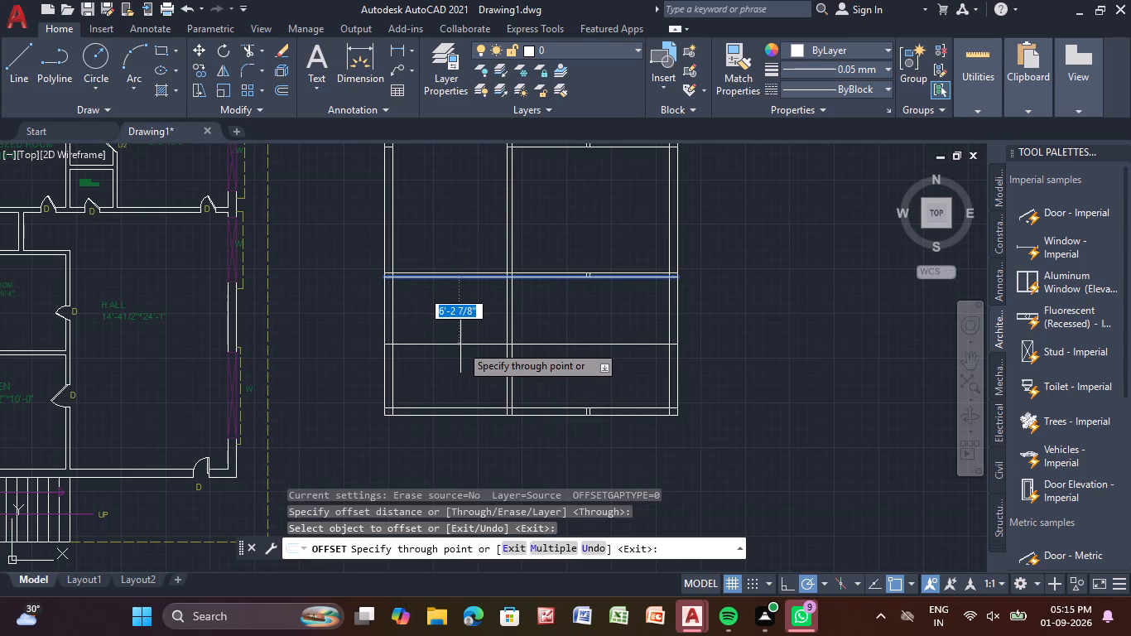
{"action": "type", "text": "7'-0\""}
{"action": "key", "text": "Return"}
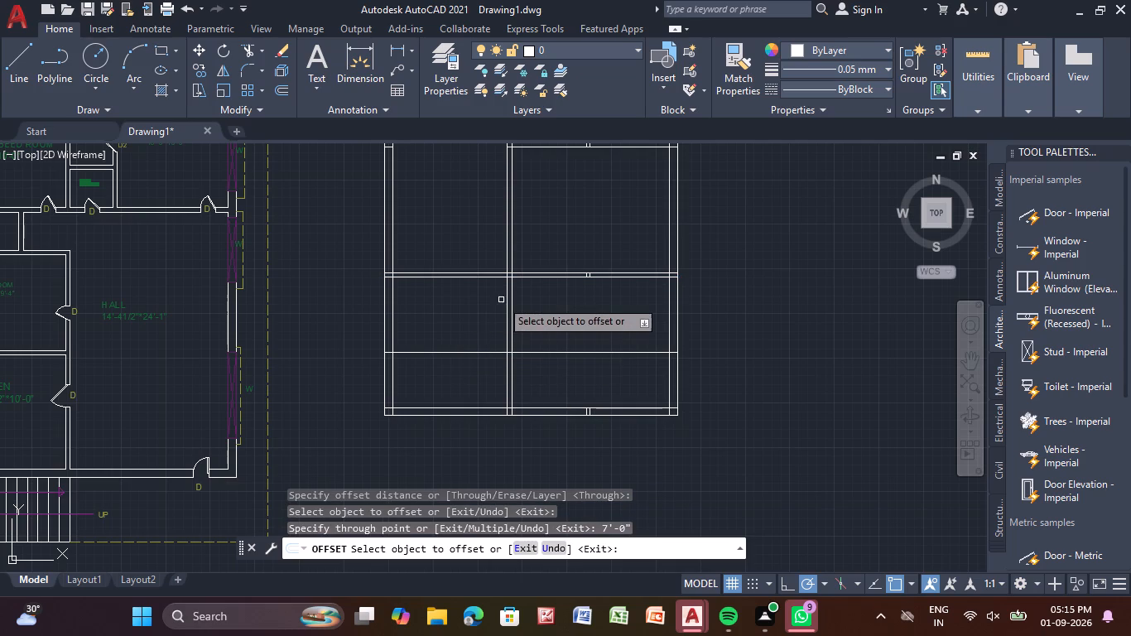
{"action": "left_click", "coordinate": [392, 320]}
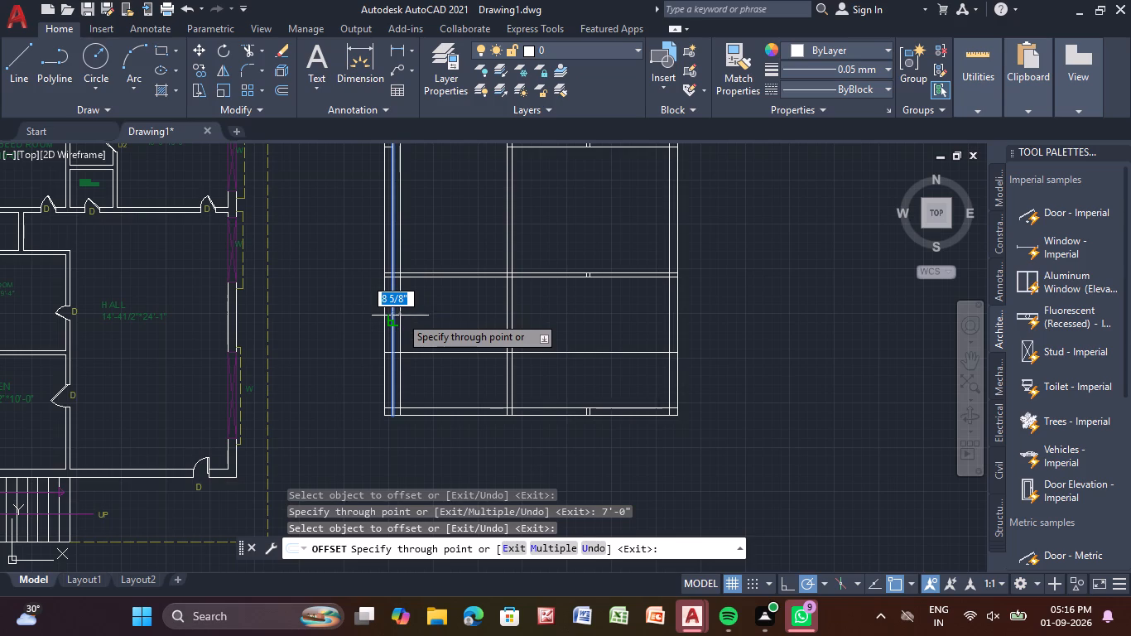
{"action": "key", "text": "Escape"}
{"action": "key", "text": "Escape"}
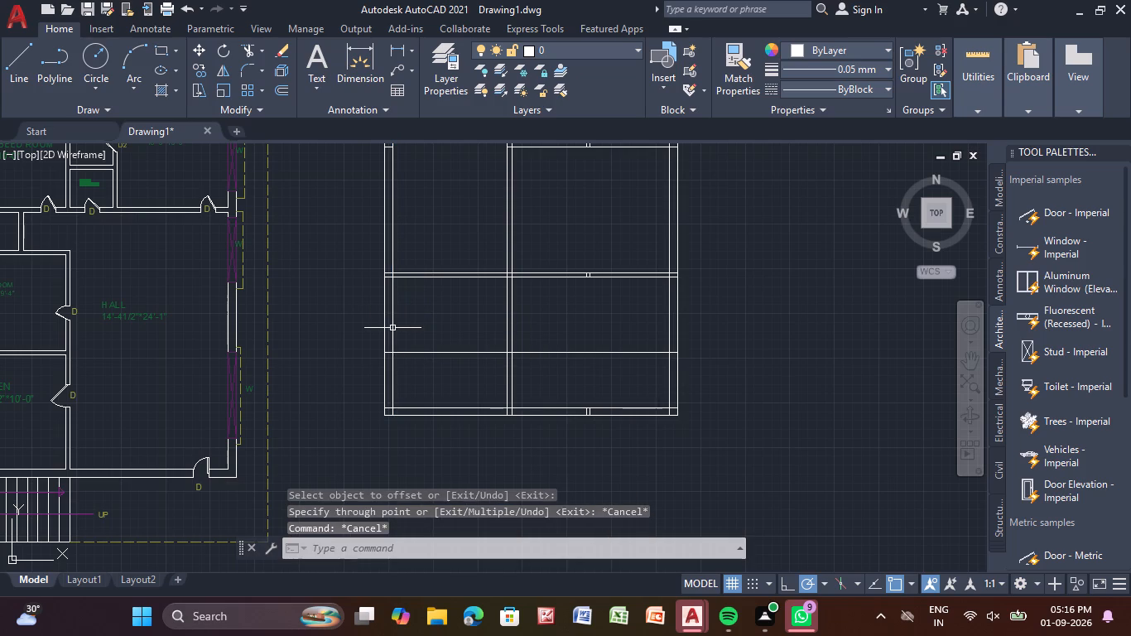
Trim the lower partition's line ends inside the left exterior wall and the wall's inner line across the junction.
{"action": "left_click", "coordinate": [253, 46]}
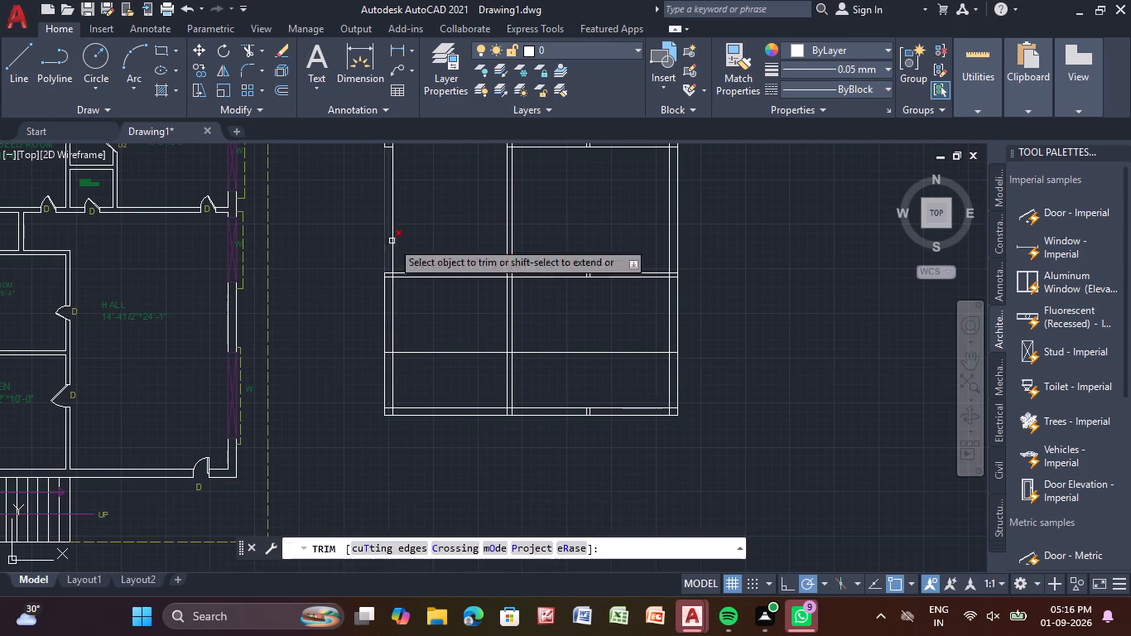
{"action": "middle_click_drag", "start_coordinate": [423, 289], "coordinate": [429, 316]}
{"action": "scroll", "coordinate": [402, 302], "scroll_direction": "up", "scroll_amount": 2}
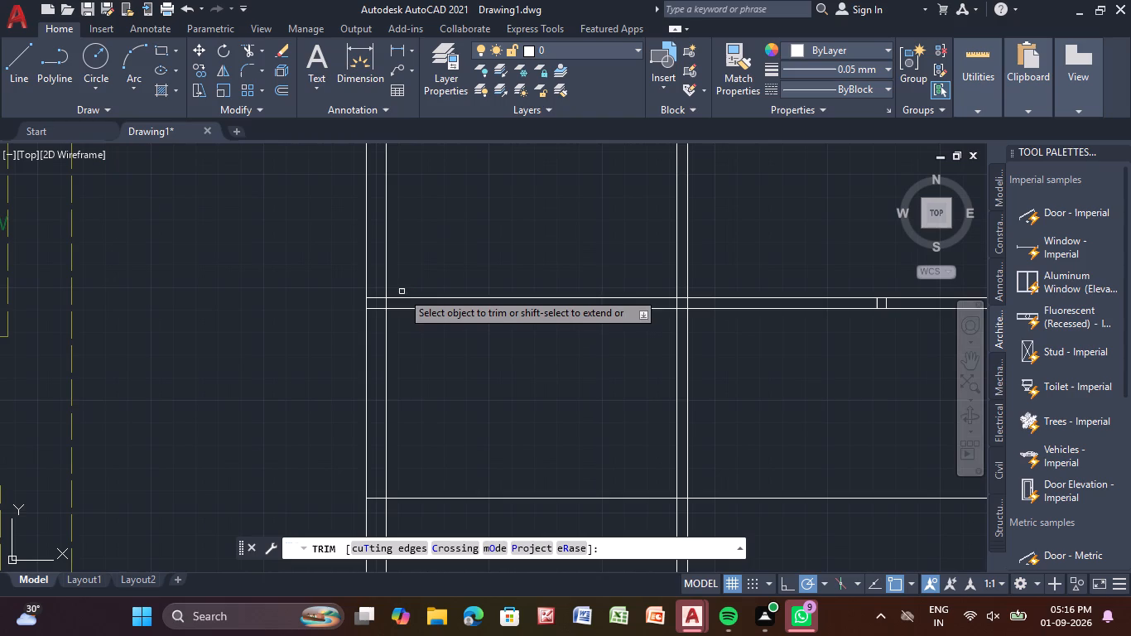
{"action": "scroll", "coordinate": [376, 288], "scroll_direction": "up", "scroll_amount": 3}
{"action": "left_click", "coordinate": [358, 329]}
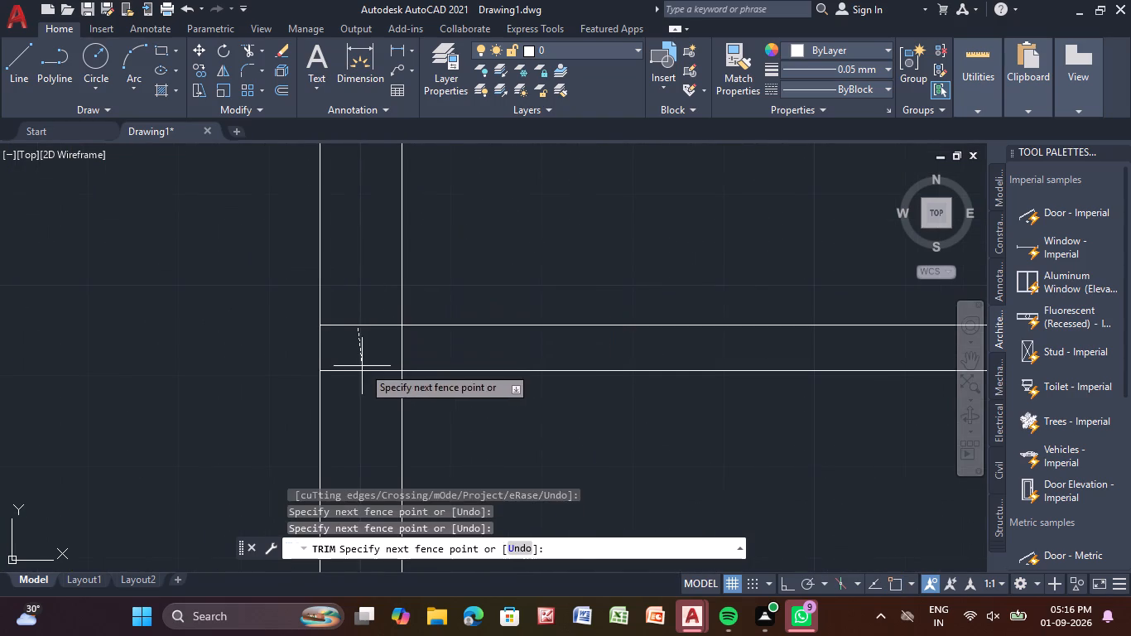
{"action": "left_click_drag", "start_coordinate": [363, 367], "coordinate": [361, 377]}
{"action": "left_click_drag", "start_coordinate": [361, 378], "coordinate": [388, 275]}
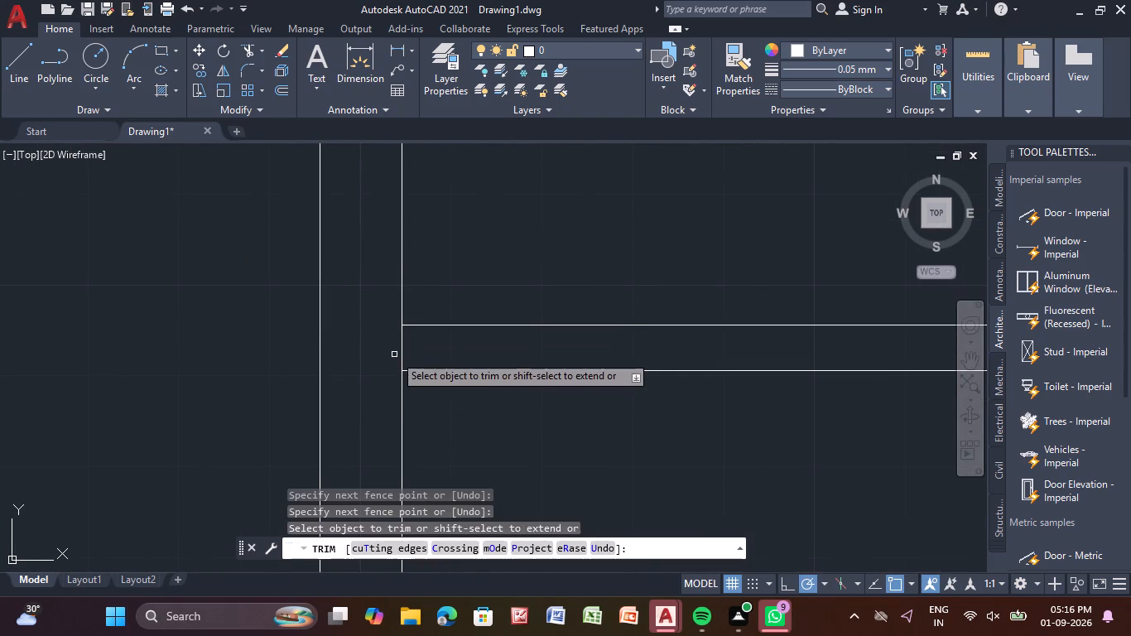
{"action": "left_click_drag", "start_coordinate": [410, 351], "coordinate": [383, 350]}
{"action": "scroll", "coordinate": [456, 353], "scroll_direction": "down", "scroll_amount": 3}
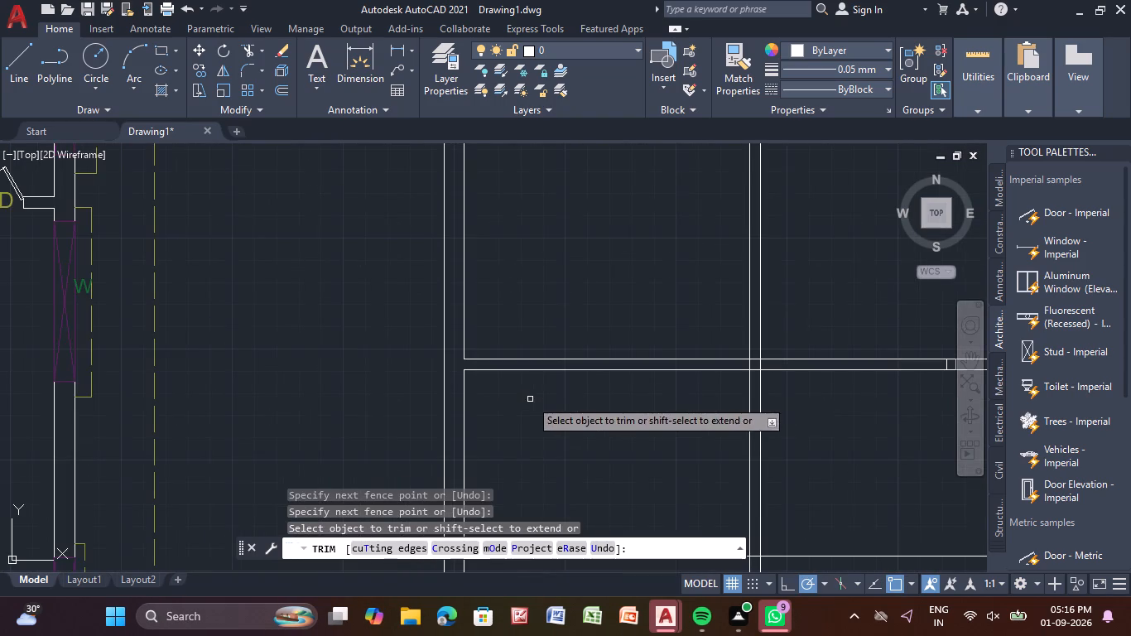
Trim the two leftover vertical stubs of the second vertical partition inside the lower horizontal partition.
{"action": "middle_click_drag", "start_coordinate": [604, 402], "coordinate": [501, 402]}
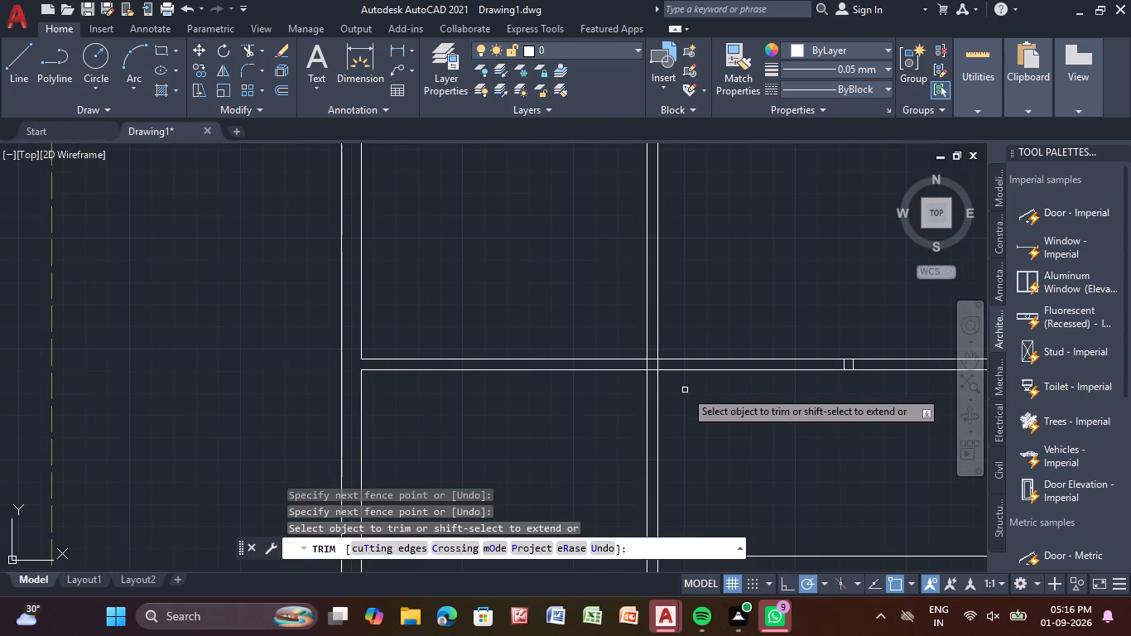
{"action": "scroll", "coordinate": [705, 398], "scroll_direction": "down", "scroll_amount": 2}
{"action": "middle_click_drag", "start_coordinate": [711, 404], "coordinate": [597, 389]}
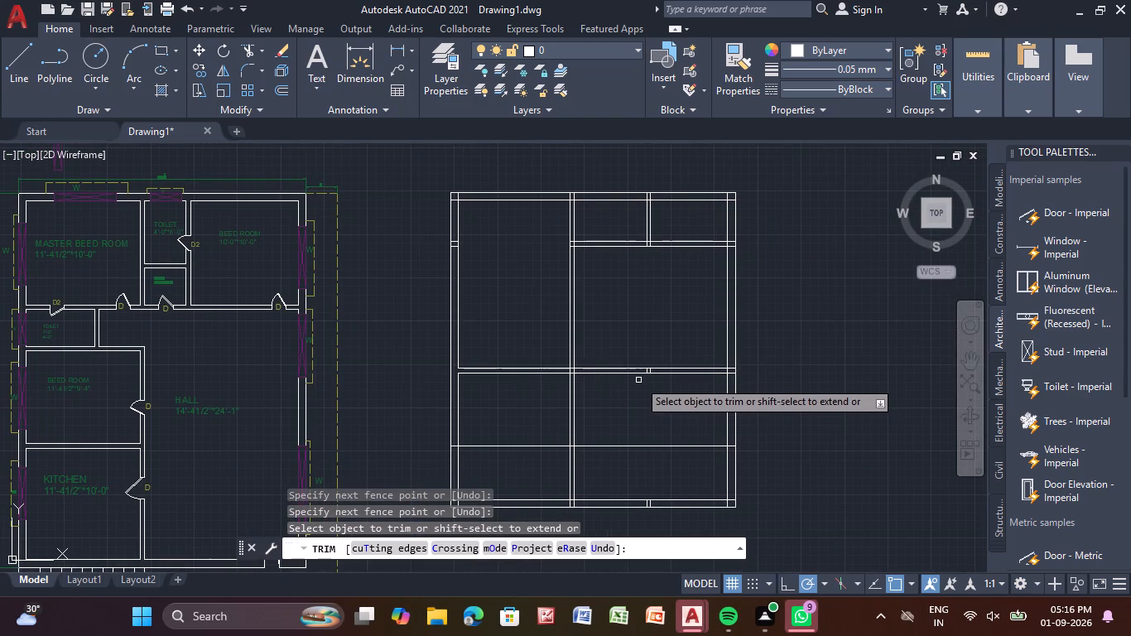
{"action": "scroll", "coordinate": [645, 372], "scroll_direction": "up", "scroll_amount": 5}
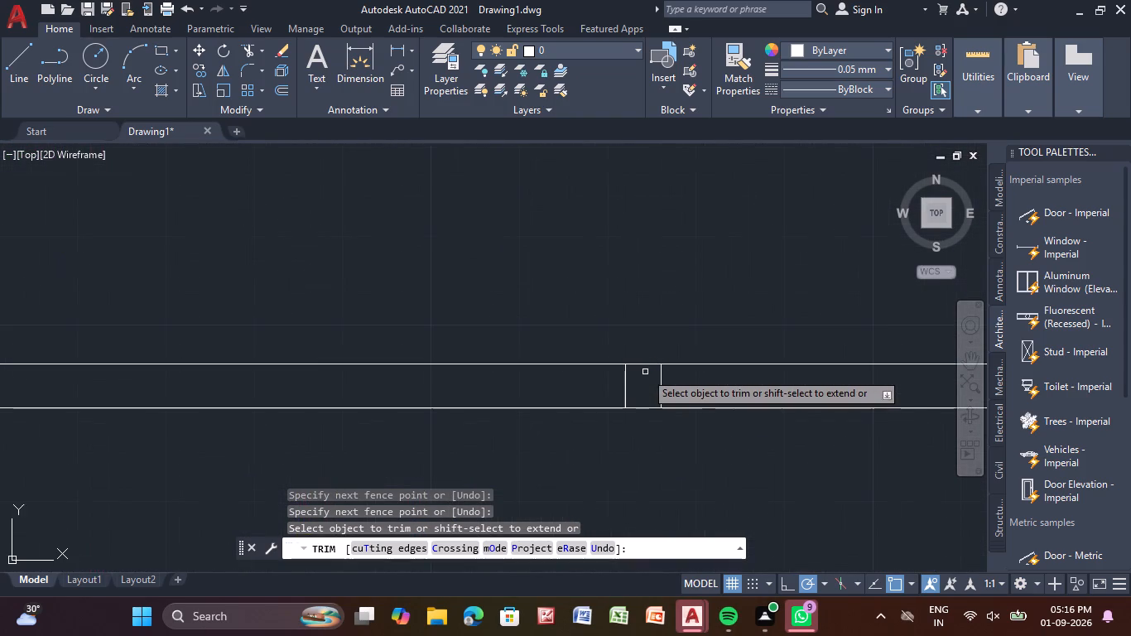
{"action": "left_click_drag", "start_coordinate": [618, 385], "coordinate": [687, 388]}
Trim all four line segments inside the crossing of the lower horizontal partition and the long vertical partition, and end the Trim command.
{"action": "scroll", "coordinate": [695, 395], "scroll_direction": "down", "scroll_amount": 2}
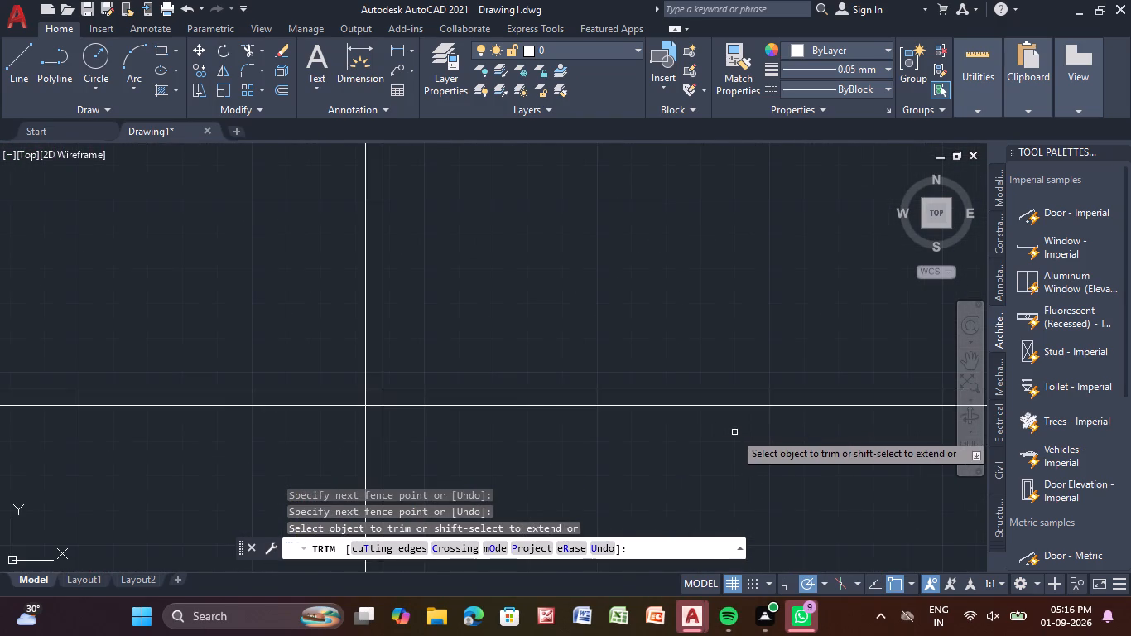
{"action": "scroll", "coordinate": [737, 431], "scroll_direction": "down", "scroll_amount": 2}
{"action": "middle_click_drag", "start_coordinate": [617, 446], "coordinate": [617, 444]}
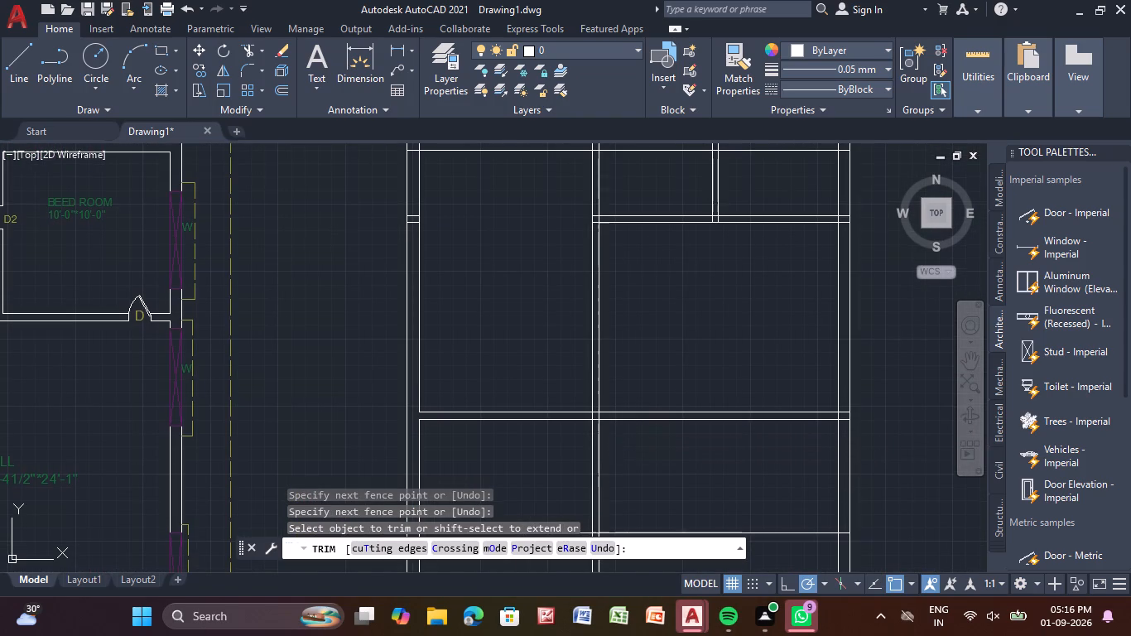
{"action": "middle_click_drag", "start_coordinate": [617, 444], "coordinate": [615, 417]}
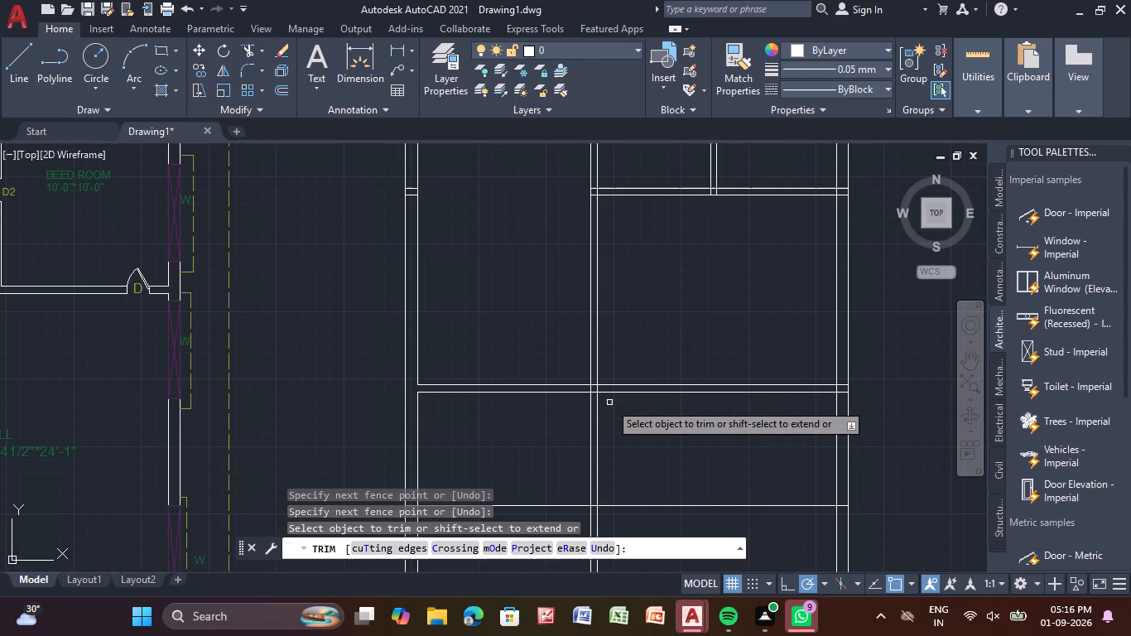
{"action": "middle_click_drag", "start_coordinate": [609, 397], "coordinate": [611, 421]}
{"action": "scroll", "coordinate": [611, 421], "scroll_direction": "up", "scroll_amount": 1}
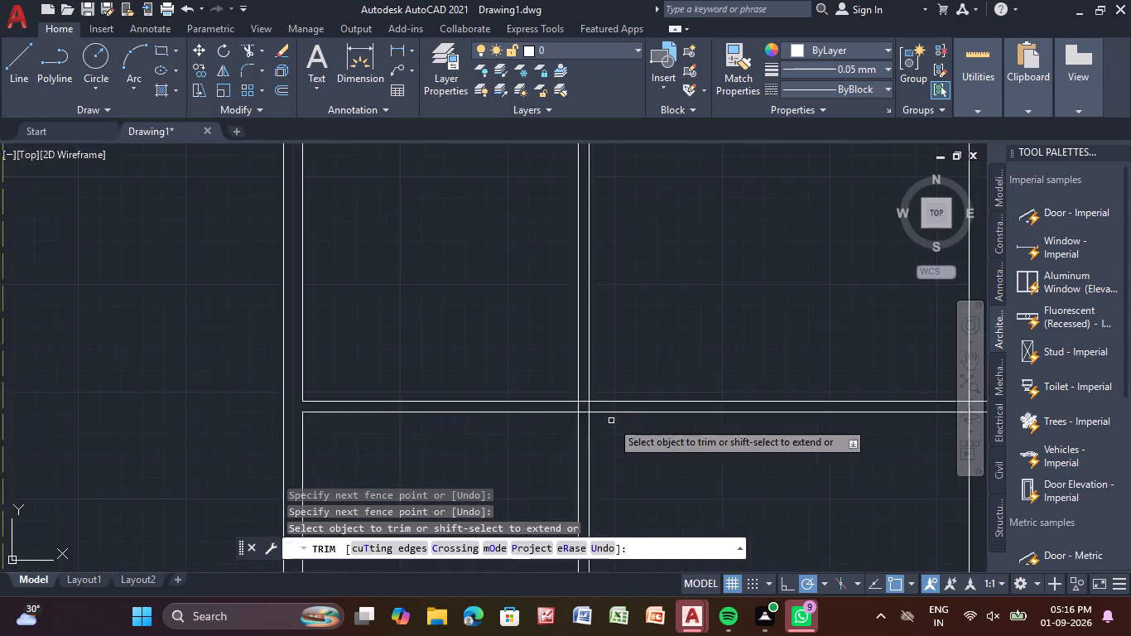
{"action": "scroll", "coordinate": [611, 421], "scroll_direction": "up", "scroll_amount": 2}
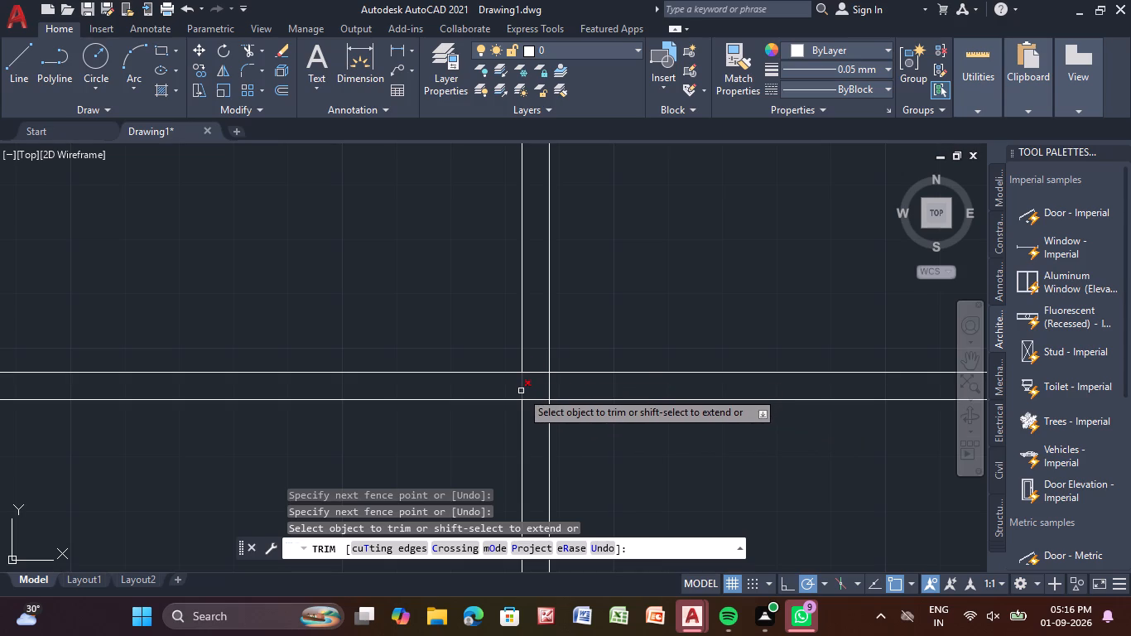
{"action": "left_click", "coordinate": [521, 391]}
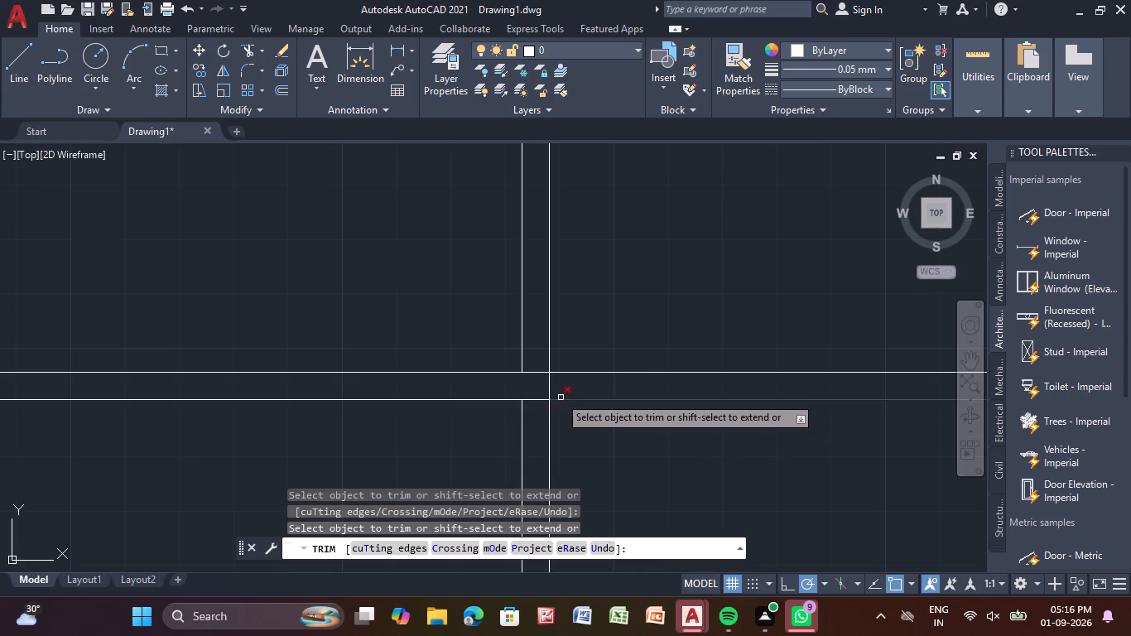
{"action": "left_click", "coordinate": [548, 388]}
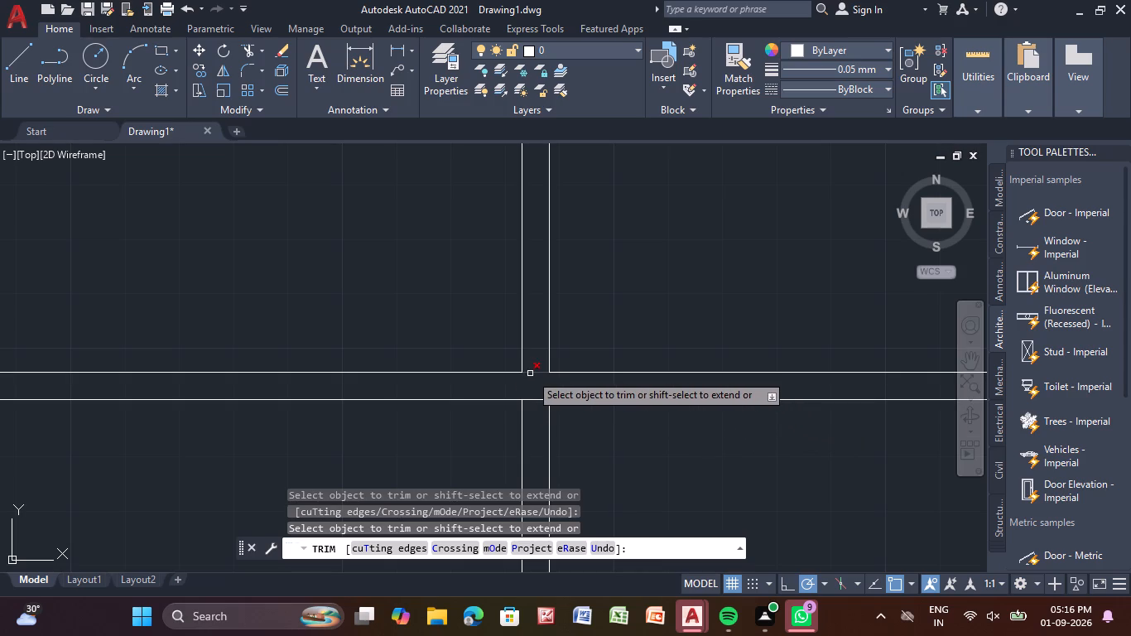
{"action": "left_click", "coordinate": [530, 373]}
{"action": "left_click", "coordinate": [537, 402]}
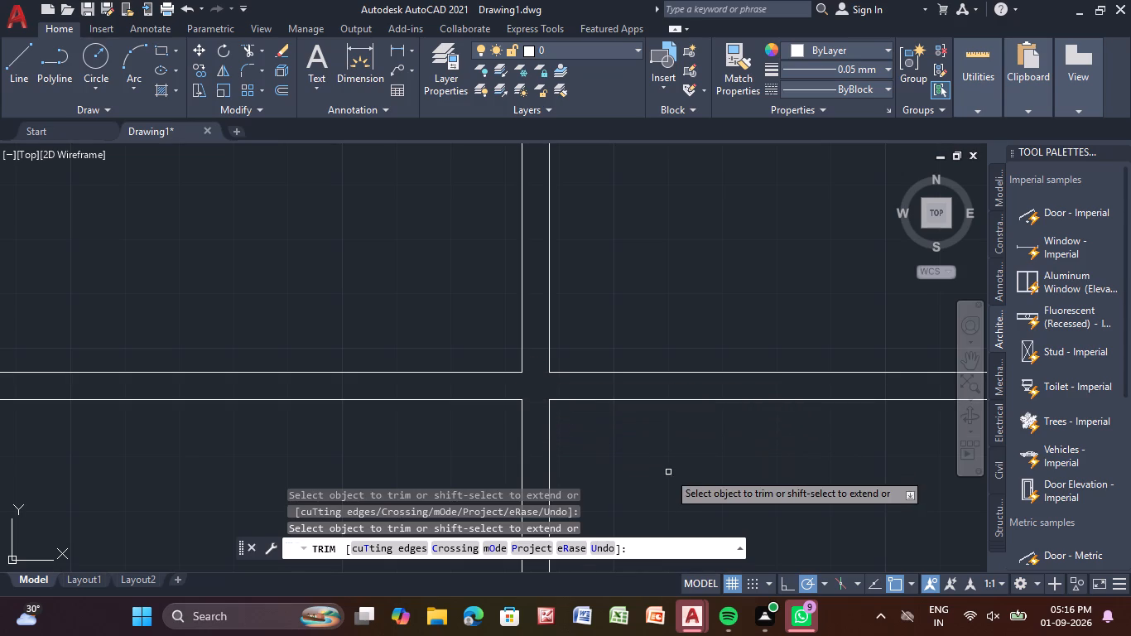
{"action": "scroll", "coordinate": [681, 479], "scroll_direction": "down", "scroll_amount": 2}
{"action": "middle_click_drag", "start_coordinate": [686, 476], "coordinate": [541, 292]}
{"action": "middle_click_drag", "start_coordinate": [562, 385], "coordinate": [563, 348]}
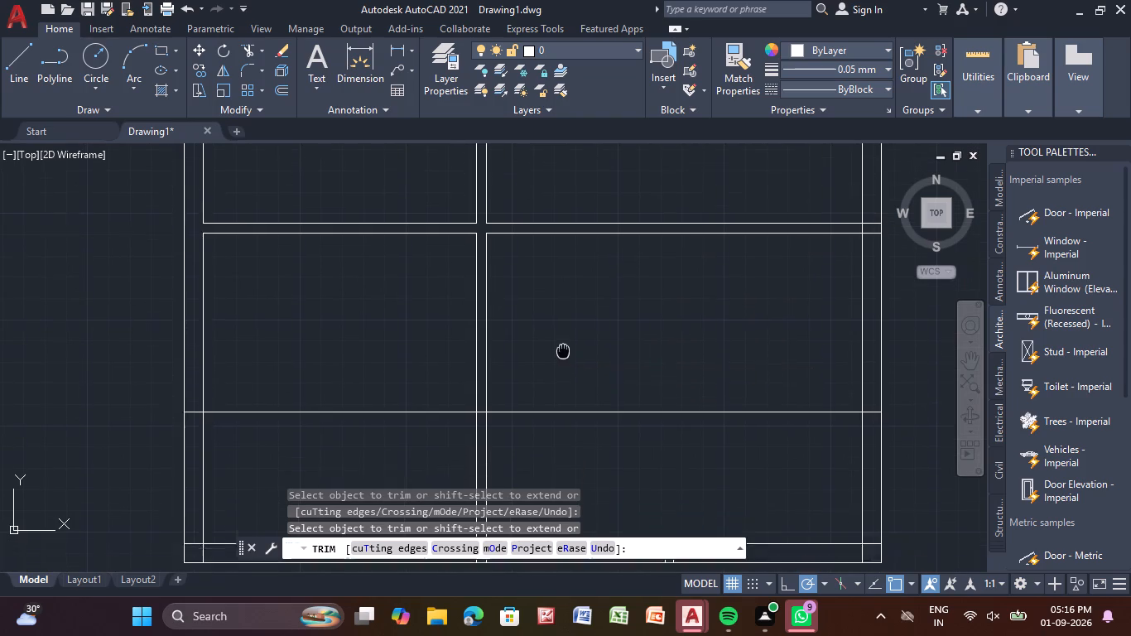
{"action": "middle_click_drag", "start_coordinate": [563, 348], "coordinate": [564, 330]}
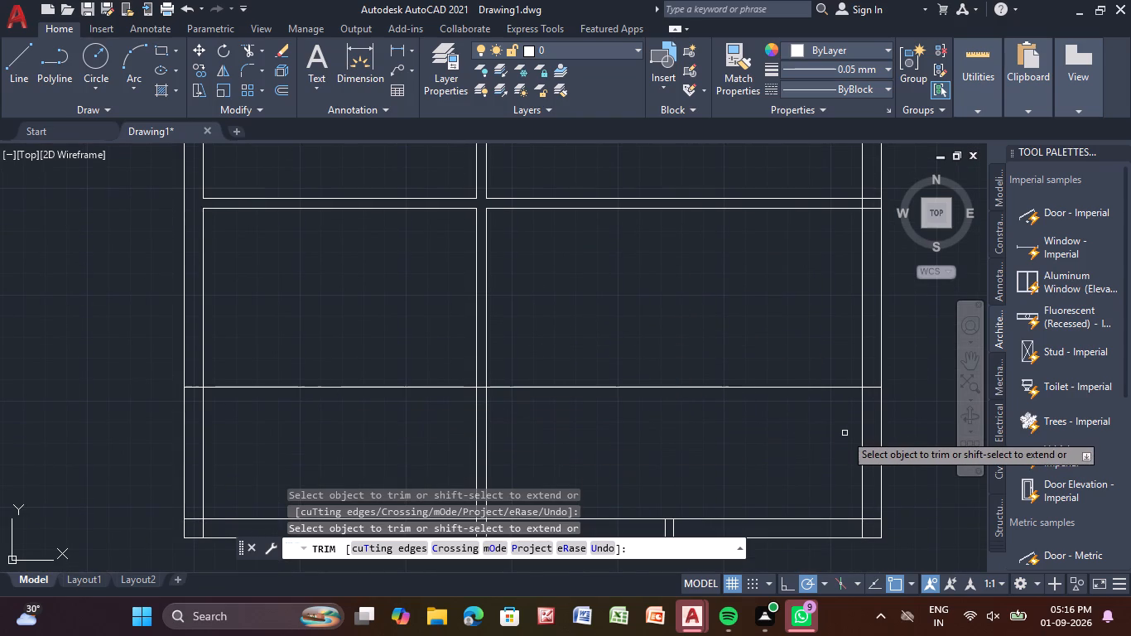
{"action": "key", "text": "Escape"}
{"action": "key", "text": "Escape"}
{"action": "key", "text": "Escape"}
{"action": "key", "text": "Escape"}
{"action": "key", "text": "Escape"}
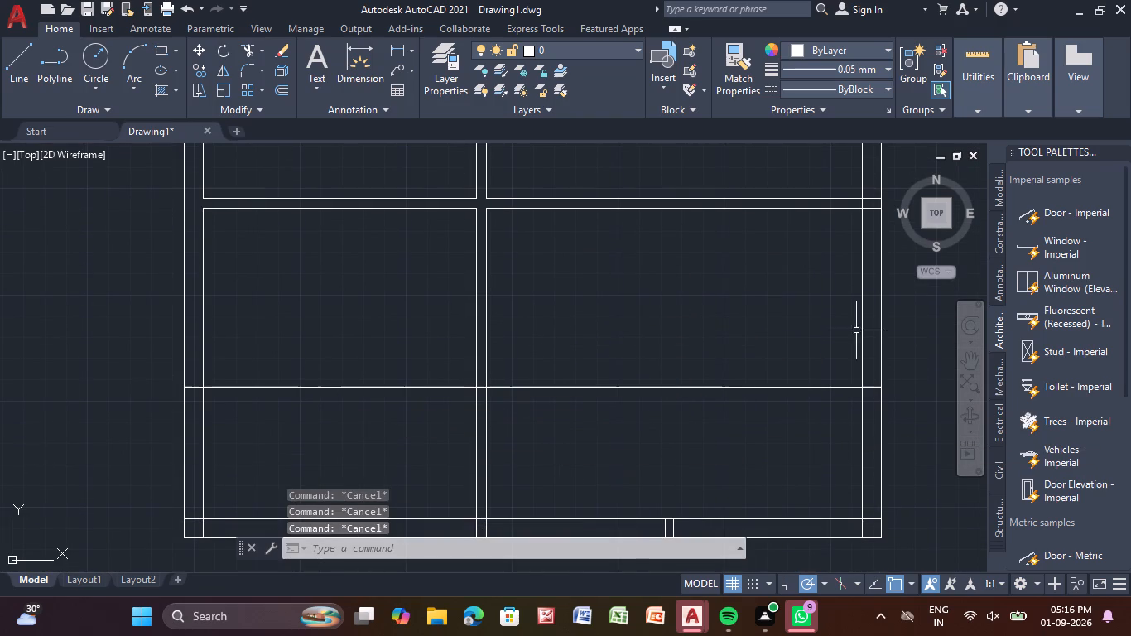
Trim the single horizontal line below the lower partition between the long vertical partition and the right exterior wall.
{"action": "left_click", "coordinate": [243, 44]}
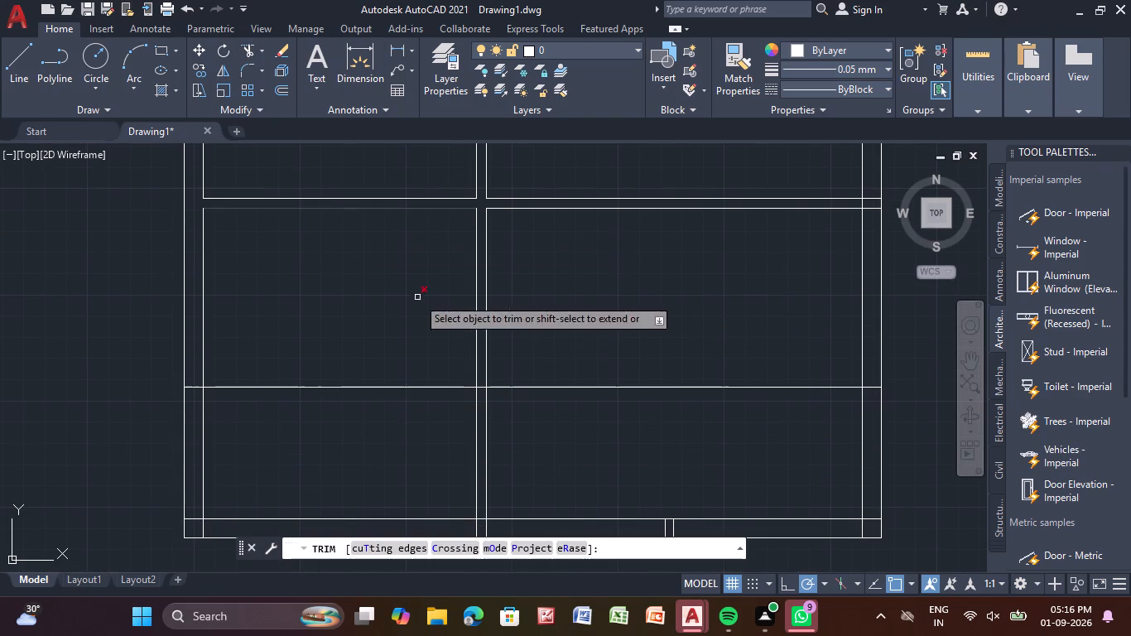
{"action": "left_click_drag", "start_coordinate": [559, 367], "coordinate": [565, 428]}
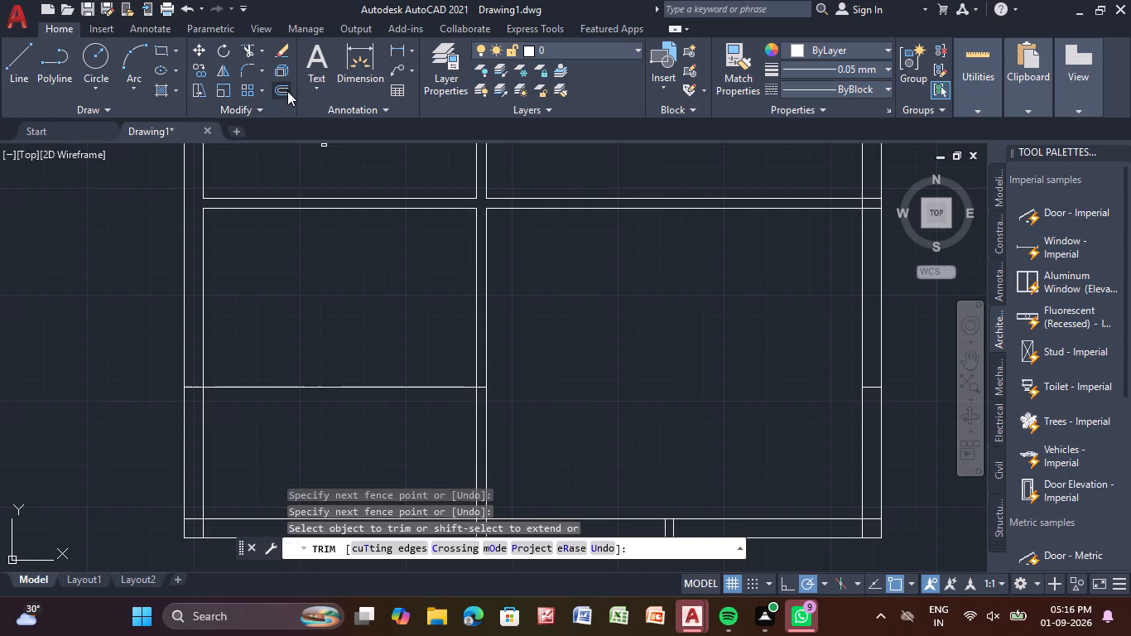
Offset the remaining single horizontal line in the lower-left room 5" upward.
{"action": "left_click", "coordinate": [287, 91]}
{"action": "key", "text": "Return"}
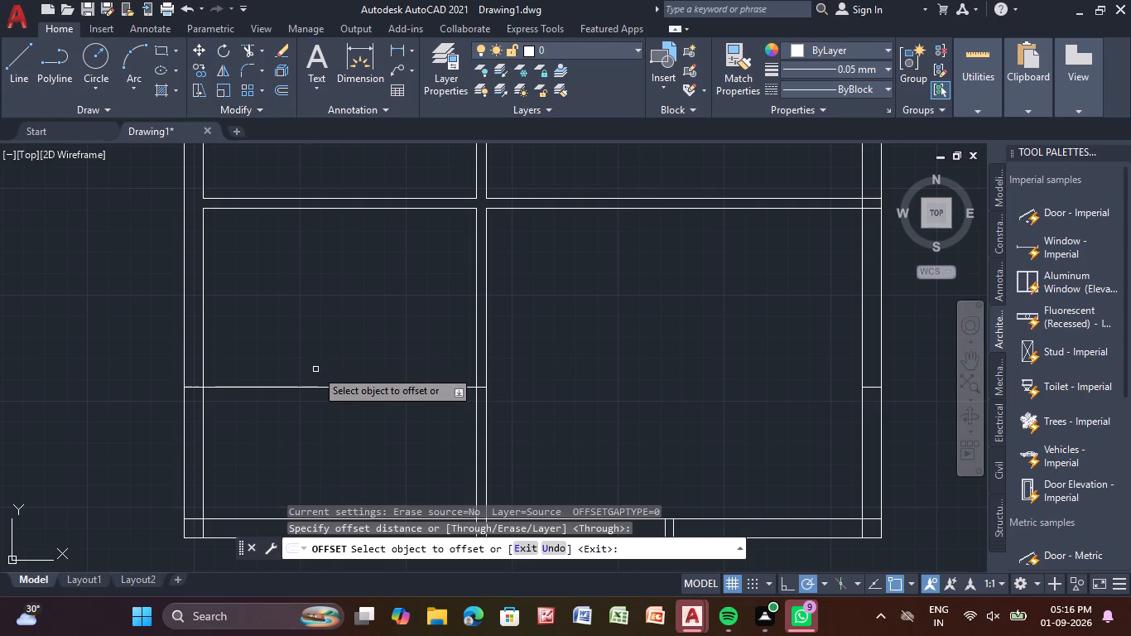
{"action": "left_click", "coordinate": [315, 388]}
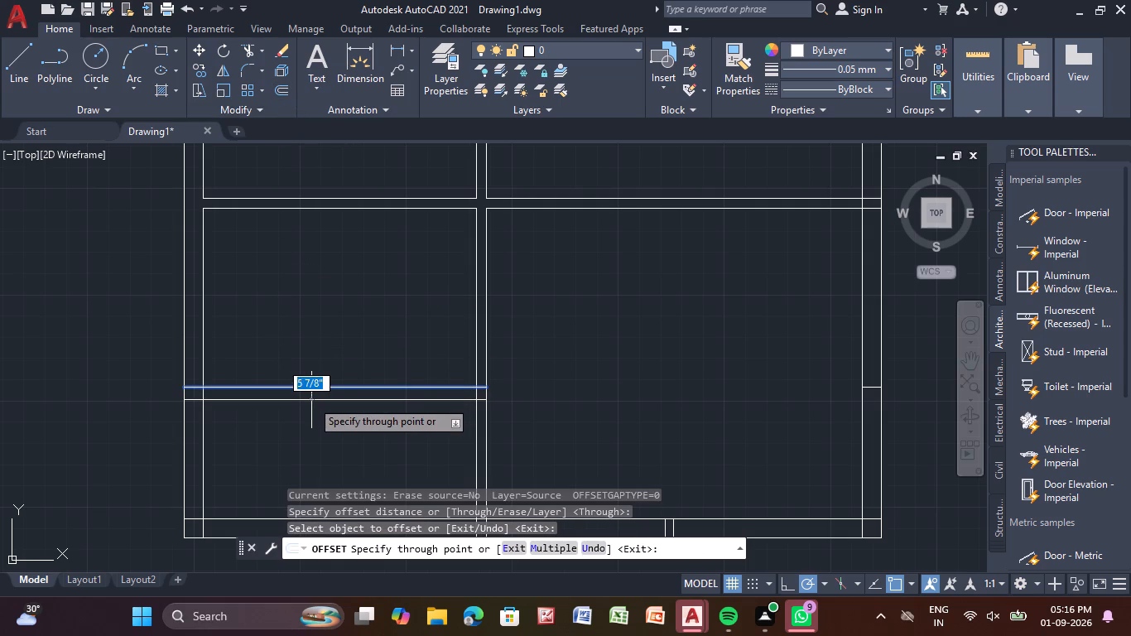
{"action": "key", "text": "5"}
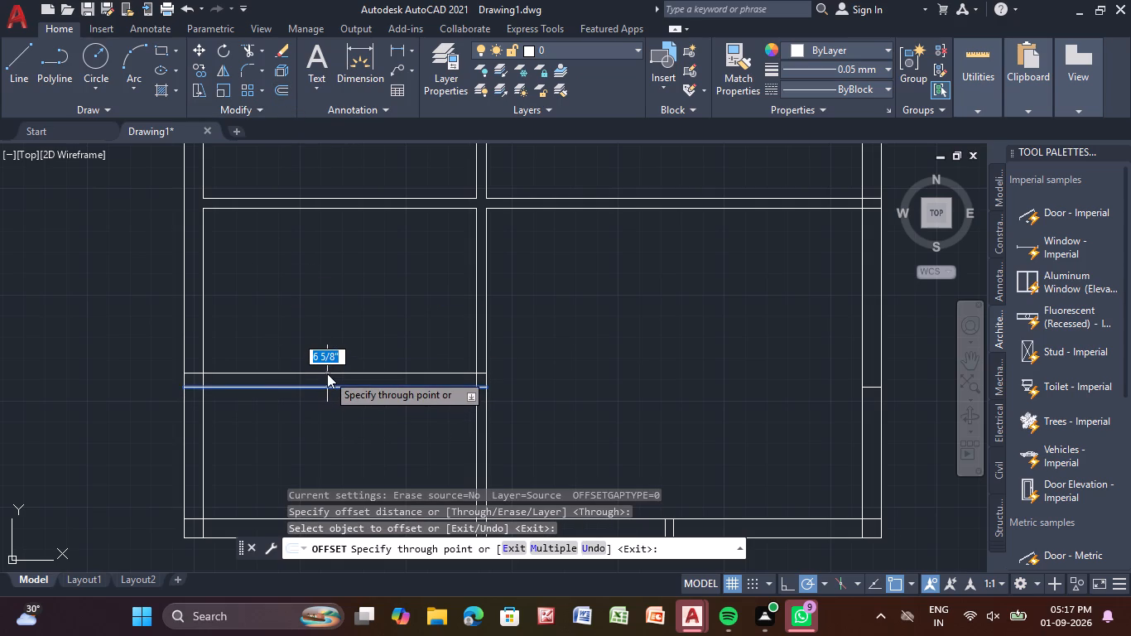
{"action": "key", "text": "shift+quotedbl"}
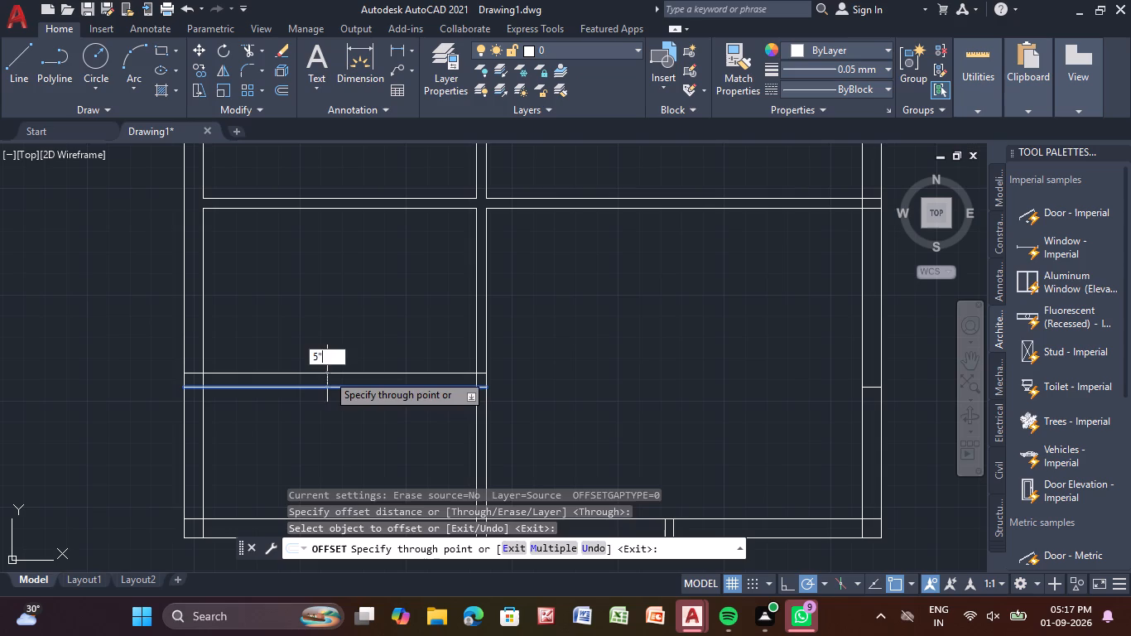
{"action": "key", "text": "Return"}
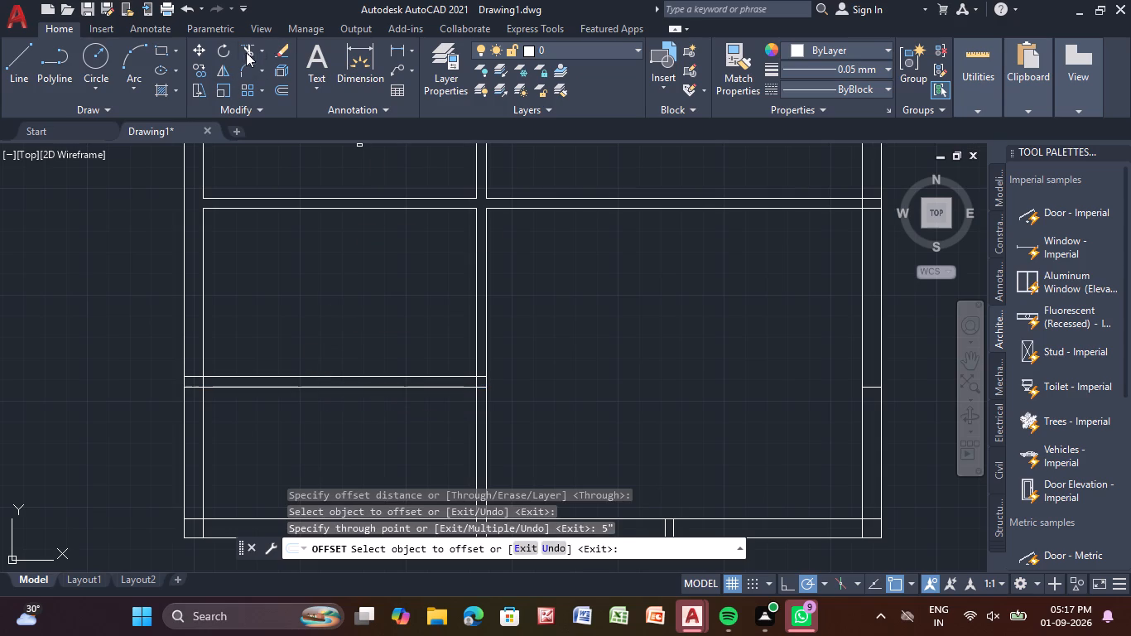
Trim the new 5" partition's line ends inside the left exterior wall and the wall's inner line across the junction.
{"action": "left_click", "coordinate": [246, 52]}
{"action": "middle_click_drag", "start_coordinate": [336, 362], "coordinate": [365, 272]}
{"action": "scroll", "coordinate": [249, 303], "scroll_direction": "up", "scroll_amount": 2}
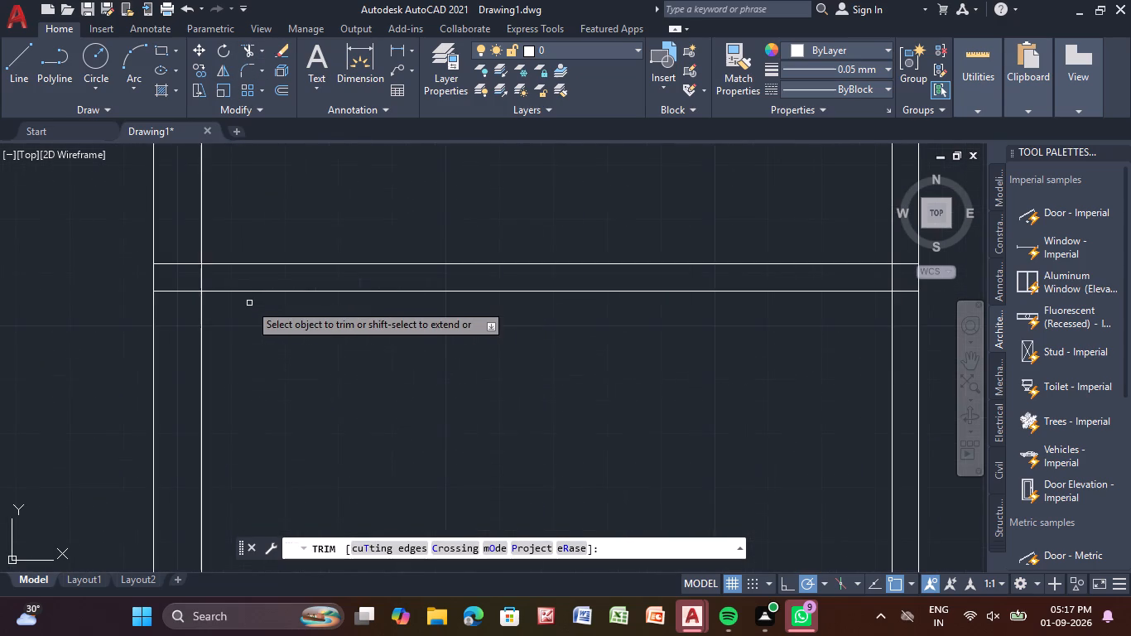
{"action": "middle_click_drag", "start_coordinate": [250, 316], "coordinate": [359, 380]}
{"action": "scroll", "coordinate": [293, 330], "scroll_direction": "up", "scroll_amount": 2}
{"action": "left_click_drag", "start_coordinate": [277, 316], "coordinate": [277, 418]}
{"action": "left_click_drag", "start_coordinate": [311, 365], "coordinate": [384, 359]}
Trim the new 5" partition's line ends inside the long vertical partition and that partition's near line across the junction.
{"action": "scroll", "coordinate": [457, 350], "scroll_direction": "down", "scroll_amount": 3}
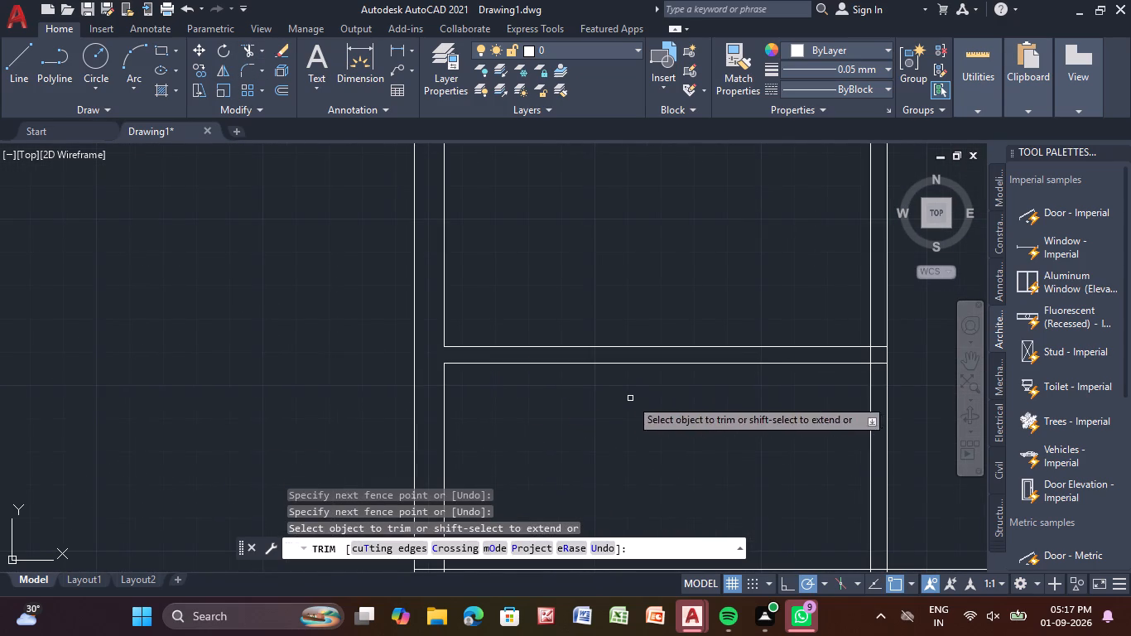
{"action": "middle_click_drag", "start_coordinate": [616, 401], "coordinate": [332, 409]}
{"action": "scroll", "coordinate": [594, 378], "scroll_direction": "up", "scroll_amount": 3}
{"action": "left_click_drag", "start_coordinate": [577, 277], "coordinate": [574, 317]}
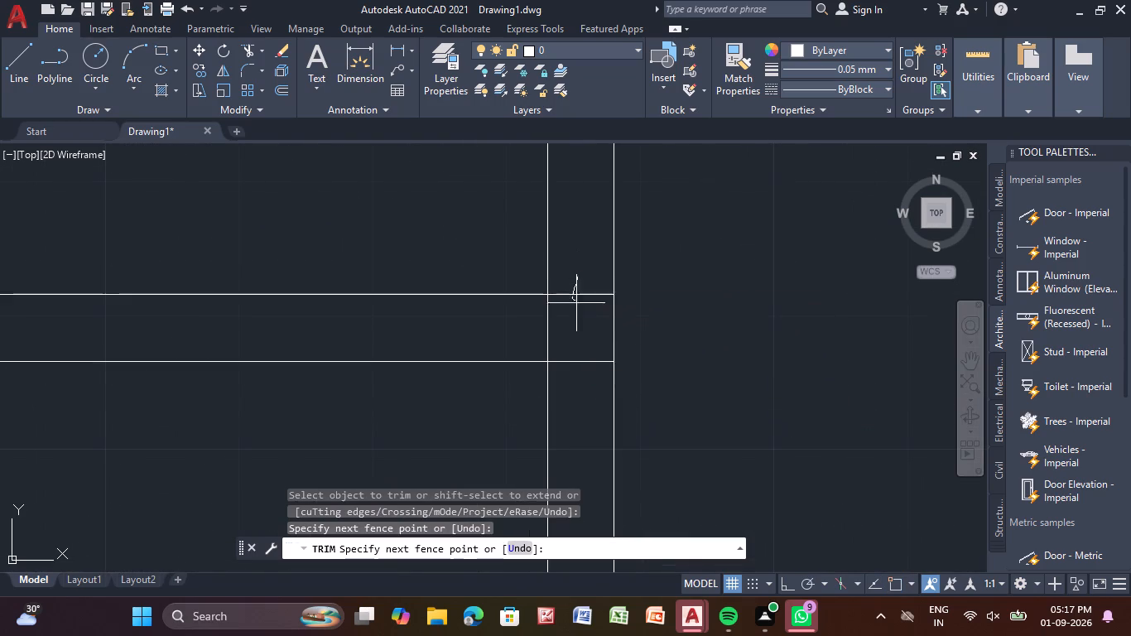
{"action": "left_click_drag", "start_coordinate": [574, 317], "coordinate": [576, 388]}
{"action": "left_click_drag", "start_coordinate": [563, 326], "coordinate": [458, 338]}
Trim the two inner wall line overlaps at the bottom-left corner of the exterior walls.
{"action": "scroll", "coordinate": [594, 326], "scroll_direction": "down", "scroll_amount": 3}
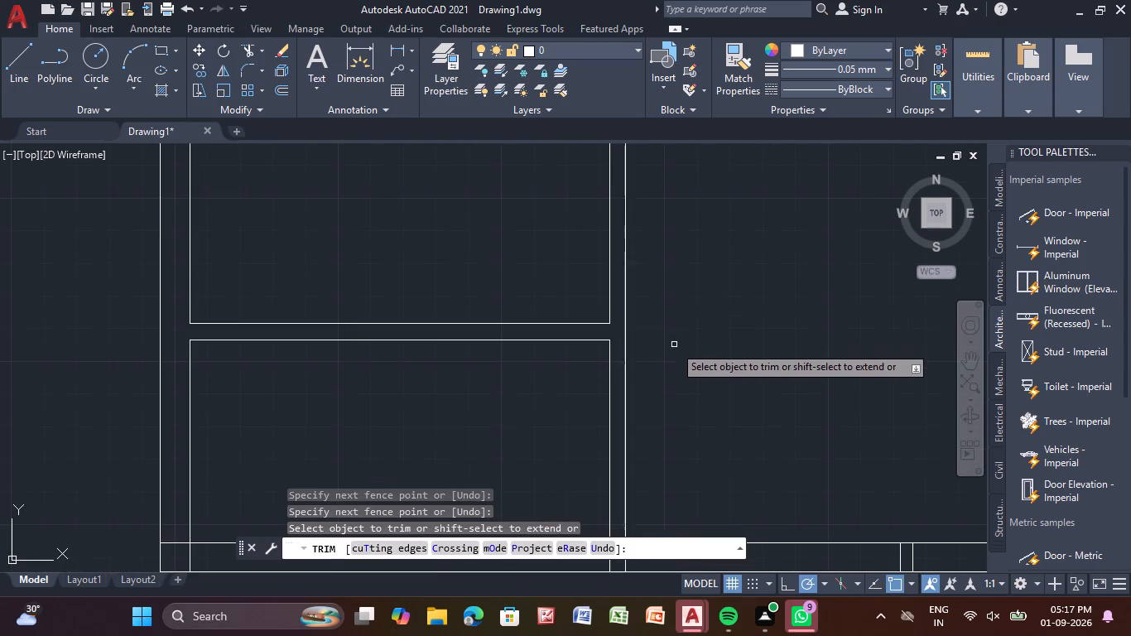
{"action": "scroll", "coordinate": [672, 359], "scroll_direction": "down", "scroll_amount": 1}
{"action": "middle_click_drag", "start_coordinate": [672, 359], "coordinate": [665, 223]}
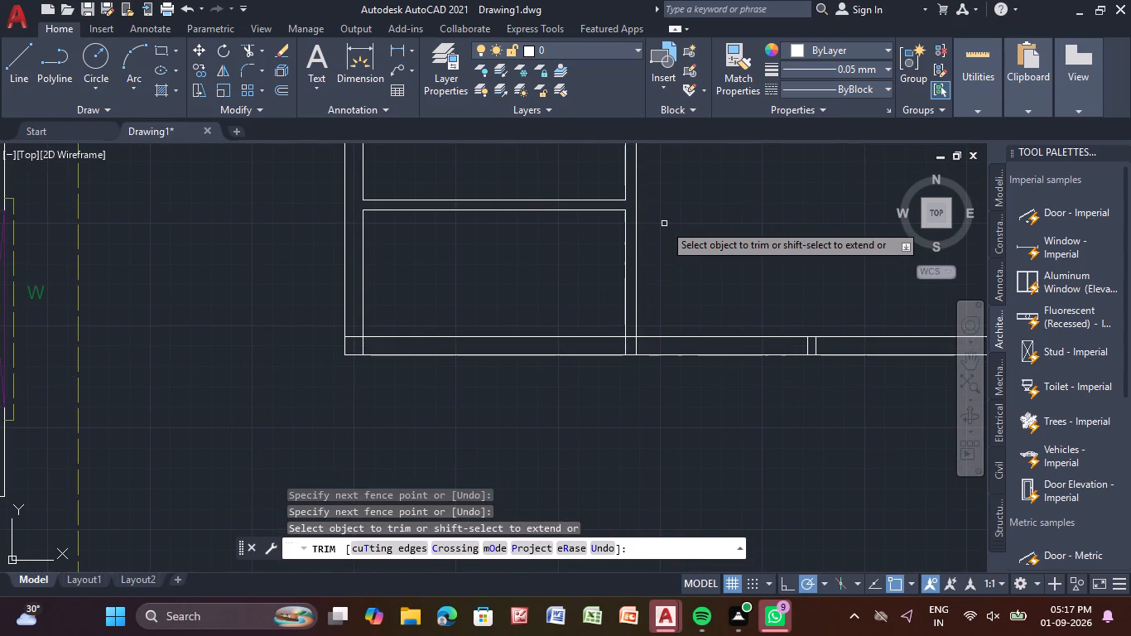
{"action": "middle_click_drag", "start_coordinate": [410, 373], "coordinate": [387, 364]}
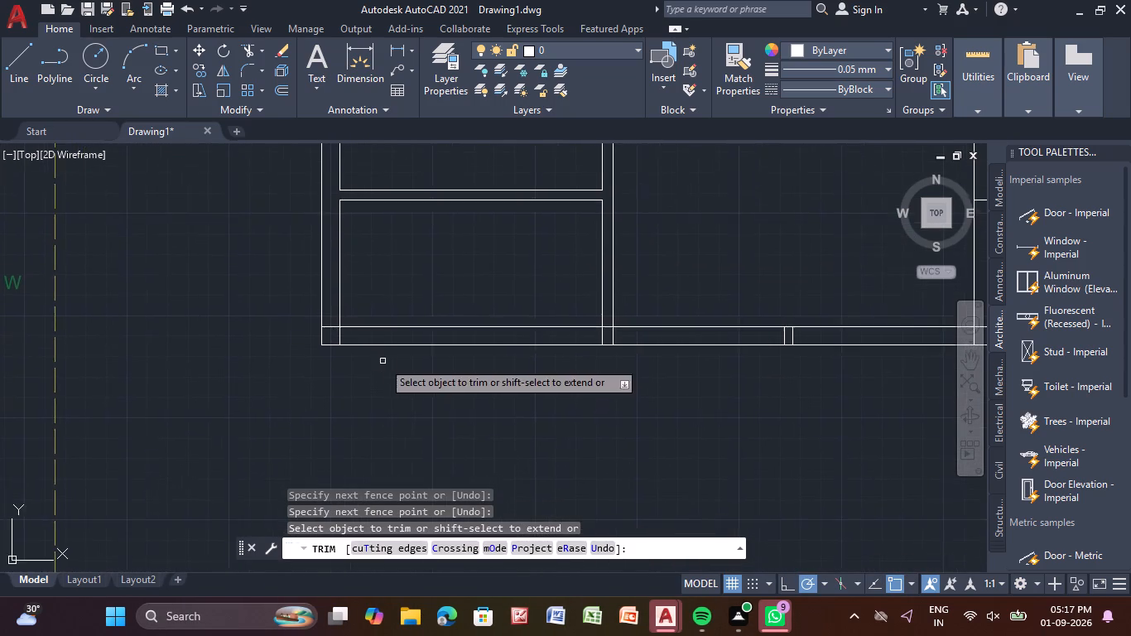
{"action": "scroll", "coordinate": [371, 346], "scroll_direction": "up", "scroll_amount": 3}
{"action": "middle_click_drag", "start_coordinate": [356, 328], "coordinate": [400, 326]}
{"action": "left_click", "coordinate": [261, 287]}
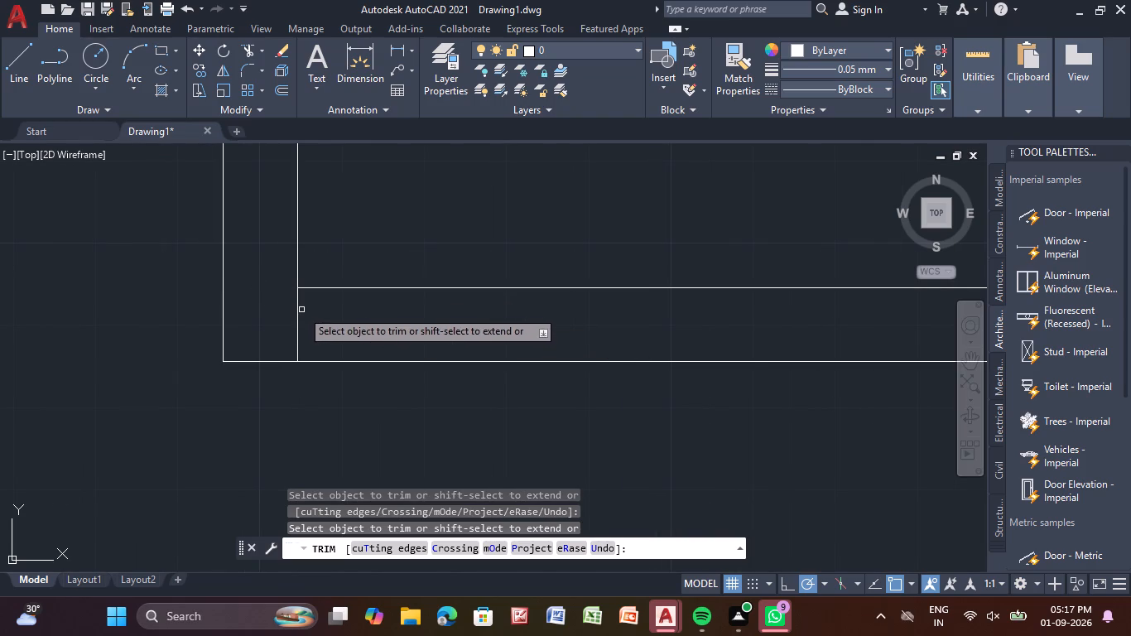
{"action": "left_click_drag", "start_coordinate": [302, 310], "coordinate": [276, 314]}
Trim the bottom wall's inner line across the long vertical partition and the partition's line ends inside that wall.
{"action": "scroll", "coordinate": [595, 314], "scroll_direction": "down", "scroll_amount": 3}
{"action": "middle_click_drag", "start_coordinate": [710, 374], "coordinate": [423, 417]}
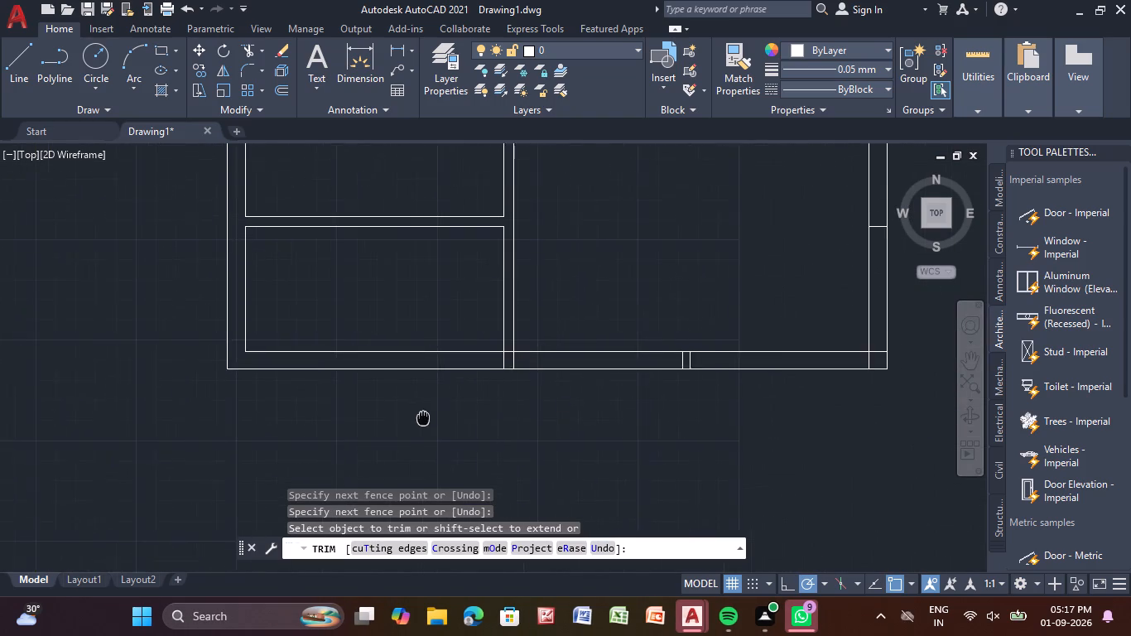
{"action": "middle_click_drag", "start_coordinate": [423, 417], "coordinate": [425, 414]}
{"action": "scroll", "coordinate": [522, 349], "scroll_direction": "up", "scroll_amount": 3}
{"action": "scroll", "coordinate": [452, 353], "scroll_direction": "up", "scroll_amount": 2}
{"action": "scroll", "coordinate": [452, 353], "scroll_direction": "down", "scroll_amount": 1}
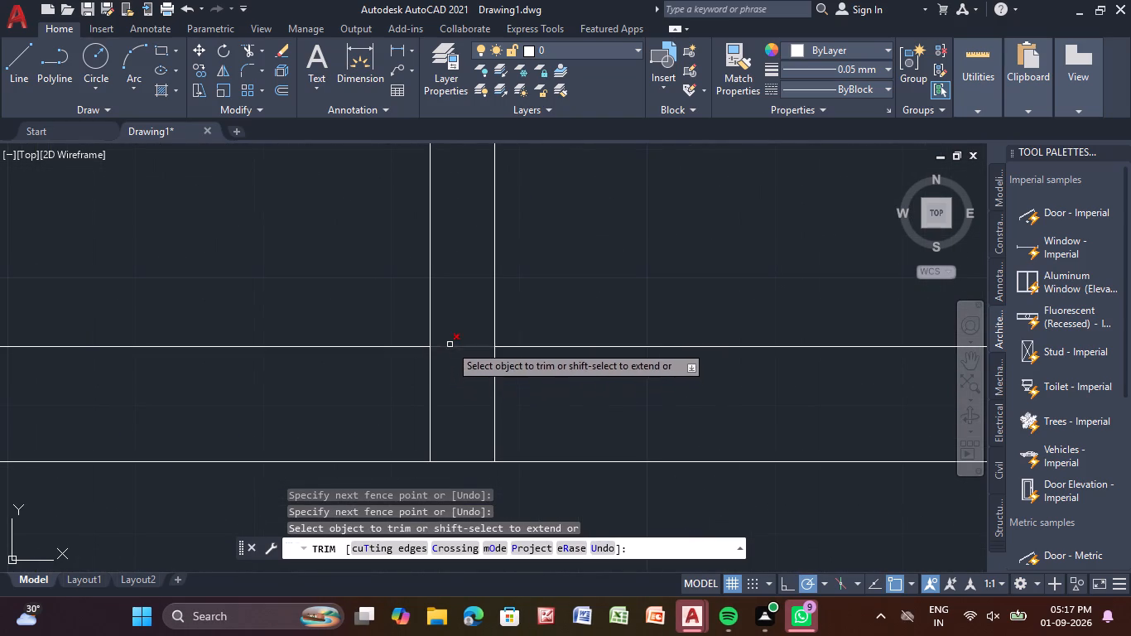
{"action": "left_click", "coordinate": [450, 344]}
{"action": "left_click", "coordinate": [448, 365]}
{"action": "left_click_drag", "start_coordinate": [406, 383], "coordinate": [587, 395]}
Trim the two short leftover vertical stubs inside the bottom exterior wall.
{"action": "scroll", "coordinate": [599, 393], "scroll_direction": "down", "scroll_amount": 3}
{"action": "middle_click_drag", "start_coordinate": [725, 450], "coordinate": [374, 447]}
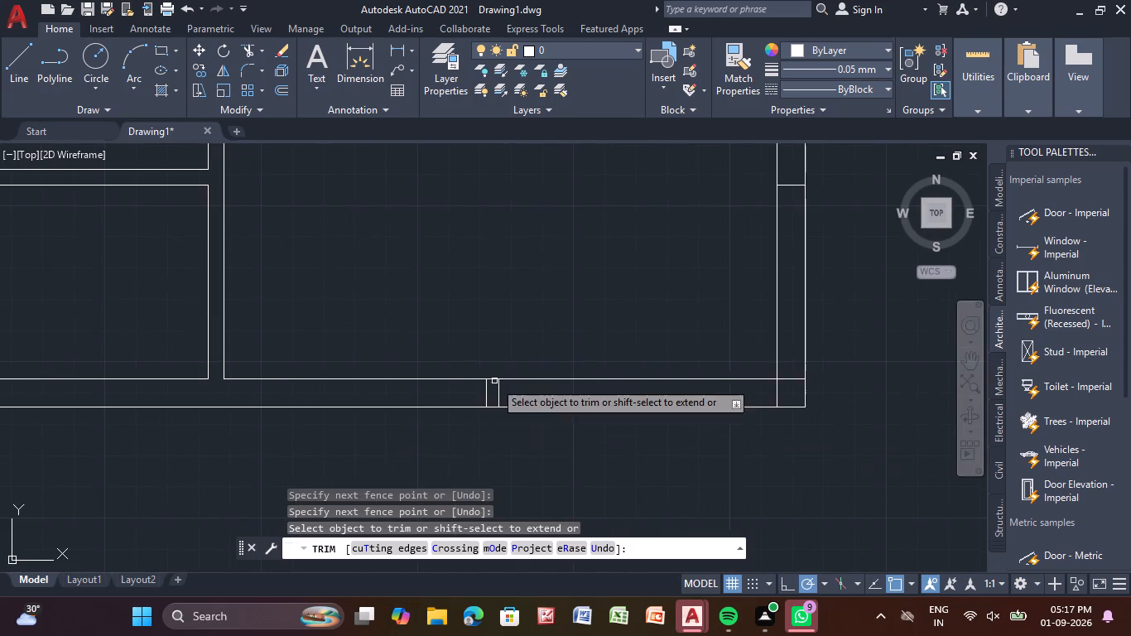
{"action": "scroll", "coordinate": [511, 370], "scroll_direction": "up", "scroll_amount": 3}
{"action": "left_click_drag", "start_coordinate": [508, 460], "coordinate": [292, 439]}
Trim the two inner wall line overlaps at the bottom-right corner of the exterior walls.
{"action": "scroll", "coordinate": [632, 427], "scroll_direction": "down", "scroll_amount": 3}
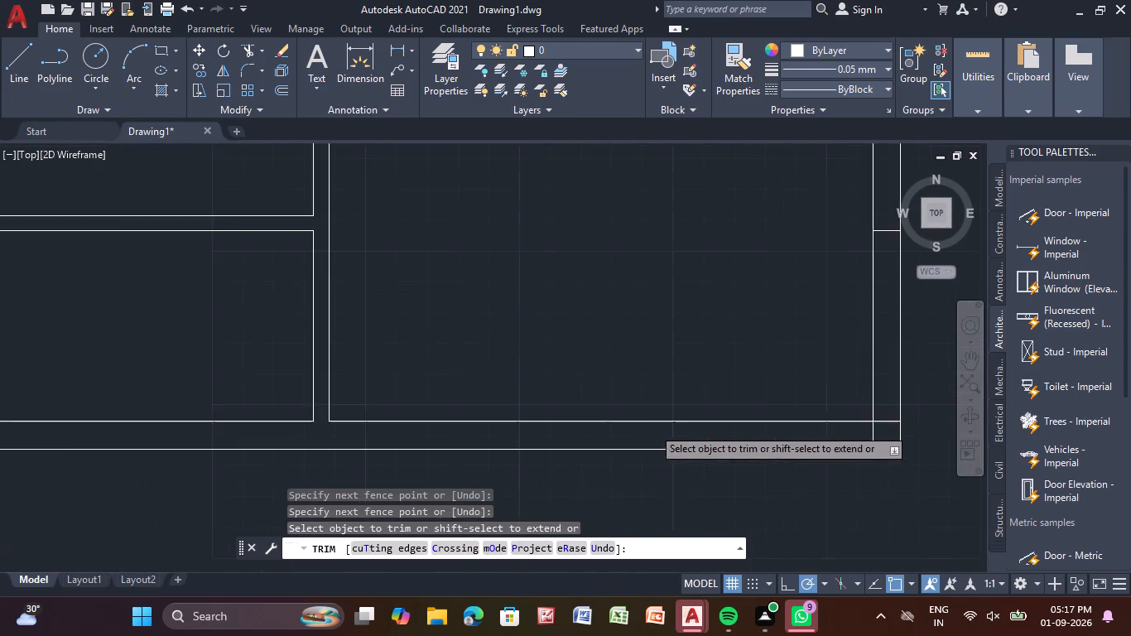
{"action": "middle_click_drag", "start_coordinate": [652, 427], "coordinate": [238, 427]}
{"action": "scroll", "coordinate": [510, 429], "scroll_direction": "up", "scroll_amount": 3}
{"action": "left_click_drag", "start_coordinate": [364, 397], "coordinate": [333, 447]}
{"action": "left_click_drag", "start_coordinate": [333, 448], "coordinate": [217, 440]}
Trim the short leftover horizontal line inside the right exterior wall.
{"action": "scroll", "coordinate": [330, 392], "scroll_direction": "down", "scroll_amount": 3}
{"action": "middle_click_drag", "start_coordinate": [339, 309], "coordinate": [322, 499]}
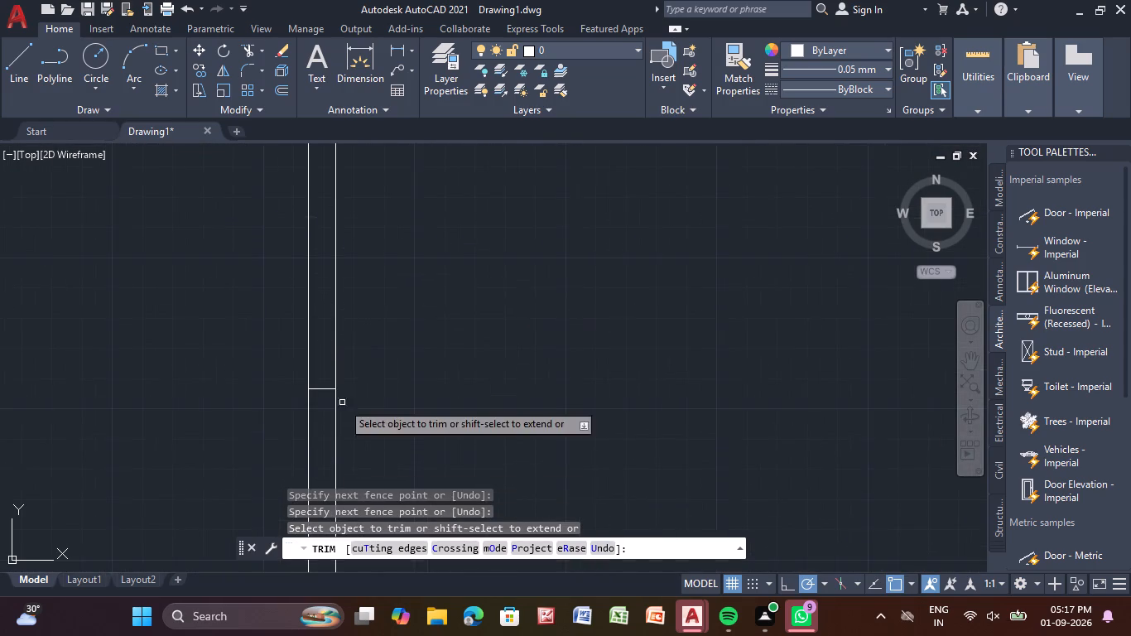
{"action": "scroll", "coordinate": [325, 350], "scroll_direction": "up", "scroll_amount": 3}
{"action": "middle_click_drag", "start_coordinate": [296, 483], "coordinate": [339, 323]}
{"action": "left_click_drag", "start_coordinate": [338, 332], "coordinate": [319, 402]}
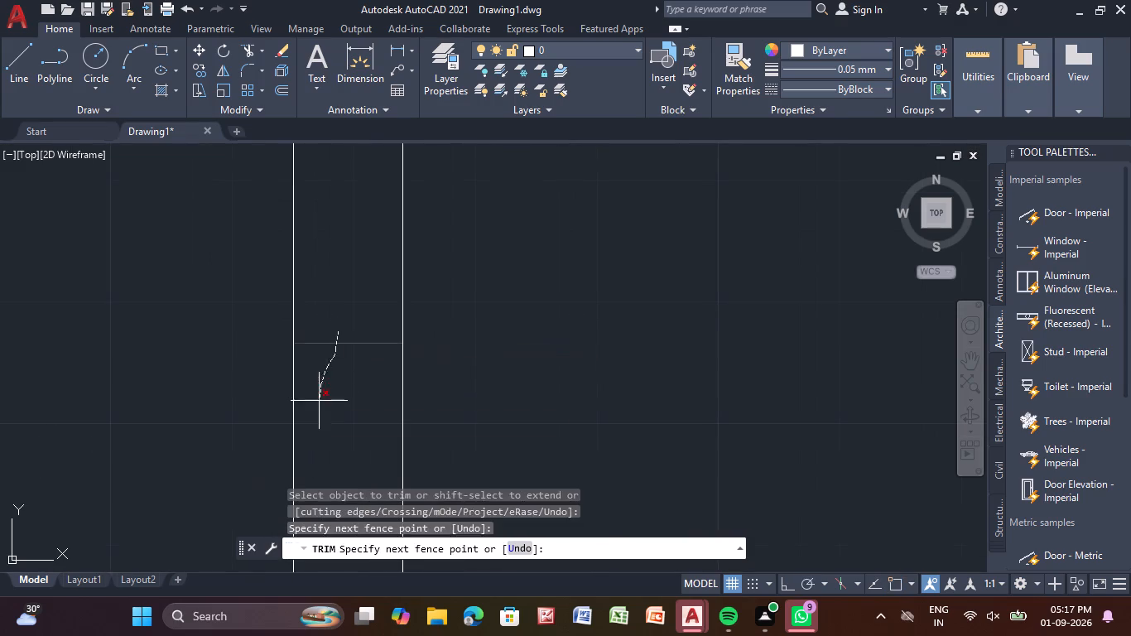
{"action": "left_click_drag", "start_coordinate": [319, 402], "coordinate": [318, 402]}
Trim the lower full-width partition's line ends inside the right exterior wall and the wall's inner line across the junction.
{"action": "scroll", "coordinate": [397, 322], "scroll_direction": "down", "scroll_amount": 5}
{"action": "middle_click_drag", "start_coordinate": [447, 291], "coordinate": [482, 402]}
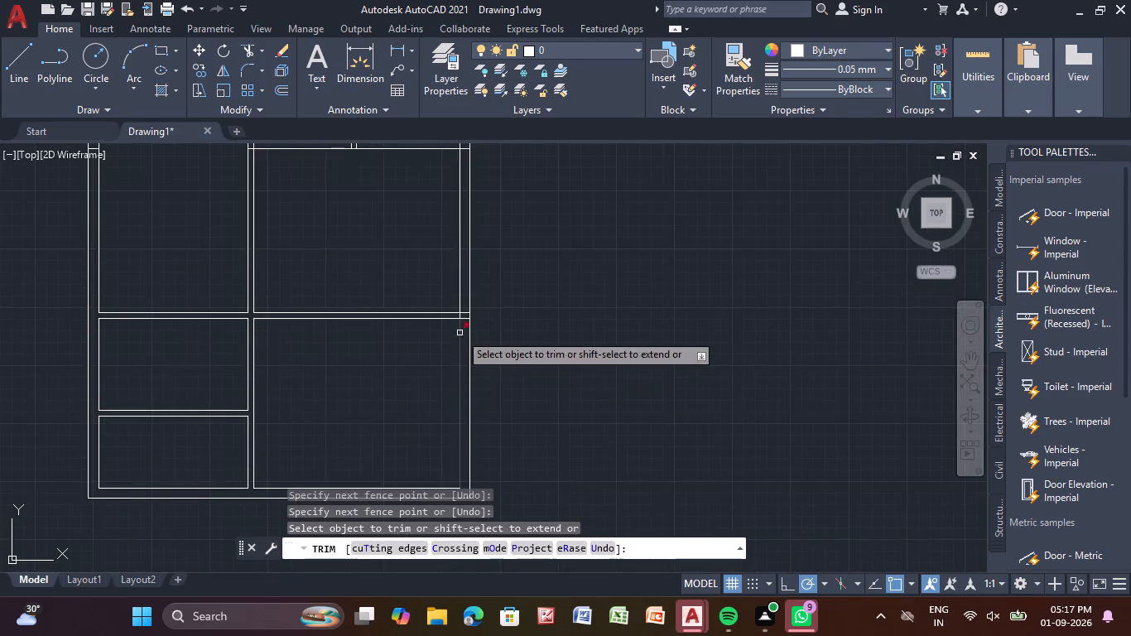
{"action": "scroll", "coordinate": [460, 332], "scroll_direction": "up", "scroll_amount": 4}
{"action": "middle_click_drag", "start_coordinate": [462, 324], "coordinate": [450, 436]}
{"action": "scroll", "coordinate": [454, 383], "scroll_direction": "down", "scroll_amount": 1}
{"action": "scroll", "coordinate": [445, 331], "scroll_direction": "up", "scroll_amount": 2}
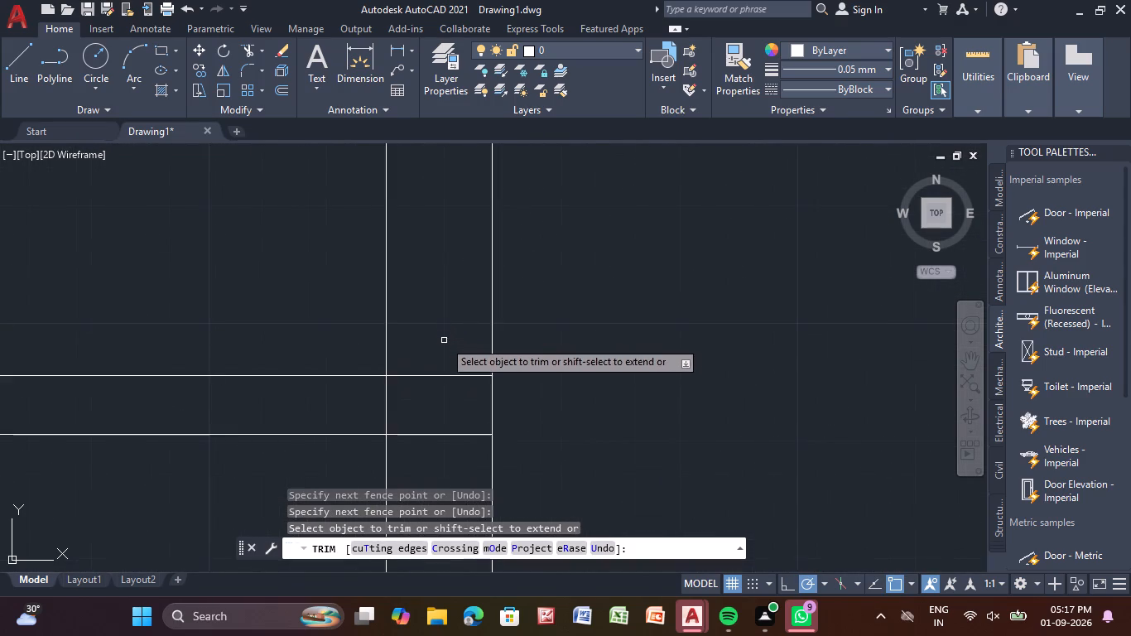
{"action": "middle_click_drag", "start_coordinate": [443, 341], "coordinate": [439, 320]}
{"action": "left_click_drag", "start_coordinate": [431, 331], "coordinate": [426, 458]}
{"action": "left_click_drag", "start_coordinate": [442, 381], "coordinate": [321, 387]}
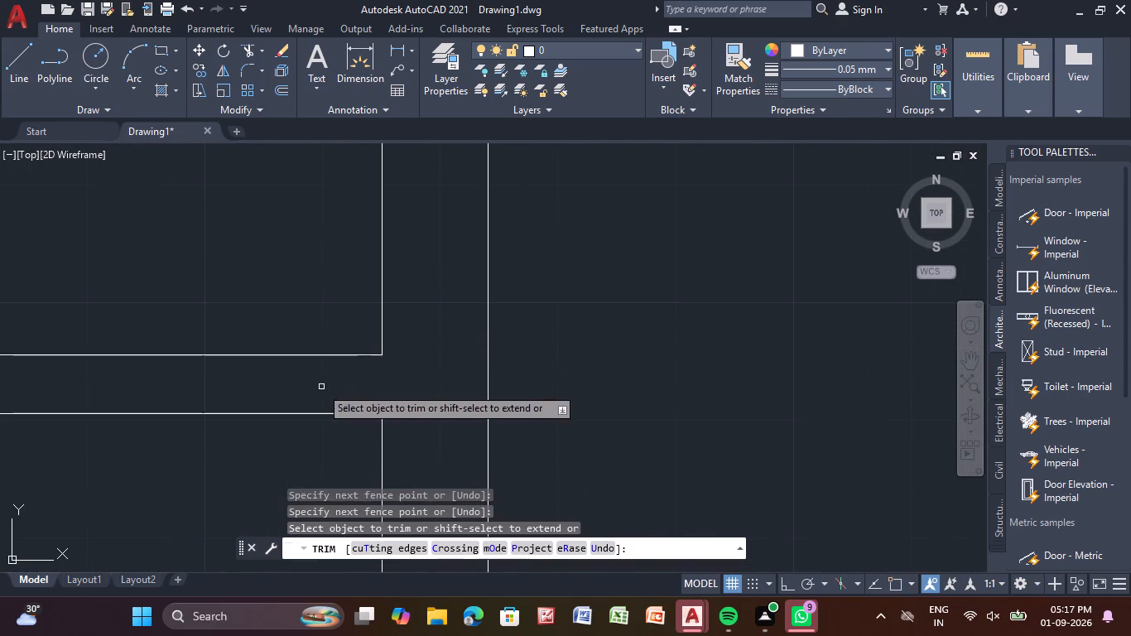
{"action": "scroll", "coordinate": [328, 365], "scroll_direction": "down", "scroll_amount": 4}
{"action": "middle_click_drag", "start_coordinate": [232, 297], "coordinate": [526, 306]}
{"action": "middle_click_drag", "start_coordinate": [434, 309], "coordinate": [440, 426]}
{"action": "middle_click_drag", "start_coordinate": [481, 344], "coordinate": [475, 381]}
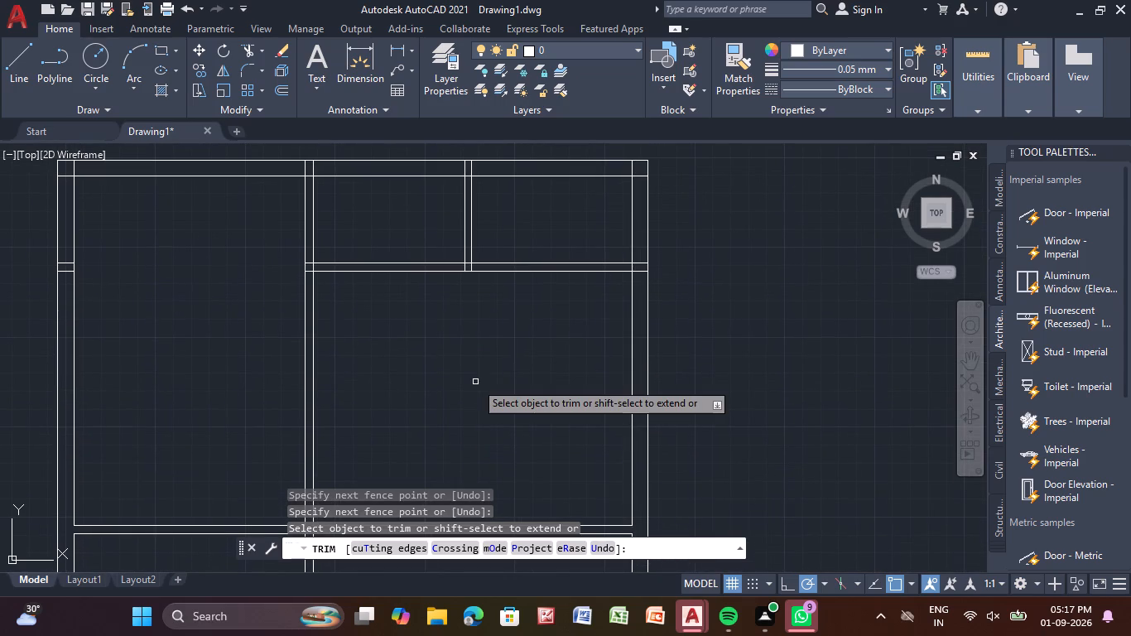
Trim the crossing lines where the short vertical partition between the two small top rooms meets the horizontal partition below.
{"action": "middle_click_drag", "start_coordinate": [507, 301], "coordinate": [506, 358]}
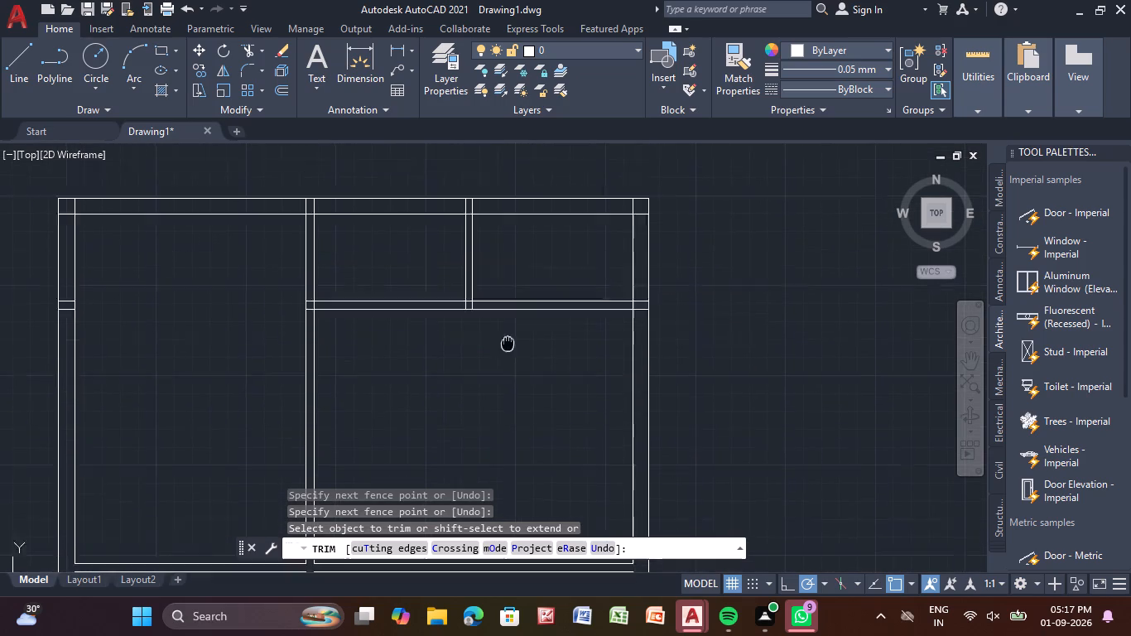
{"action": "middle_click_drag", "start_coordinate": [506, 358], "coordinate": [505, 418]}
{"action": "scroll", "coordinate": [480, 406], "scroll_direction": "up", "scroll_amount": 3}
{"action": "middle_click_drag", "start_coordinate": [422, 369], "coordinate": [418, 424]}
{"action": "scroll", "coordinate": [413, 407], "scroll_direction": "up", "scroll_amount": 3}
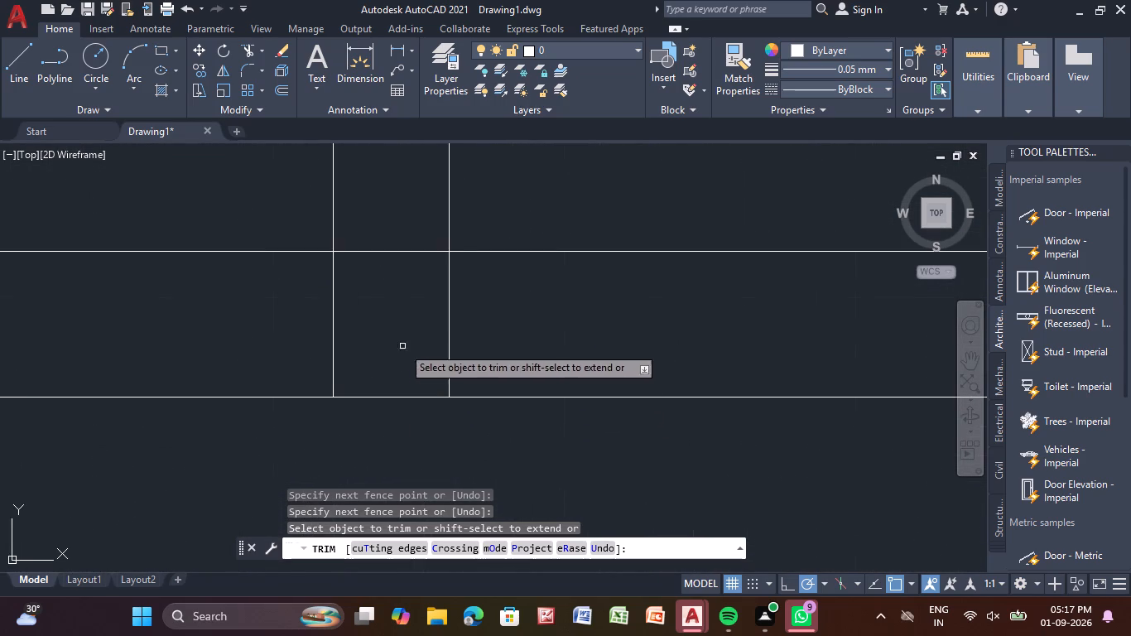
{"action": "left_click_drag", "start_coordinate": [379, 246], "coordinate": [369, 292]}
{"action": "left_click_drag", "start_coordinate": [304, 314], "coordinate": [571, 318]}
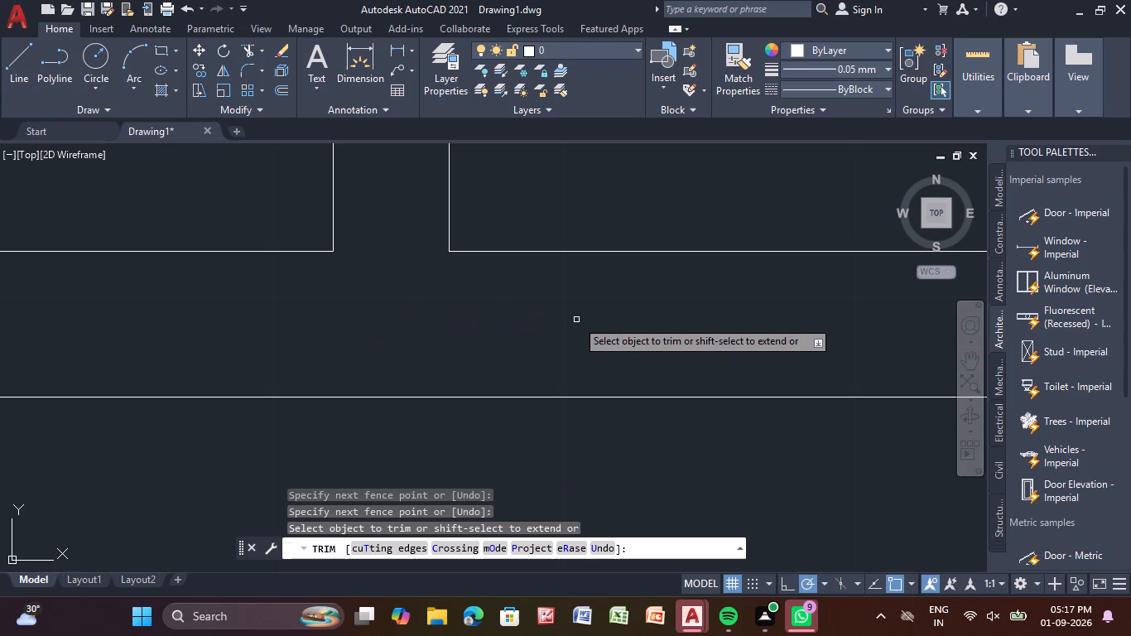
Trim the upper horizontal partition's line ends inside the right exterior wall and the wall's inner line across the junction.
{"action": "scroll", "coordinate": [577, 320], "scroll_direction": "down", "scroll_amount": 3}
{"action": "middle_click_drag", "start_coordinate": [577, 320], "coordinate": [107, 400]}
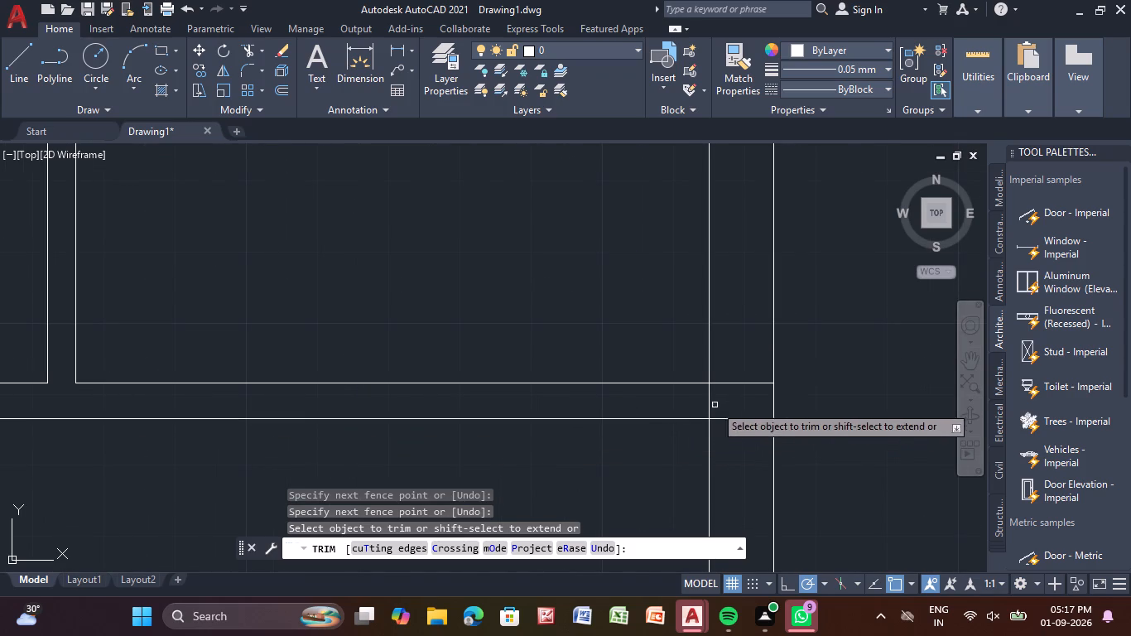
{"action": "scroll", "coordinate": [736, 375], "scroll_direction": "up", "scroll_amount": 2}
{"action": "middle_click_drag", "start_coordinate": [730, 378], "coordinate": [706, 335]}
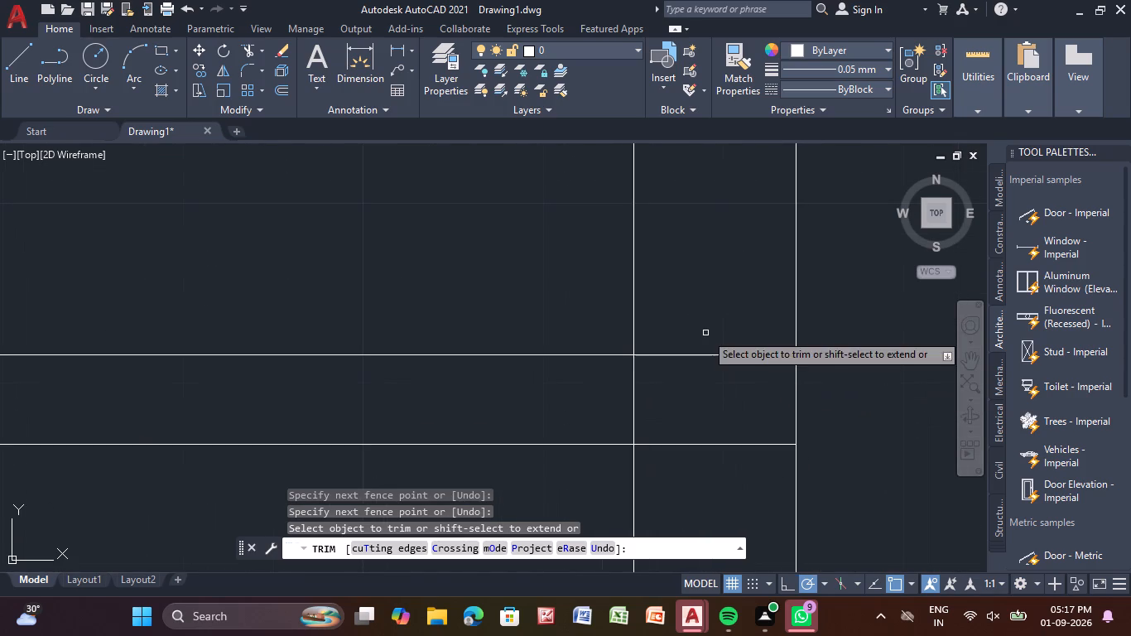
{"action": "left_click_drag", "start_coordinate": [705, 337], "coordinate": [735, 467]}
{"action": "left_click_drag", "start_coordinate": [686, 390], "coordinate": [526, 404]}
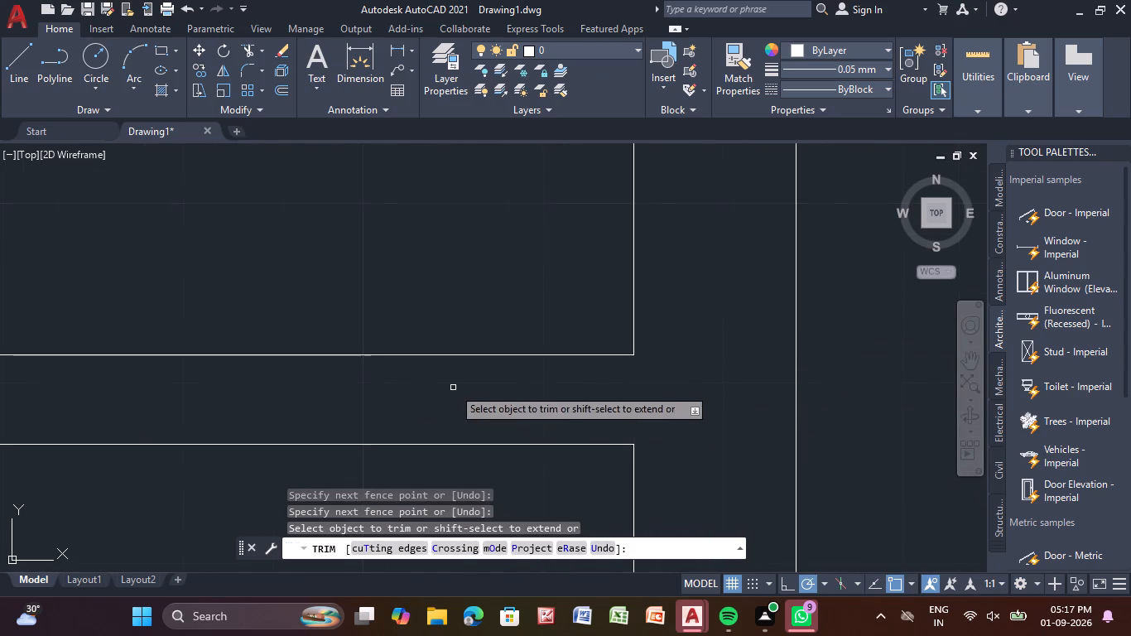
Trim the two overlapping inner wall lines at the top-right corner of the exterior walls.
{"action": "scroll", "coordinate": [451, 383], "scroll_direction": "down", "scroll_amount": 3}
{"action": "middle_click_drag", "start_coordinate": [386, 266], "coordinate": [426, 455]}
{"action": "scroll", "coordinate": [570, 337], "scroll_direction": "up", "scroll_amount": 2}
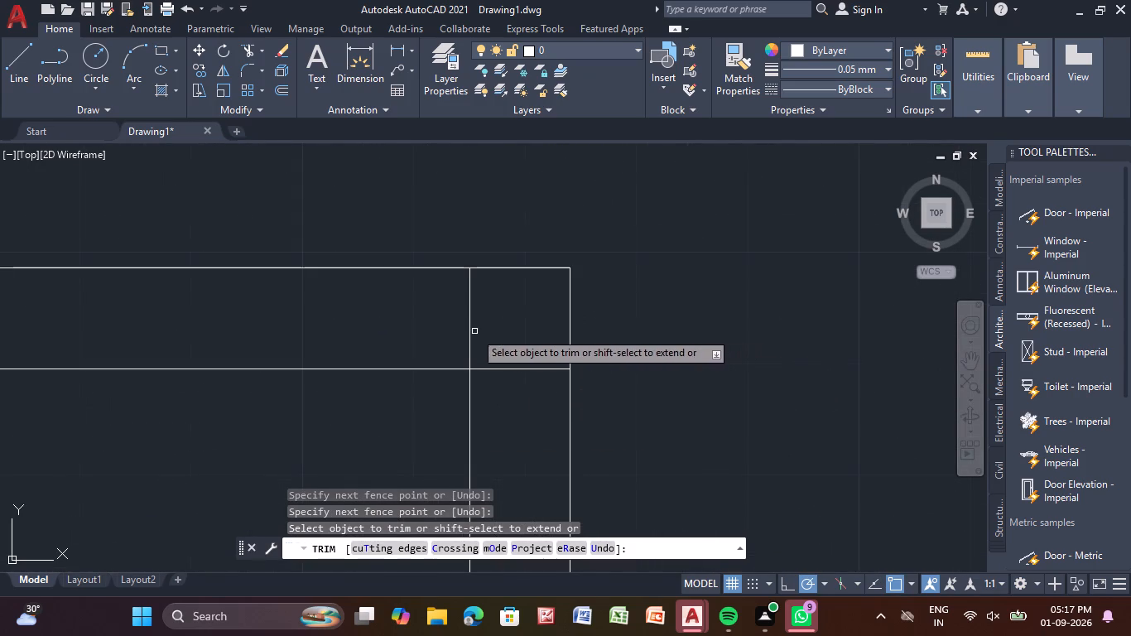
{"action": "left_click_drag", "start_coordinate": [452, 326], "coordinate": [527, 427]}
Trim the junction of the short partition between the two small rooms with the top exterior wall.
{"action": "scroll", "coordinate": [473, 295], "scroll_direction": "down", "scroll_amount": 2}
{"action": "middle_click_drag", "start_coordinate": [447, 310], "coordinate": [479, 311]}
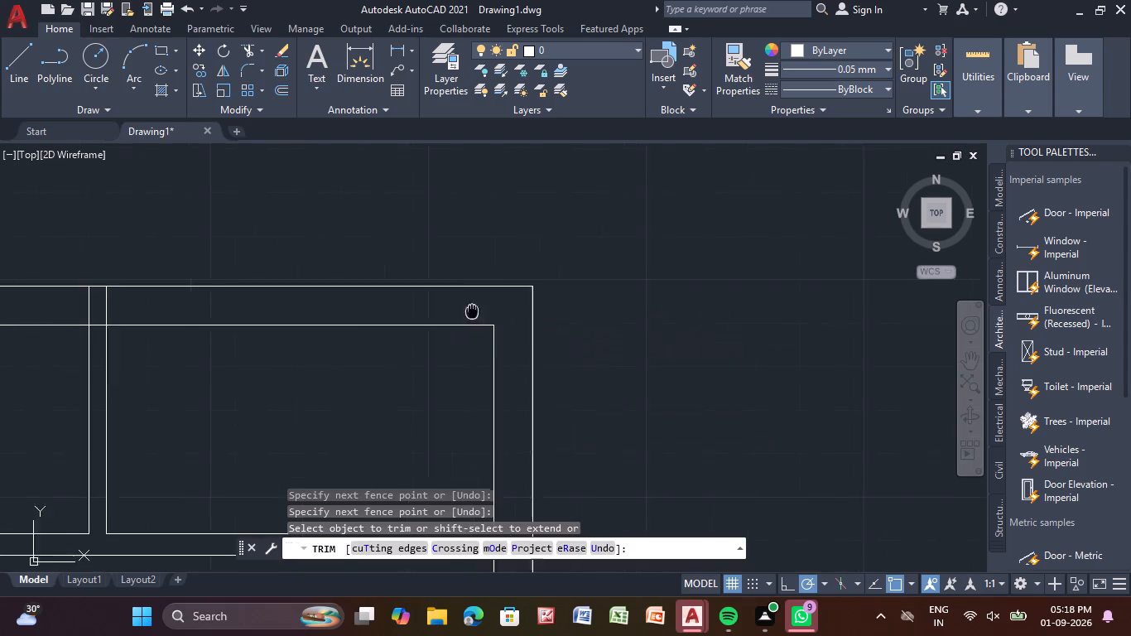
{"action": "middle_click_drag", "start_coordinate": [479, 311], "coordinate": [765, 320]}
{"action": "middle_click_drag", "start_coordinate": [416, 320], "coordinate": [555, 307]}
{"action": "scroll", "coordinate": [555, 307], "scroll_direction": "up", "scroll_amount": 3}
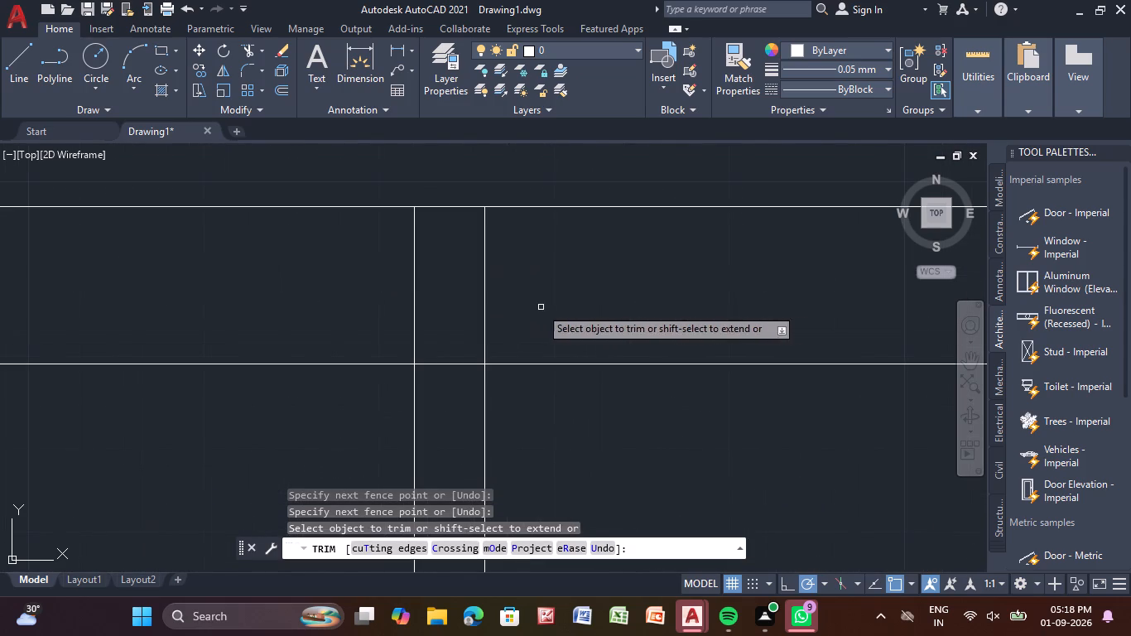
{"action": "left_click_drag", "start_coordinate": [534, 307], "coordinate": [325, 316]}
{"action": "left_click_drag", "start_coordinate": [464, 349], "coordinate": [433, 451]}
Trim the long vertical partition's line ends inside the top exterior wall and the wall's inner line across the junction.
{"action": "scroll", "coordinate": [463, 330], "scroll_direction": "down", "scroll_amount": 3}
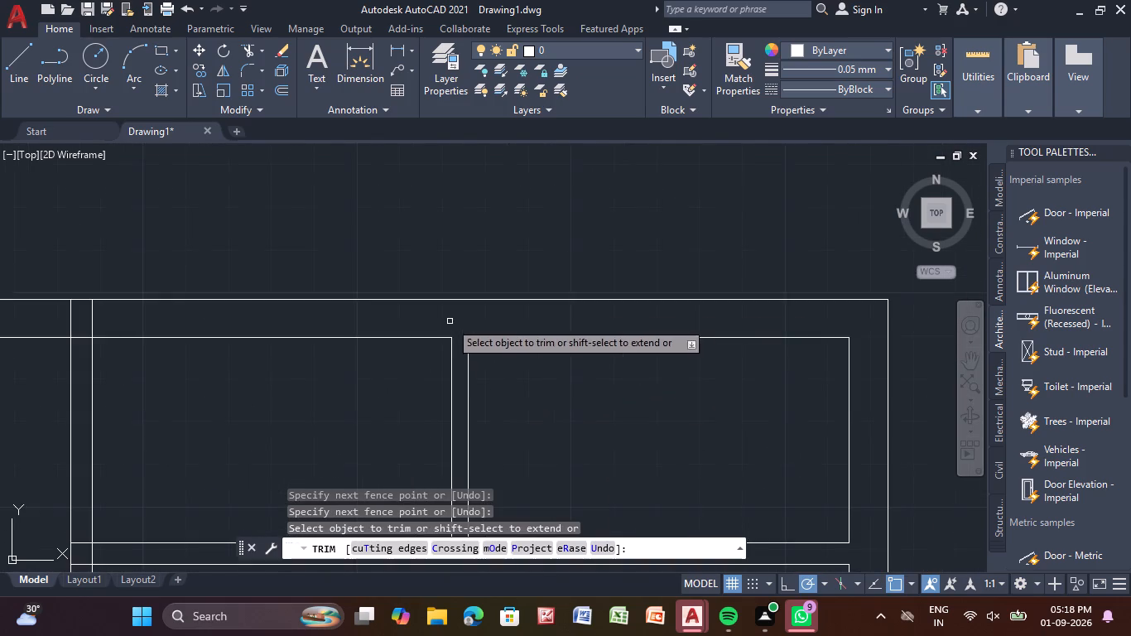
{"action": "middle_click_drag", "start_coordinate": [450, 321], "coordinate": [729, 320]}
{"action": "middle_click_drag", "start_coordinate": [383, 316], "coordinate": [462, 301]}
{"action": "scroll", "coordinate": [462, 301], "scroll_direction": "down", "scroll_amount": 1}
{"action": "scroll", "coordinate": [462, 301], "scroll_direction": "up", "scroll_amount": 3}
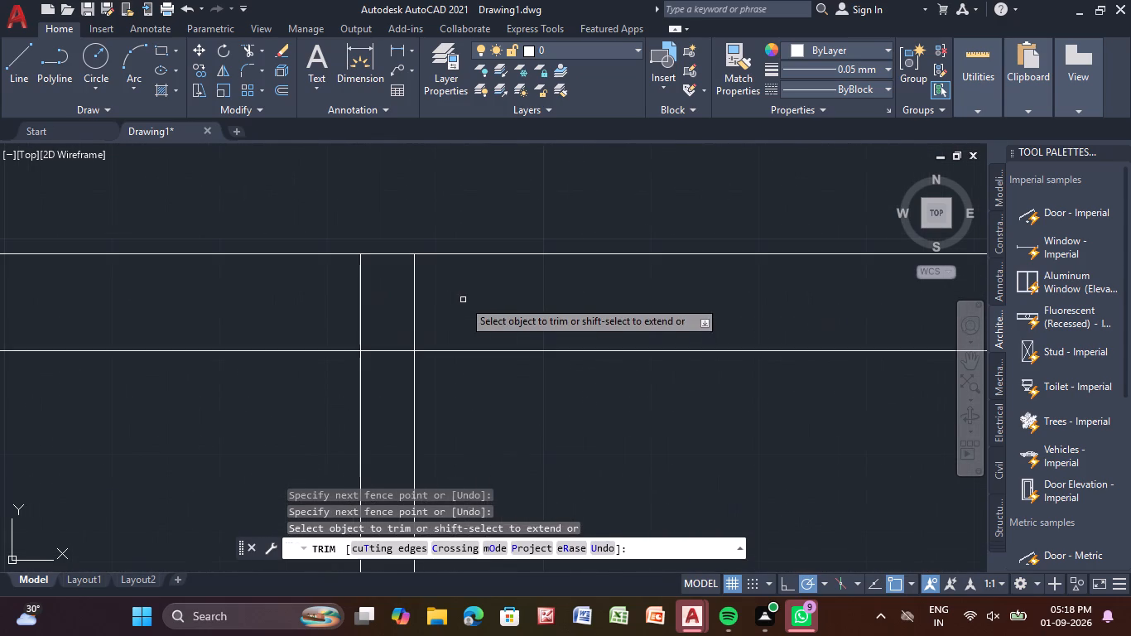
{"action": "left_click_drag", "start_coordinate": [463, 300], "coordinate": [327, 301]}
{"action": "left_click_drag", "start_coordinate": [383, 327], "coordinate": [387, 408]}
Trim the crossing lines where the upper horizontal partition meets the long vertical partition.
{"action": "scroll", "coordinate": [397, 364], "scroll_direction": "down", "scroll_amount": 3}
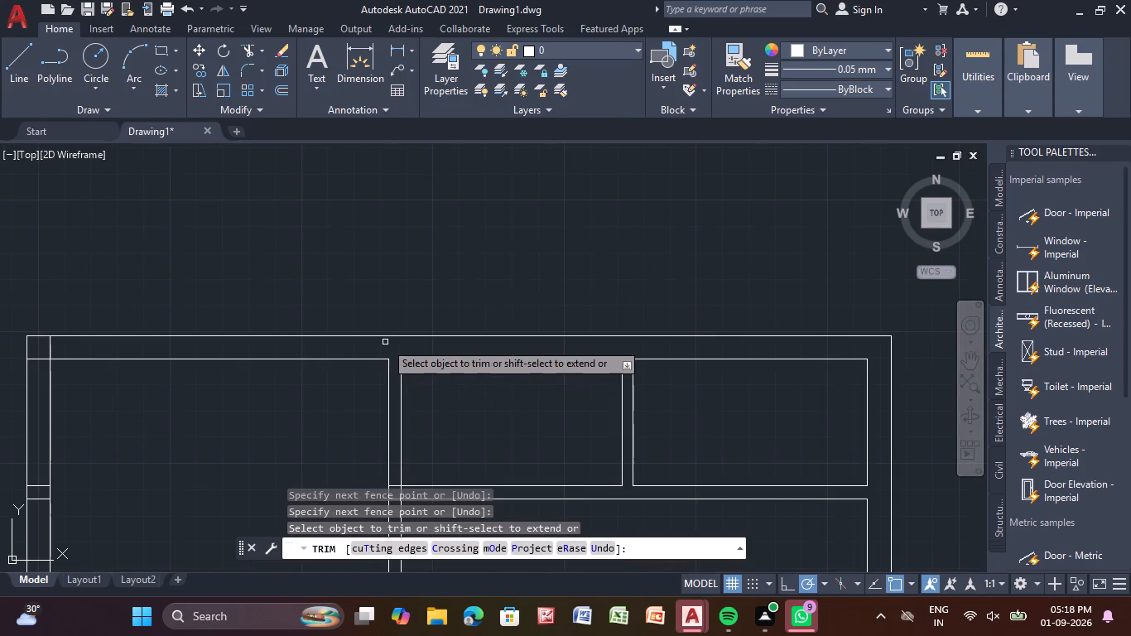
{"action": "middle_click_drag", "start_coordinate": [385, 340], "coordinate": [661, 292]}
{"action": "middle_click_drag", "start_coordinate": [732, 397], "coordinate": [740, 318]}
{"action": "scroll", "coordinate": [728, 328], "scroll_direction": "up", "scroll_amount": 4}
{"action": "middle_click_drag", "start_coordinate": [604, 415], "coordinate": [623, 248]}
{"action": "middle_click_drag", "start_coordinate": [550, 311], "coordinate": [580, 243]}
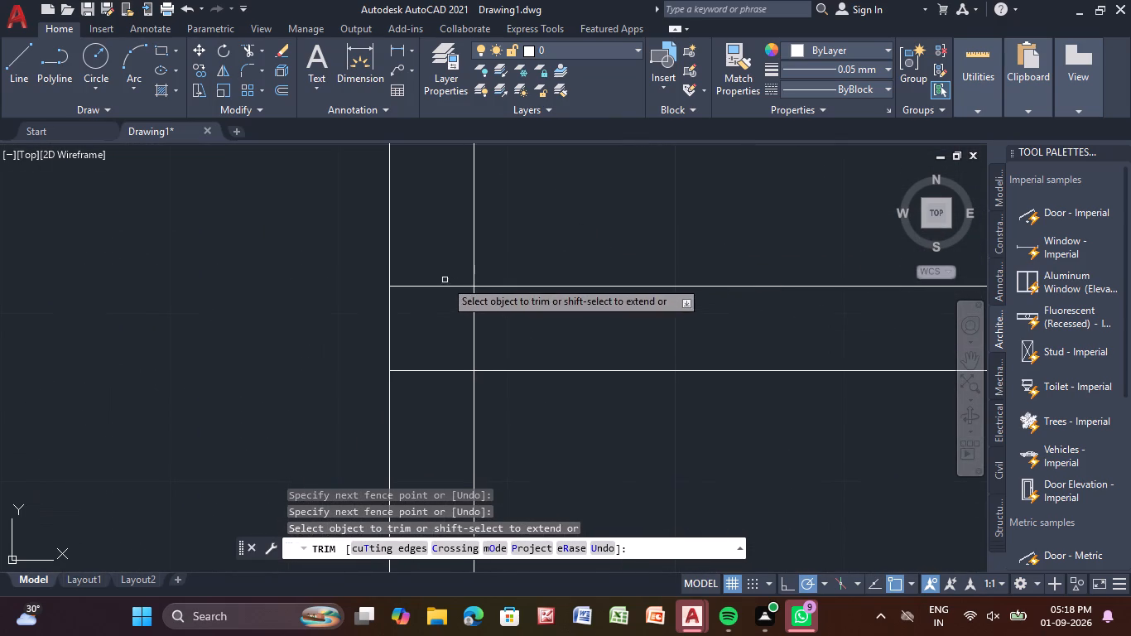
{"action": "left_click_drag", "start_coordinate": [445, 280], "coordinate": [414, 448]}
{"action": "left_click_drag", "start_coordinate": [453, 339], "coordinate": [529, 322]}
Trim the two overlapping inner wall lines at the top-left corner of the exterior walls.
{"action": "scroll", "coordinate": [581, 318], "scroll_direction": "down", "scroll_amount": 3}
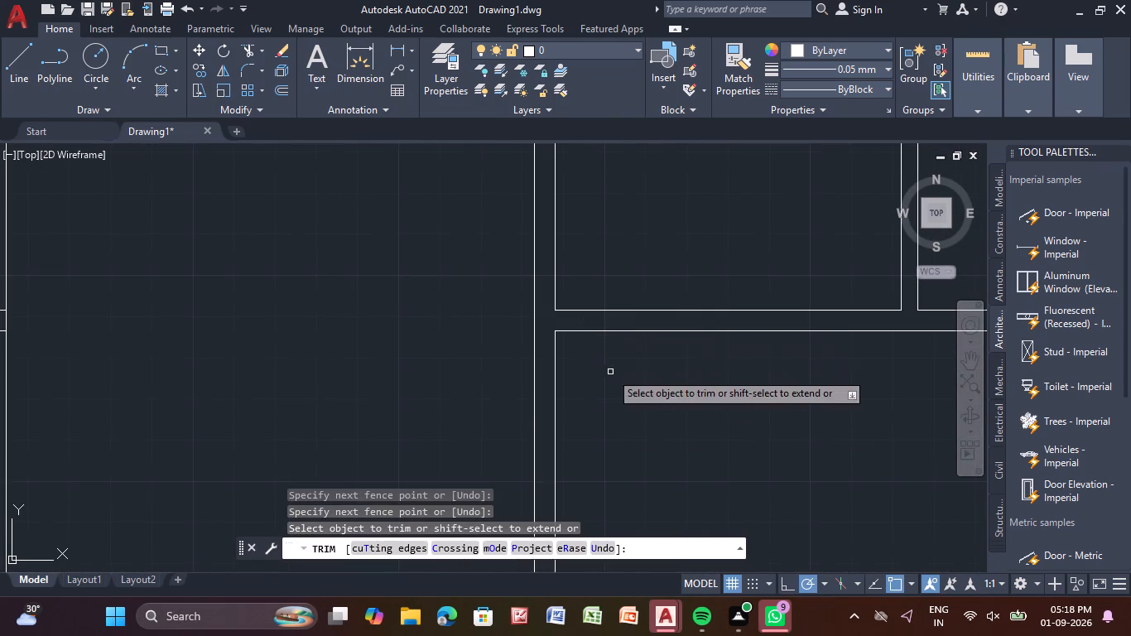
{"action": "scroll", "coordinate": [631, 426], "scroll_direction": "down", "scroll_amount": 2}
{"action": "middle_click_drag", "start_coordinate": [631, 426], "coordinate": [713, 300]}
{"action": "middle_click_drag", "start_coordinate": [514, 303], "coordinate": [535, 365]}
{"action": "middle_click_drag", "start_coordinate": [513, 284], "coordinate": [524, 306]}
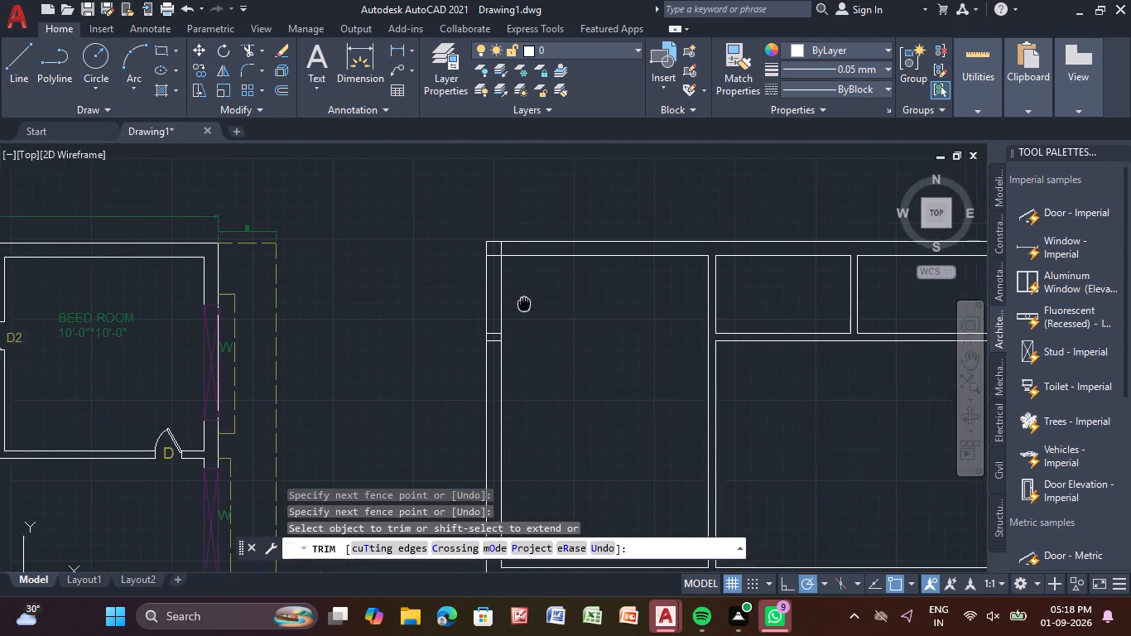
{"action": "middle_click_drag", "start_coordinate": [524, 306], "coordinate": [537, 329]}
{"action": "scroll", "coordinate": [515, 283], "scroll_direction": "up", "scroll_amount": 4}
{"action": "left_click_drag", "start_coordinate": [499, 261], "coordinate": [441, 272]}
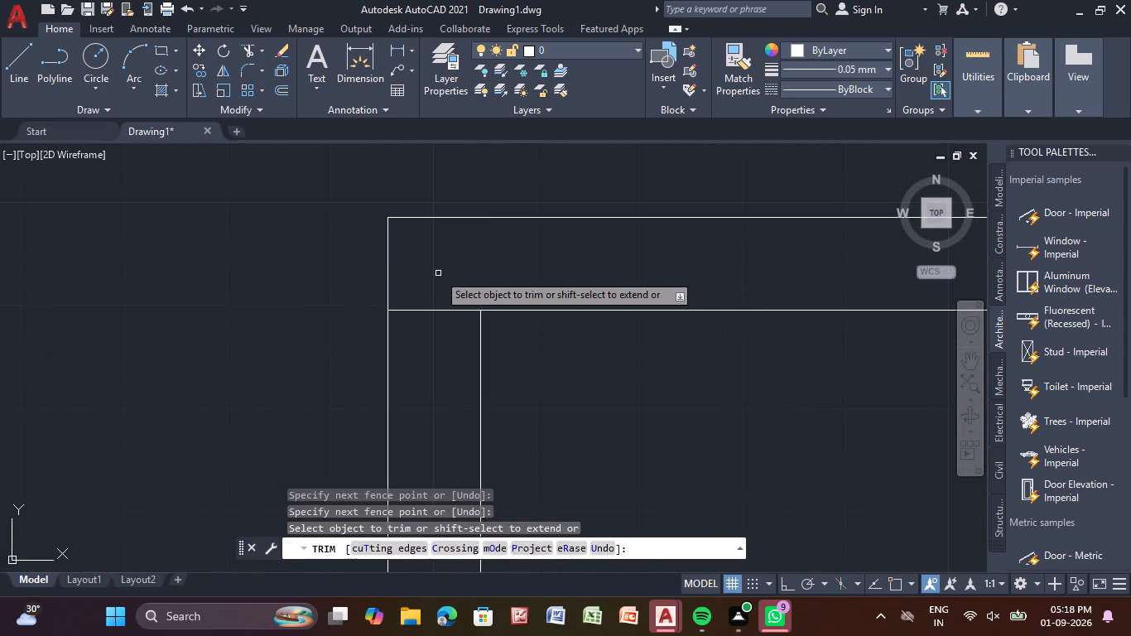
{"action": "left_click_drag", "start_coordinate": [438, 273], "coordinate": [424, 369]}
Trim the two short leftover horizontal lines inside the left exterior wall and finish trimming.
{"action": "scroll", "coordinate": [431, 351], "scroll_direction": "down", "scroll_amount": 2}
{"action": "middle_click_drag", "start_coordinate": [431, 331], "coordinate": [499, 157]}
{"action": "middle_click_drag", "start_coordinate": [579, 380], "coordinate": [584, 301]}
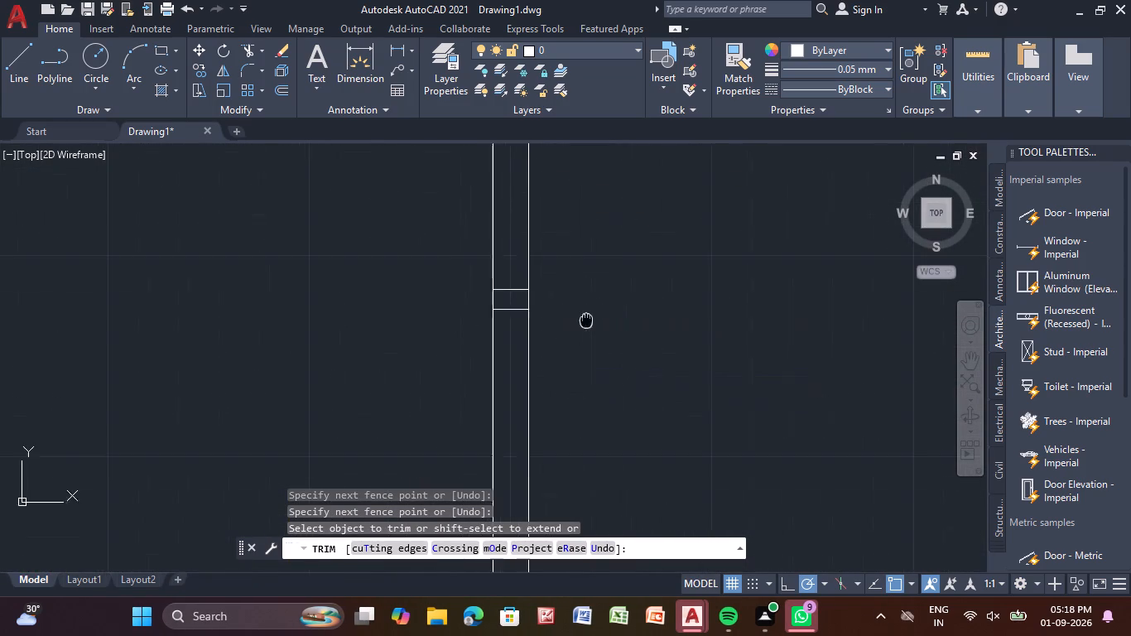
{"action": "middle_click_drag", "start_coordinate": [584, 301], "coordinate": [583, 300]}
{"action": "scroll", "coordinate": [560, 304], "scroll_direction": "up", "scroll_amount": 2}
{"action": "left_click_drag", "start_coordinate": [416, 182], "coordinate": [406, 326]}
{"action": "scroll", "coordinate": [437, 287], "scroll_direction": "down", "scroll_amount": 4}
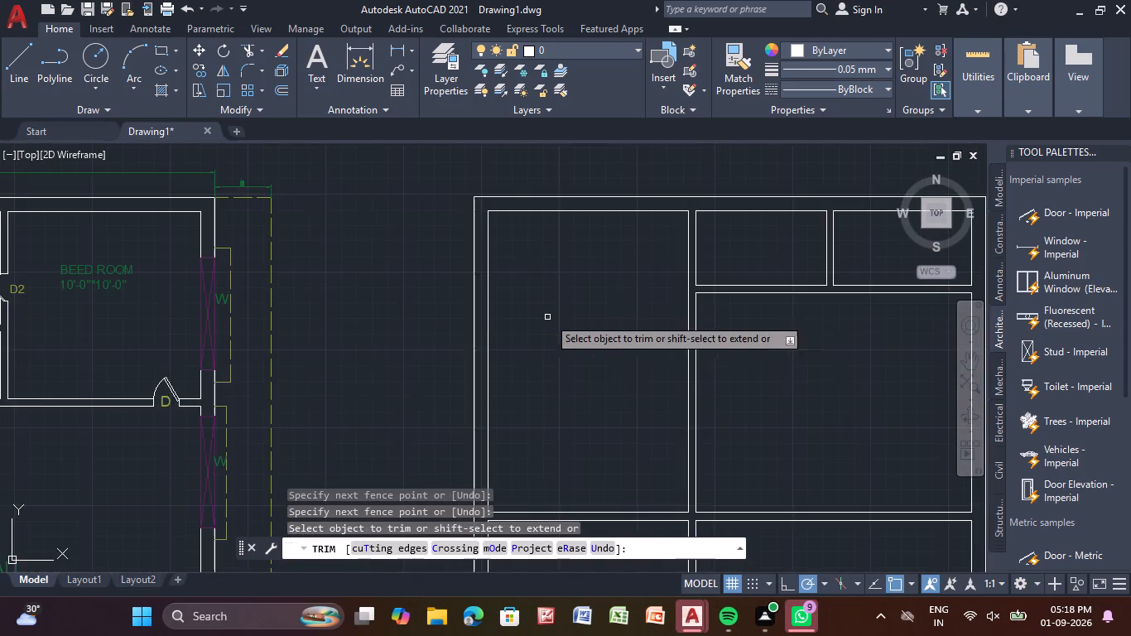
{"action": "scroll", "coordinate": [590, 368], "scroll_direction": "down", "scroll_amount": 1}
{"action": "middle_click_drag", "start_coordinate": [590, 371], "coordinate": [523, 214]}
{"action": "middle_click_drag", "start_coordinate": [513, 210], "coordinate": [501, 287]}
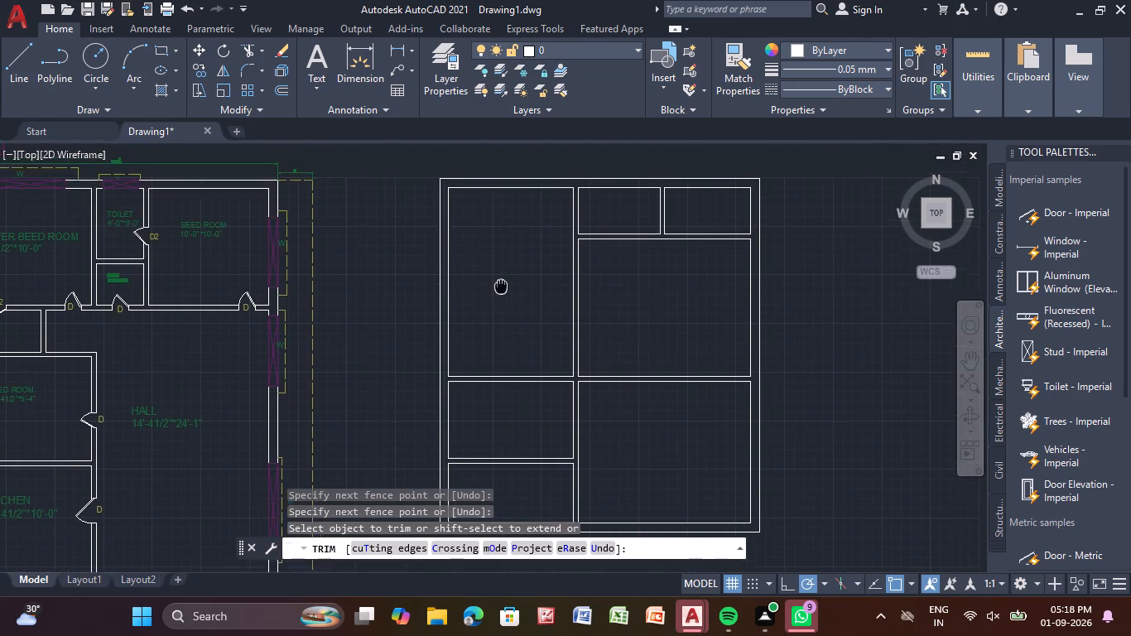
{"action": "middle_click_drag", "start_coordinate": [501, 287], "coordinate": [493, 300]}
{"action": "scroll", "coordinate": [493, 300], "scroll_direction": "down", "scroll_amount": 1}
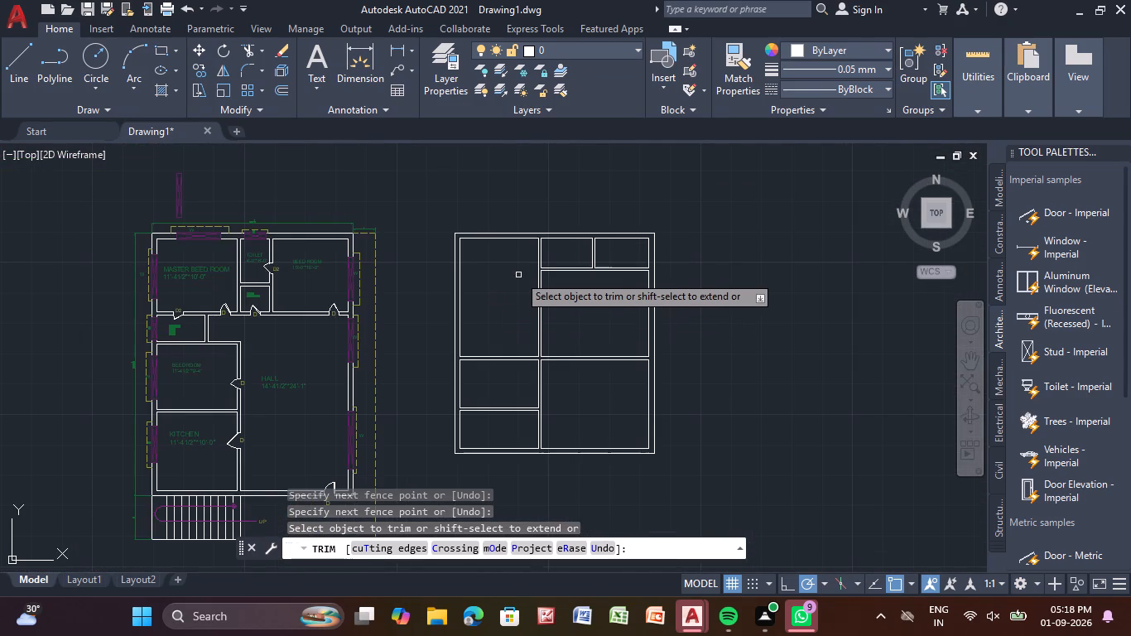
{"action": "key", "text": "Escape"}
{"action": "key", "text": "Escape"}
{"action": "key", "text": "Escape"}
{"action": "key", "text": "Escape"}
{"action": "key", "text": "Escape"}
{"action": "key", "text": "Escape"}
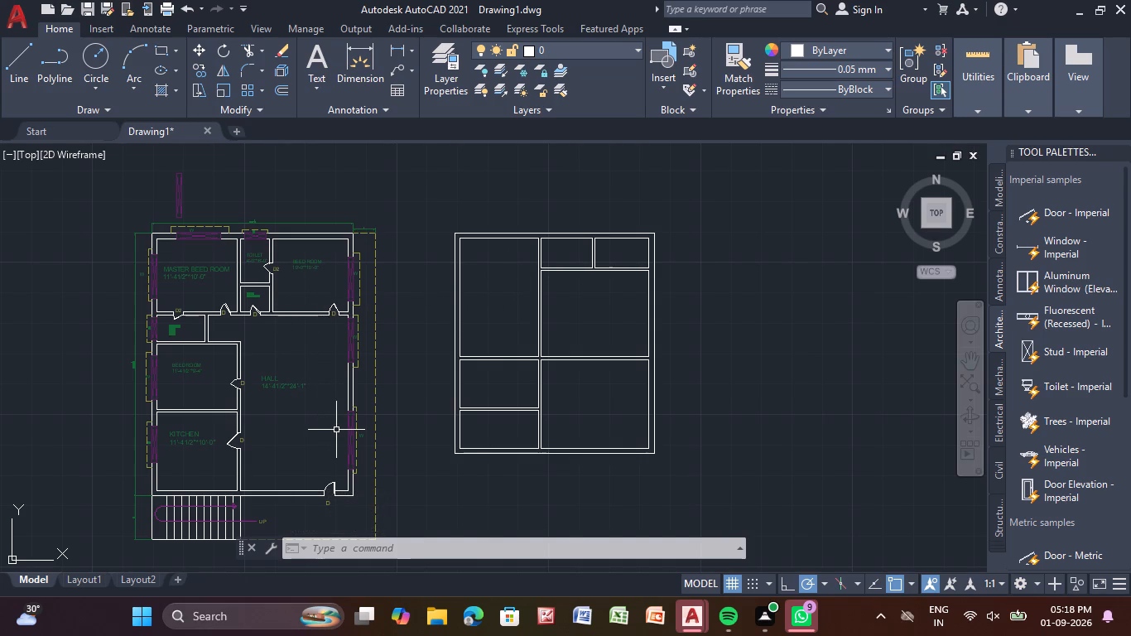
Copy the hall's entrance door from the ground floor plan into the second plan's bottom exterior wall, near its right corner.
{"action": "middle_click_drag", "start_coordinate": [337, 429], "coordinate": [361, 344]}
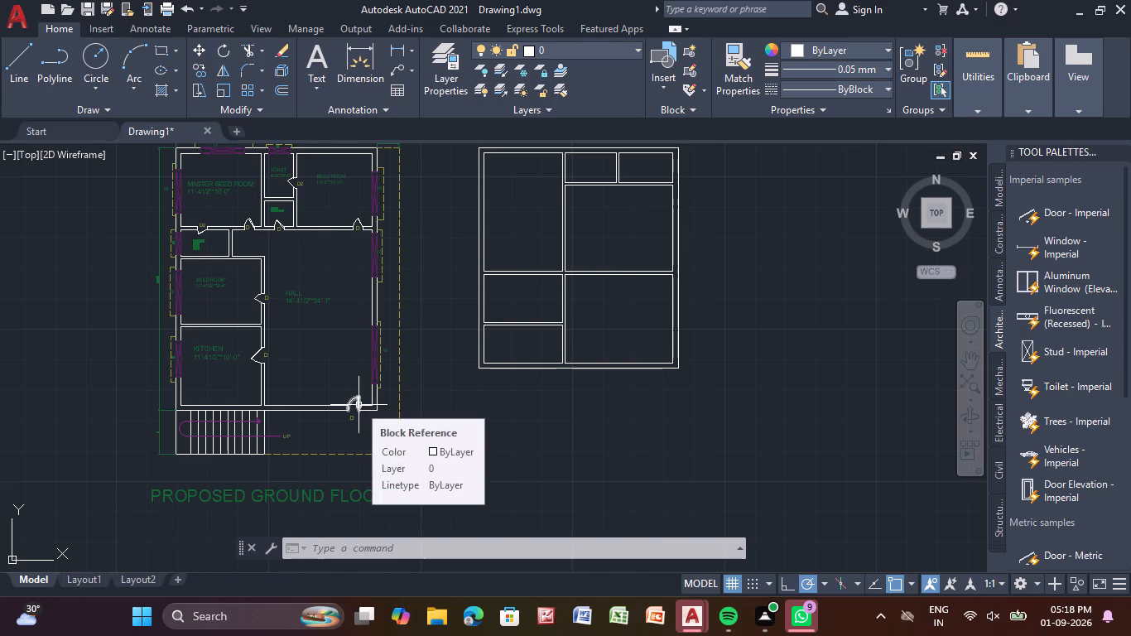
{"action": "left_click", "coordinate": [359, 405]}
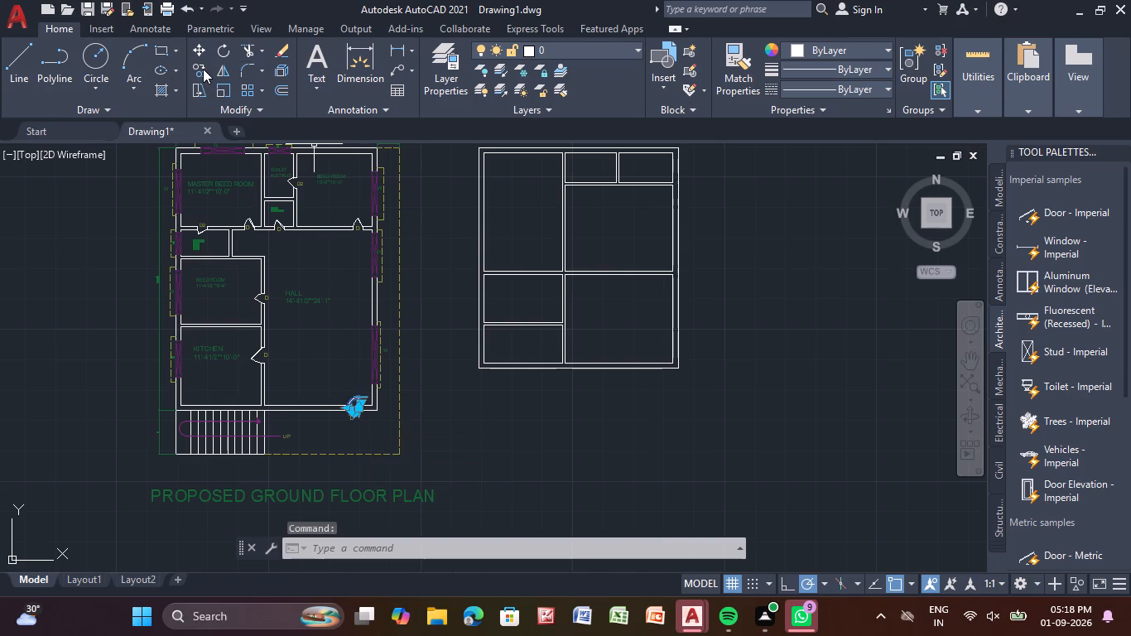
{"action": "left_click", "coordinate": [203, 67]}
{"action": "left_click", "coordinate": [363, 407]}
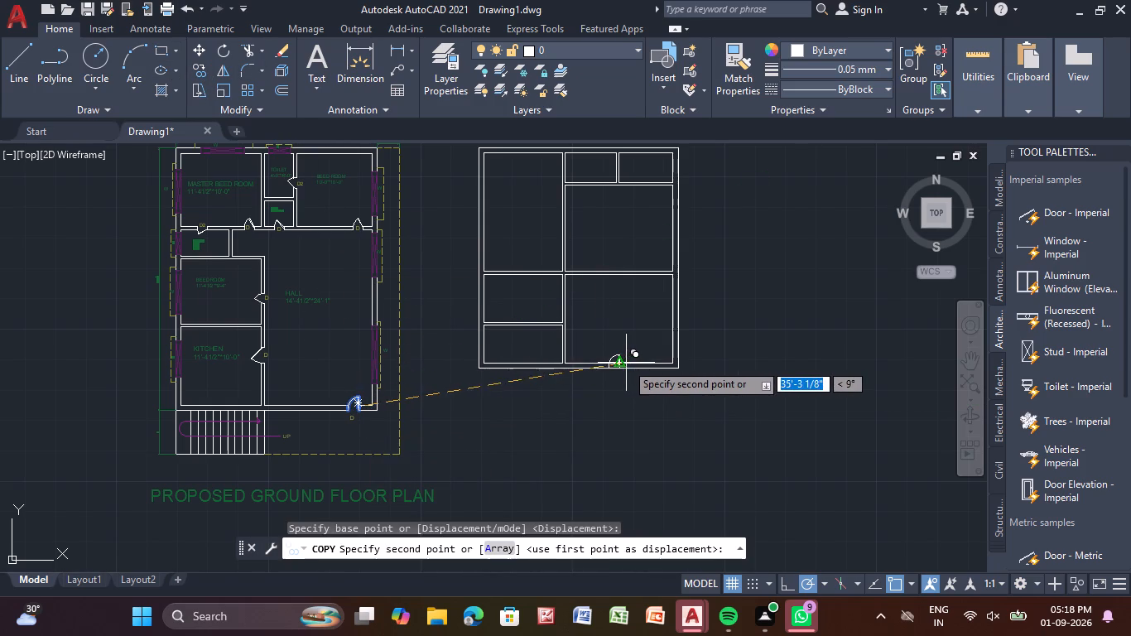
{"action": "scroll", "coordinate": [626, 363], "scroll_direction": "up", "scroll_amount": 2}
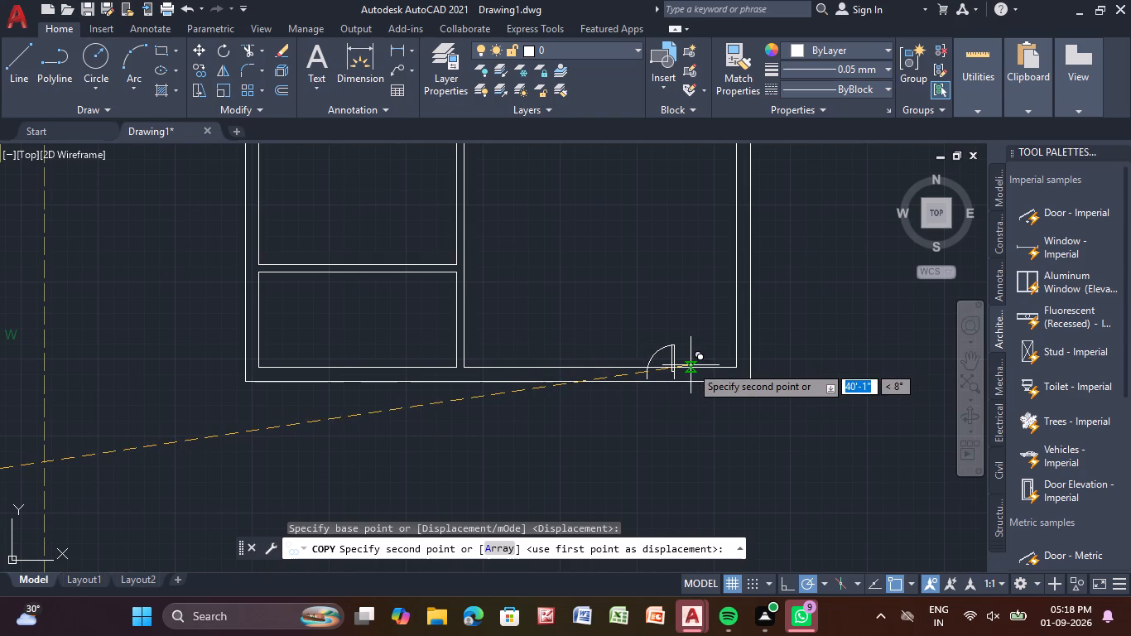
{"action": "scroll", "coordinate": [691, 365], "scroll_direction": "up", "scroll_amount": 2}
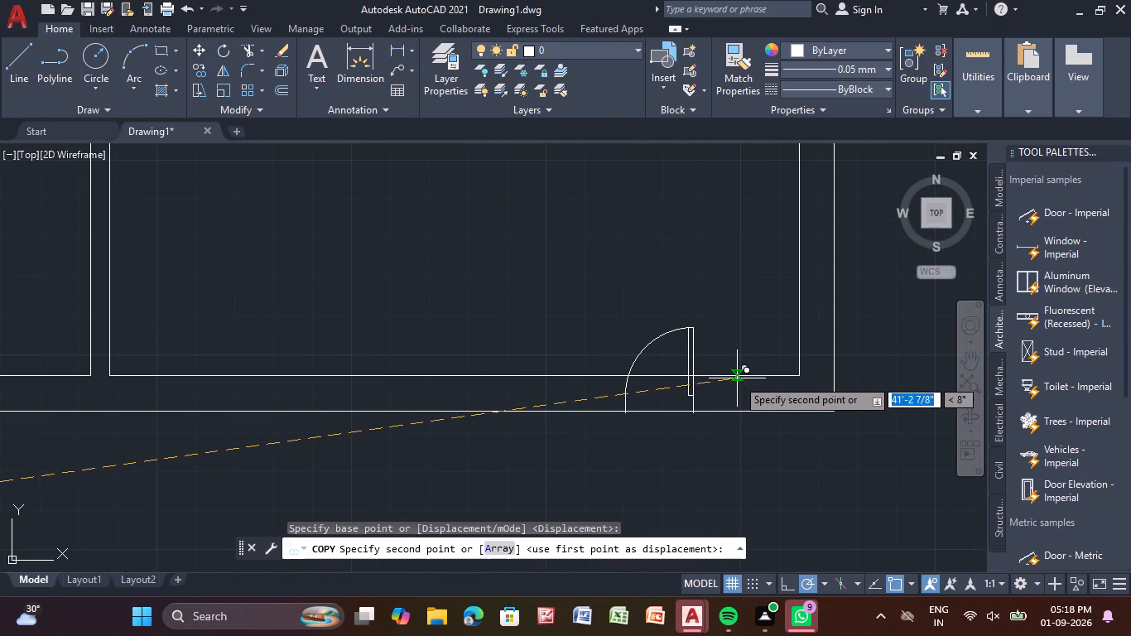
{"action": "scroll", "coordinate": [747, 378], "scroll_direction": "up", "scroll_amount": 3}
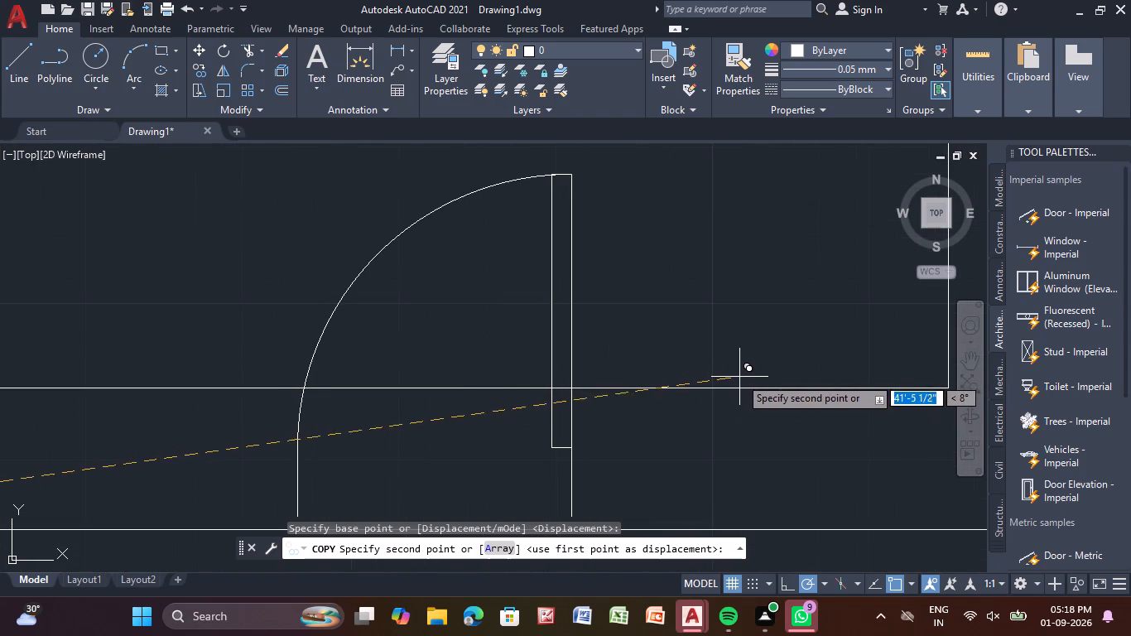
{"action": "middle_click_drag", "start_coordinate": [741, 378], "coordinate": [737, 340]}
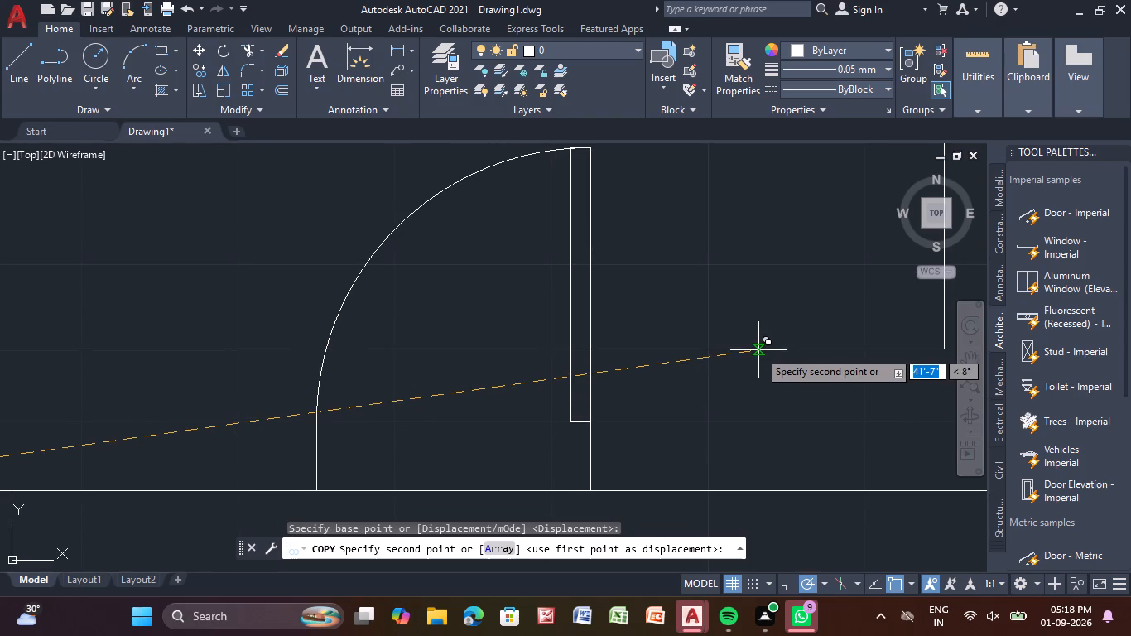
{"action": "left_click", "coordinate": [758, 350]}
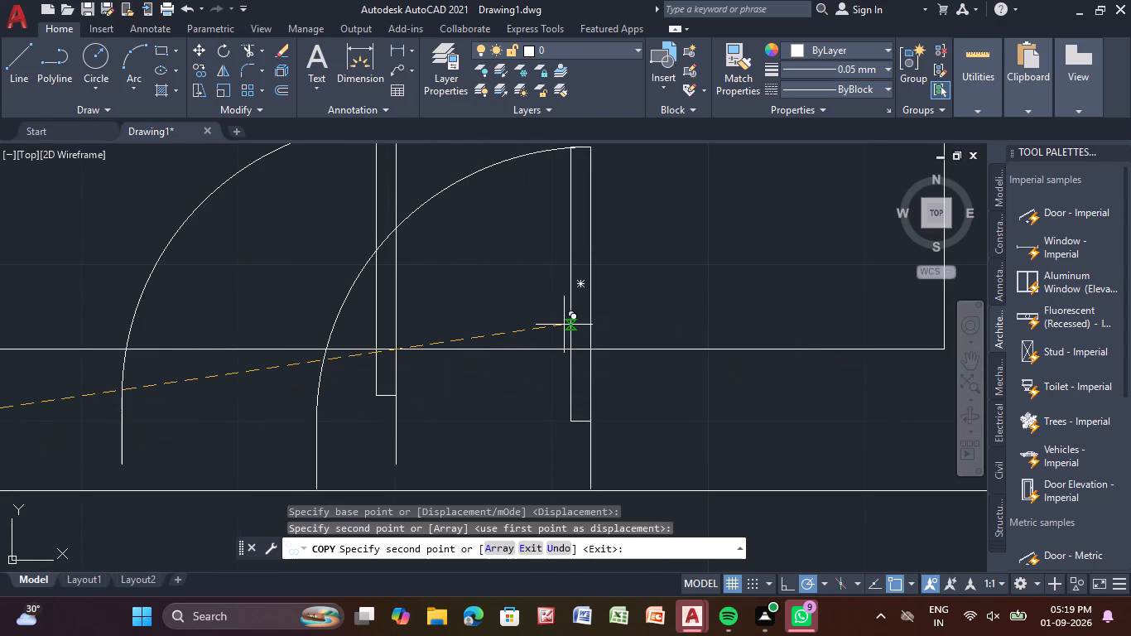
Copy the same door into the second plan's middle horizontal partition, near its right end by the exterior wall.
{"action": "scroll", "coordinate": [564, 325], "scroll_direction": "down", "scroll_amount": 3}
{"action": "middle_click_drag", "start_coordinate": [562, 325], "coordinate": [592, 478]}
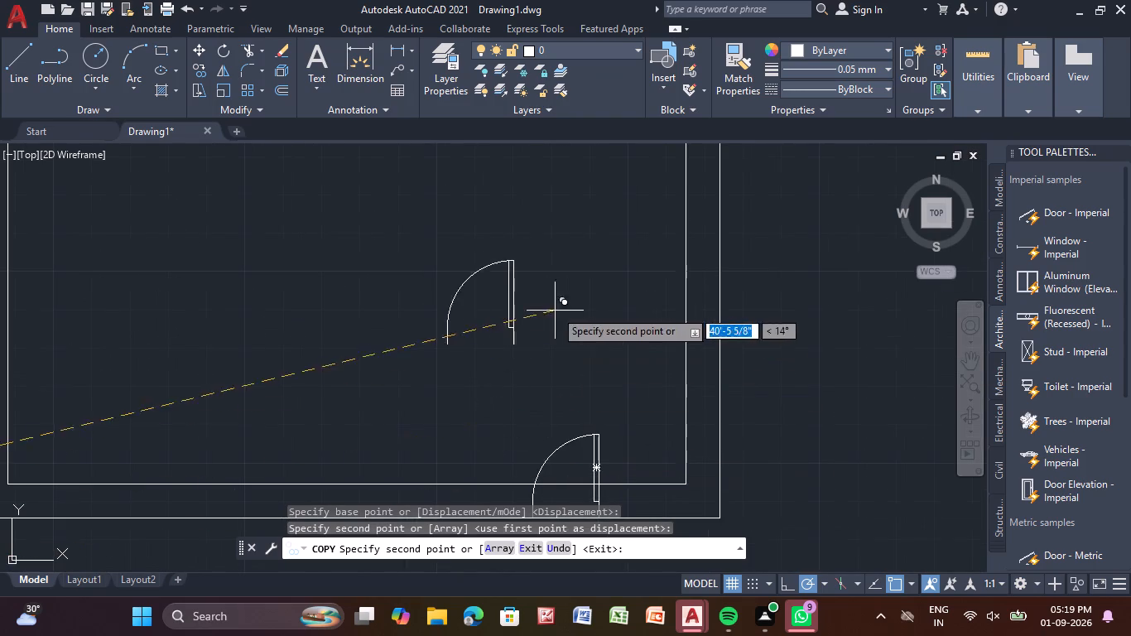
{"action": "middle_click_drag", "start_coordinate": [503, 265], "coordinate": [570, 526]}
{"action": "scroll", "coordinate": [589, 345], "scroll_direction": "down", "scroll_amount": 2}
{"action": "middle_click_drag", "start_coordinate": [590, 335], "coordinate": [575, 457]}
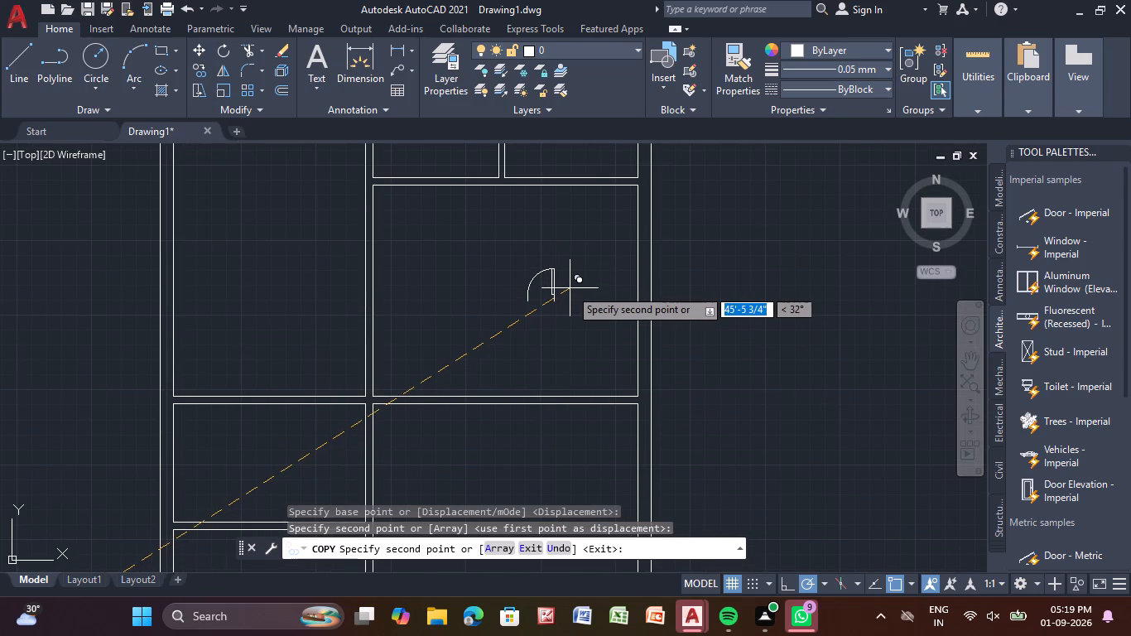
{"action": "scroll", "coordinate": [570, 288], "scroll_direction": "down", "scroll_amount": 2}
{"action": "middle_click", "coordinate": [570, 288]}
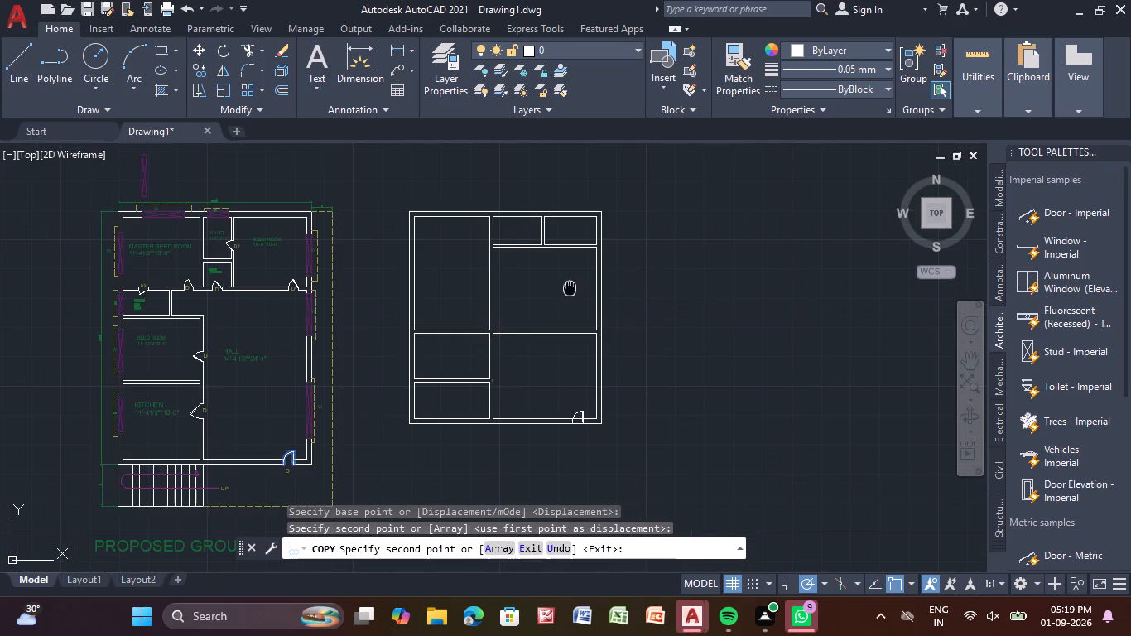
{"action": "scroll", "coordinate": [555, 312], "scroll_direction": "up", "scroll_amount": 2}
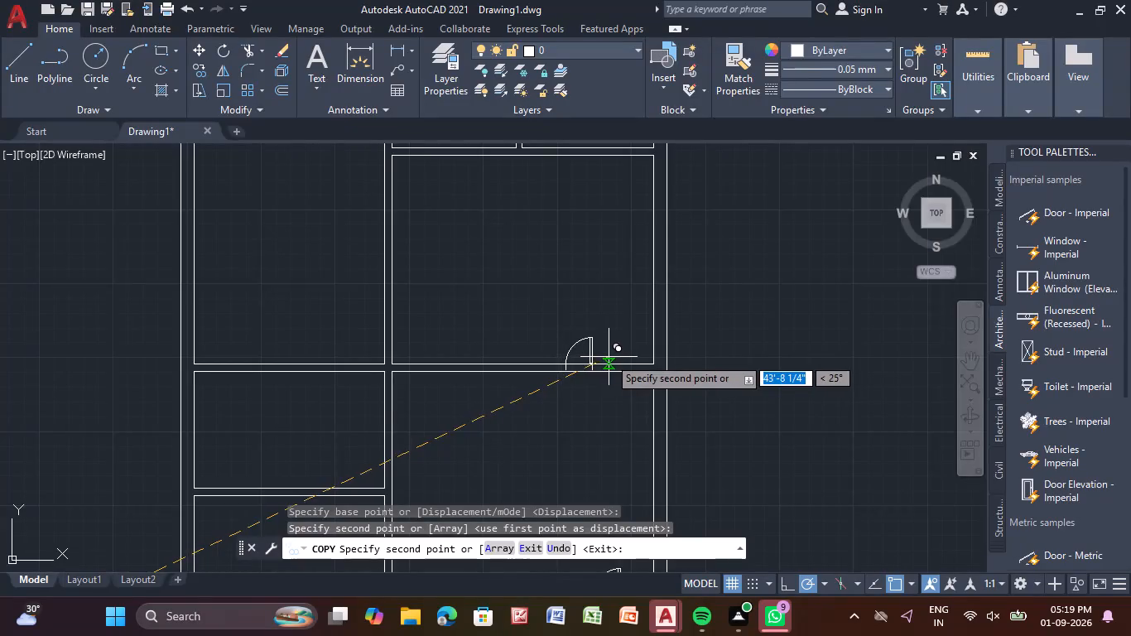
{"action": "middle_click_drag", "start_coordinate": [609, 357], "coordinate": [612, 341]}
{"action": "scroll", "coordinate": [612, 341], "scroll_direction": "up", "scroll_amount": 2}
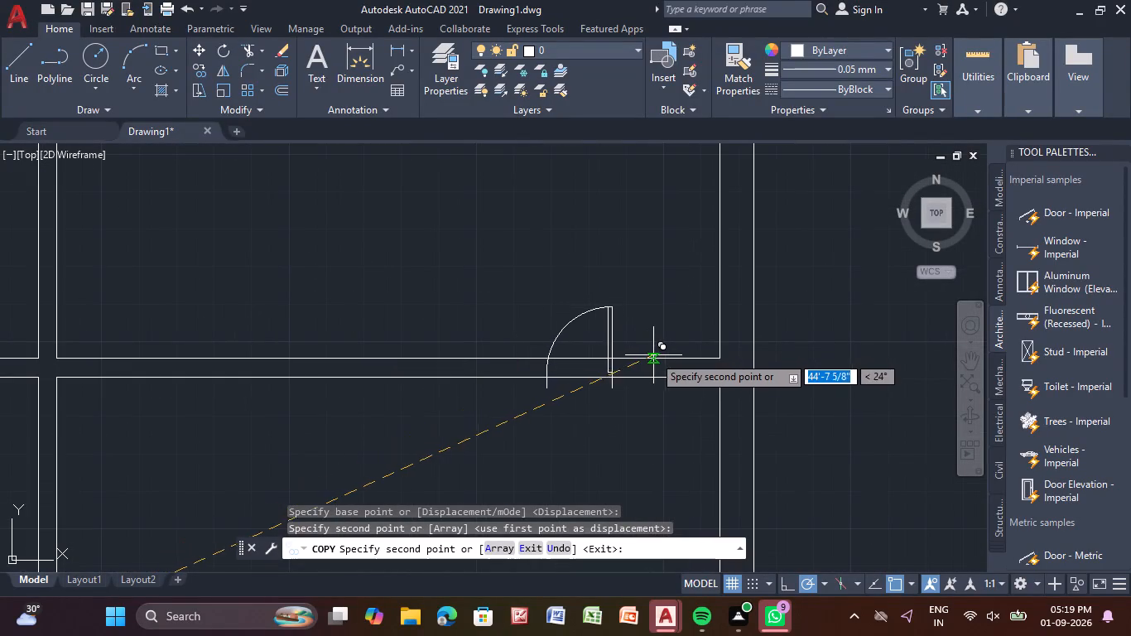
{"action": "scroll", "coordinate": [663, 339], "scroll_direction": "up", "scroll_amount": 2}
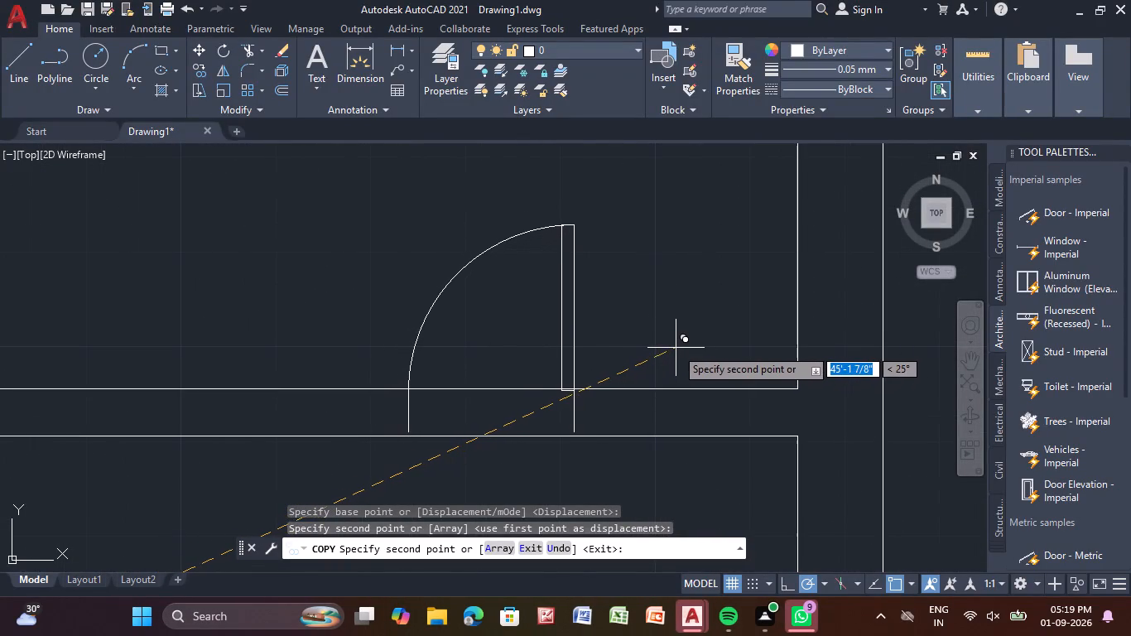
{"action": "left_click", "coordinate": [718, 350]}
Copy the same door into the upper horizontal partition, below the top-right small room near the right exterior wall, and finish copying.
{"action": "scroll", "coordinate": [549, 323], "scroll_direction": "down", "scroll_amount": 2}
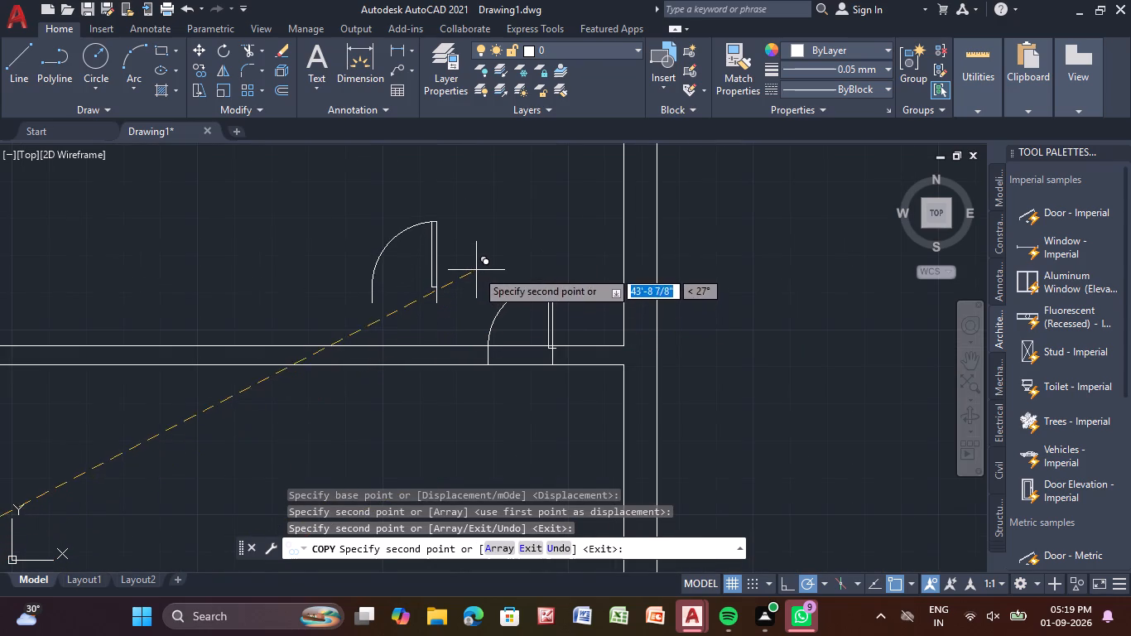
{"action": "middle_click_drag", "start_coordinate": [476, 269], "coordinate": [436, 506]}
{"action": "scroll", "coordinate": [561, 137], "scroll_direction": "down", "scroll_amount": 2}
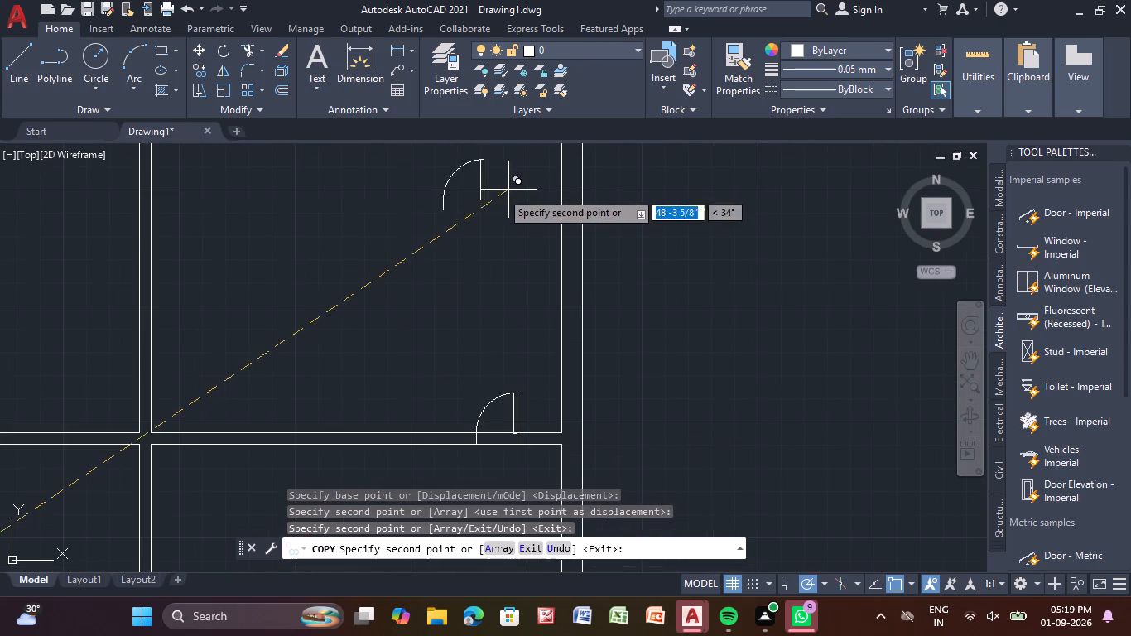
{"action": "middle_click_drag", "start_coordinate": [494, 195], "coordinate": [457, 343]}
{"action": "scroll", "coordinate": [484, 241], "scroll_direction": "down", "scroll_amount": 1}
{"action": "middle_click_drag", "start_coordinate": [464, 300], "coordinate": [455, 349]}
{"action": "scroll", "coordinate": [458, 320], "scroll_direction": "up", "scroll_amount": 3}
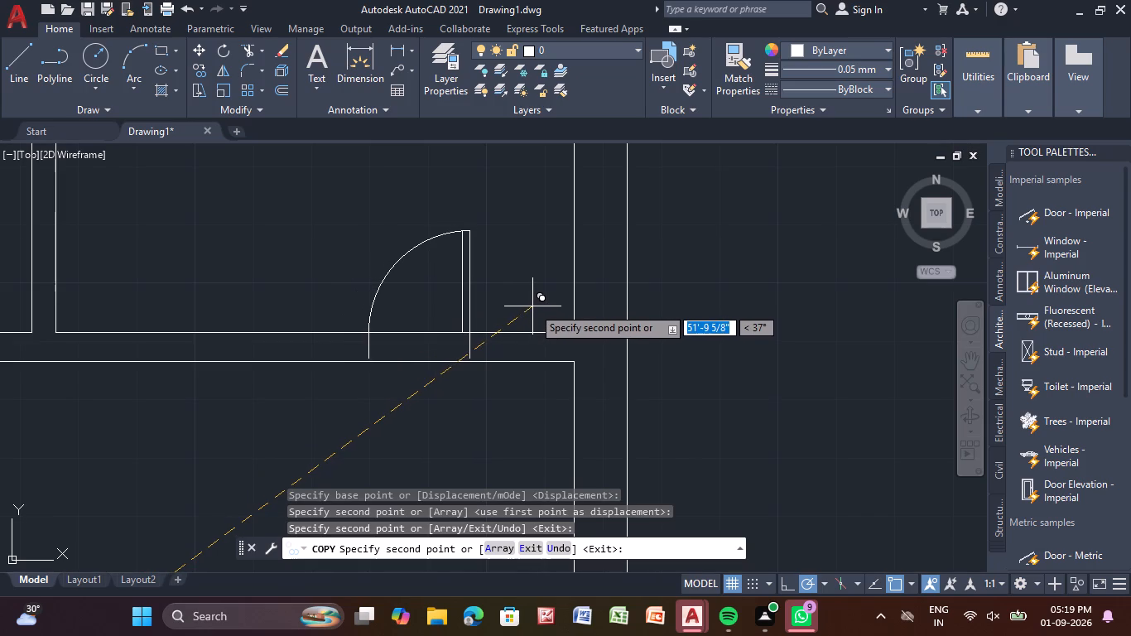
{"action": "scroll", "coordinate": [532, 306], "scroll_direction": "up", "scroll_amount": 2}
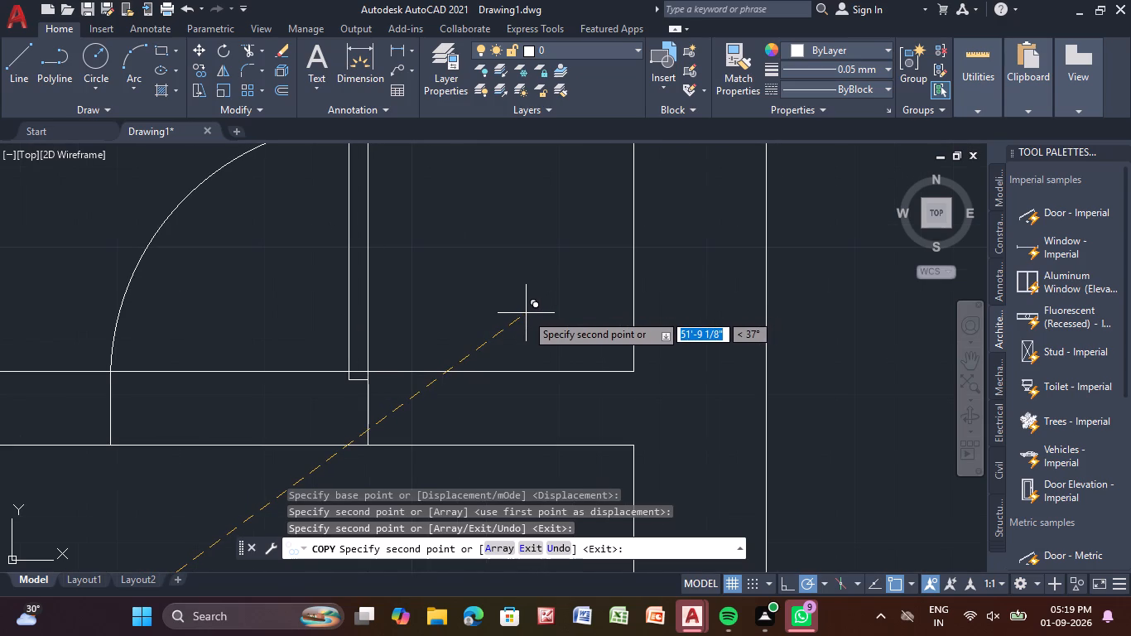
{"action": "left_click", "coordinate": [526, 313]}
{"action": "scroll", "coordinate": [464, 329], "scroll_direction": "down", "scroll_amount": 3}
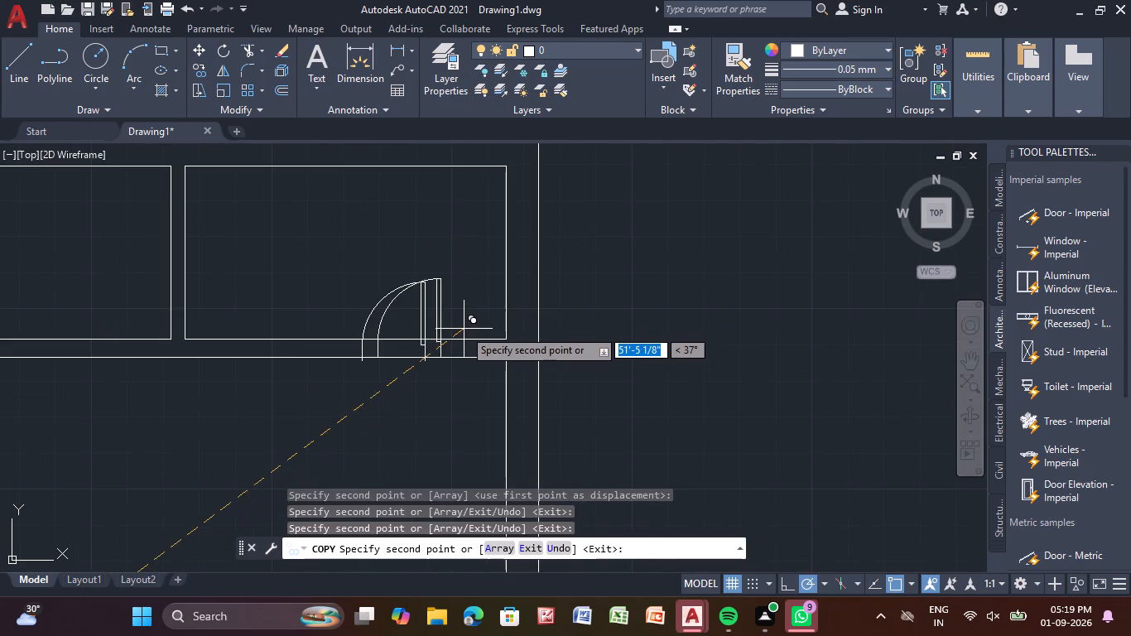
{"action": "scroll", "coordinate": [464, 329], "scroll_direction": "down", "scroll_amount": 1}
{"action": "scroll", "coordinate": [330, 315], "scroll_direction": "down", "scroll_amount": 2}
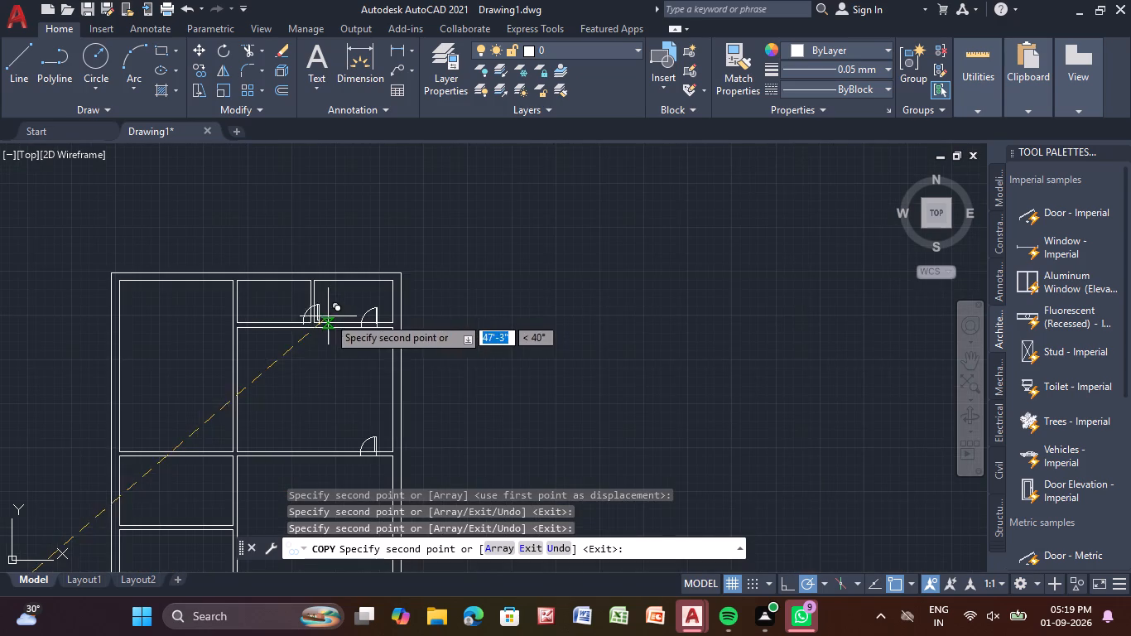
{"action": "middle_click_drag", "start_coordinate": [297, 406], "coordinate": [329, 369]}
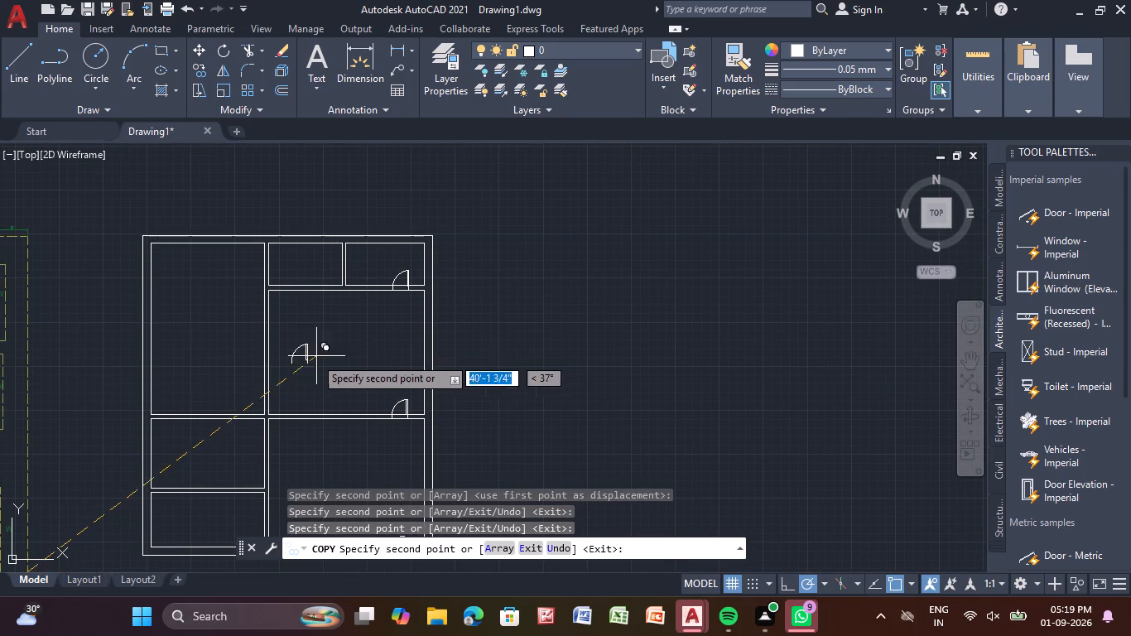
{"action": "middle_click_drag", "start_coordinate": [301, 373], "coordinate": [403, 279]}
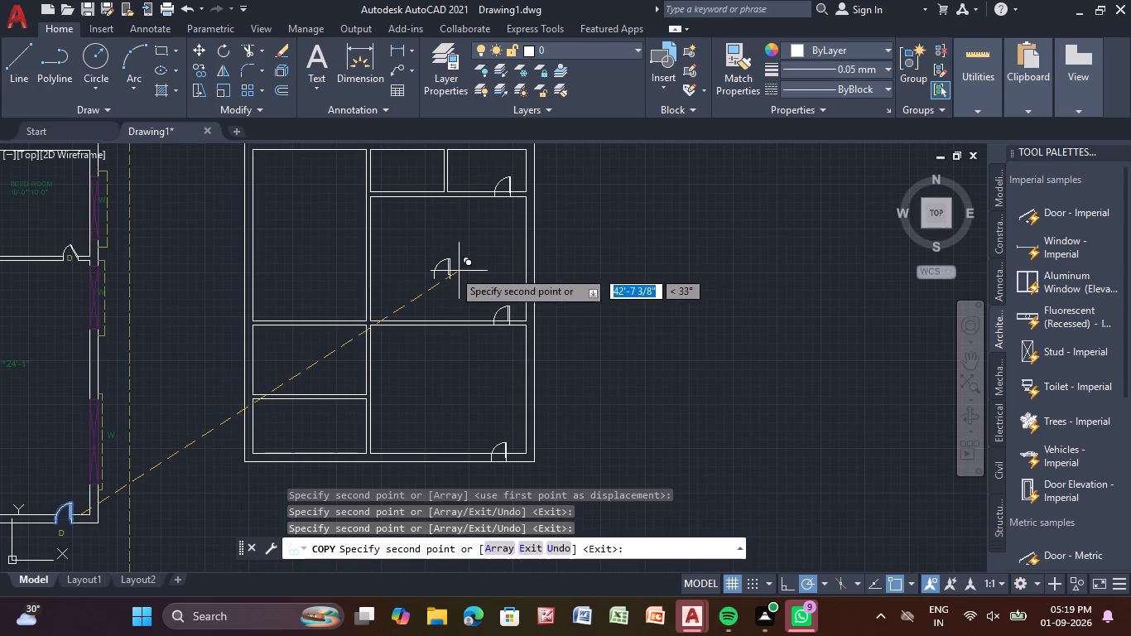
{"action": "key", "text": "Escape"}
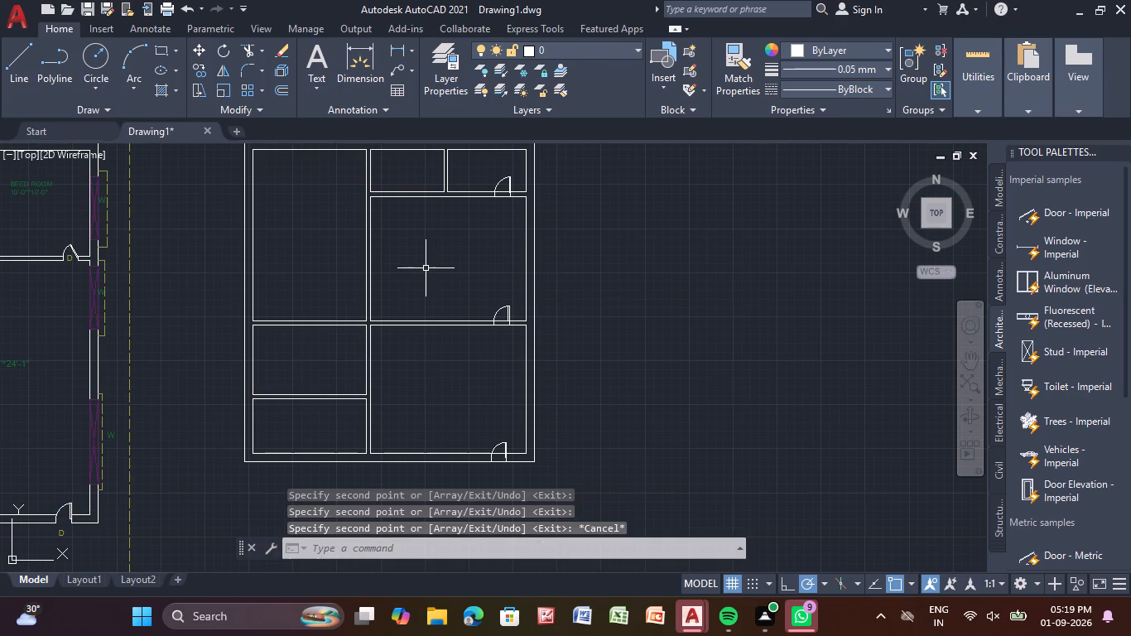
{"action": "key", "text": "Escape"}
{"action": "key", "text": "Escape"}
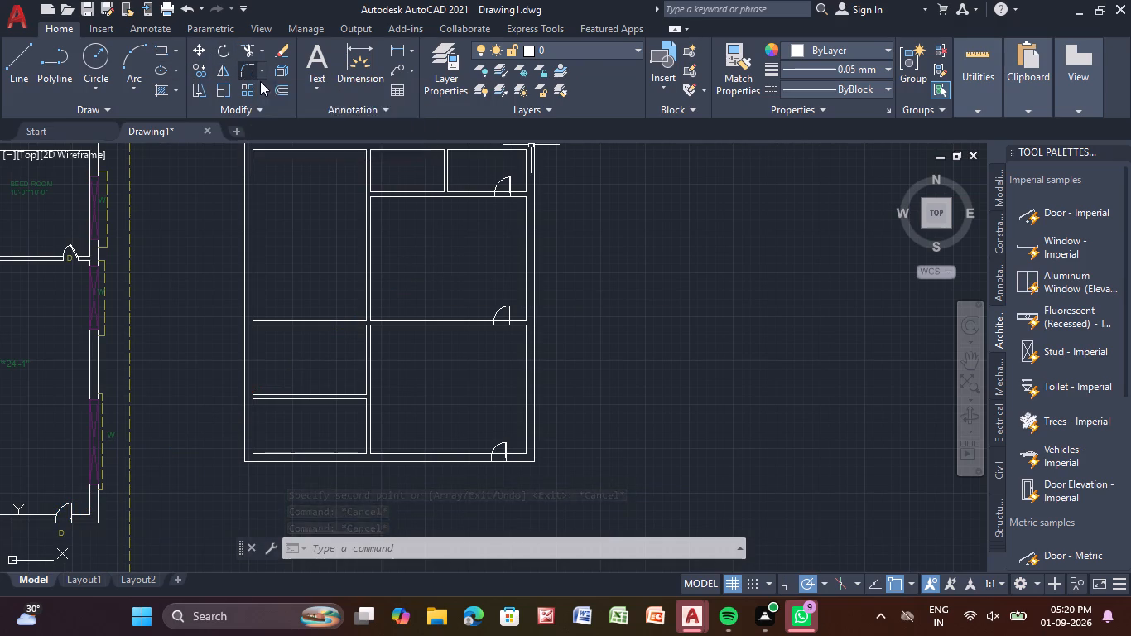
Add a 5" vertical partition in the left room below the middle partition, offset 4'-0" from the left wall's inner line.
{"action": "left_click_drag", "start_coordinate": [275, 85], "coordinate": [291, 106]}
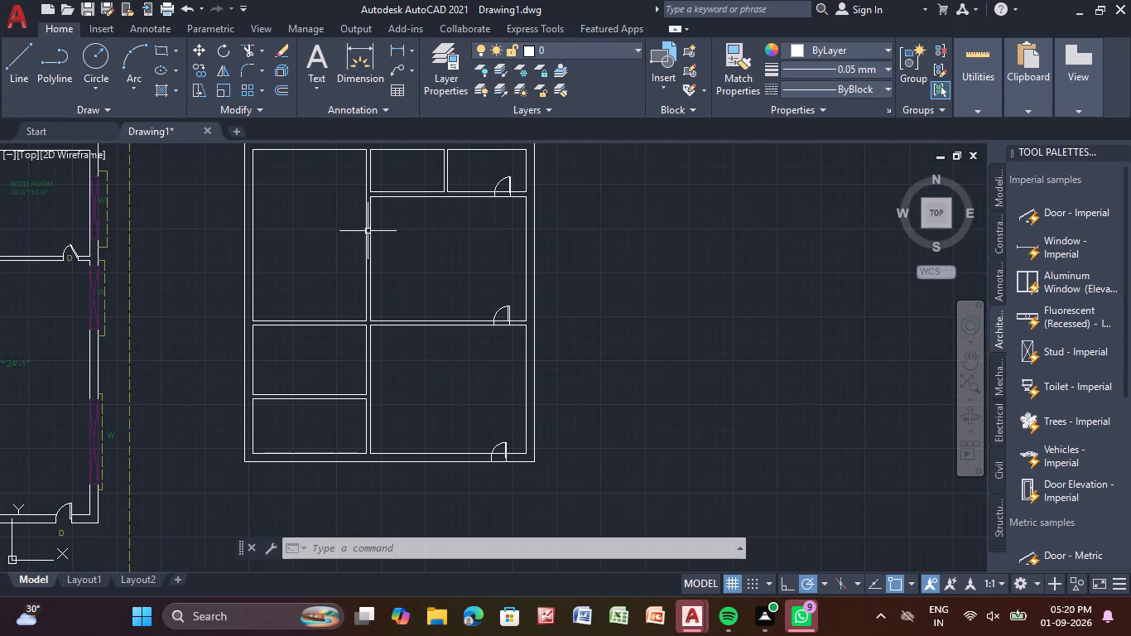
{"action": "left_click", "coordinate": [286, 89]}
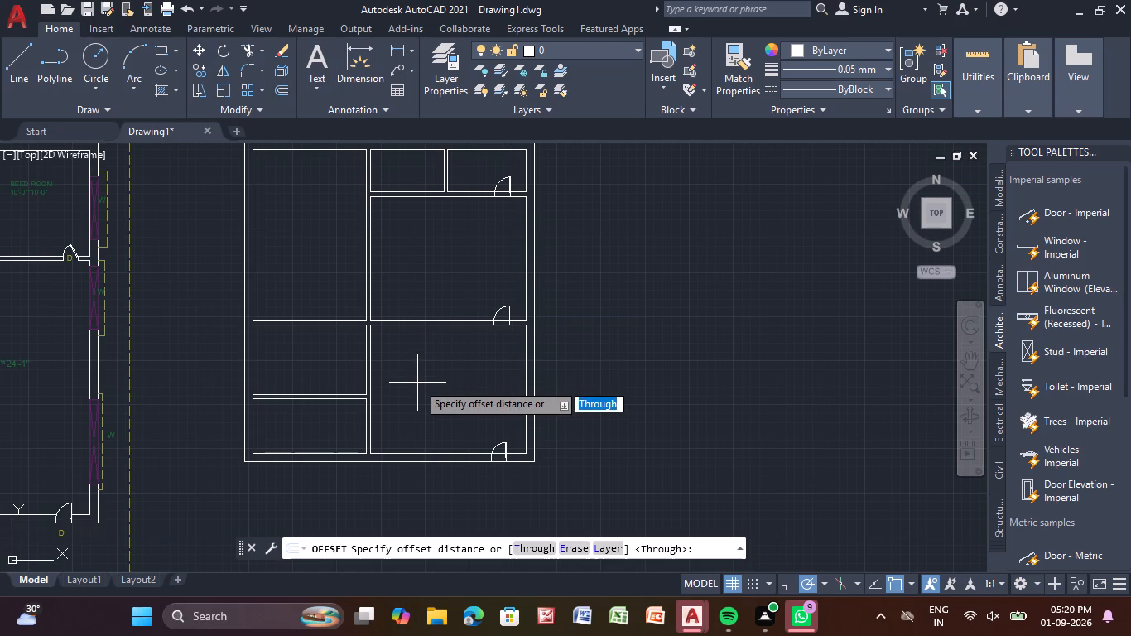
{"action": "key", "text": "Return"}
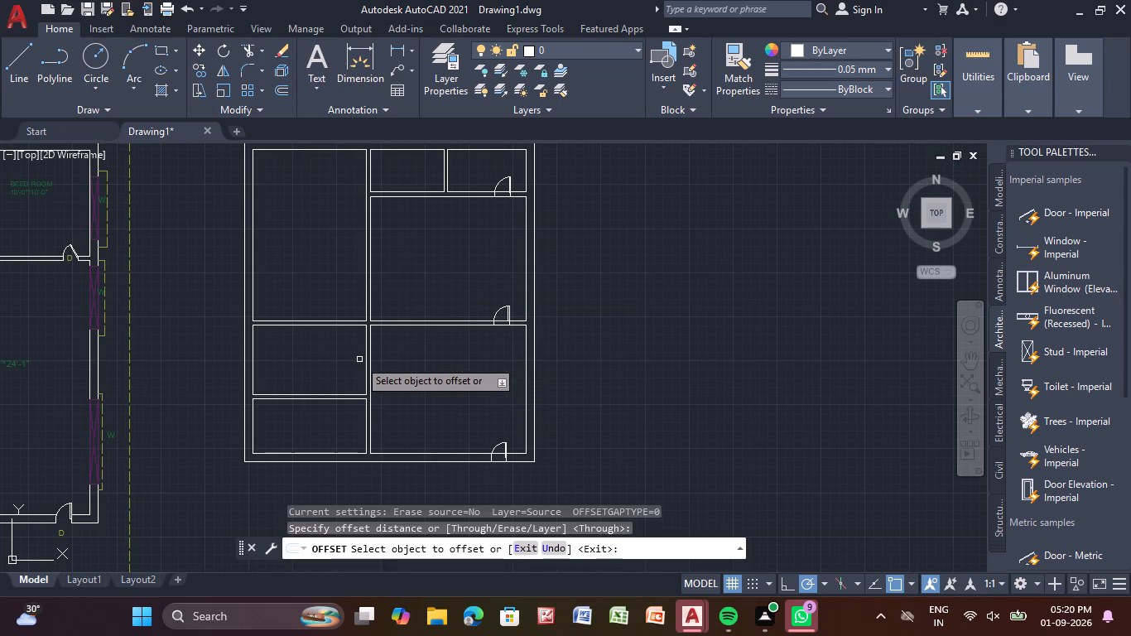
{"action": "left_click", "coordinate": [253, 353]}
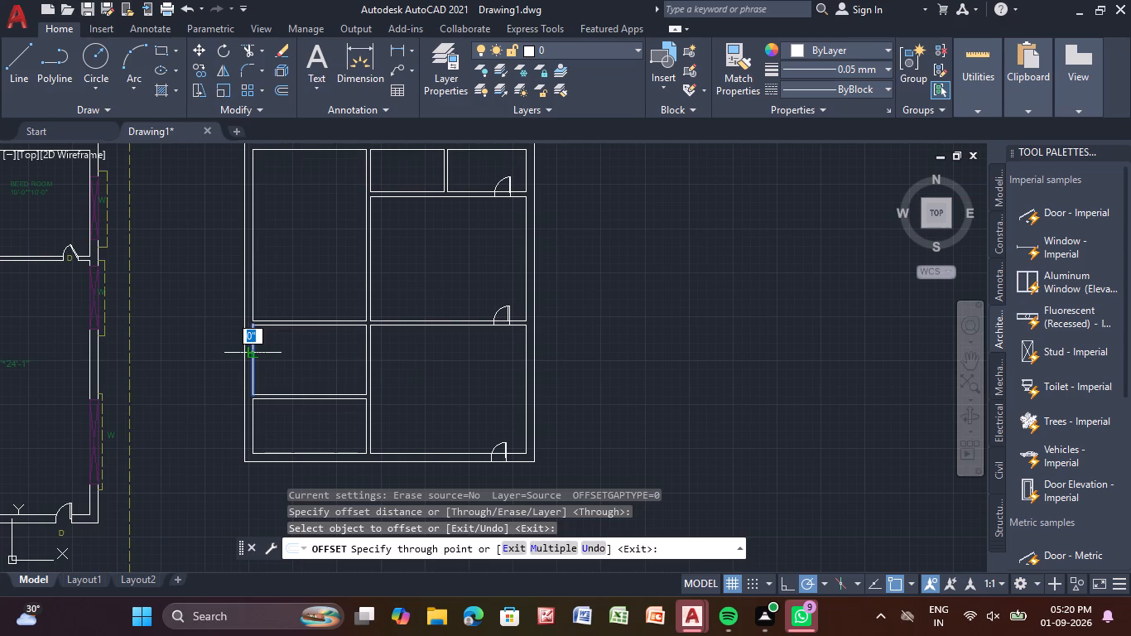
{"action": "type", "text": "4'-0"}
{"action": "key", "text": "shift+quotedbl"}
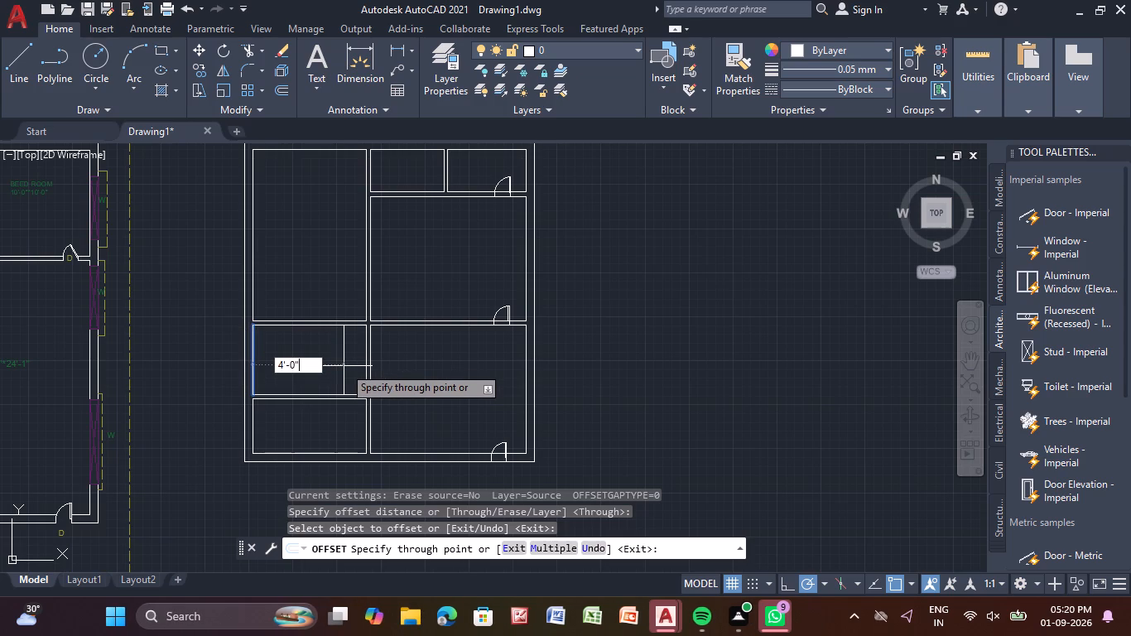
{"action": "key", "text": "Return"}
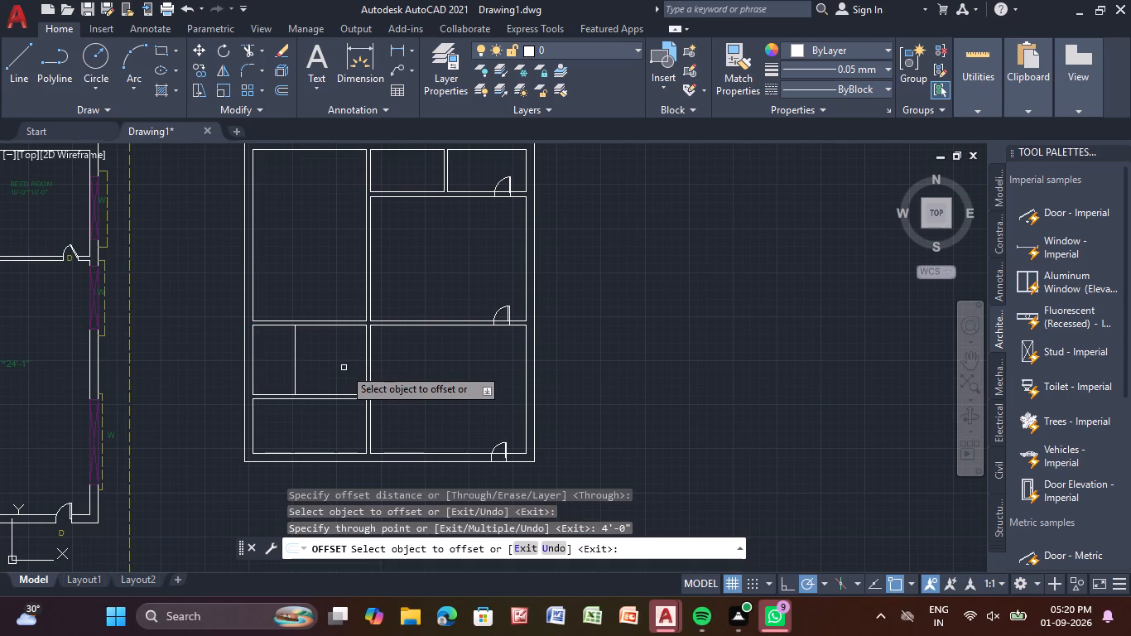
{"action": "left_click", "coordinate": [294, 366]}
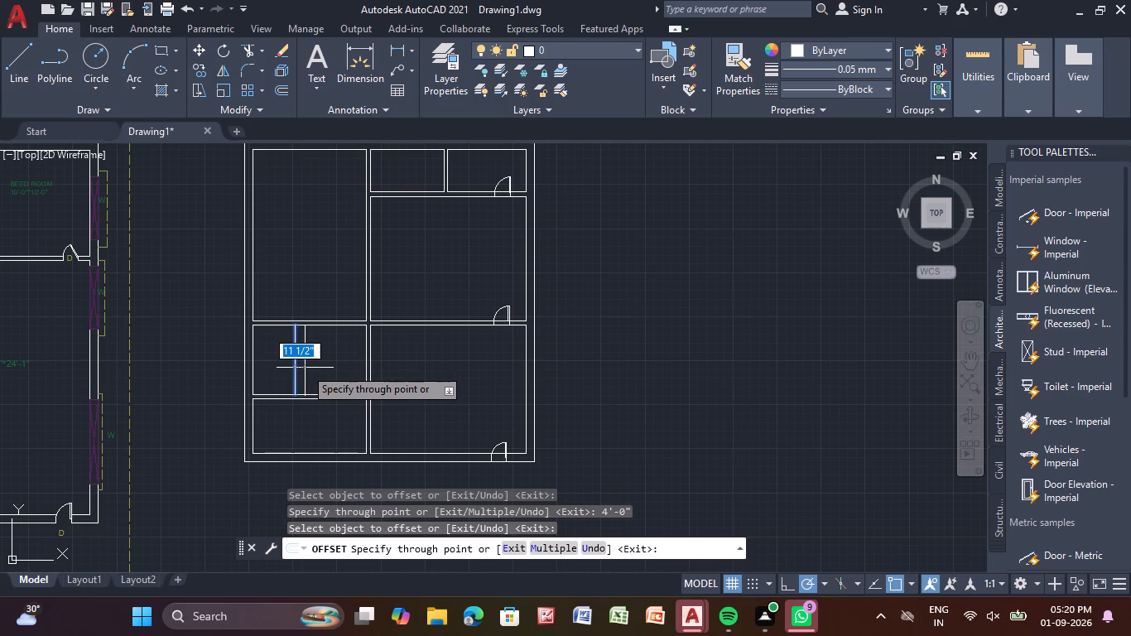
{"action": "key", "text": "5"}
{"action": "key", "text": "shift+quotedbl"}
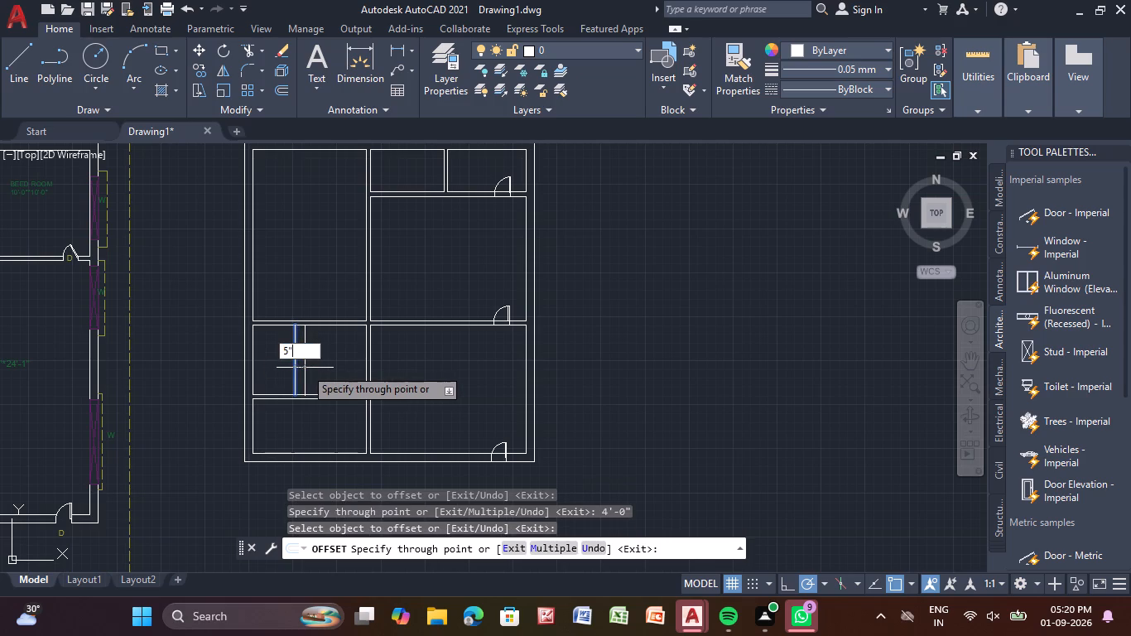
{"action": "key", "text": "Return"}
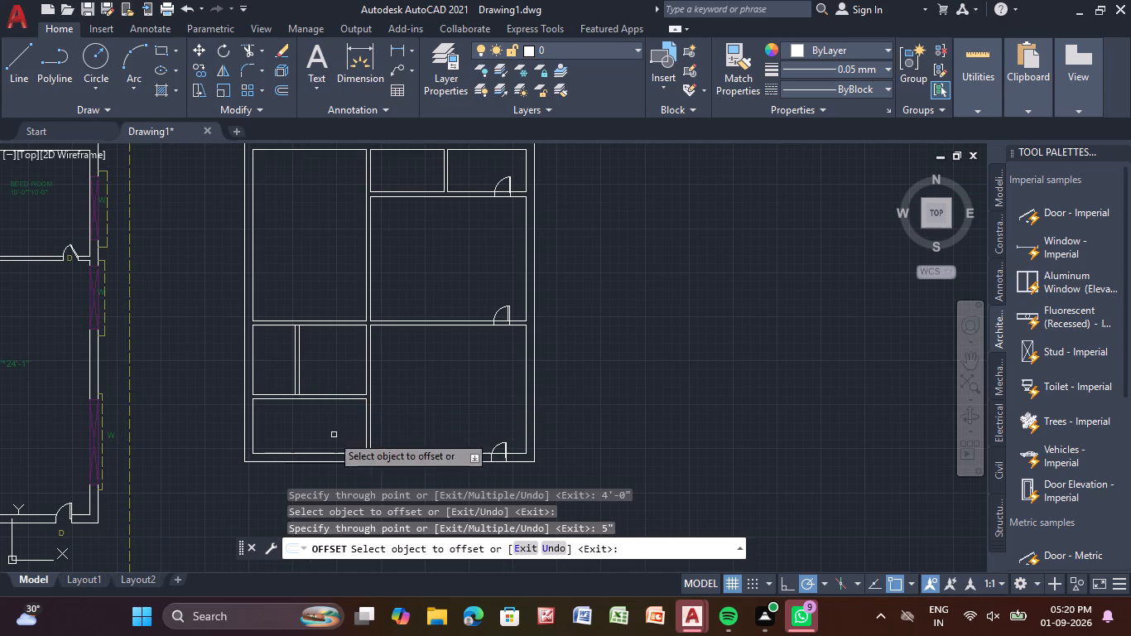
Add a 5" vertical partition in the bottom-left room, offset 7'-5" from the left wall's inner line, and finish offsetting.
{"action": "left_click", "coordinate": [254, 431]}
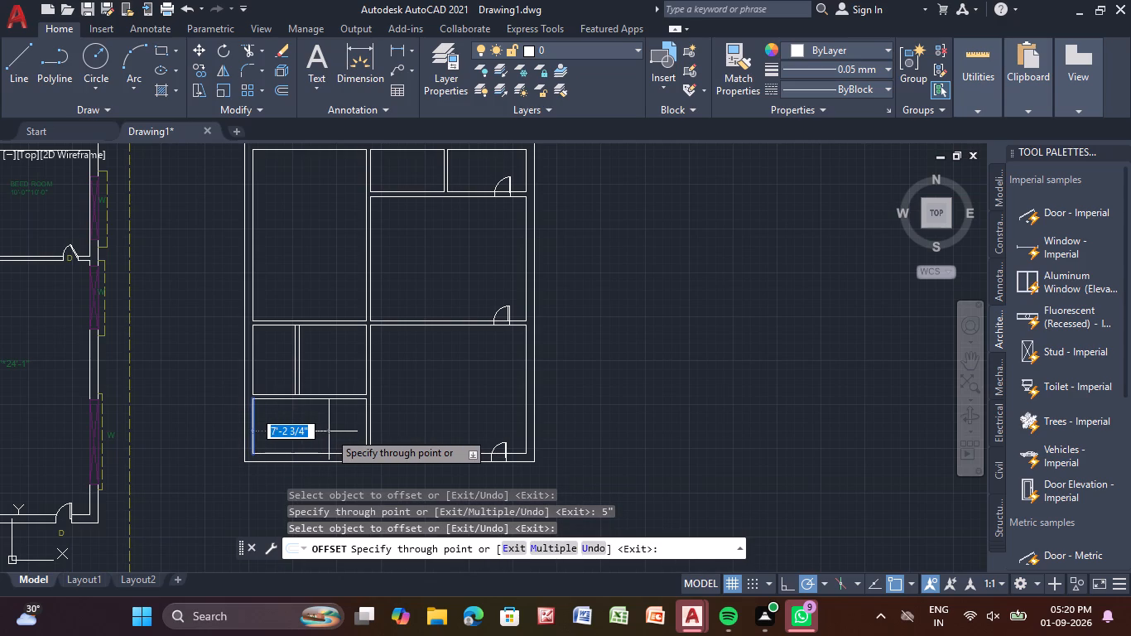
{"action": "key", "text": "7"}
{"action": "type", "text": "'-"}
{"action": "key", "text": "5"}
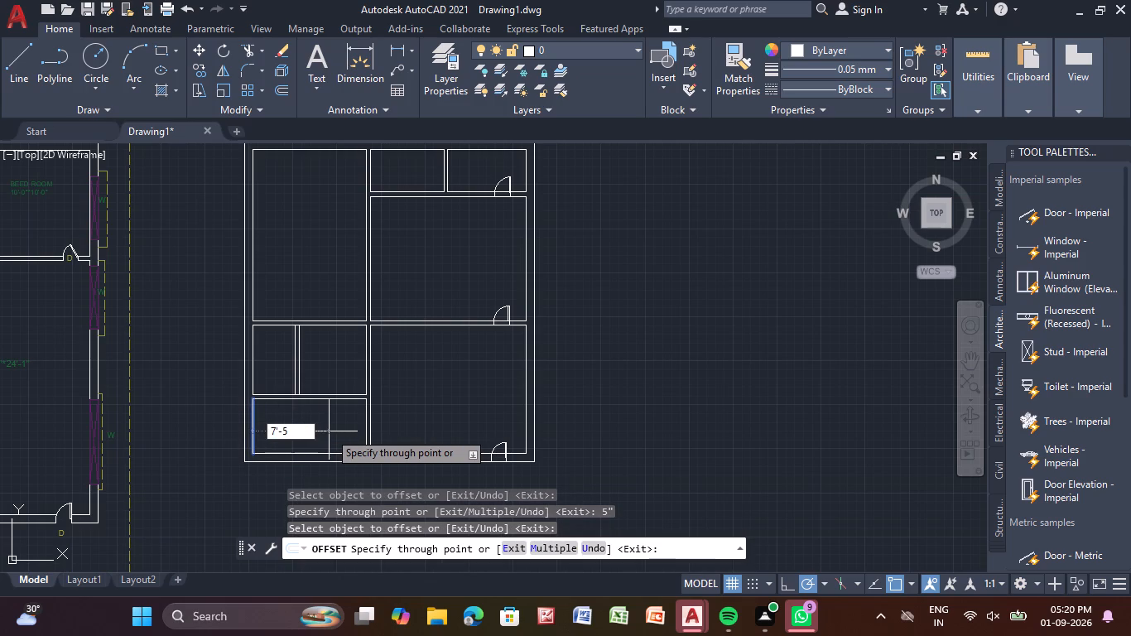
{"action": "key", "text": "shift+quotedbl"}
{"action": "key", "text": "Return"}
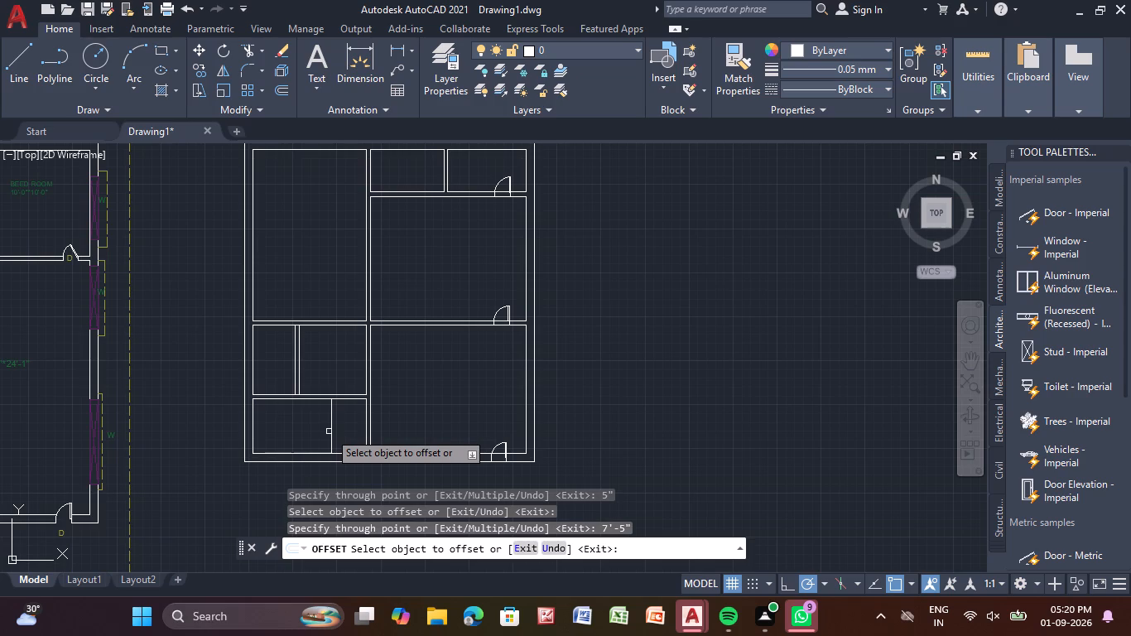
{"action": "left_click", "coordinate": [330, 422]}
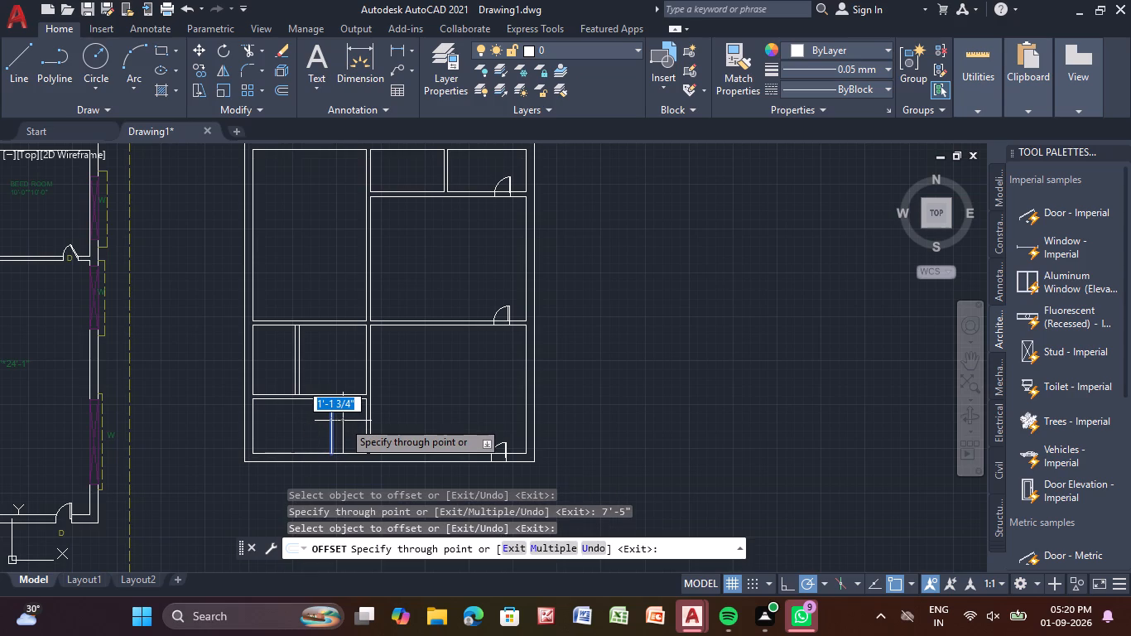
{"action": "key", "text": "5"}
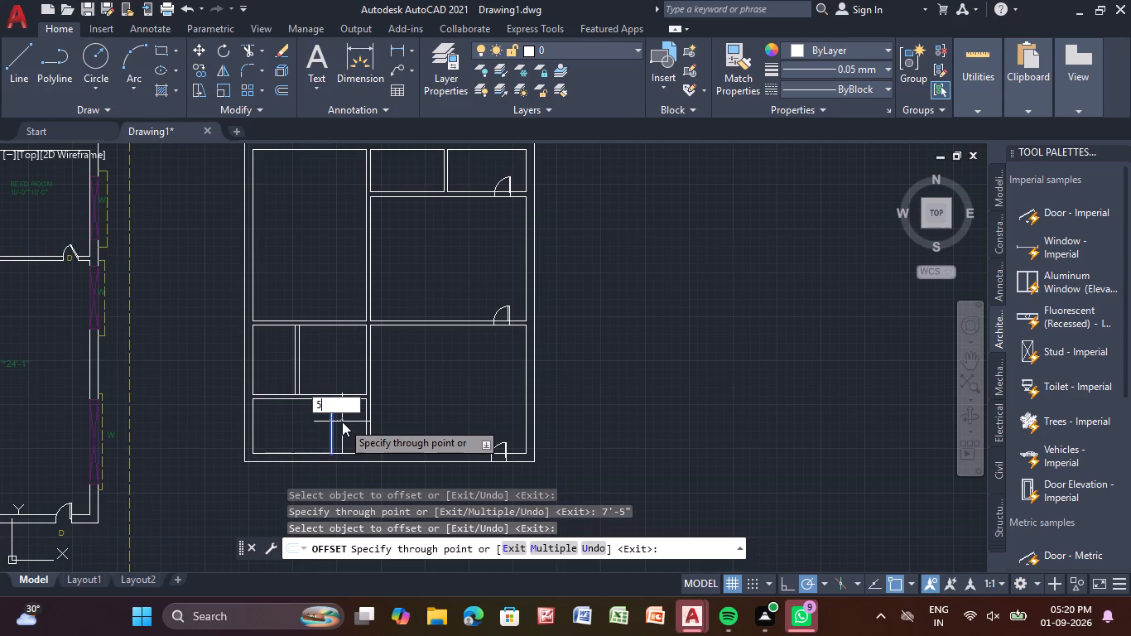
{"action": "key", "text": "shift+quotedbl"}
{"action": "key", "text": "Return"}
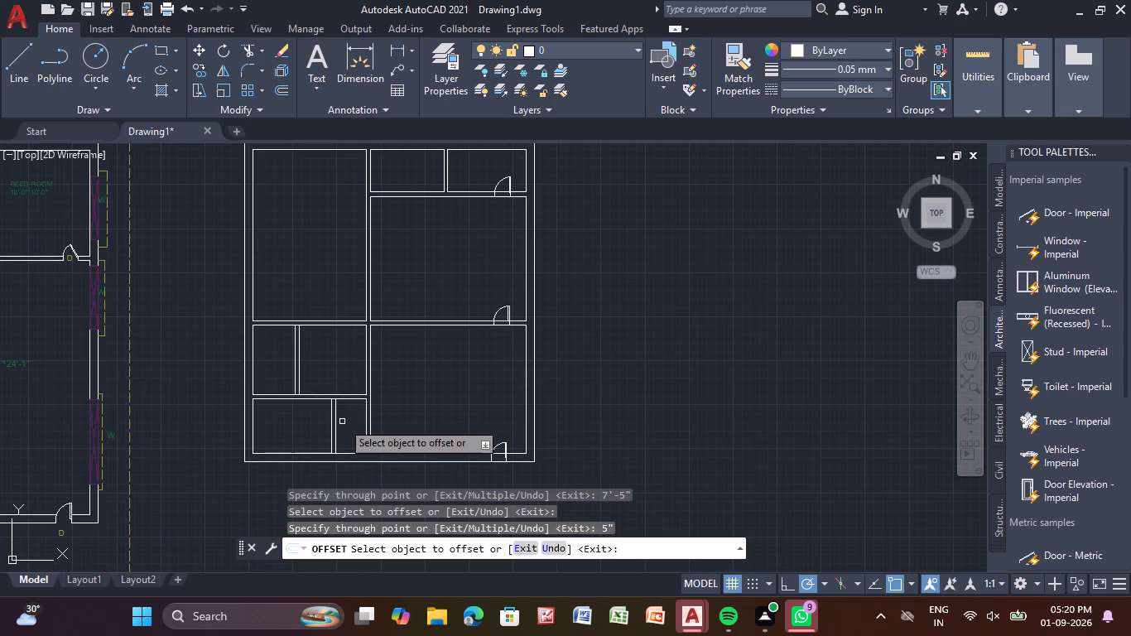
{"action": "key", "text": "Escape"}
{"action": "key", "text": "Escape"}
{"action": "key", "text": "Escape"}
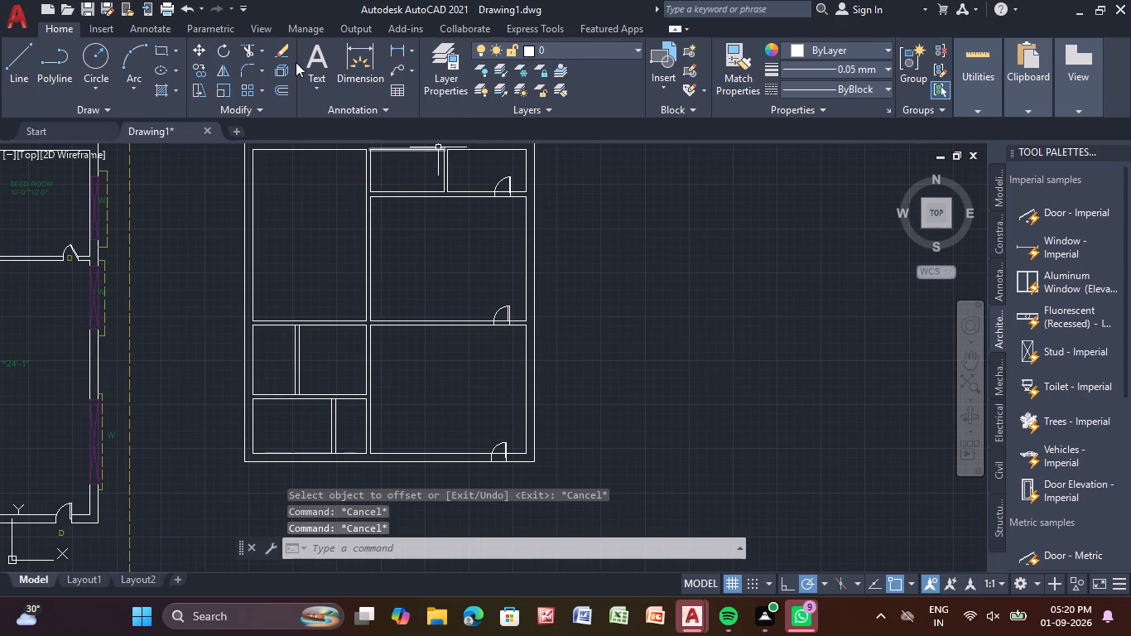
Trim away the central vertical partition below the middle partition, plus the lower-left horizontal partition's line segments beyond the two new vertical partitions.
{"action": "left_click", "coordinate": [245, 51]}
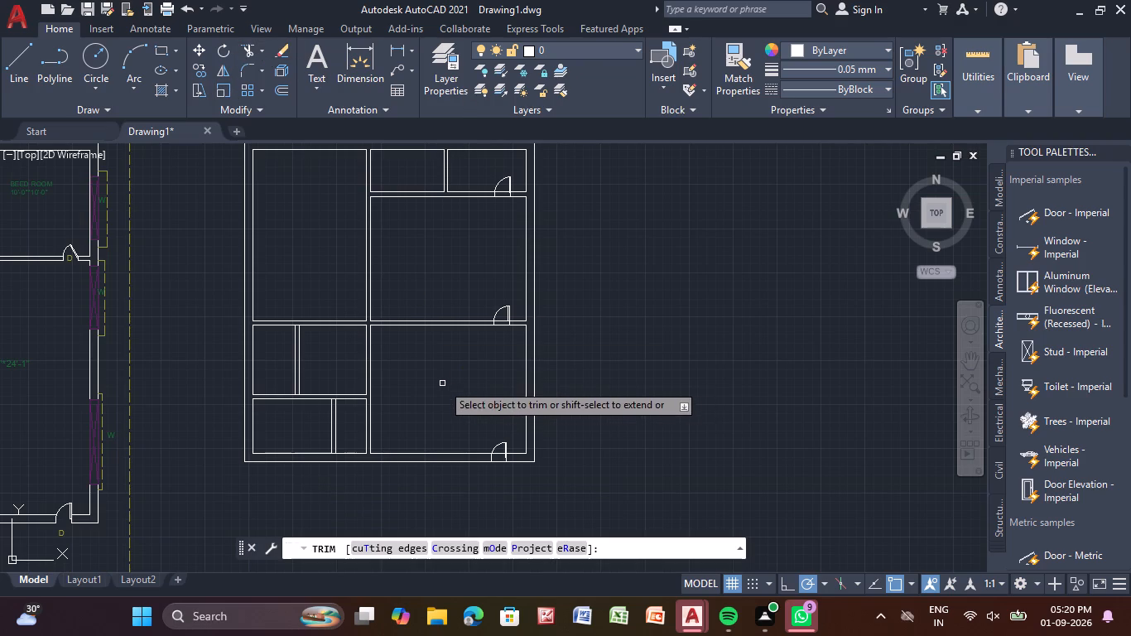
{"action": "middle_click_drag", "start_coordinate": [426, 372], "coordinate": [428, 340]}
{"action": "left_click_drag", "start_coordinate": [366, 330], "coordinate": [385, 326]}
{"action": "left_click_drag", "start_coordinate": [383, 325], "coordinate": [344, 327]}
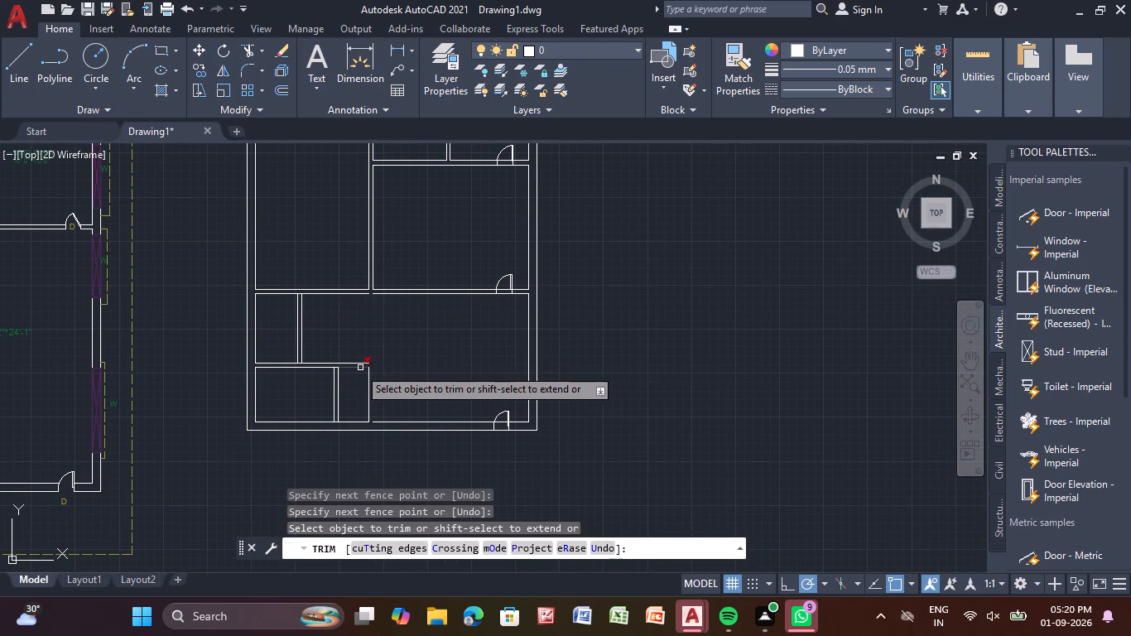
{"action": "left_click", "coordinate": [349, 369]}
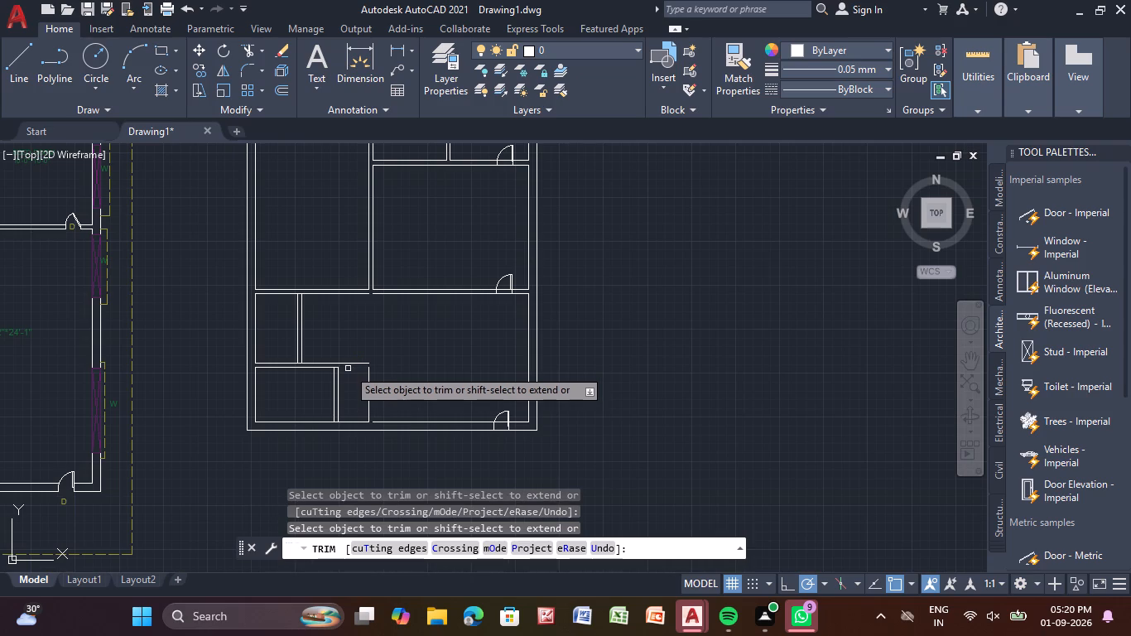
{"action": "left_click_drag", "start_coordinate": [360, 388], "coordinate": [390, 393]}
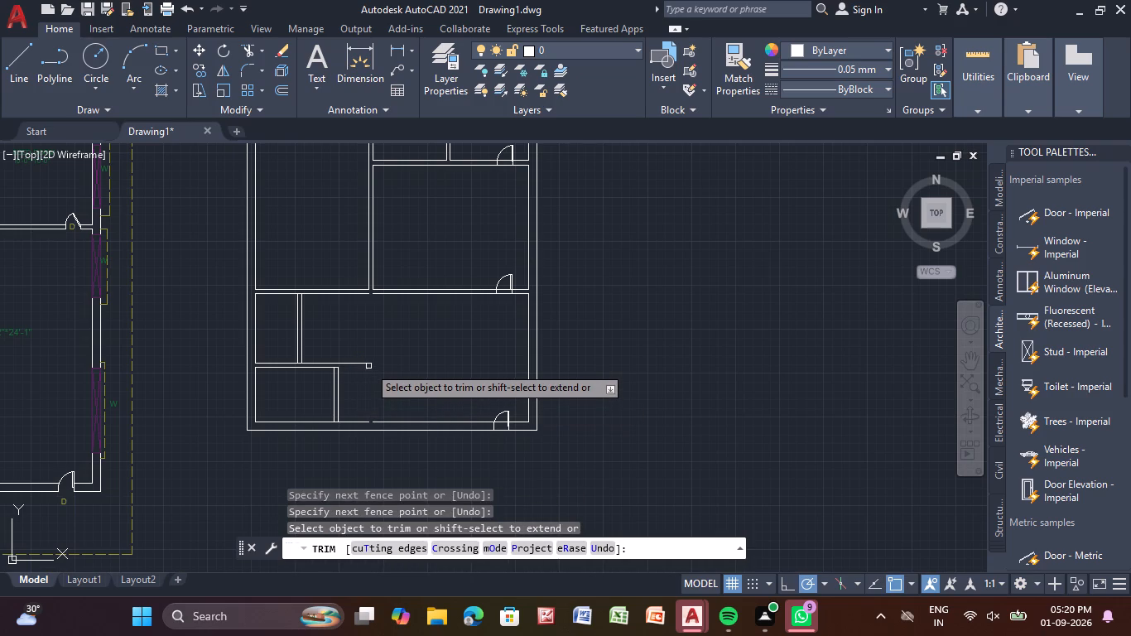
{"action": "left_click", "coordinate": [368, 364]}
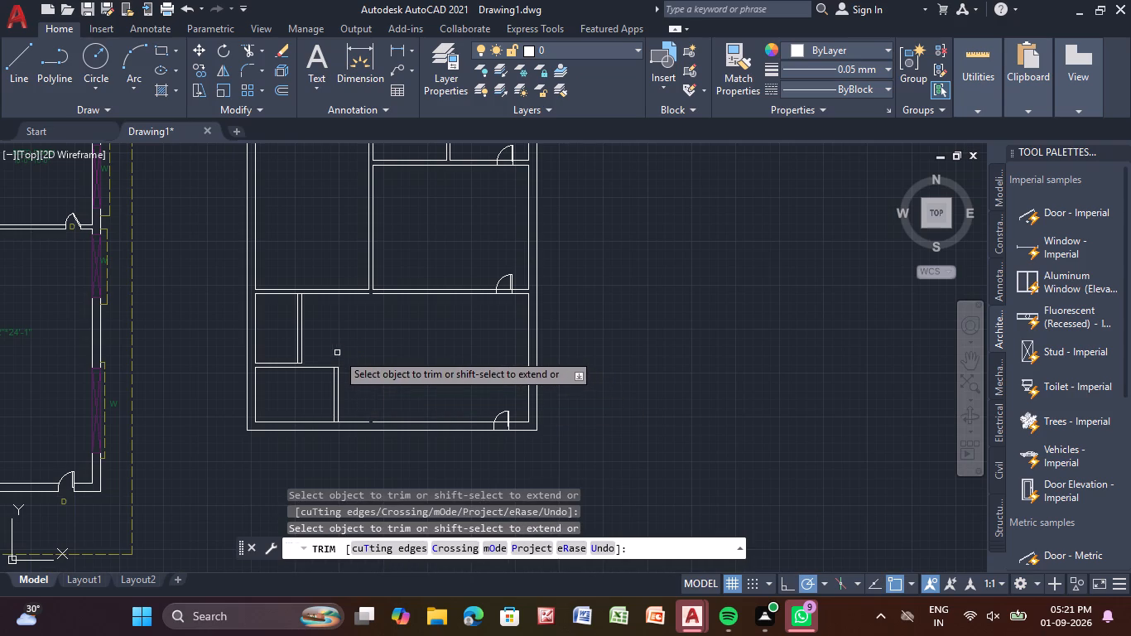
{"action": "middle_click_drag", "start_coordinate": [337, 353], "coordinate": [344, 330]}
{"action": "middle_click_drag", "start_coordinate": [328, 311], "coordinate": [351, 327]}
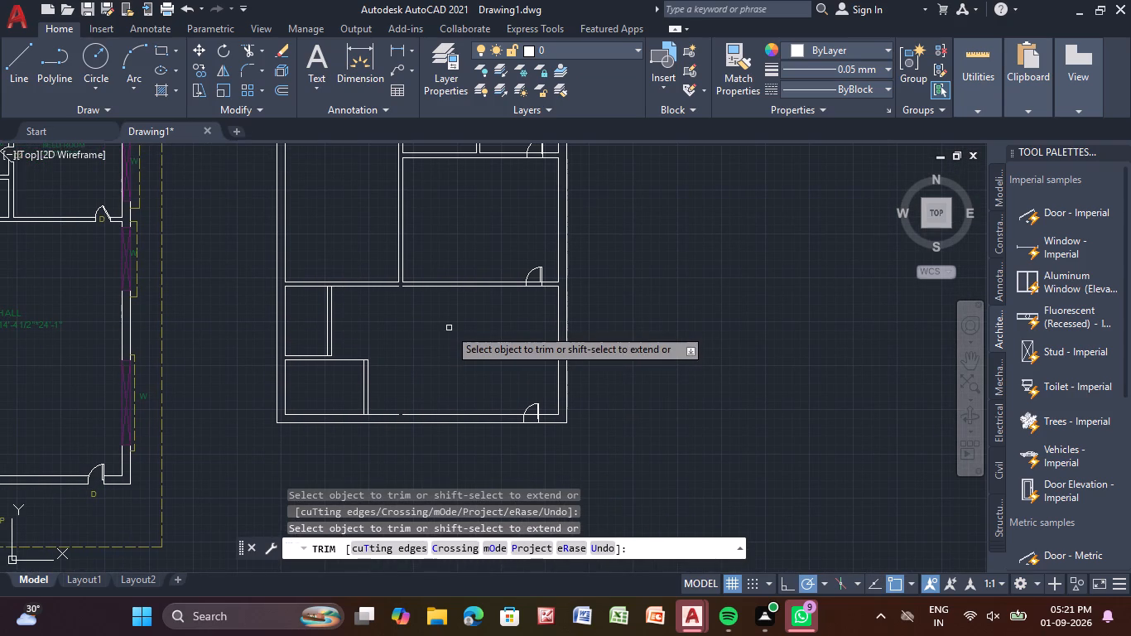
{"action": "key", "text": "Escape"}
{"action": "key", "text": "Escape"}
{"action": "key", "text": "Escape"}
{"action": "key", "text": "Escape"}
{"action": "key", "text": "Escape"}
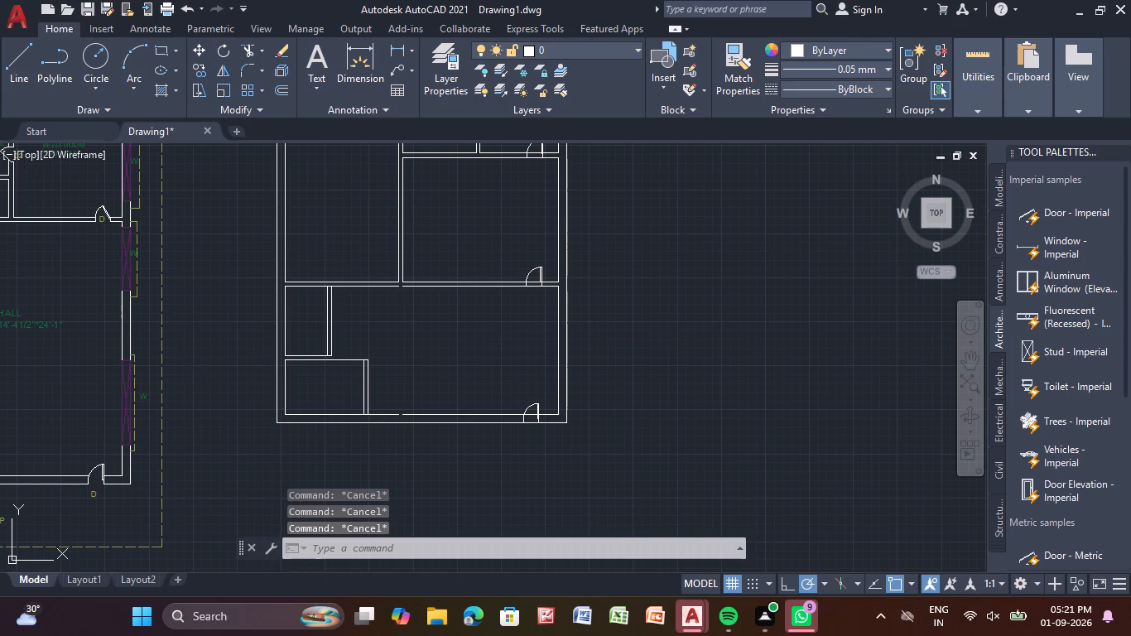
Draw a line about 3'-5" from the 4'-0" partition's lower end to above the bottom-left room's partition, and close the wall corner down to it.
{"action": "key", "text": "l"}
{"action": "key", "text": "Return"}
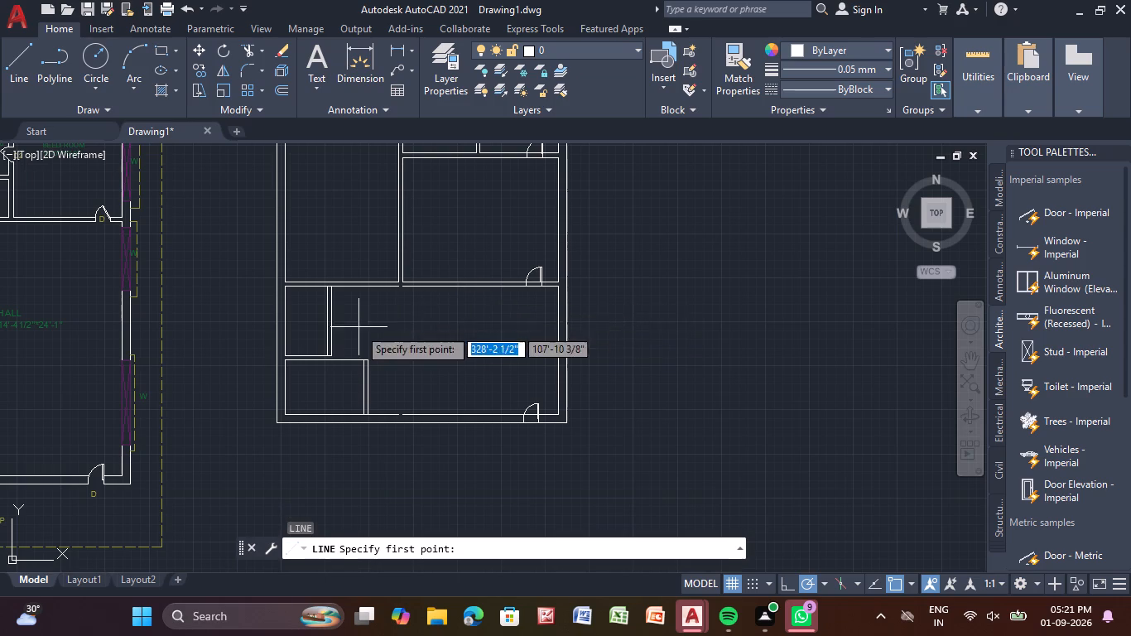
{"action": "middle_click_drag", "start_coordinate": [351, 340], "coordinate": [365, 311]}
{"action": "scroll", "coordinate": [352, 329], "scroll_direction": "up", "scroll_amount": 2}
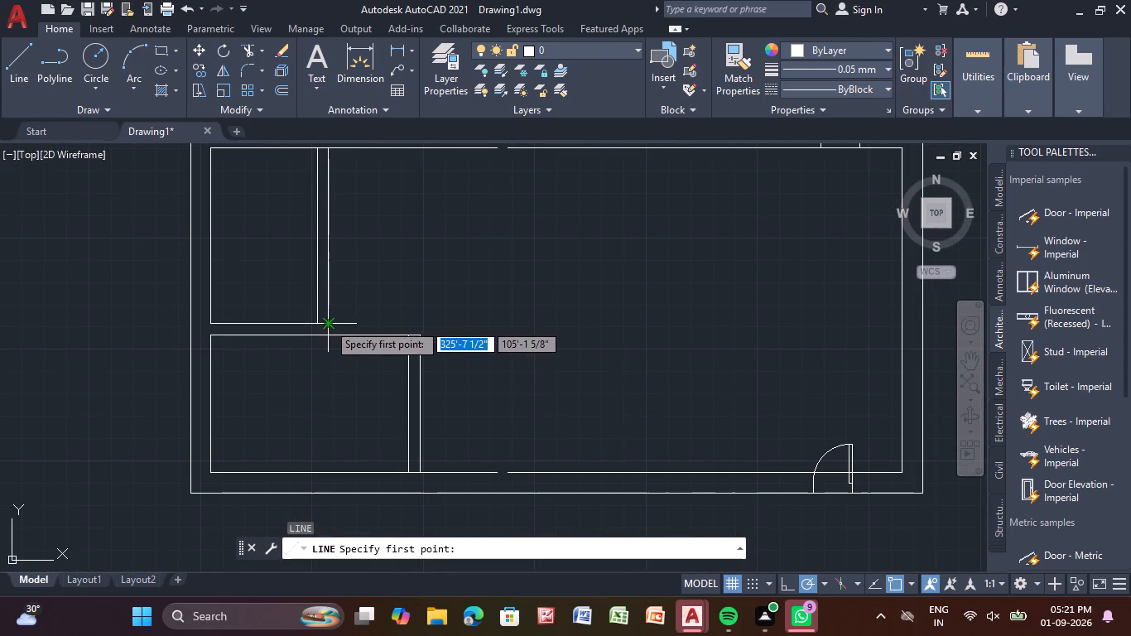
{"action": "left_click", "coordinate": [328, 323]}
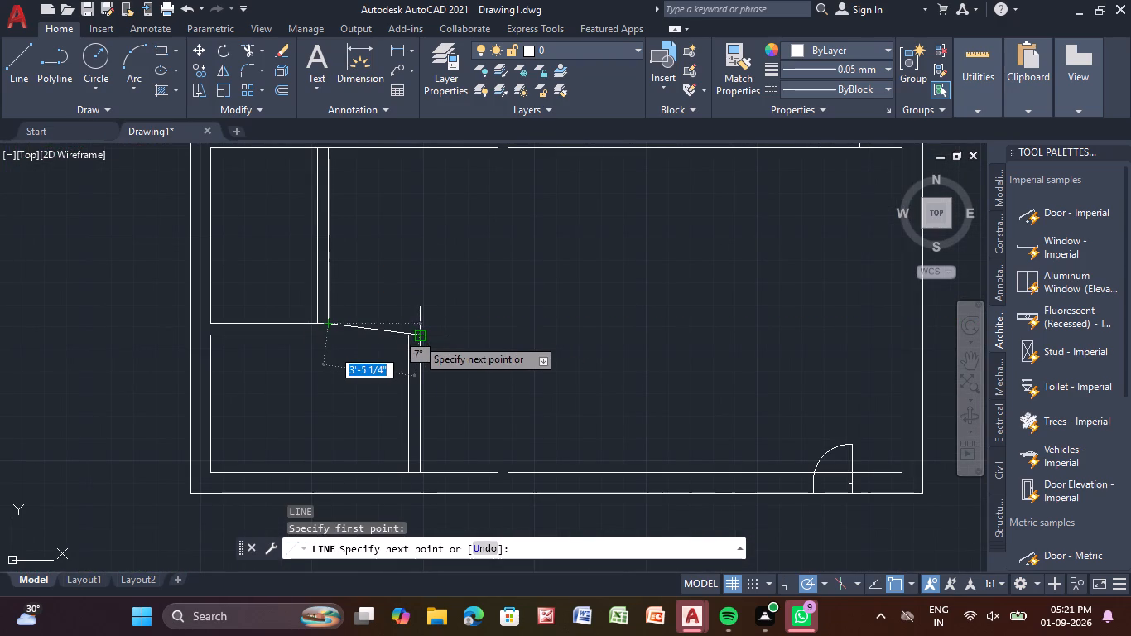
{"action": "left_click", "coordinate": [420, 324]}
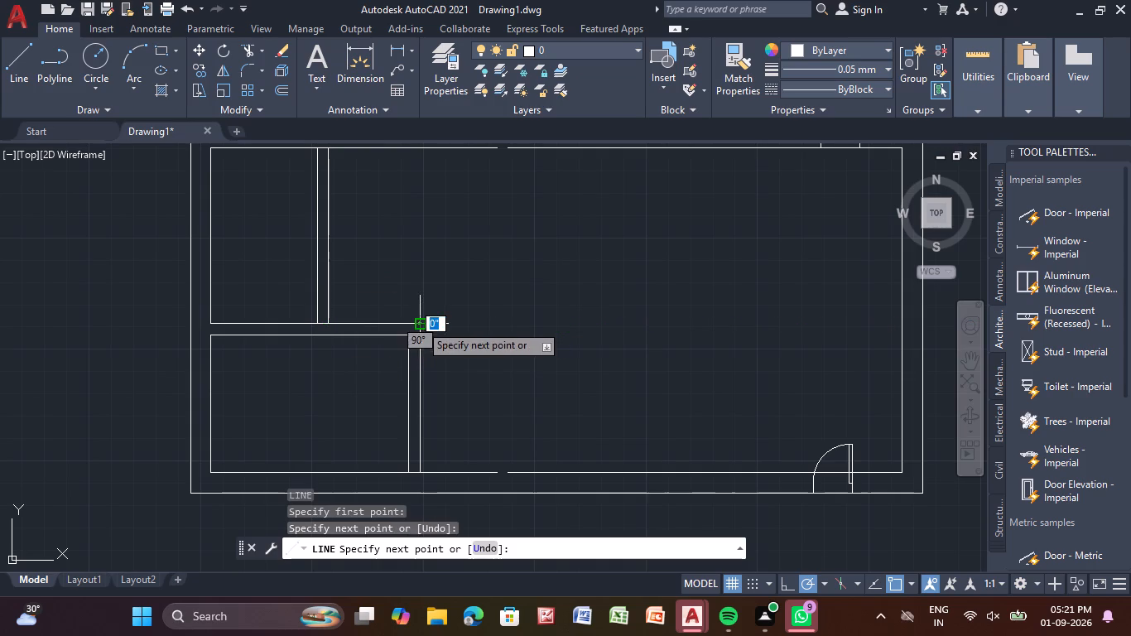
{"action": "left_click", "coordinate": [418, 337]}
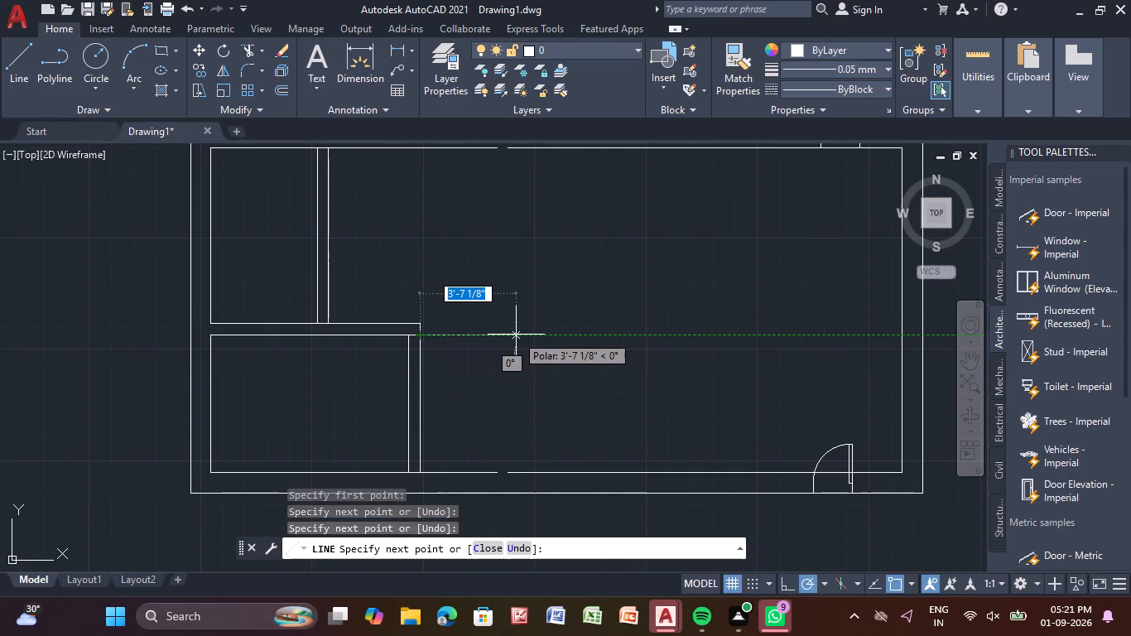
{"action": "key", "text": "Escape"}
{"action": "key", "text": "Escape"}
Extend the bottom wall's inner line and the middle partition's lower line across the gaps left by the removed vertical partition.
{"action": "type", "text": "EX"}
{"action": "key", "text": "Return"}
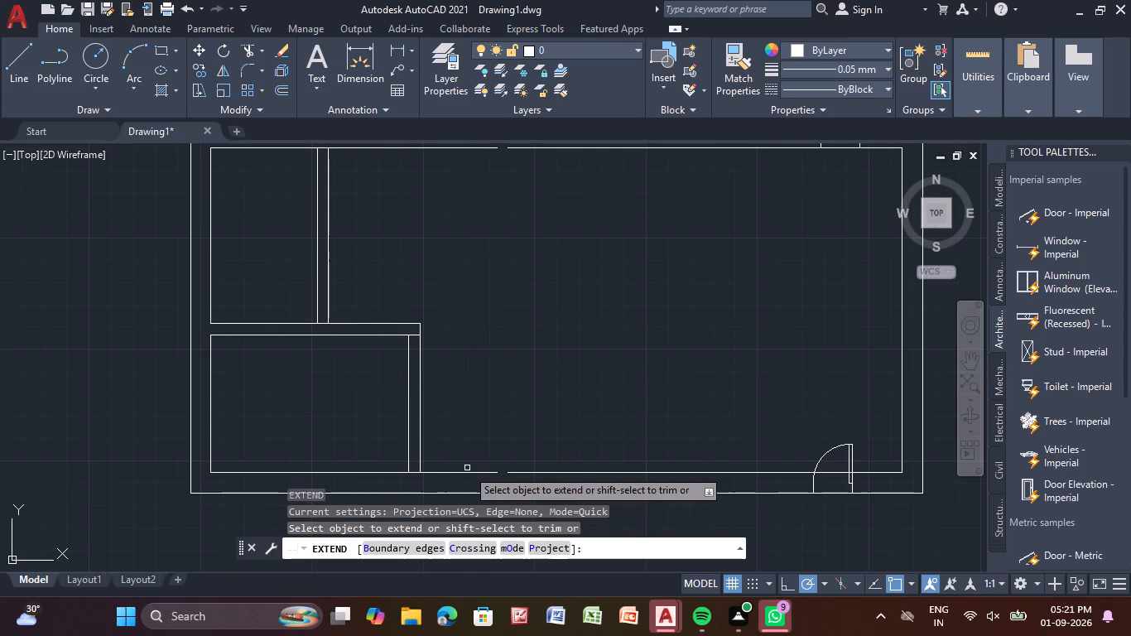
{"action": "left_click", "coordinate": [480, 472]}
{"action": "scroll", "coordinate": [570, 374], "scroll_direction": "down", "scroll_amount": 1}
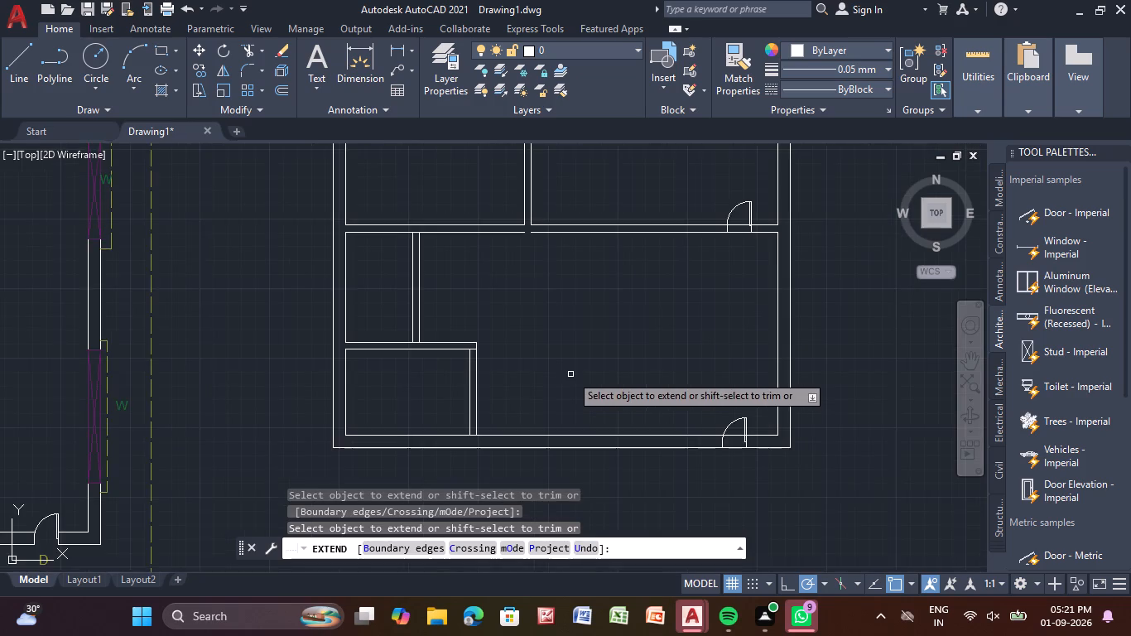
{"action": "middle_click_drag", "start_coordinate": [570, 374], "coordinate": [551, 430]}
{"action": "scroll", "coordinate": [551, 430], "scroll_direction": "down", "scroll_amount": 1}
{"action": "scroll", "coordinate": [516, 361], "scroll_direction": "up", "scroll_amount": 2}
{"action": "middle_click_drag", "start_coordinate": [520, 354], "coordinate": [509, 399]}
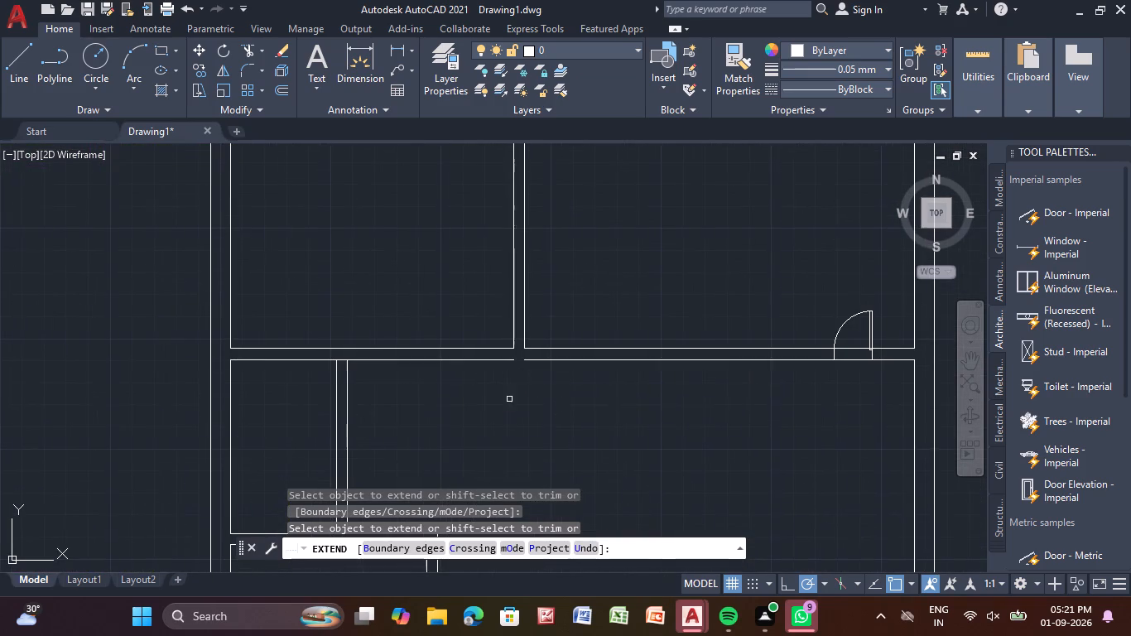
{"action": "left_click", "coordinate": [543, 361]}
{"action": "scroll", "coordinate": [534, 410], "scroll_direction": "down", "scroll_amount": 1}
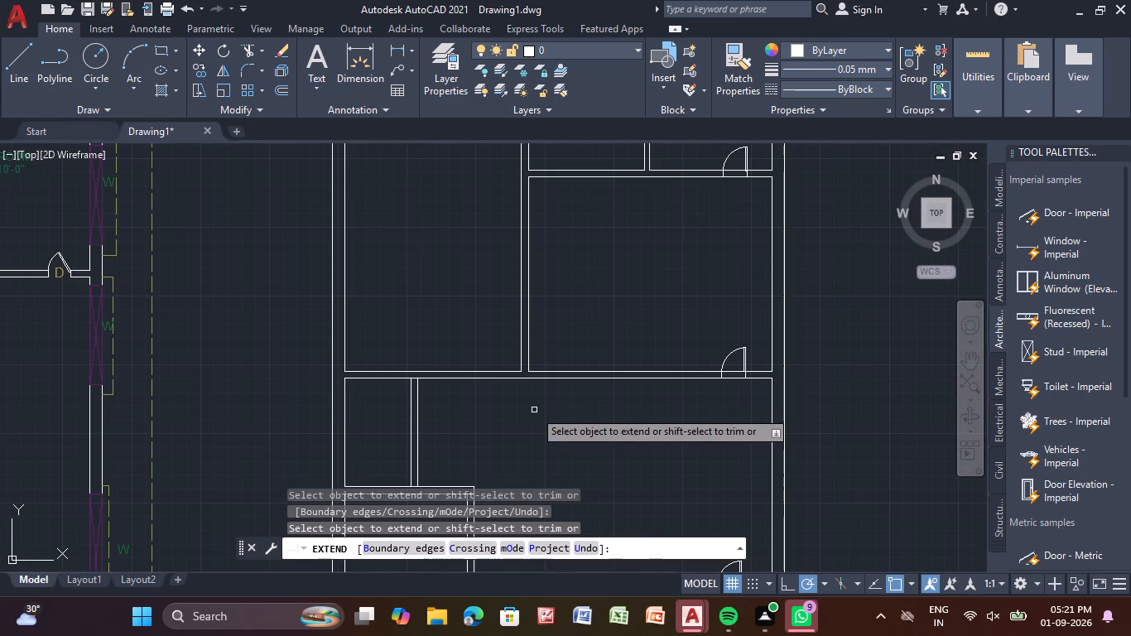
{"action": "key", "text": "Escape"}
{"action": "key", "text": "Escape"}
{"action": "key", "text": "Escape"}
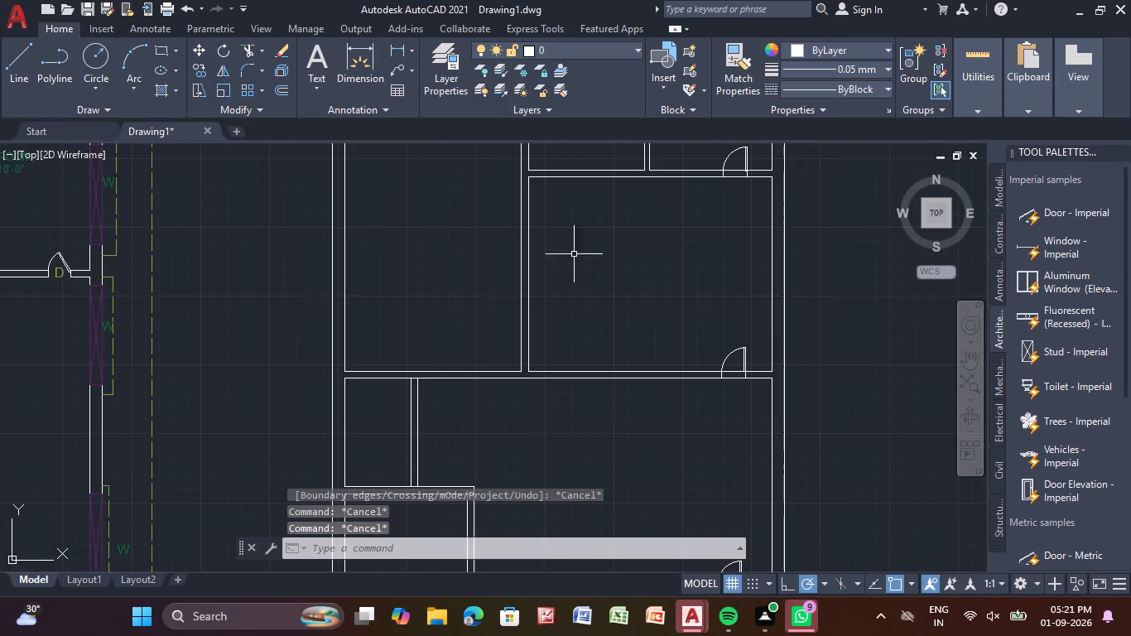
Trim the leftover line segments where the two new left-side vertical partitions meet the horizontal partitions, leaving open wall junctions.
{"action": "left_click", "coordinate": [253, 51]}
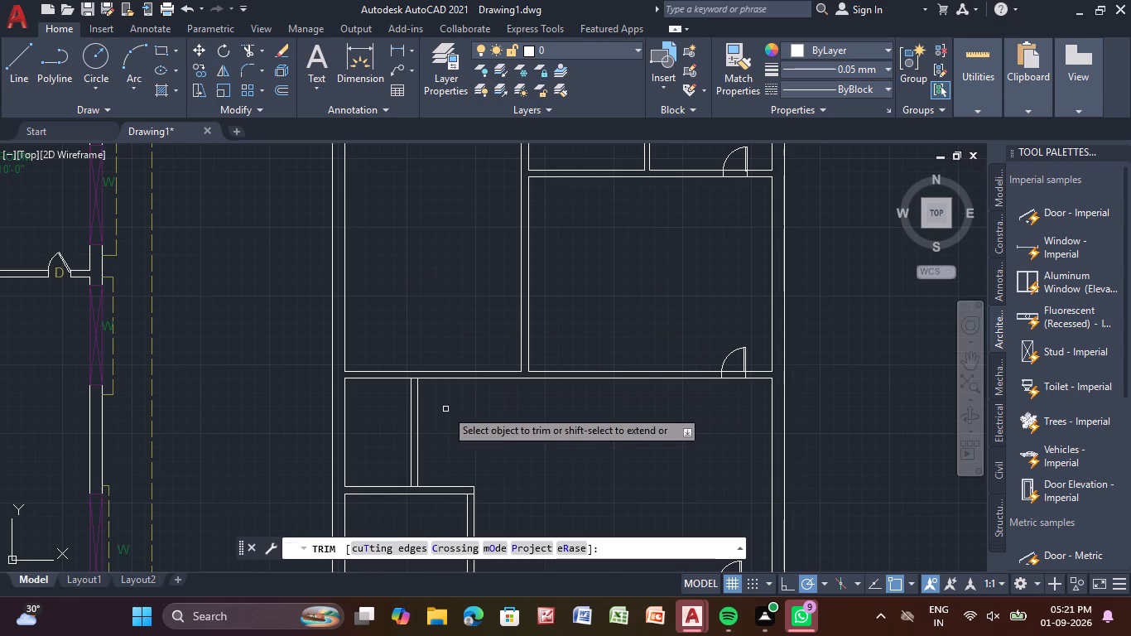
{"action": "middle_click_drag", "start_coordinate": [445, 409], "coordinate": [445, 400]}
{"action": "scroll", "coordinate": [431, 378], "scroll_direction": "up", "scroll_amount": 3}
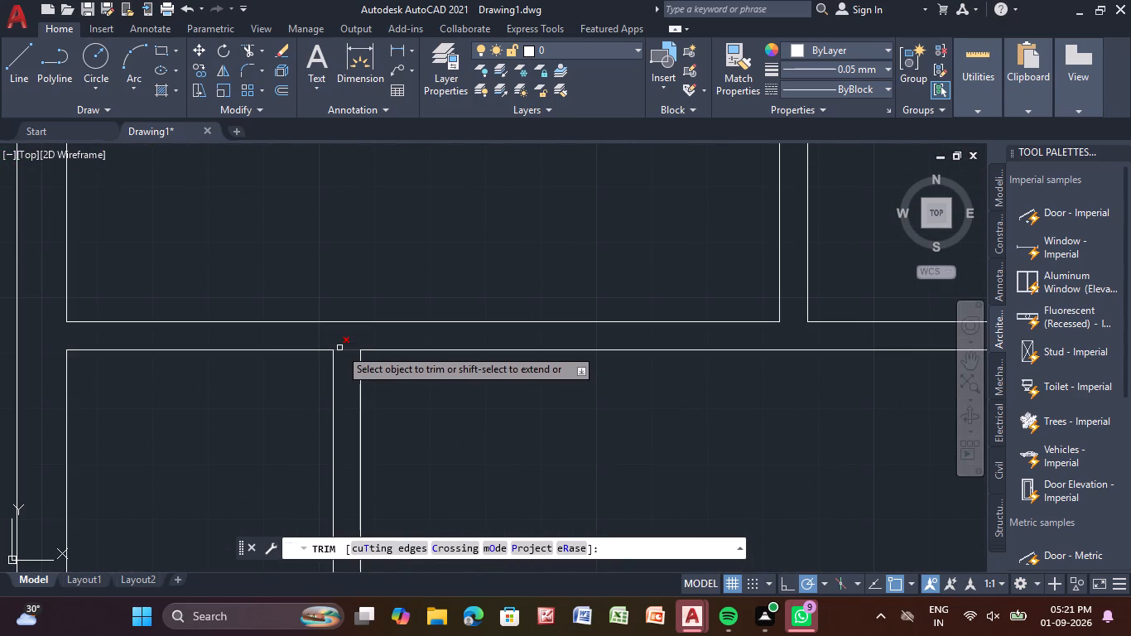
{"action": "left_click", "coordinate": [339, 348]}
{"action": "scroll", "coordinate": [454, 423], "scroll_direction": "down", "scroll_amount": 2}
{"action": "middle_click_drag", "start_coordinate": [471, 442], "coordinate": [543, 187]}
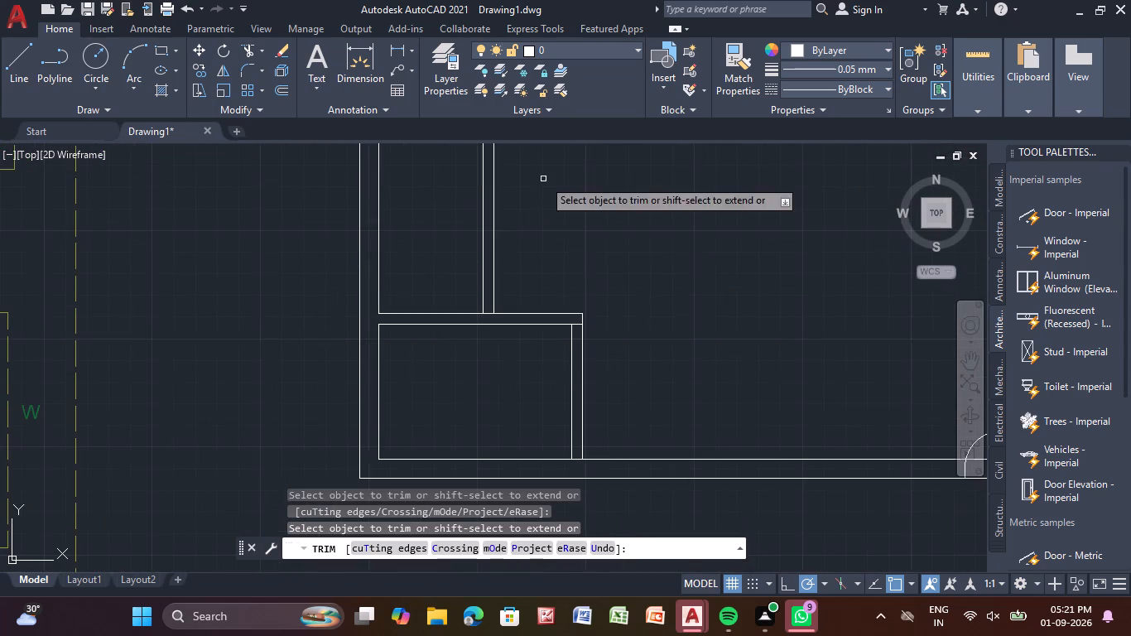
{"action": "middle_click_drag", "start_coordinate": [520, 248], "coordinate": [528, 238]}
{"action": "scroll", "coordinate": [550, 303], "scroll_direction": "up", "scroll_amount": 2}
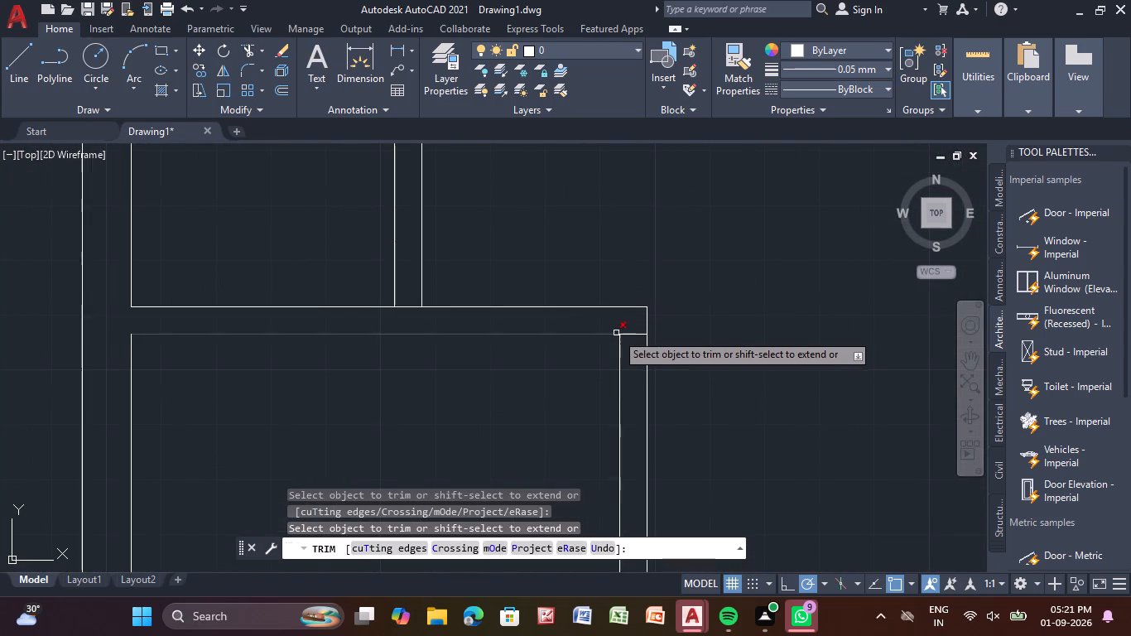
{"action": "left_click", "coordinate": [630, 335]}
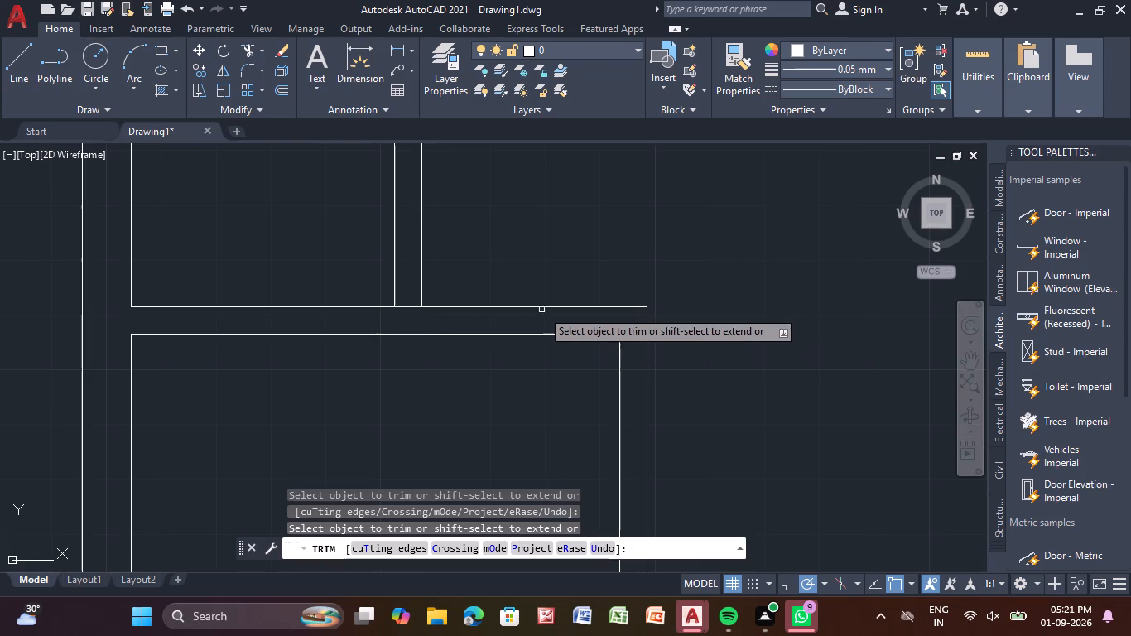
{"action": "left_click_drag", "start_coordinate": [410, 304], "coordinate": [411, 317]}
{"action": "scroll", "coordinate": [593, 257], "scroll_direction": "down", "scroll_amount": 3}
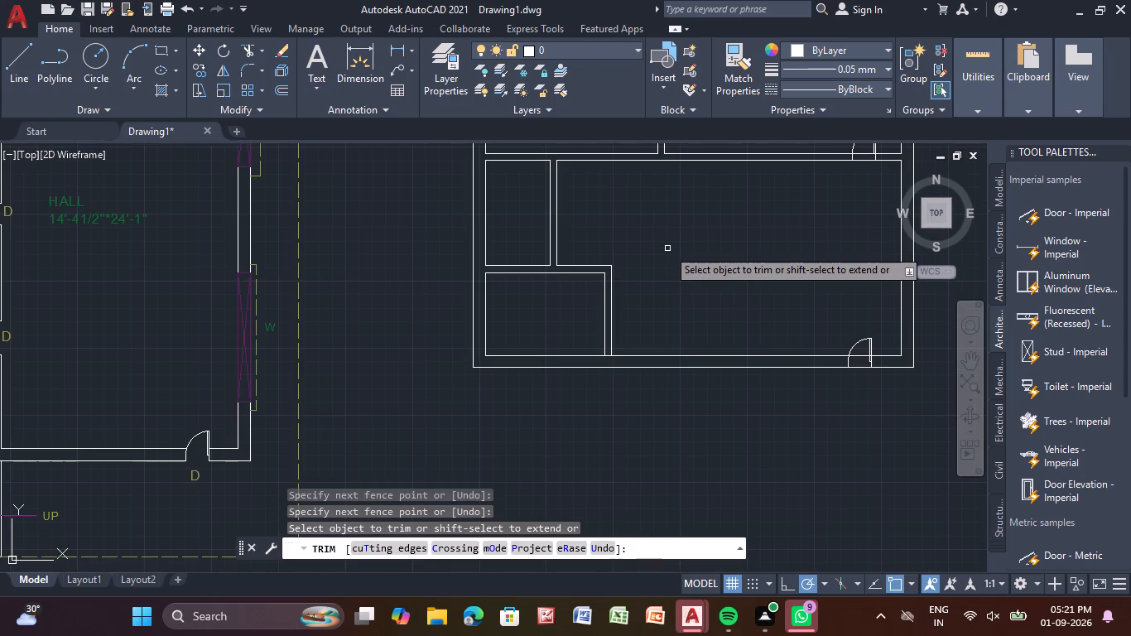
{"action": "key", "text": "Escape"}
{"action": "key", "text": "Escape"}
{"action": "key", "text": "Escape"}
{"action": "key", "text": "Escape"}
{"action": "key", "text": "Escape"}
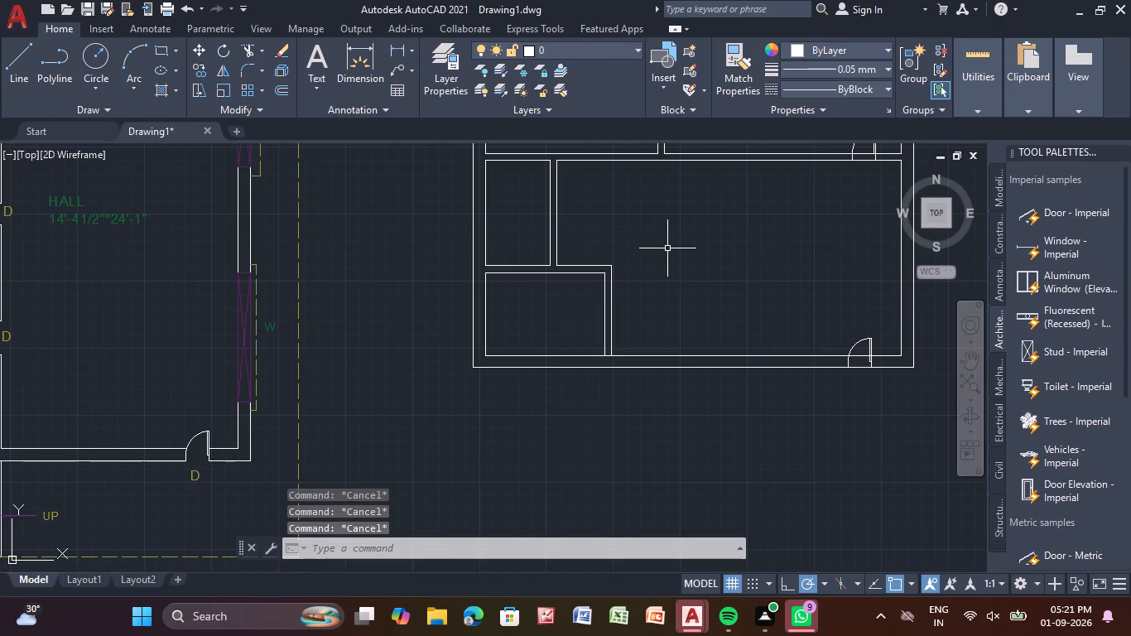
Copy the first plan's kitchen door into the vertical partition of the second plan's bottom-left room.
{"action": "scroll", "coordinate": [458, 385], "scroll_direction": "down", "scroll_amount": 1}
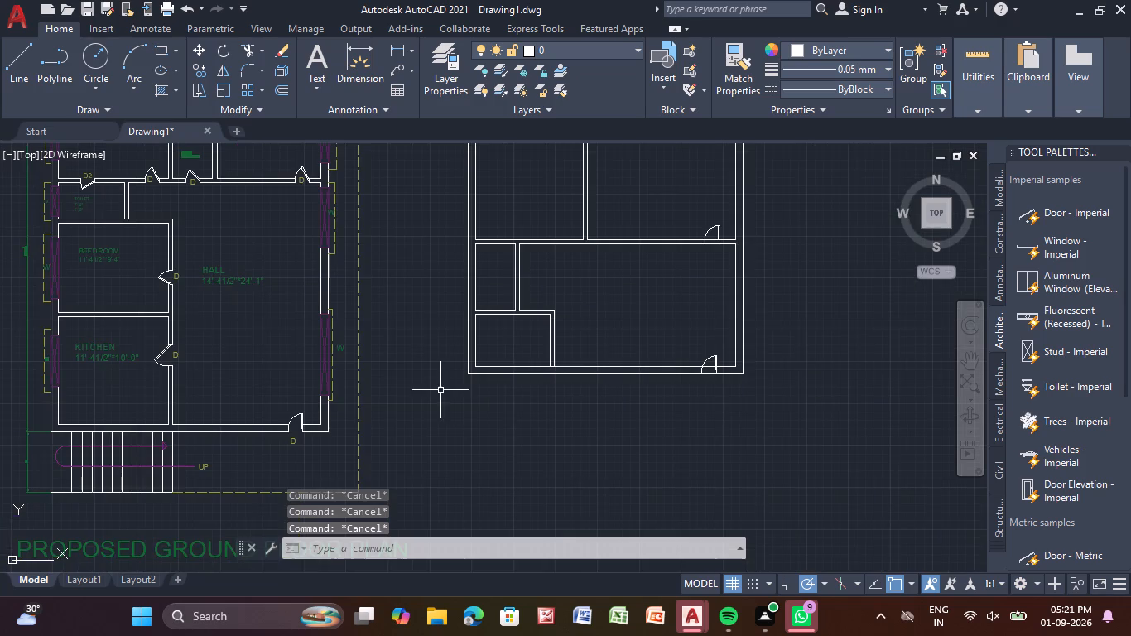
{"action": "middle_click_drag", "start_coordinate": [437, 391], "coordinate": [560, 374]}
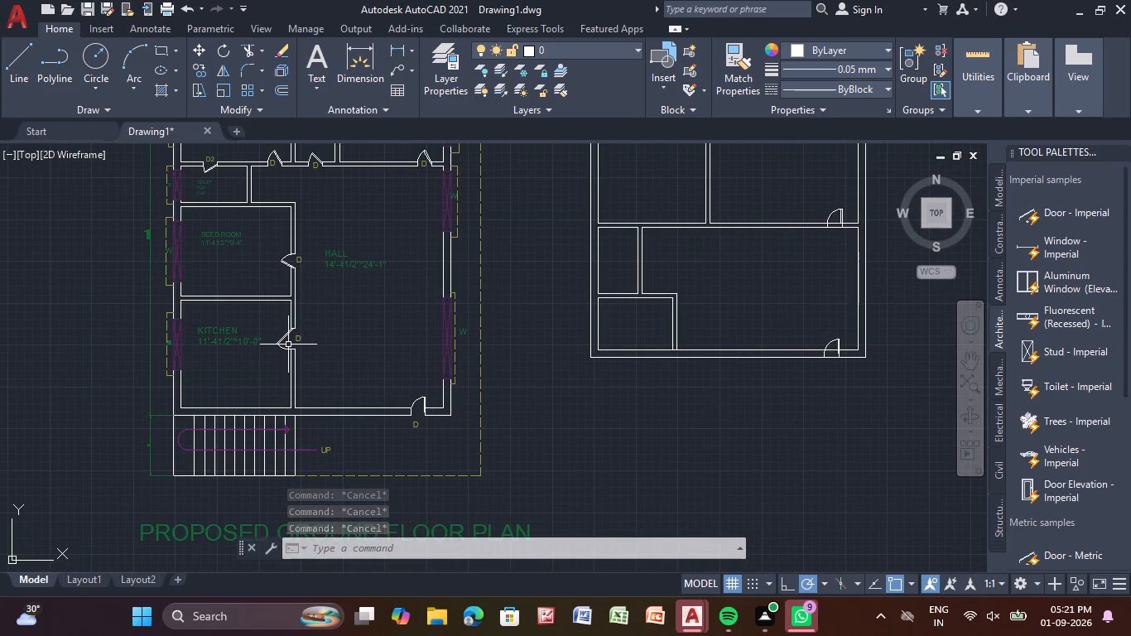
{"action": "left_click", "coordinate": [285, 338]}
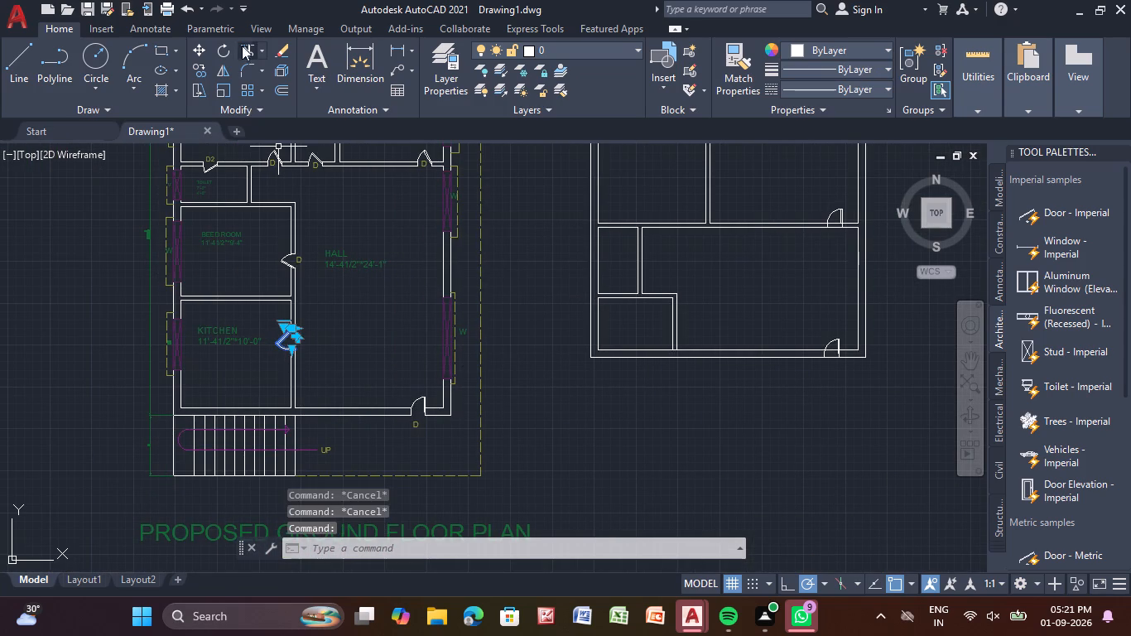
{"action": "left_click", "coordinate": [199, 70]}
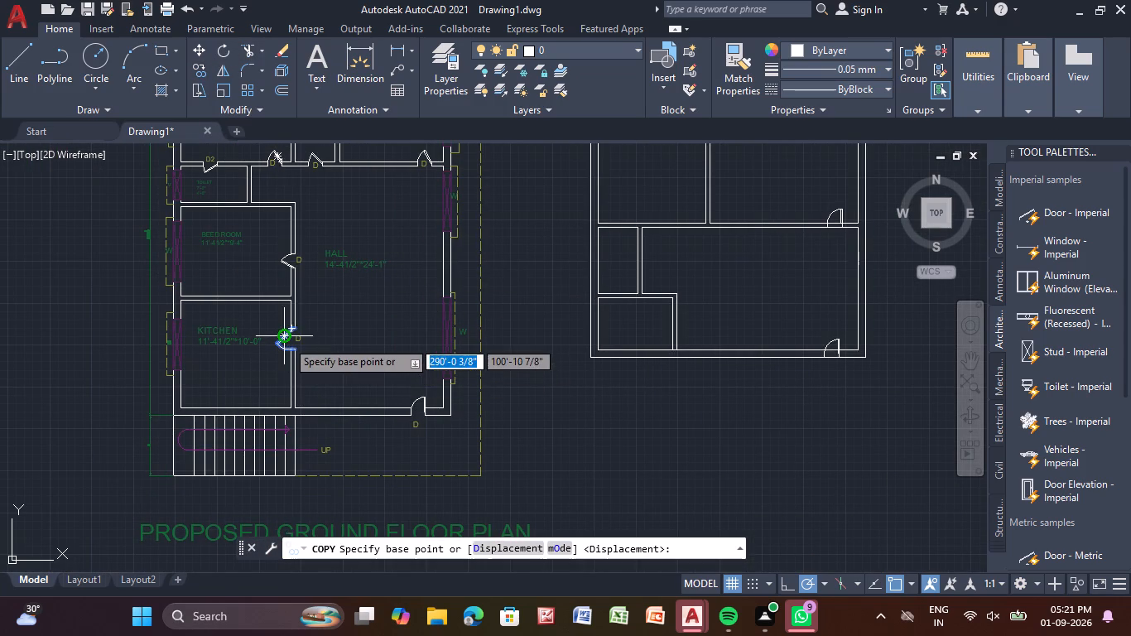
{"action": "left_click_drag", "start_coordinate": [286, 340], "coordinate": [296, 339]}
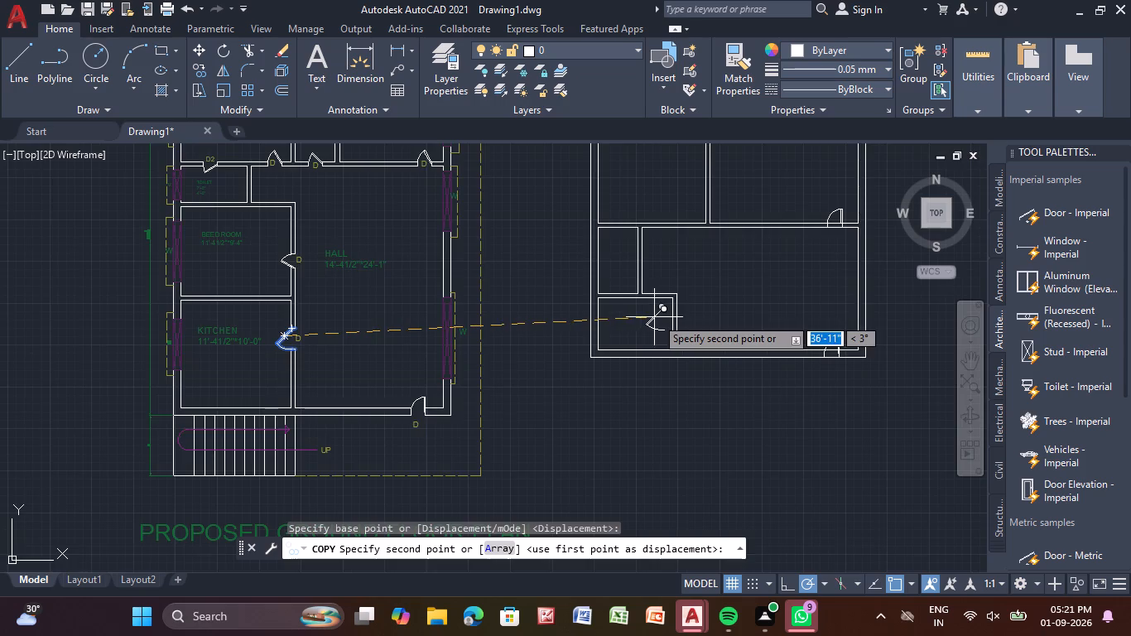
{"action": "scroll", "coordinate": [657, 317], "scroll_direction": "up", "scroll_amount": 5}
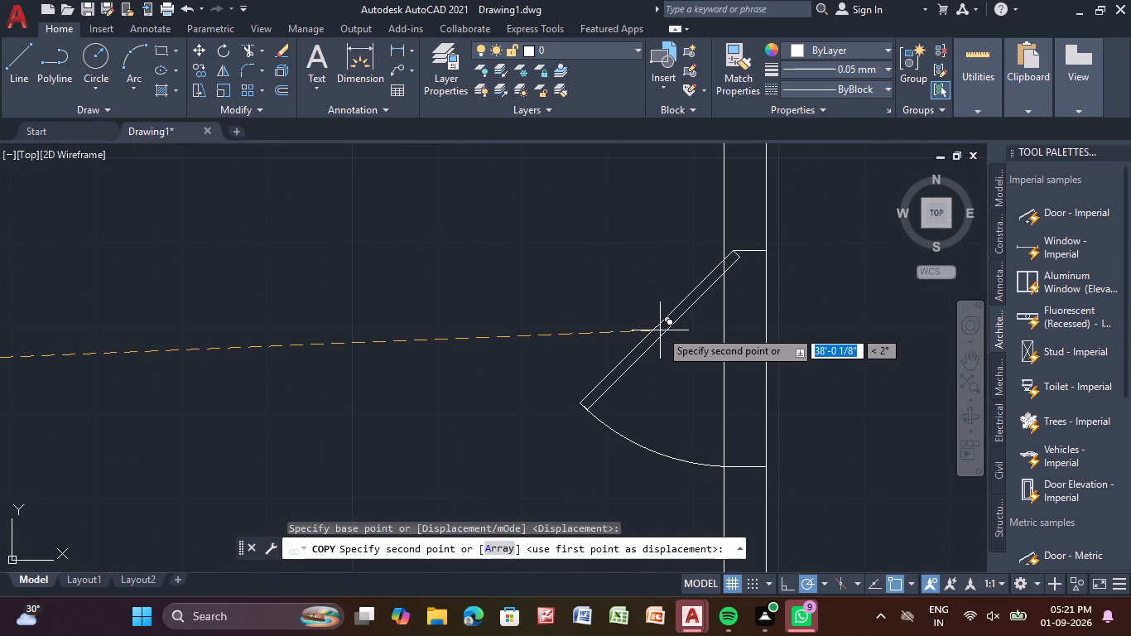
{"action": "left_click", "coordinate": [661, 330]}
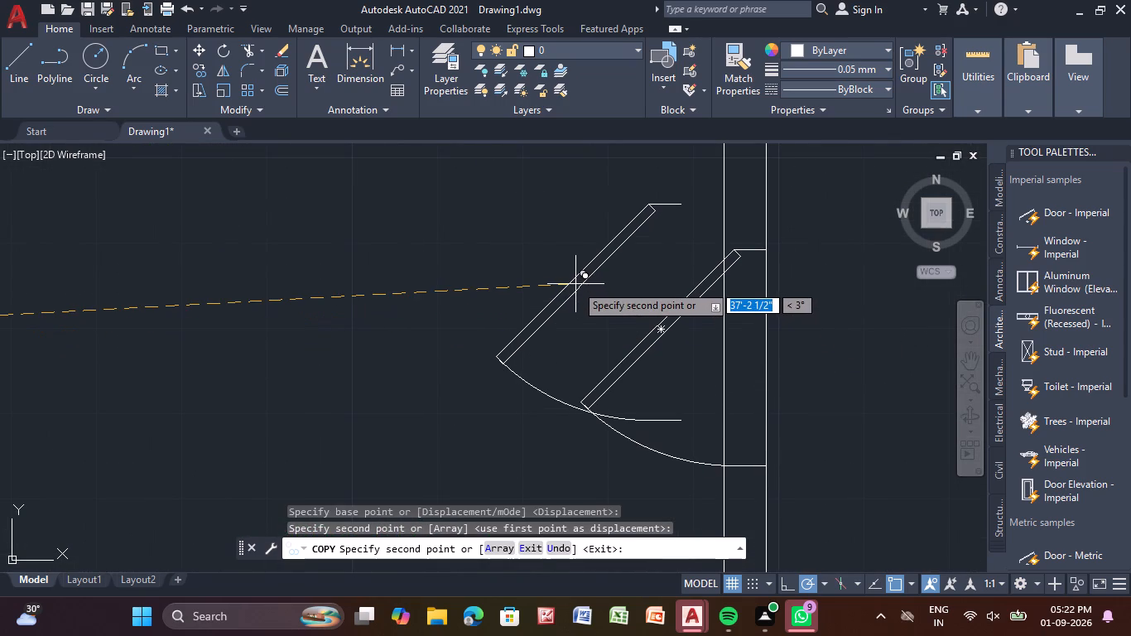
{"action": "key", "text": "Escape"}
{"action": "key", "text": "Escape"}
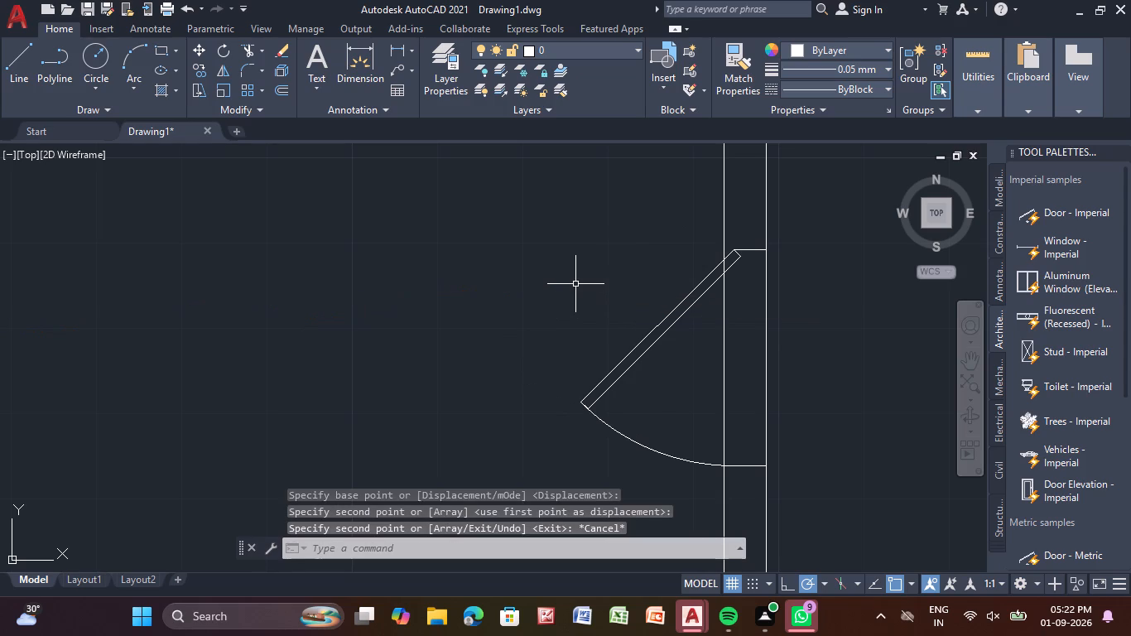
Change the opening angle of the door in the second plan's middle horizontal partition so its leaf stands half open.
{"action": "scroll", "coordinate": [575, 284], "scroll_direction": "down", "scroll_amount": 2}
{"action": "middle_click_drag", "start_coordinate": [575, 282], "coordinate": [440, 438]}
{"action": "scroll", "coordinate": [748, 206], "scroll_direction": "down", "scroll_amount": 2}
{"action": "middle_click_drag", "start_coordinate": [748, 206], "coordinate": [622, 357]}
{"action": "scroll", "coordinate": [781, 289], "scroll_direction": "up", "scroll_amount": 2}
{"action": "left_click", "coordinate": [776, 272]}
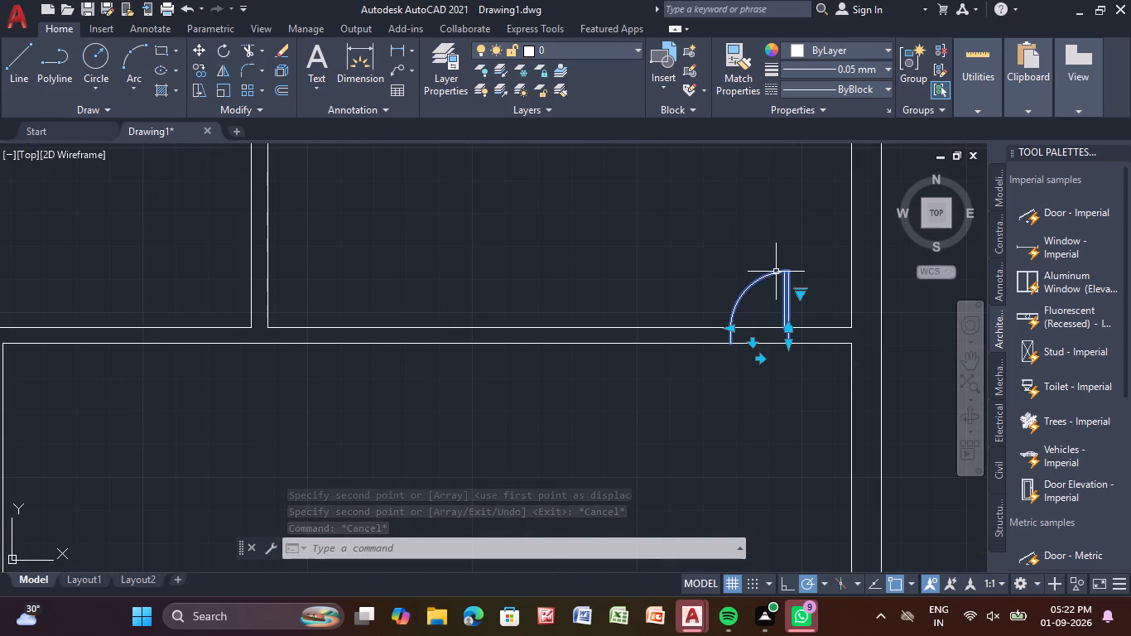
{"action": "left_click", "coordinate": [804, 291]}
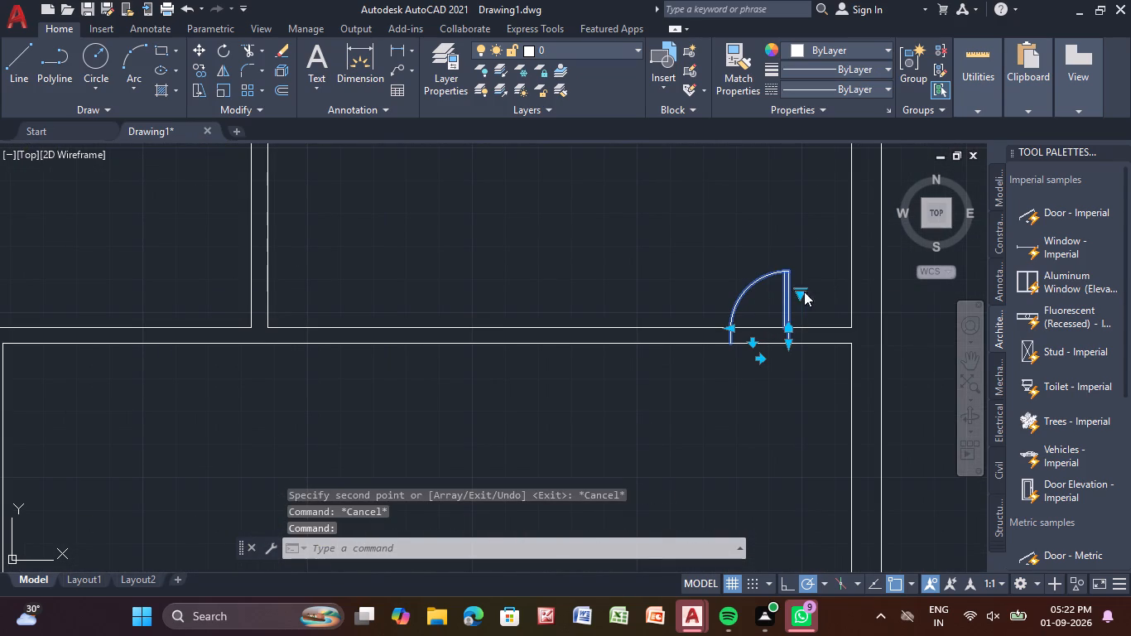
{"action": "left_click", "coordinate": [833, 322]}
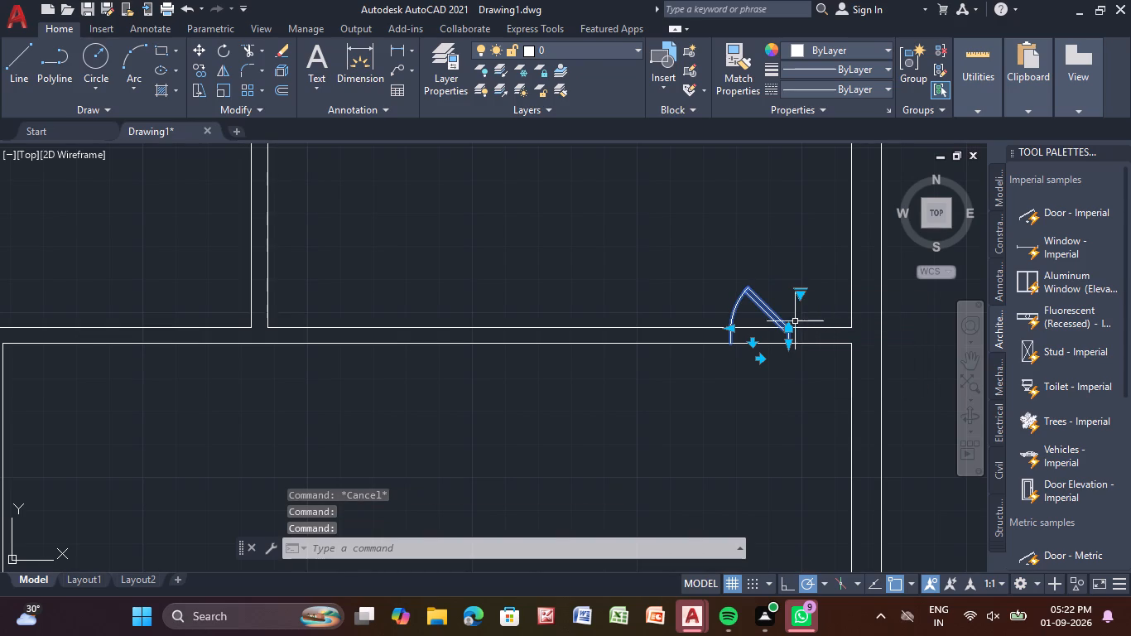
Set the opening angle of the door in the second plan's middle horizontal partition to Open 60º.
{"action": "left_click", "coordinate": [798, 295]}
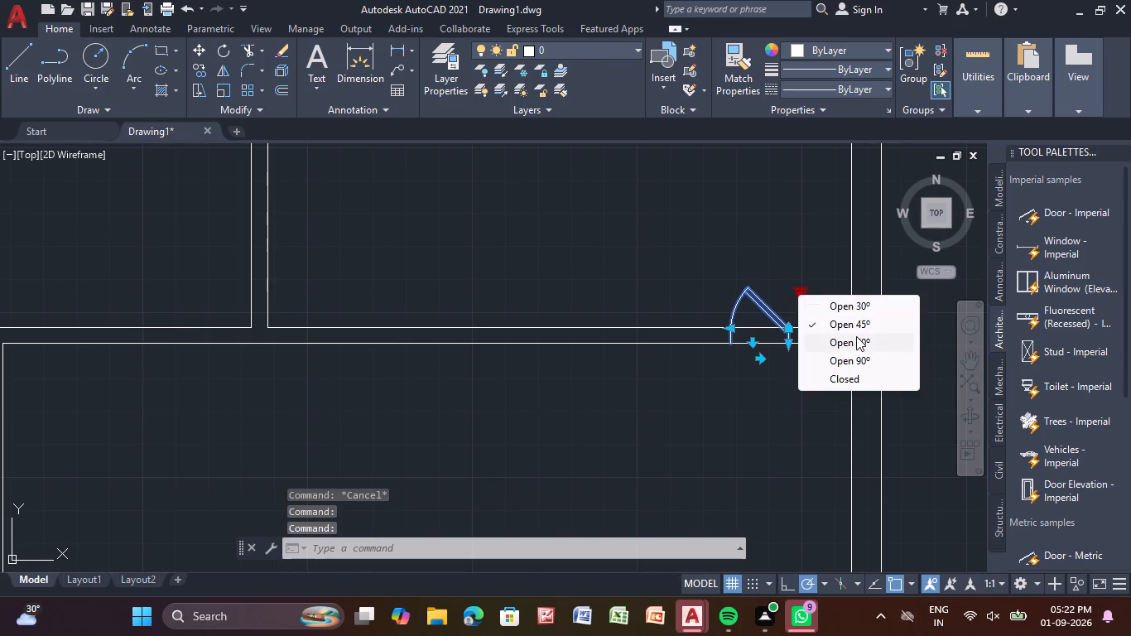
{"action": "left_click", "coordinate": [856, 336]}
Set the opening angle of the door in the second plan's top-right small room to Open 60º.
{"action": "scroll", "coordinate": [765, 330], "scroll_direction": "up", "scroll_amount": 2}
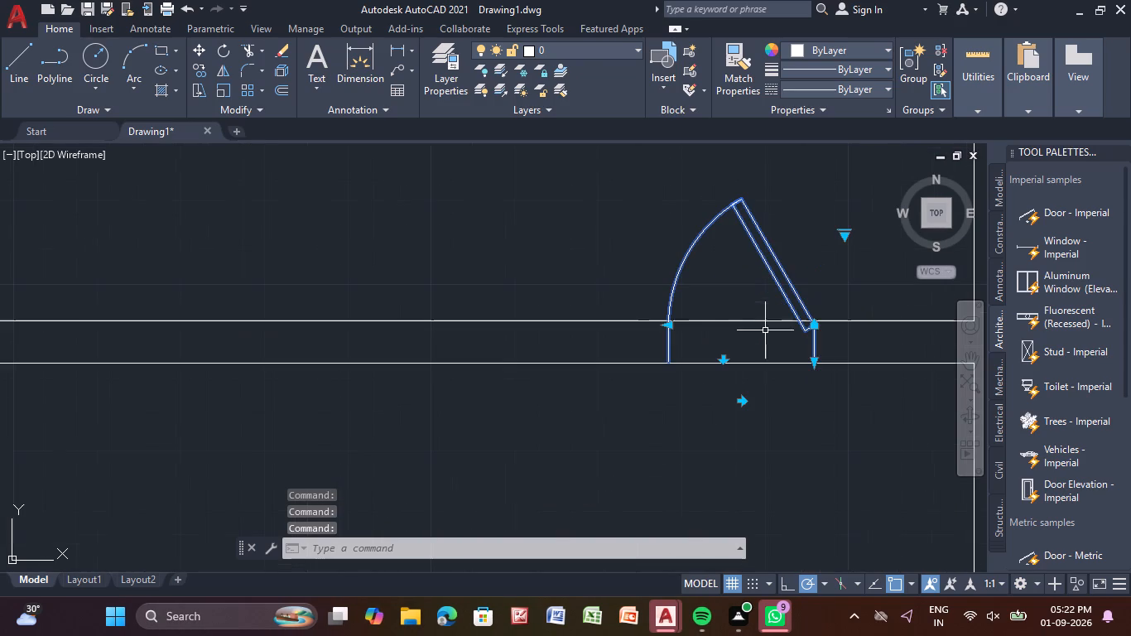
{"action": "scroll", "coordinate": [765, 330], "scroll_direction": "up", "scroll_amount": 1}
{"action": "scroll", "coordinate": [791, 276], "scroll_direction": "down", "scroll_amount": 2}
{"action": "scroll", "coordinate": [734, 228], "scroll_direction": "down", "scroll_amount": 1}
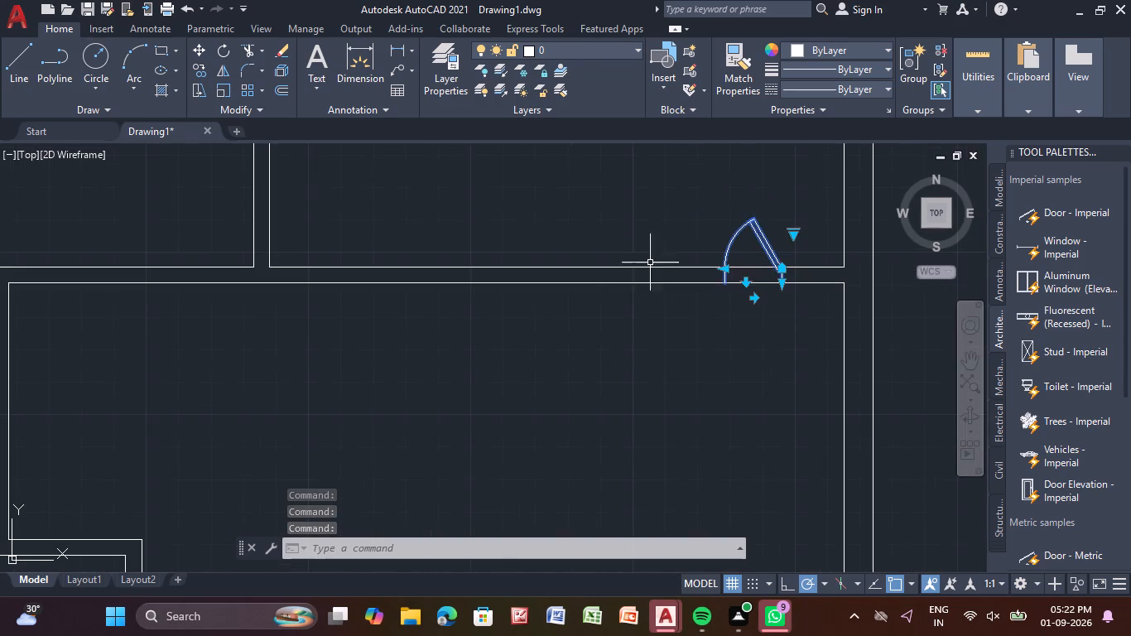
{"action": "middle_click_drag", "start_coordinate": [527, 237], "coordinate": [801, 242]}
{"action": "scroll", "coordinate": [565, 278], "scroll_direction": "down", "scroll_amount": 2}
{"action": "scroll", "coordinate": [491, 257], "scroll_direction": "down", "scroll_amount": 1}
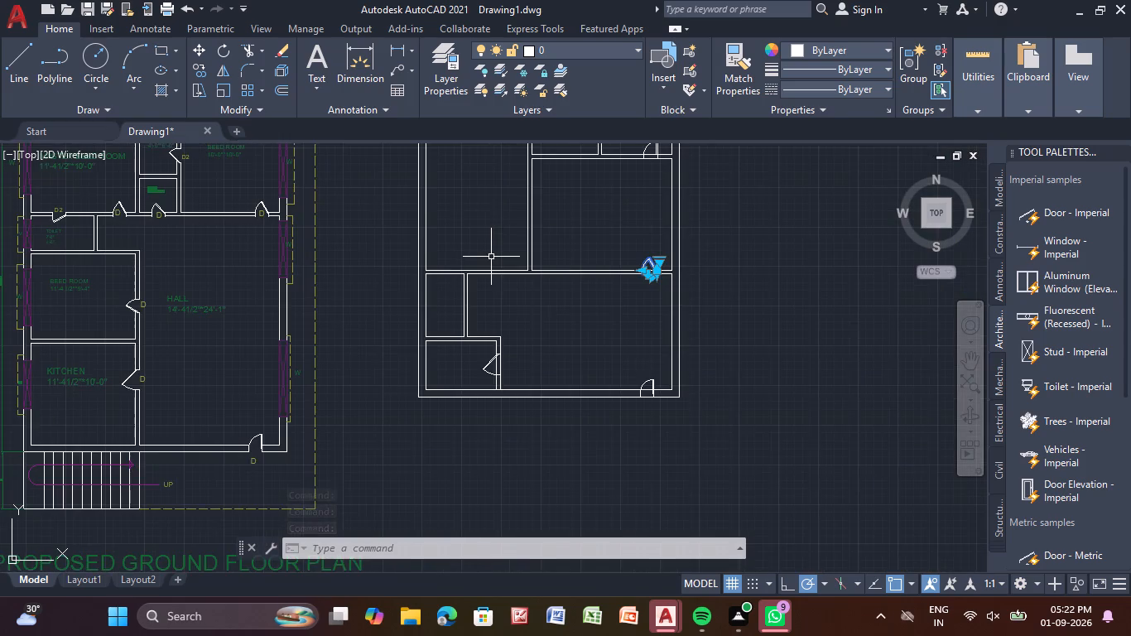
{"action": "middle_click_drag", "start_coordinate": [491, 257], "coordinate": [450, 334]}
{"action": "scroll", "coordinate": [616, 210], "scroll_direction": "up", "scroll_amount": 2}
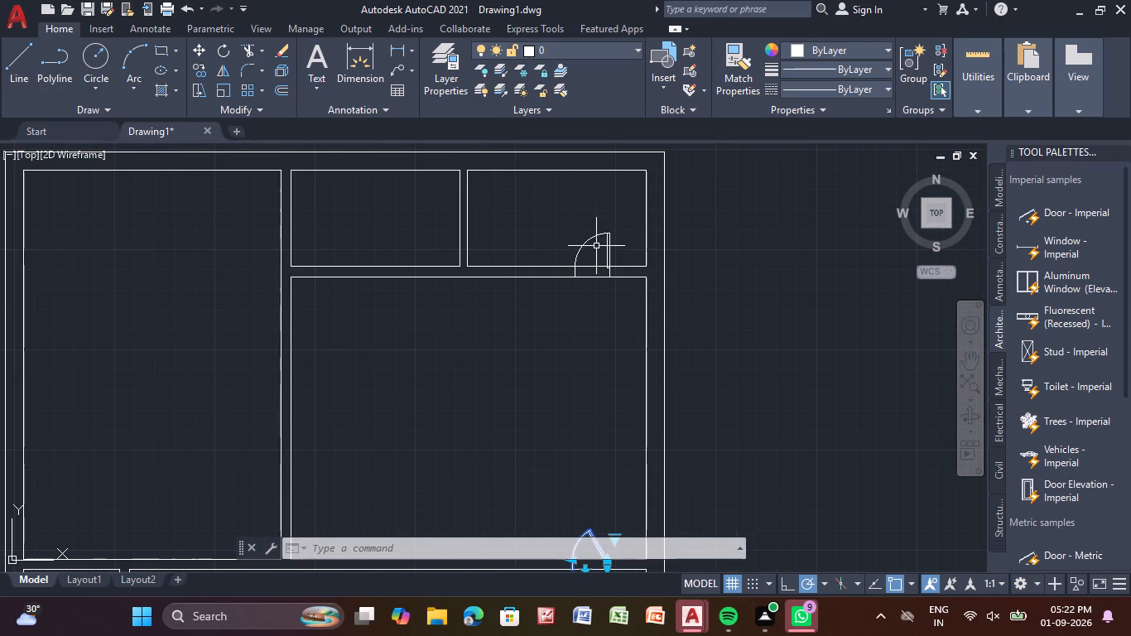
{"action": "left_click", "coordinate": [598, 234]}
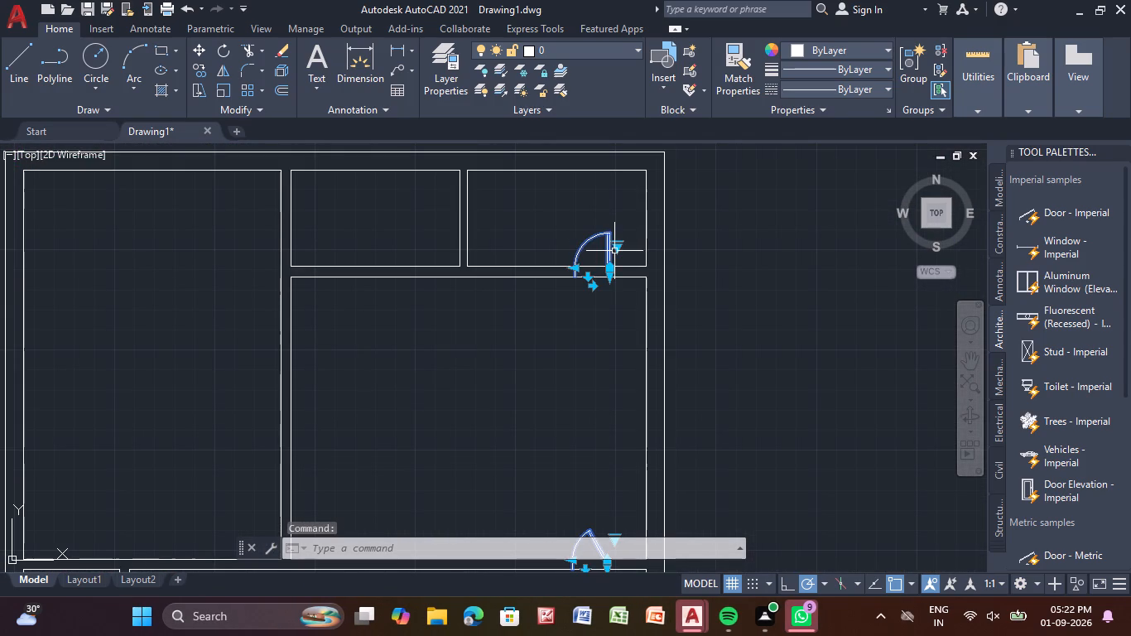
{"action": "left_click", "coordinate": [615, 251]}
{"action": "left_click", "coordinate": [624, 254]}
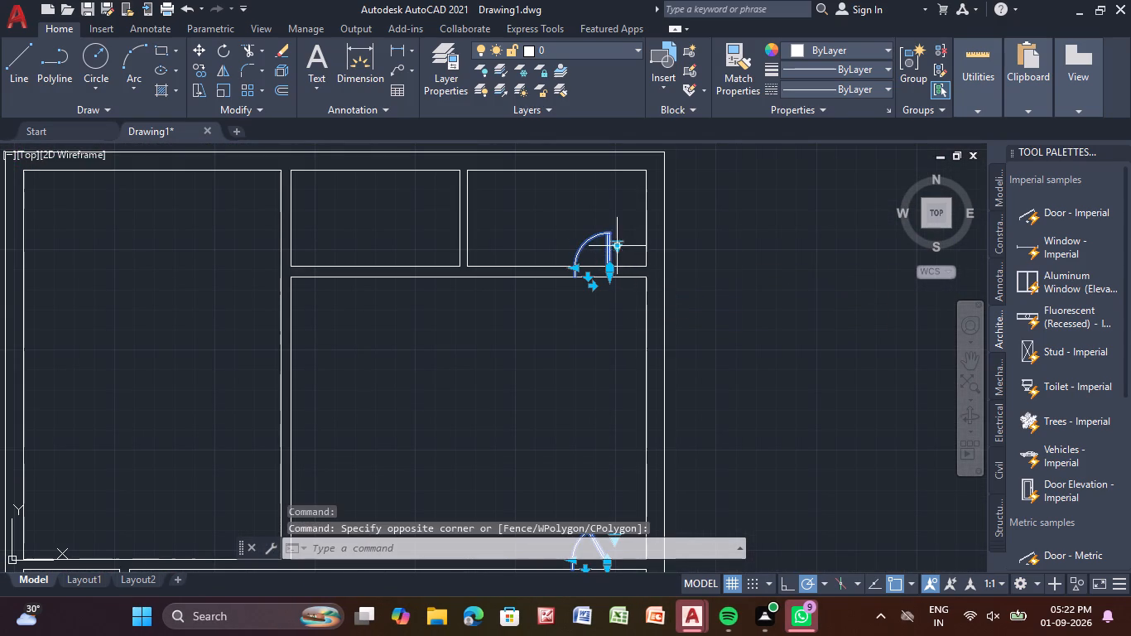
{"action": "left_click", "coordinate": [618, 249]}
{"action": "left_click", "coordinate": [667, 291]}
{"action": "middle_click_drag", "start_coordinate": [537, 325], "coordinate": [674, 323]}
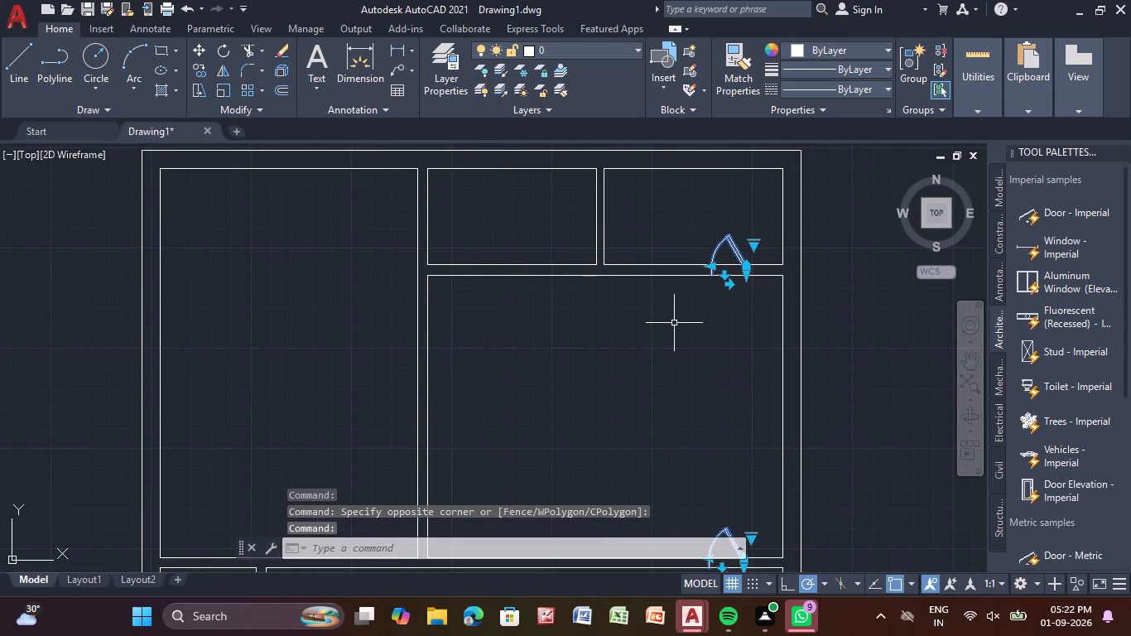
{"action": "key", "text": "Escape"}
{"action": "key", "text": "Escape"}
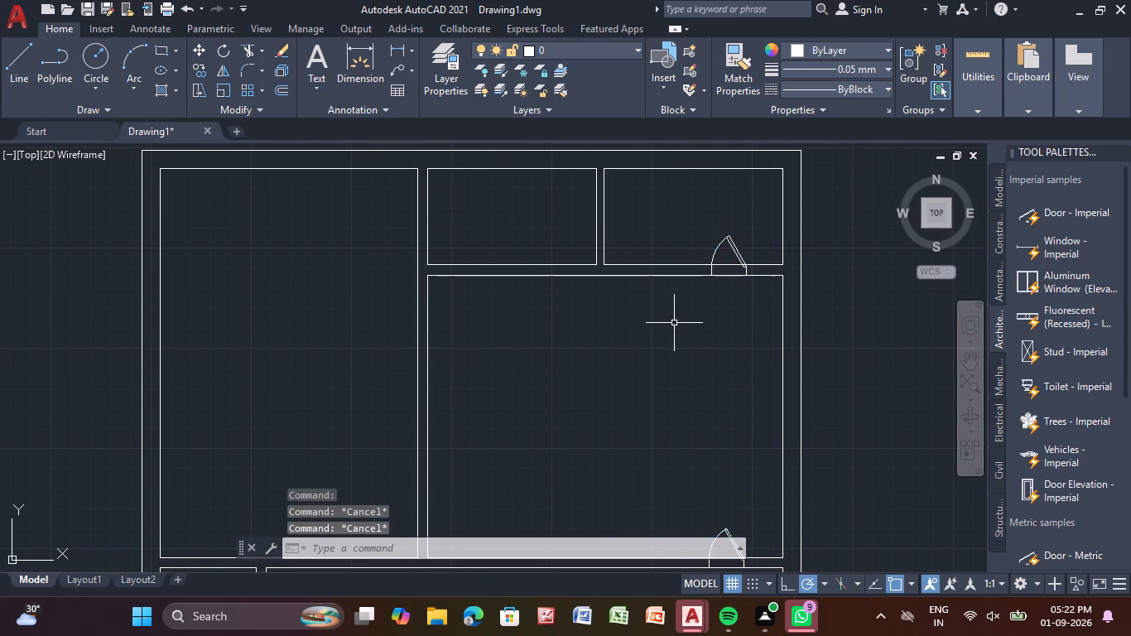
Copy the second plan's bottom-wall entrance door into the open floor area of the large lower room.
{"action": "middle_click_drag", "start_coordinate": [535, 366], "coordinate": [639, 311]}
{"action": "middle_click_drag", "start_coordinate": [639, 311], "coordinate": [639, 311]}
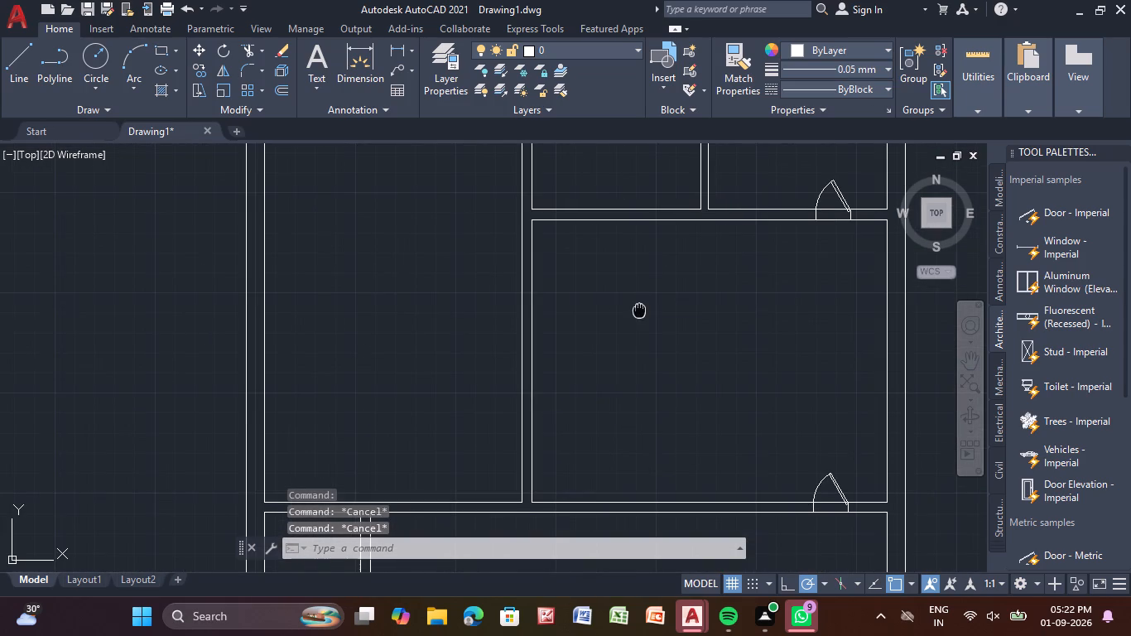
{"action": "middle_click_drag", "start_coordinate": [639, 311], "coordinate": [640, 323]}
{"action": "scroll", "coordinate": [640, 323], "scroll_direction": "down", "scroll_amount": 2}
{"action": "middle_click_drag", "start_coordinate": [436, 341], "coordinate": [480, 334]}
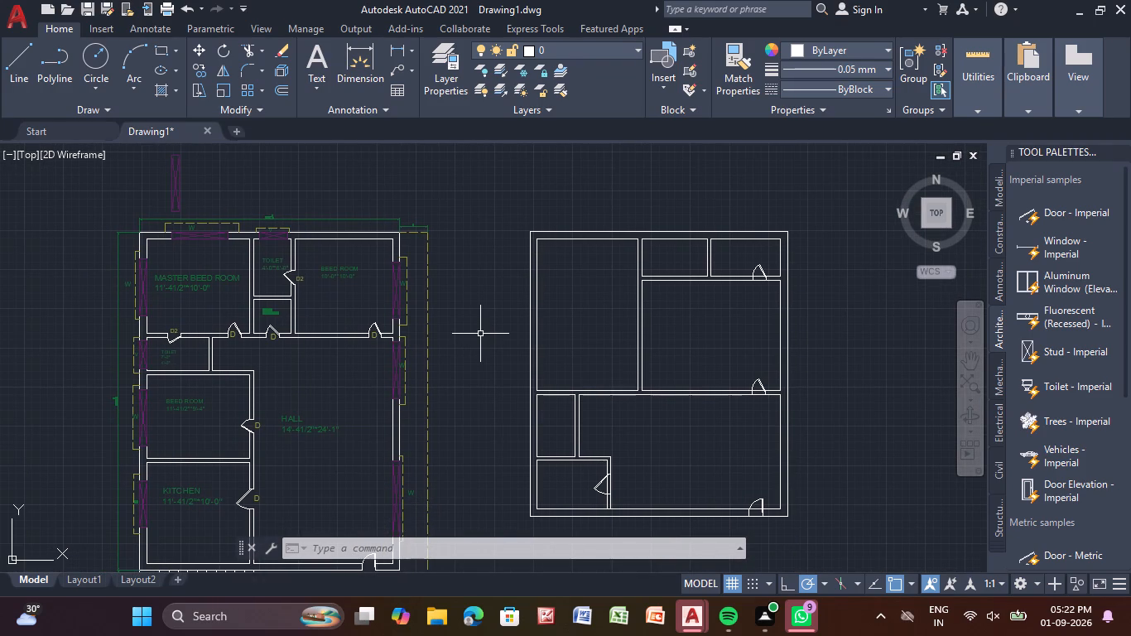
{"action": "middle_click_drag", "start_coordinate": [480, 334], "coordinate": [487, 287]}
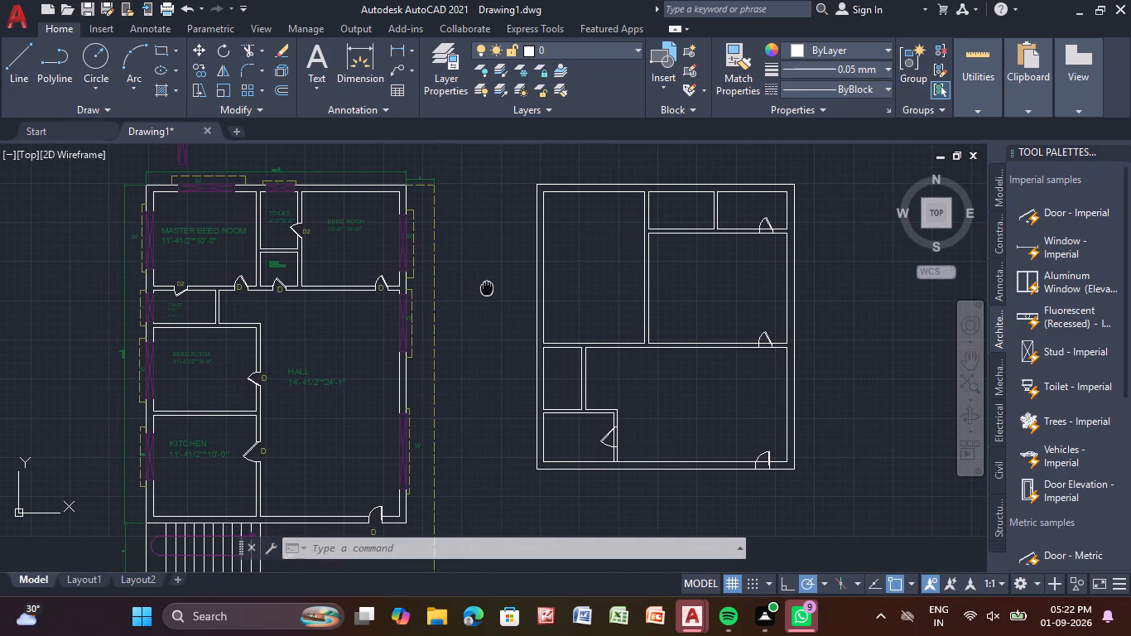
{"action": "middle_click_drag", "start_coordinate": [487, 287], "coordinate": [406, 316]}
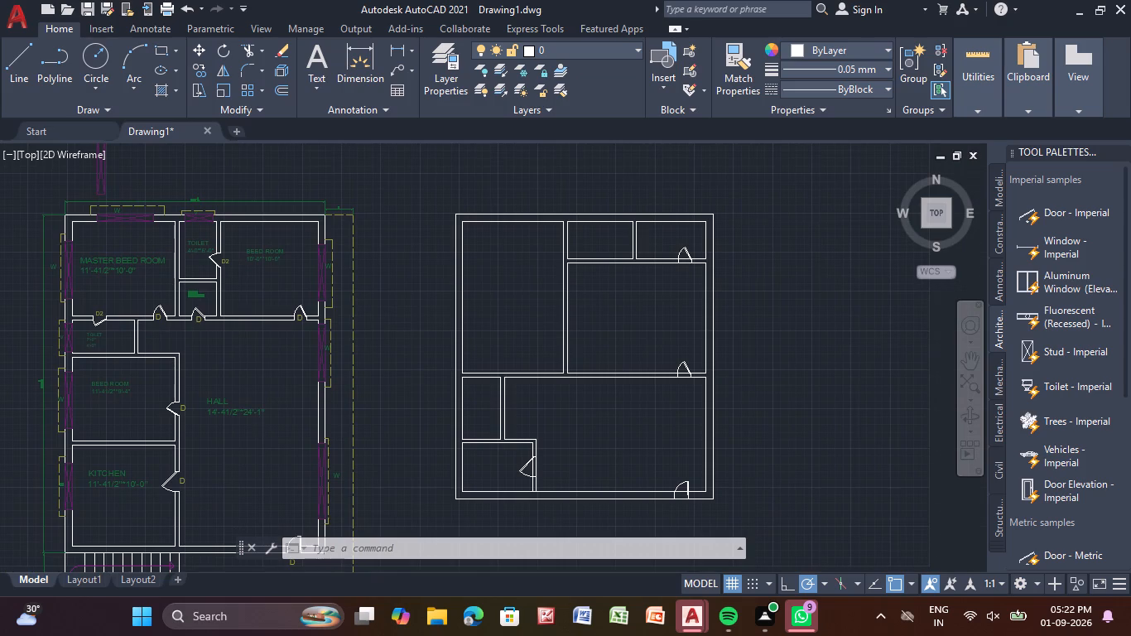
{"action": "left_click", "coordinate": [677, 486]}
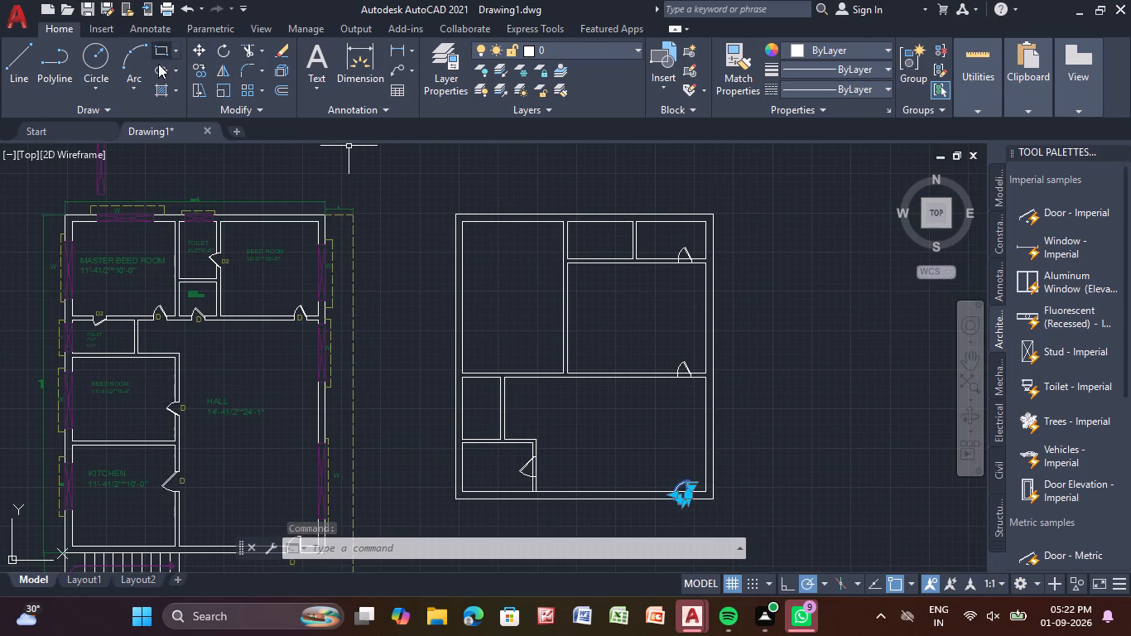
{"action": "left_click", "coordinate": [191, 69]}
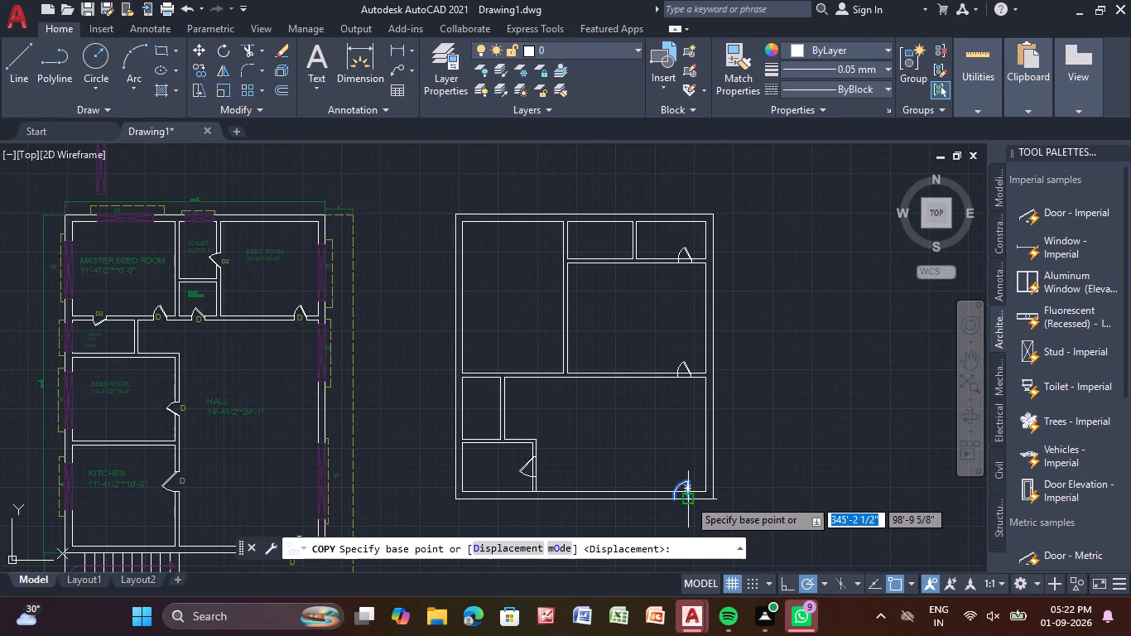
{"action": "left_click", "coordinate": [690, 488]}
{"action": "left_click", "coordinate": [614, 431]}
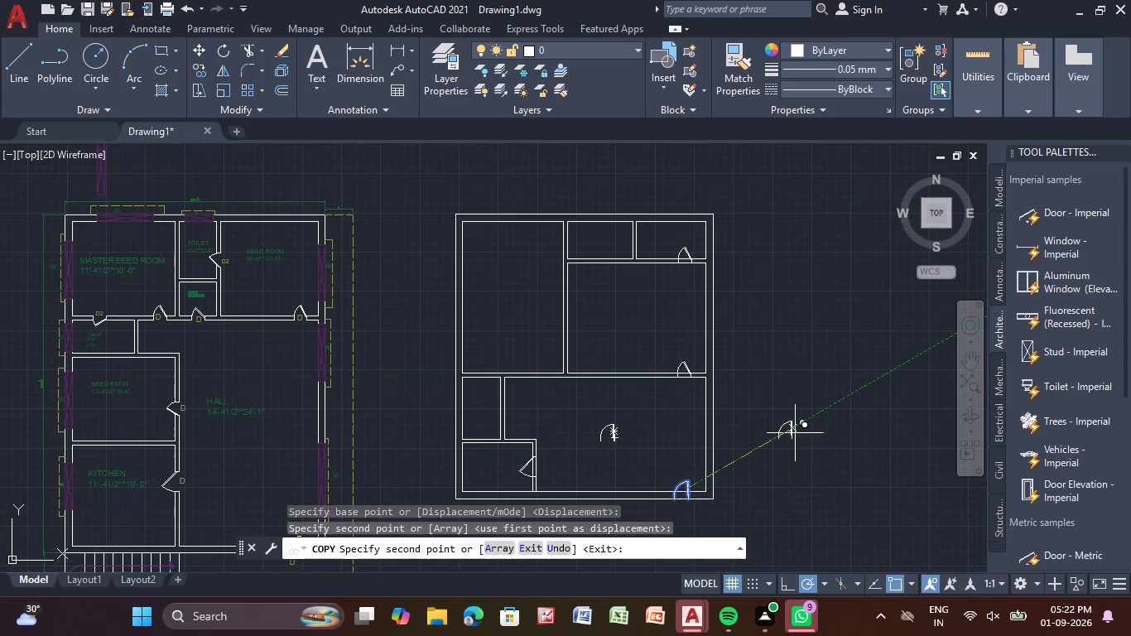
{"action": "key", "text": "Escape"}
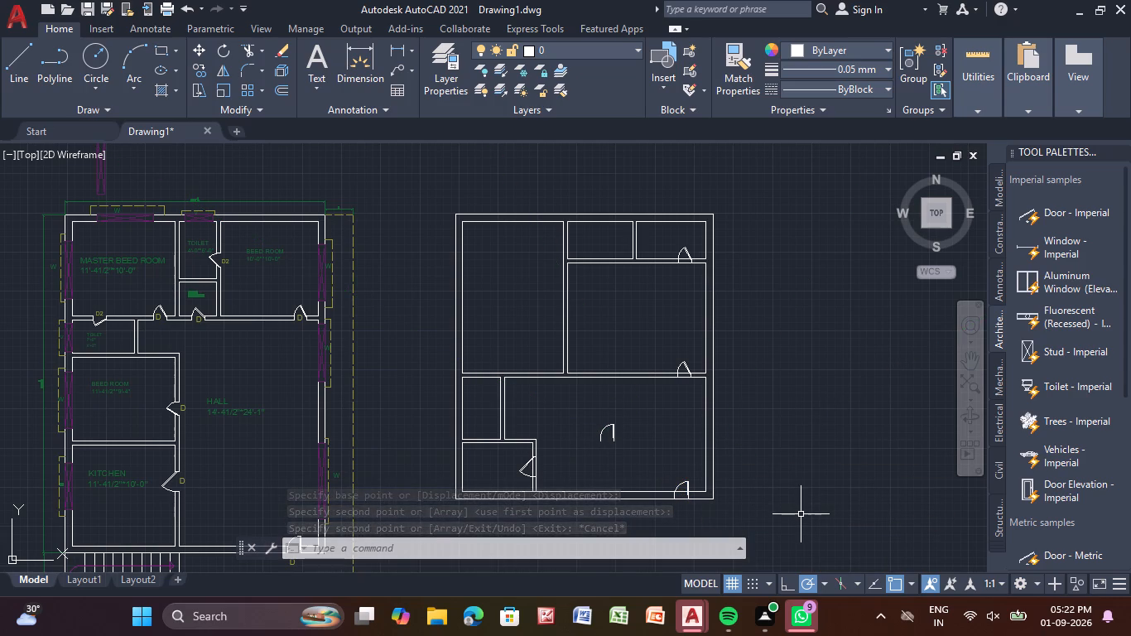
Turn on Ortho mode for editing the copied door in the large lower room.
{"action": "left_click", "coordinate": [602, 430]}
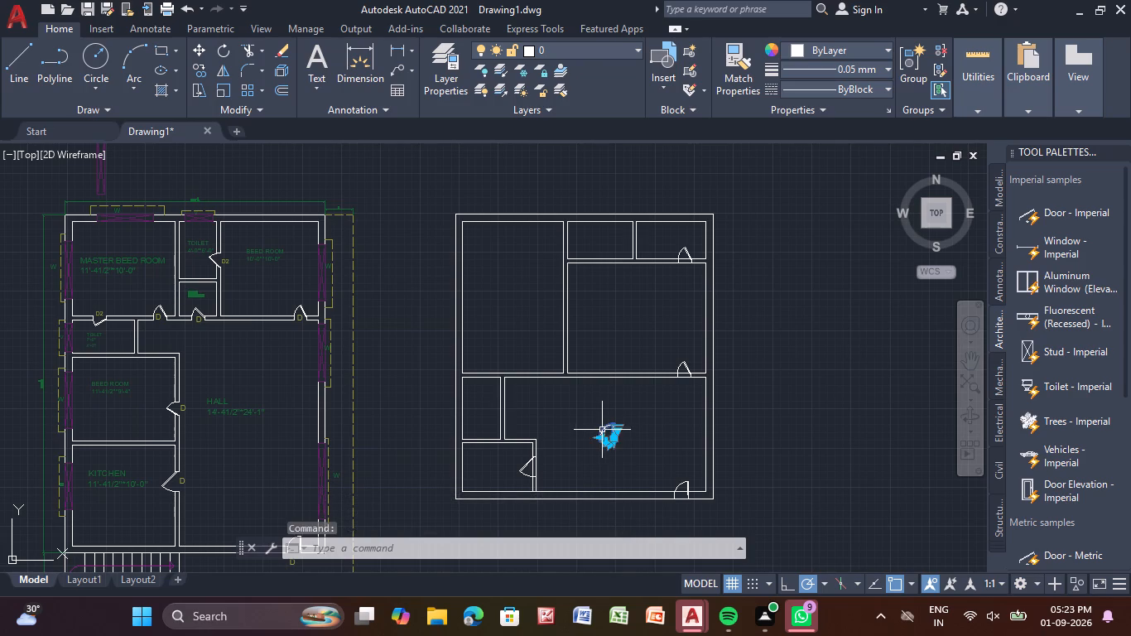
{"action": "scroll", "coordinate": [598, 459], "scroll_direction": "up", "scroll_amount": 2}
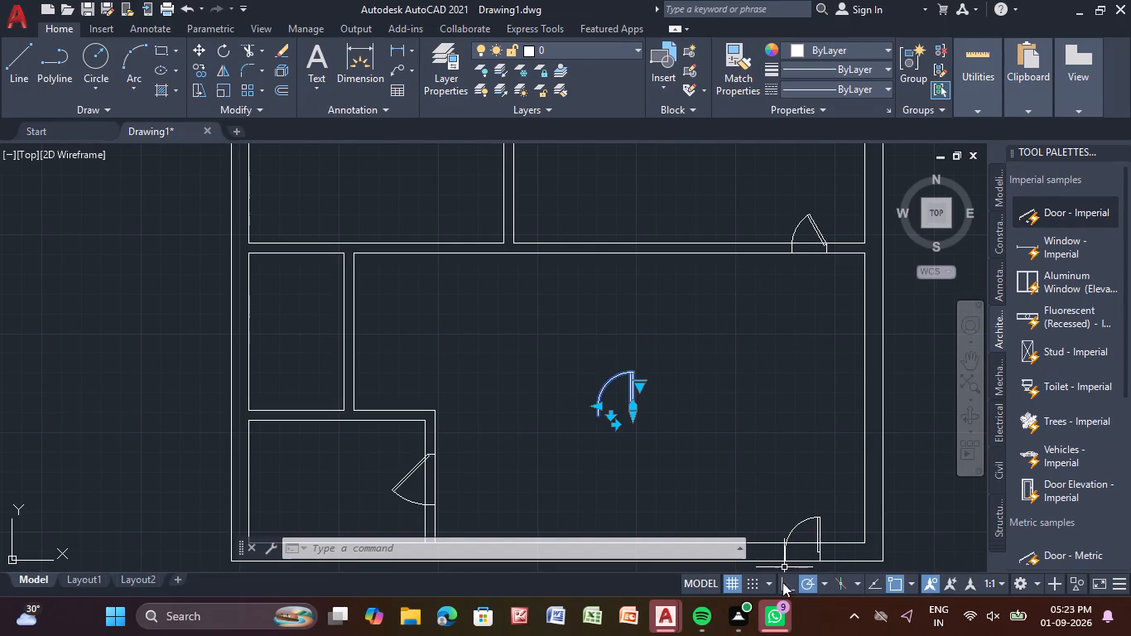
{"action": "left_click", "coordinate": [782, 585]}
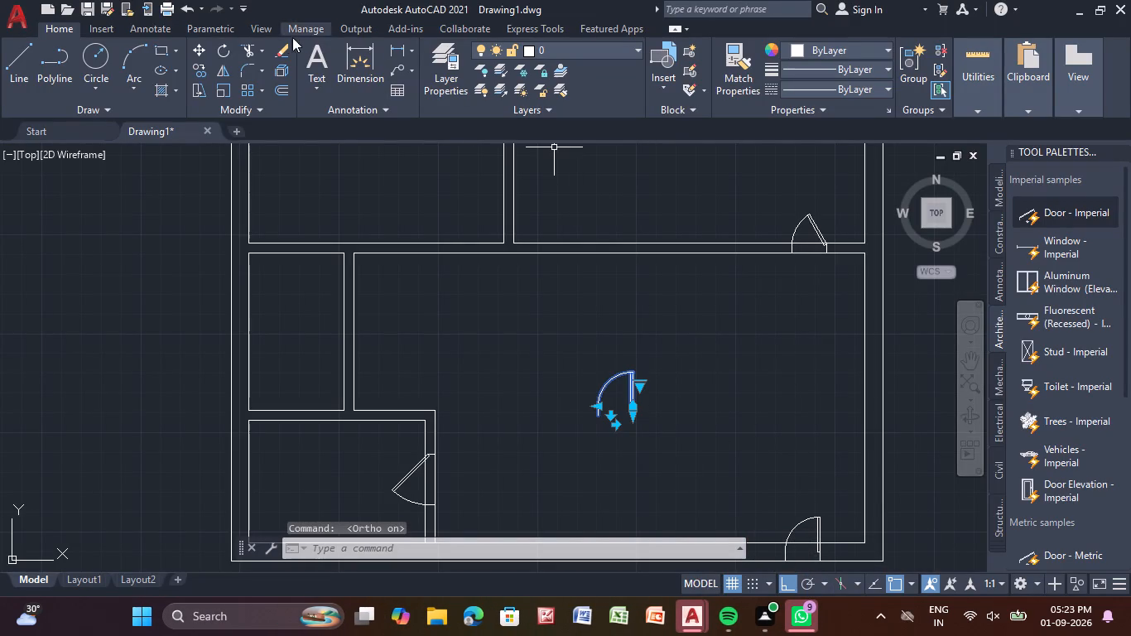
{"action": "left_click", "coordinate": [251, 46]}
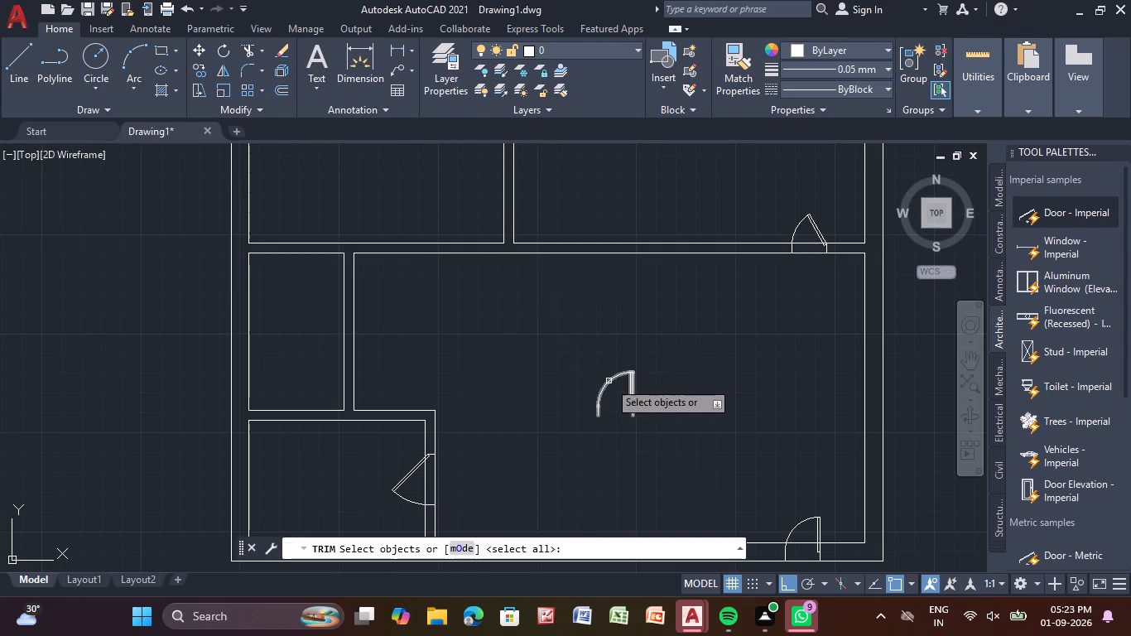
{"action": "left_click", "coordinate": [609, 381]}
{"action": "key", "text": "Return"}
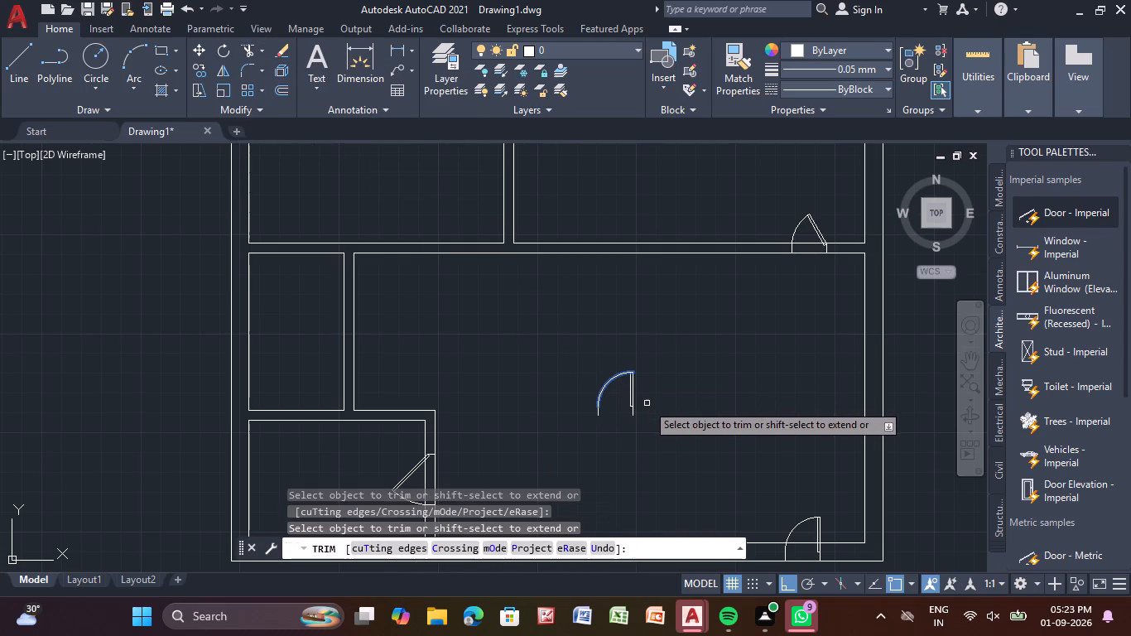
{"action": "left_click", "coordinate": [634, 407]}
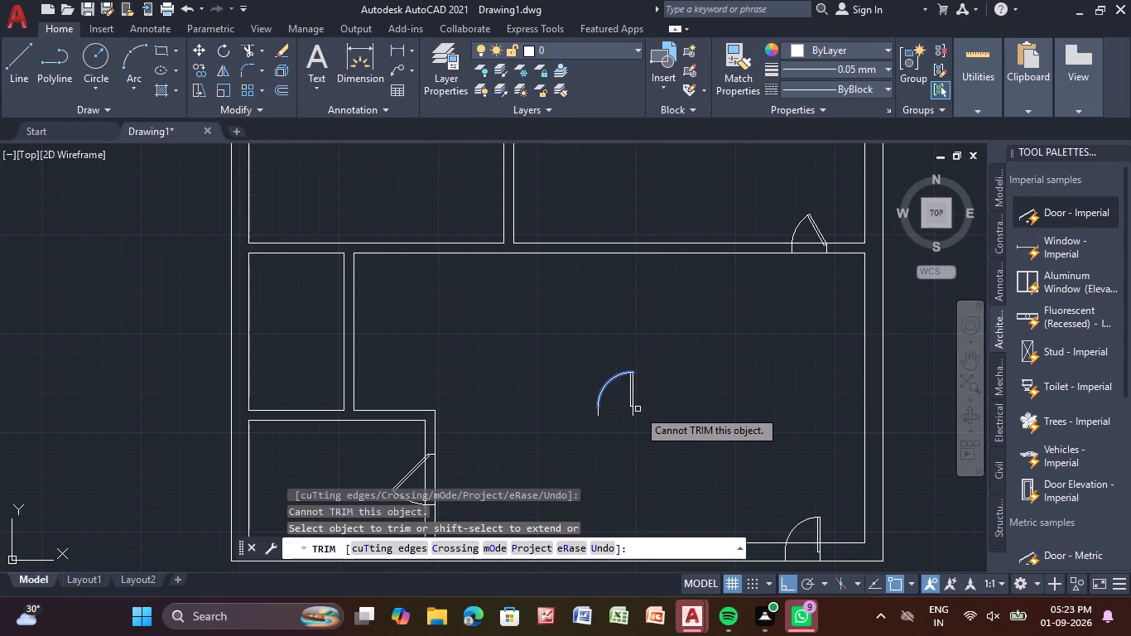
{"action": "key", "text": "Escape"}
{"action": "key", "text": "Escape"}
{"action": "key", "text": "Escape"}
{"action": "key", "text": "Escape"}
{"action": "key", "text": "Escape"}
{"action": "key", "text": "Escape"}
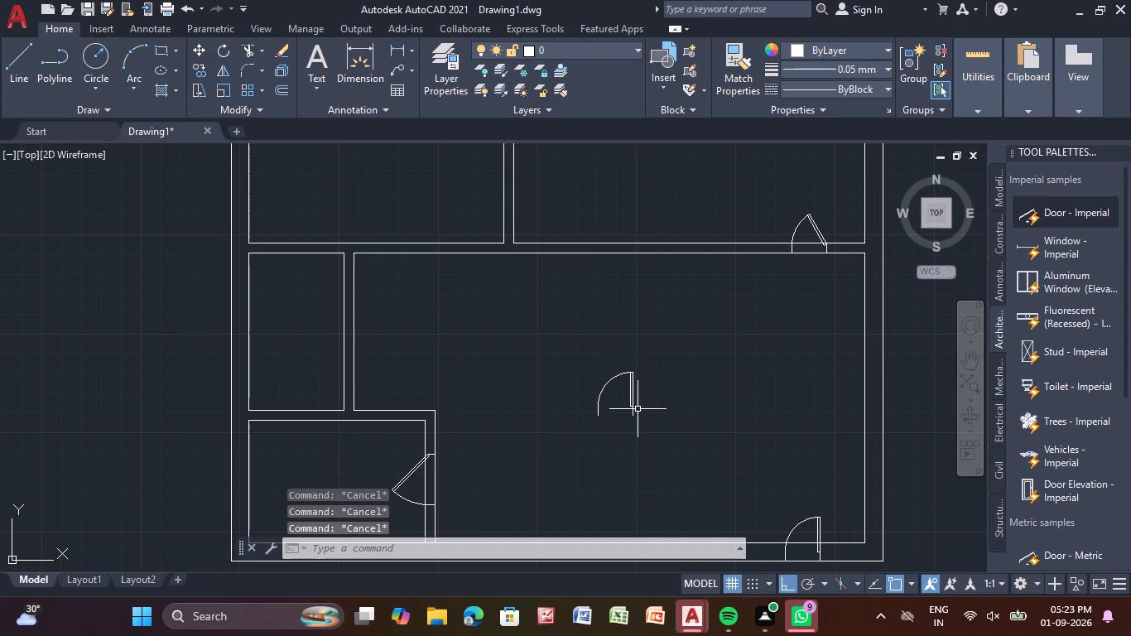
Mirror the loose door copy about a horizontal line at its jamb so it swings downward, erasing the source.
{"action": "left_click", "coordinate": [220, 72]}
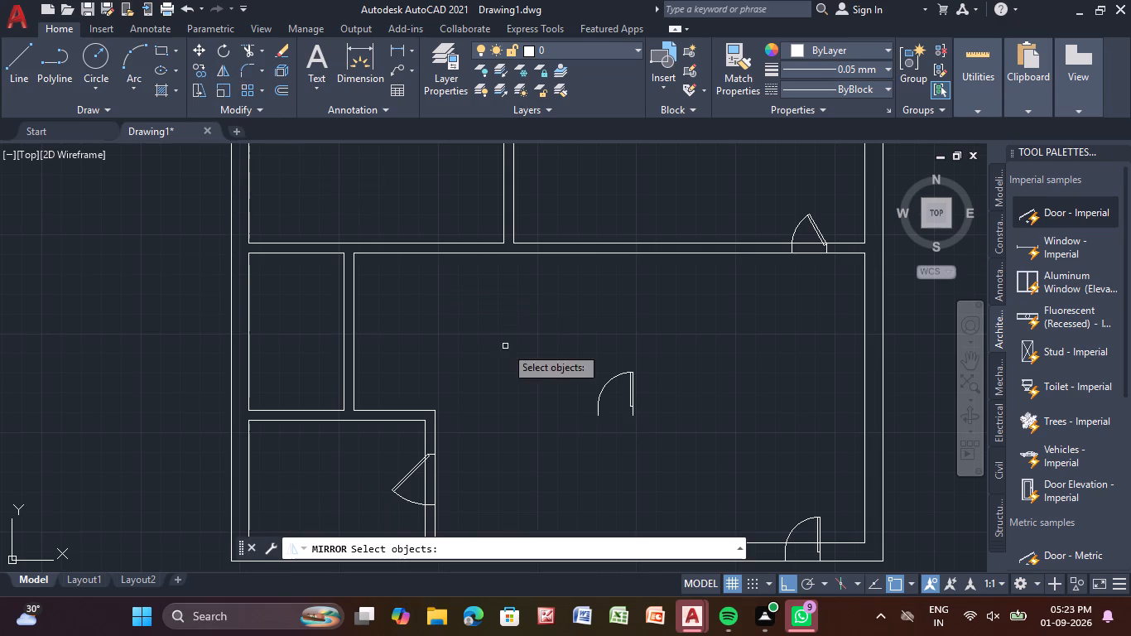
{"action": "left_click", "coordinate": [623, 373]}
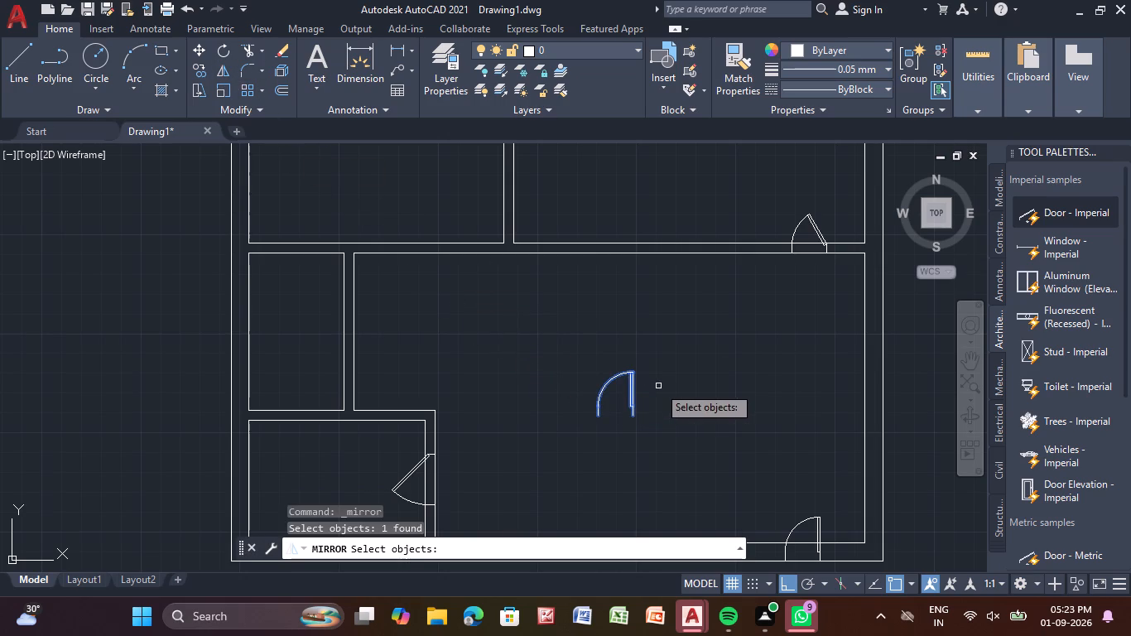
{"action": "key", "text": "Return"}
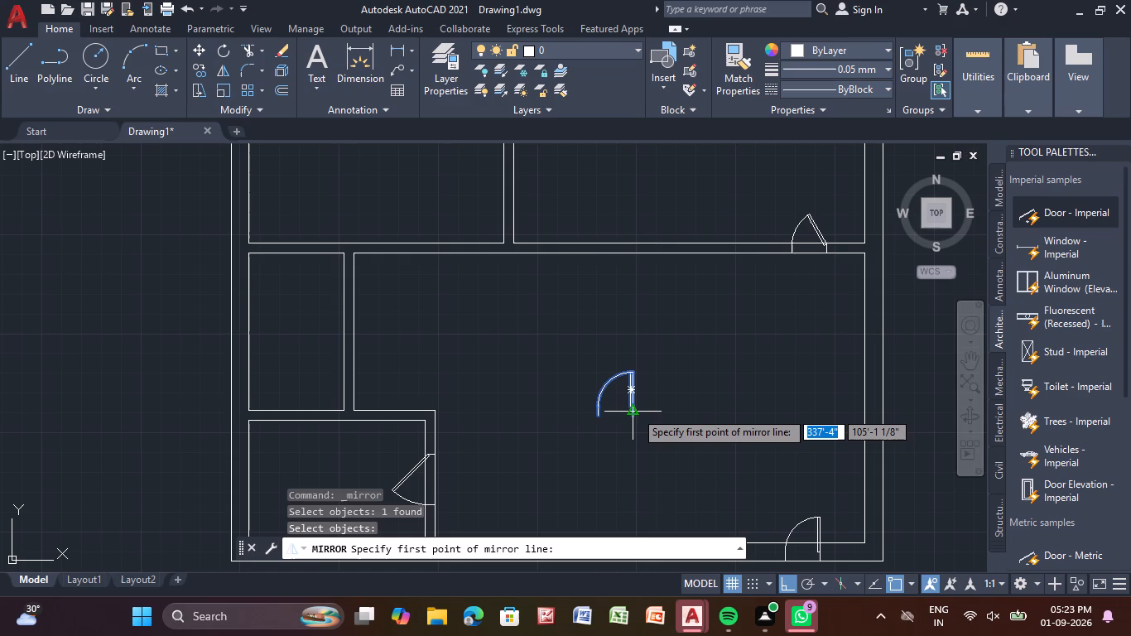
{"action": "left_click", "coordinate": [636, 410]}
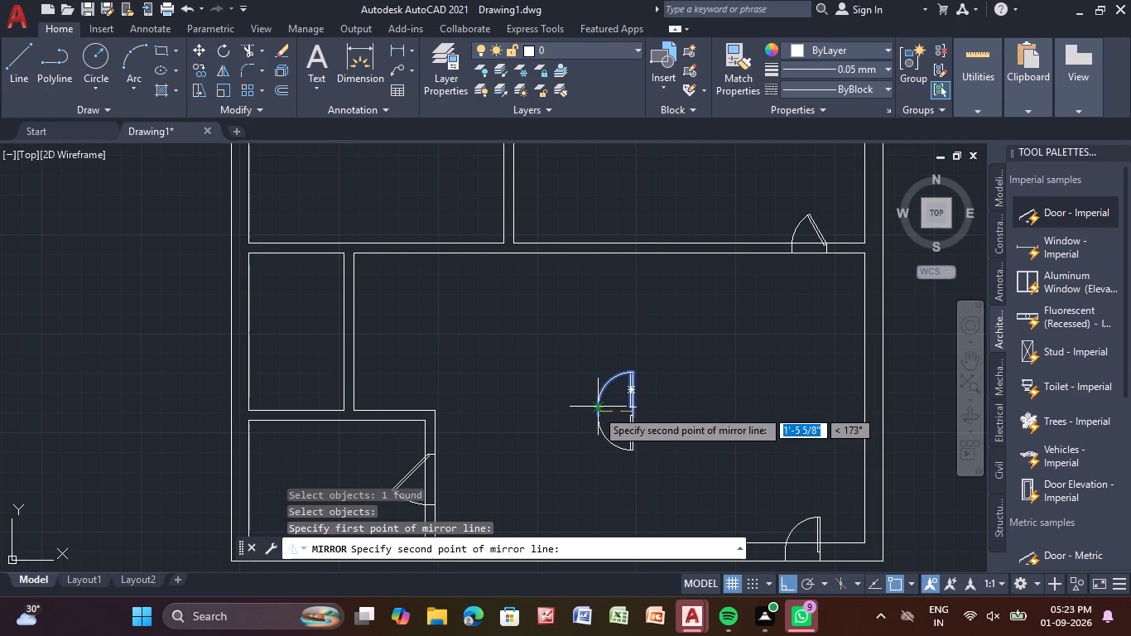
{"action": "left_click", "coordinate": [667, 409]}
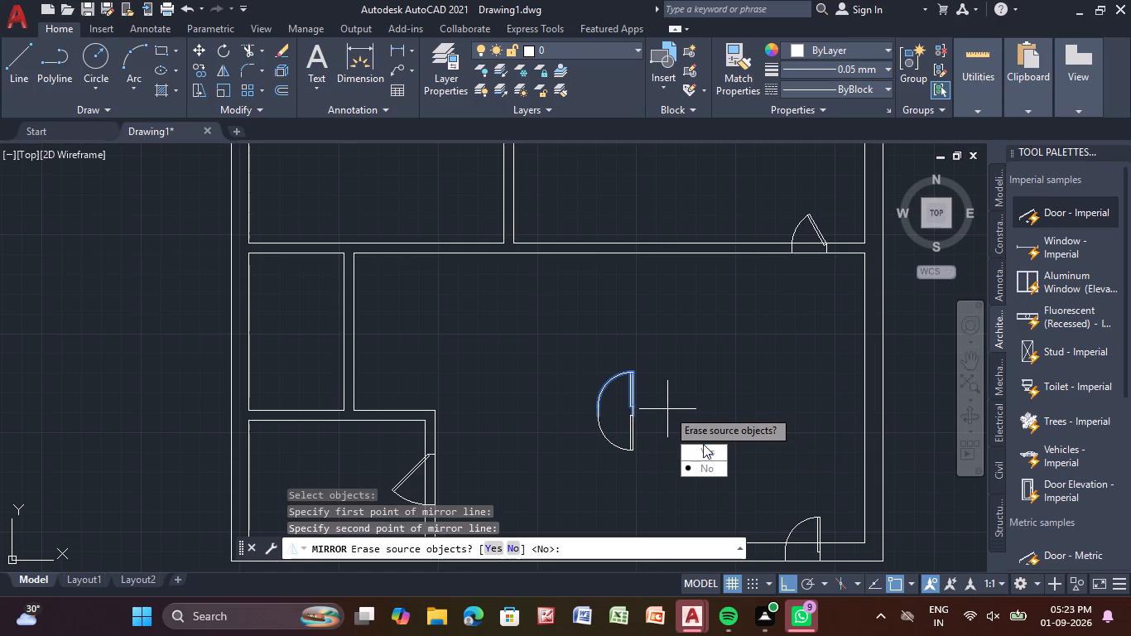
{"action": "left_click_drag", "start_coordinate": [703, 446], "coordinate": [667, 410]}
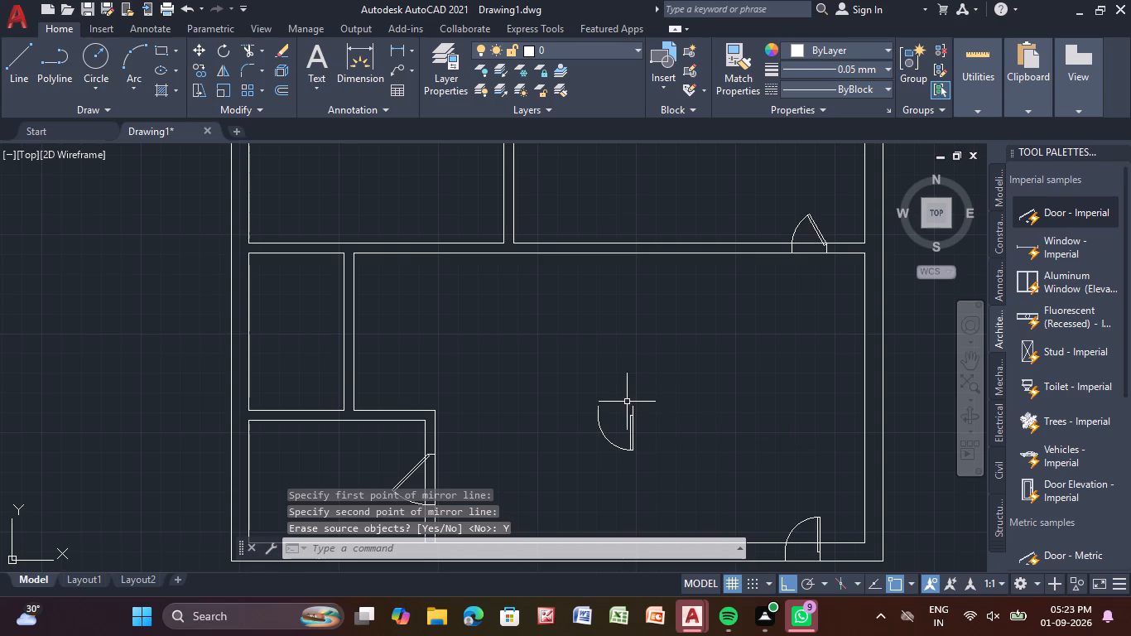
Mirror the downward-swinging door copy about a vertical line through its latch-side jamb, erasing the source.
{"action": "left_click", "coordinate": [222, 67]}
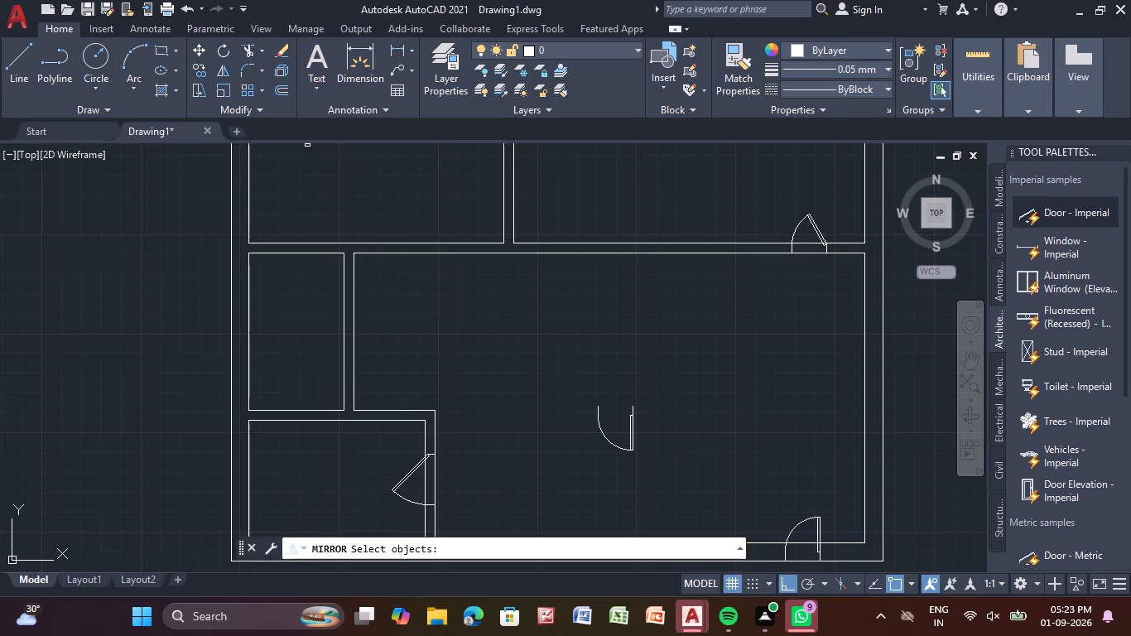
{"action": "left_click", "coordinate": [622, 449]}
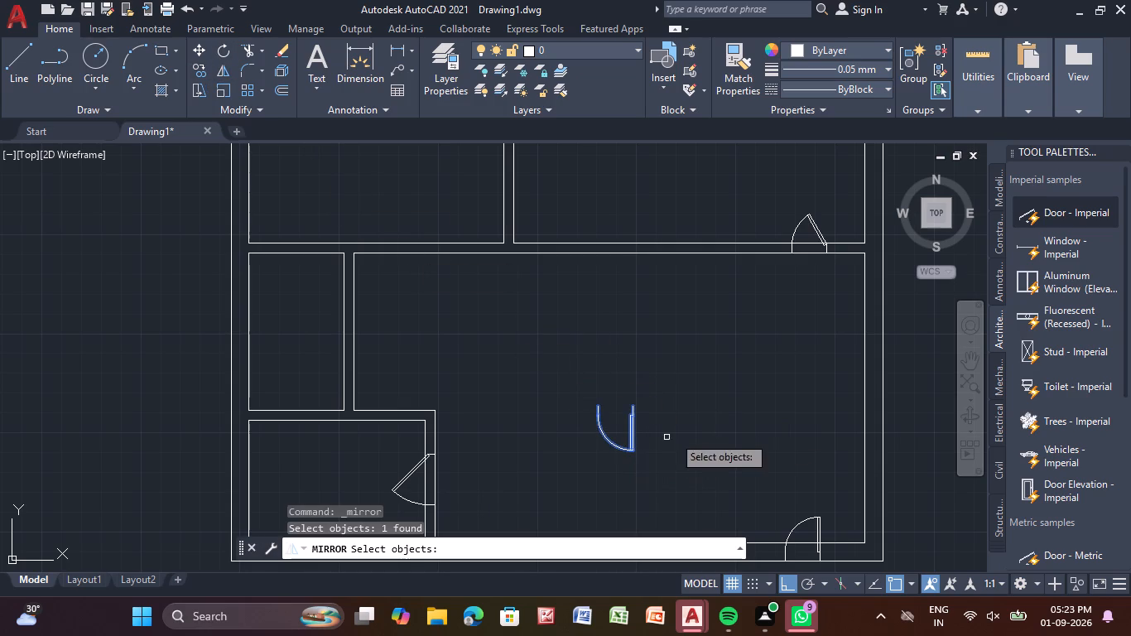
{"action": "key", "text": "Return"}
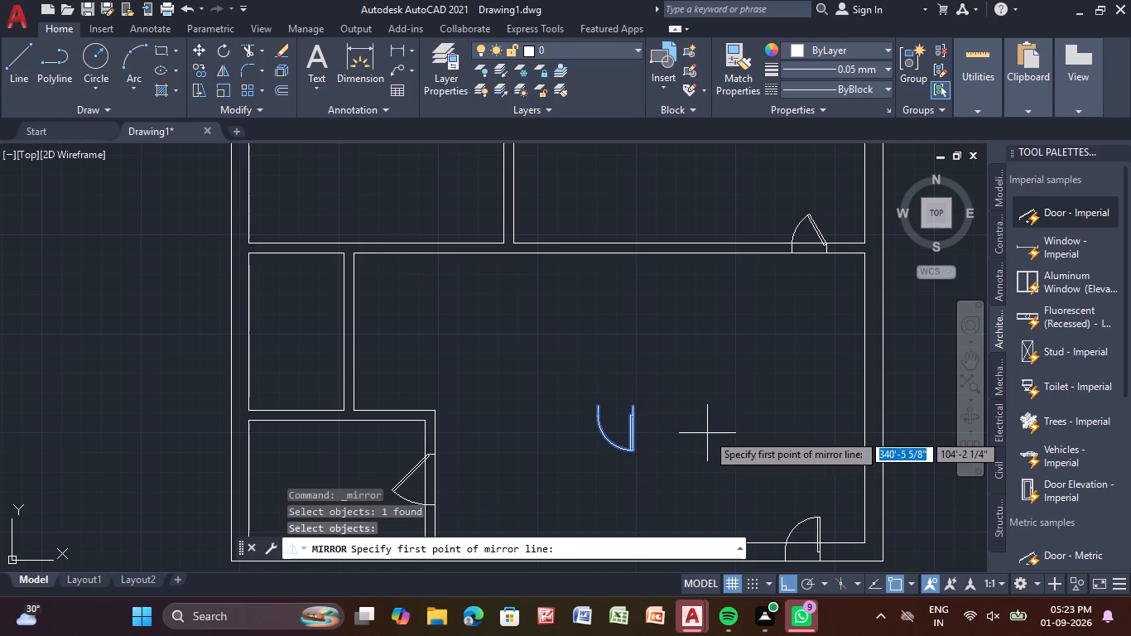
{"action": "left_click", "coordinate": [601, 403]}
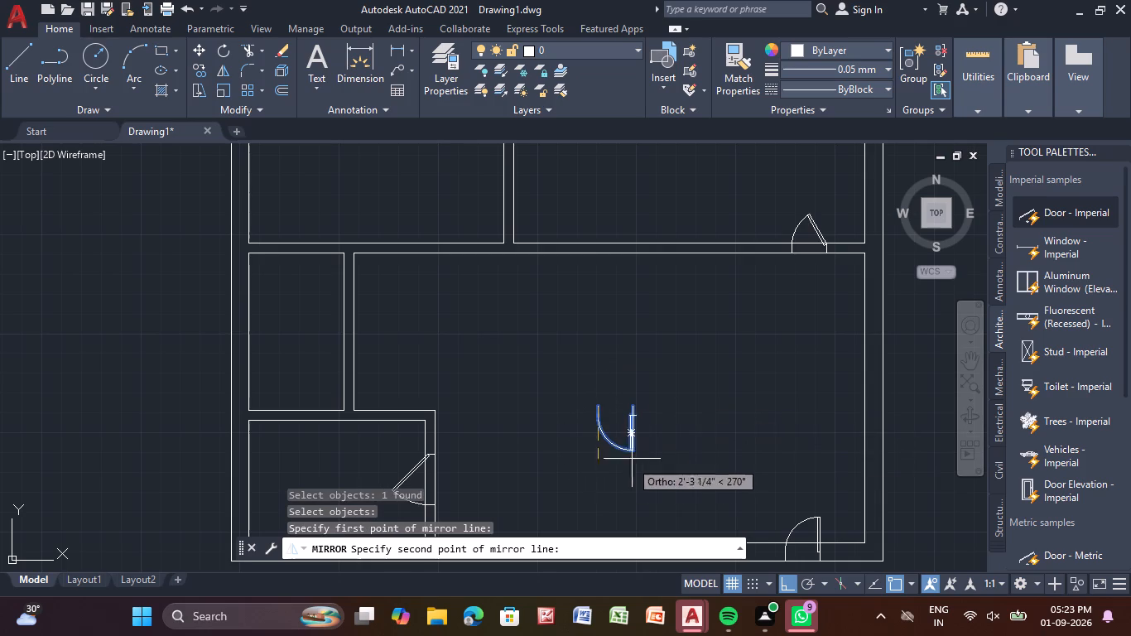
{"action": "left_click", "coordinate": [590, 454]}
{"action": "left_click_drag", "start_coordinate": [638, 497], "coordinate": [590, 454]}
Rotate the loose door copy in the large lower room 90° counterclockwise about the hinge-side jamb's upper end.
{"action": "left_click", "coordinate": [224, 51]}
{"action": "left_click_drag", "start_coordinate": [219, 51], "coordinate": [223, 60]}
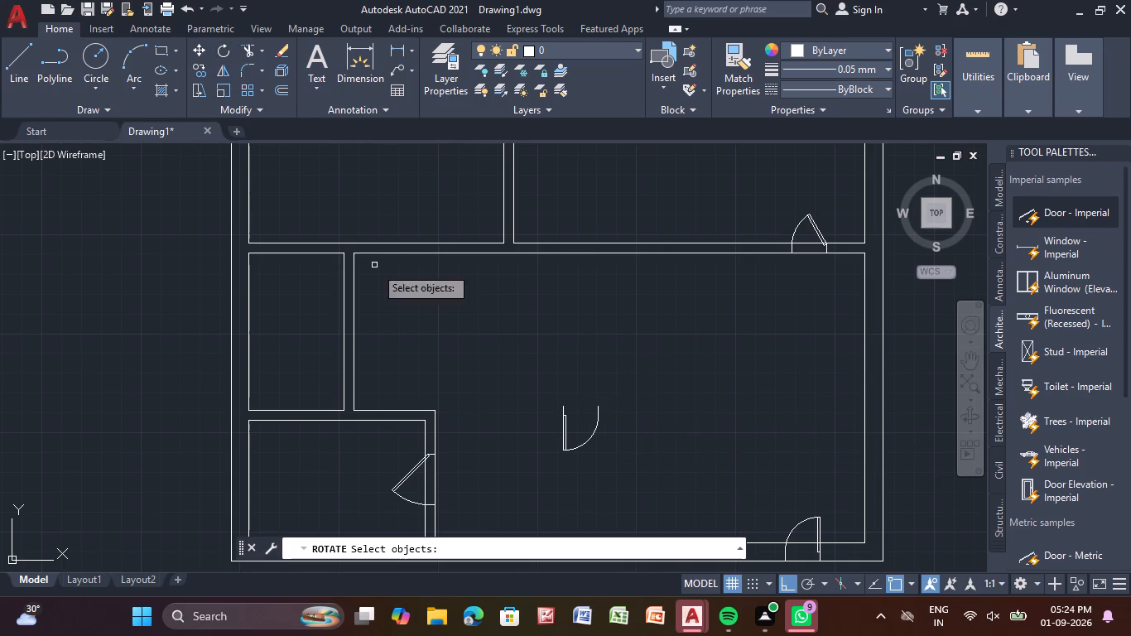
{"action": "left_click", "coordinate": [562, 439]}
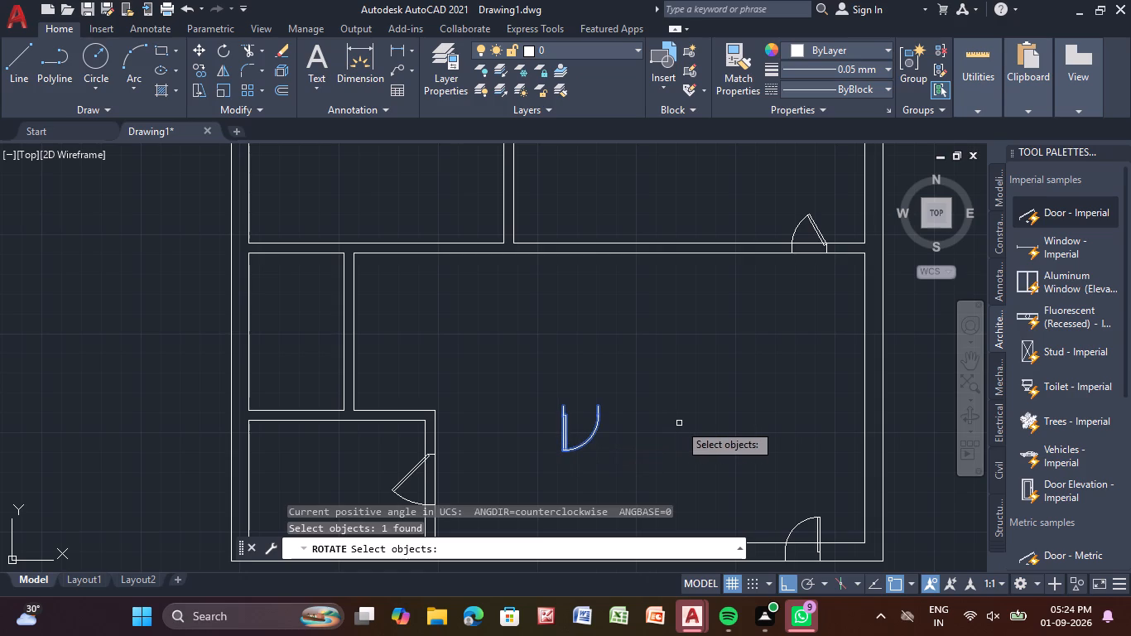
{"action": "key", "text": "Return"}
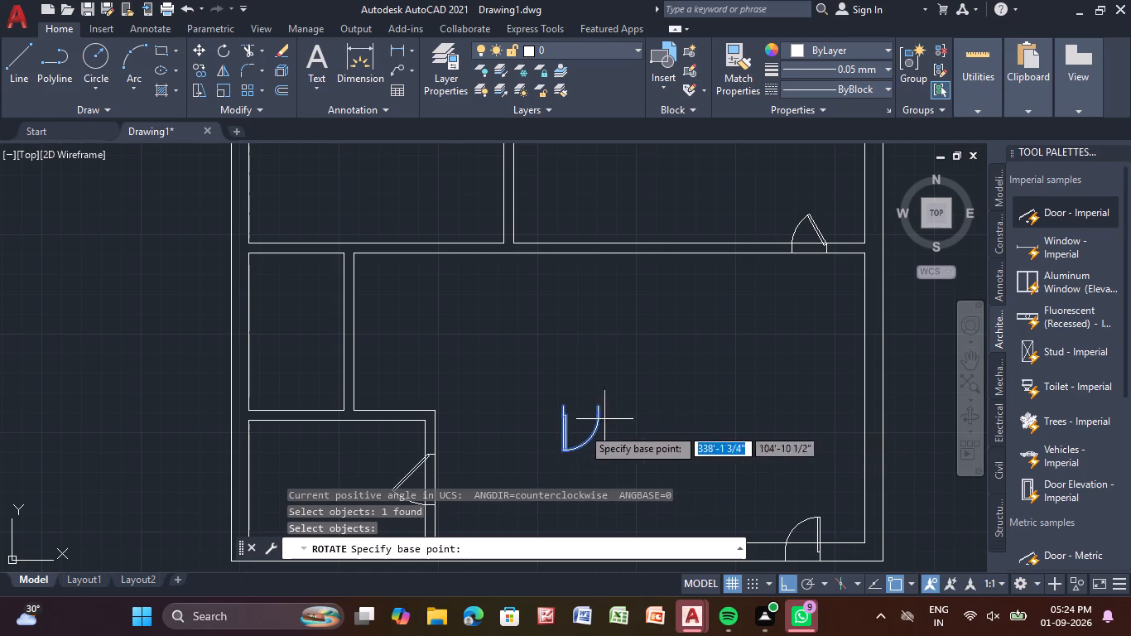
{"action": "left_click", "coordinate": [564, 407]}
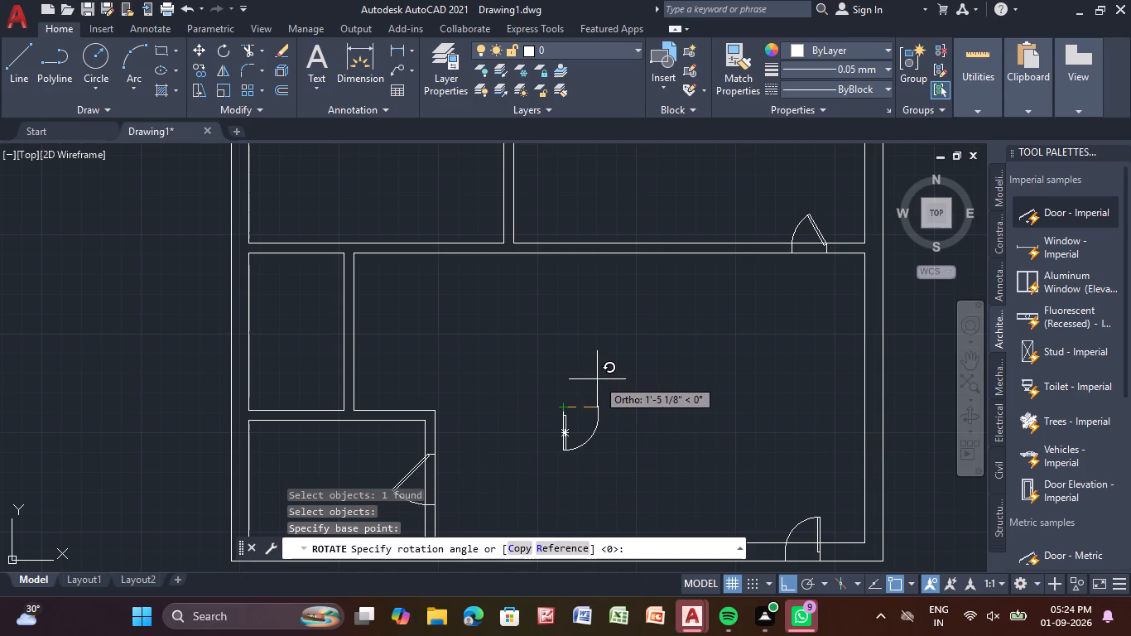
{"action": "left_click", "coordinate": [560, 380]}
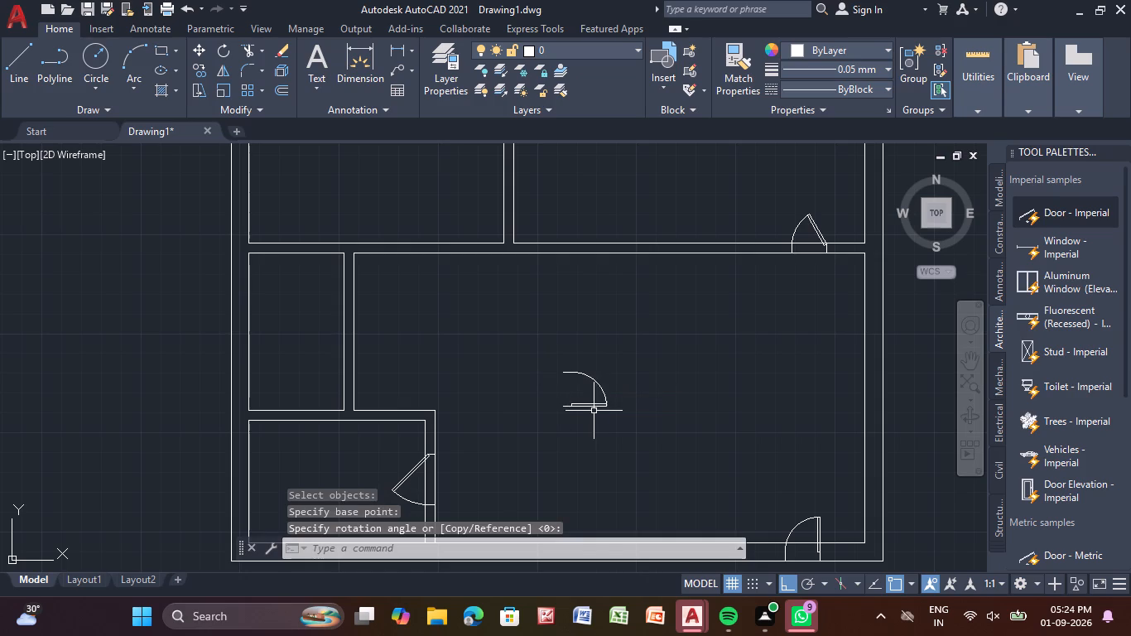
Set the loose door copy's opening angle to 45°.
{"action": "left_click", "coordinate": [598, 404]}
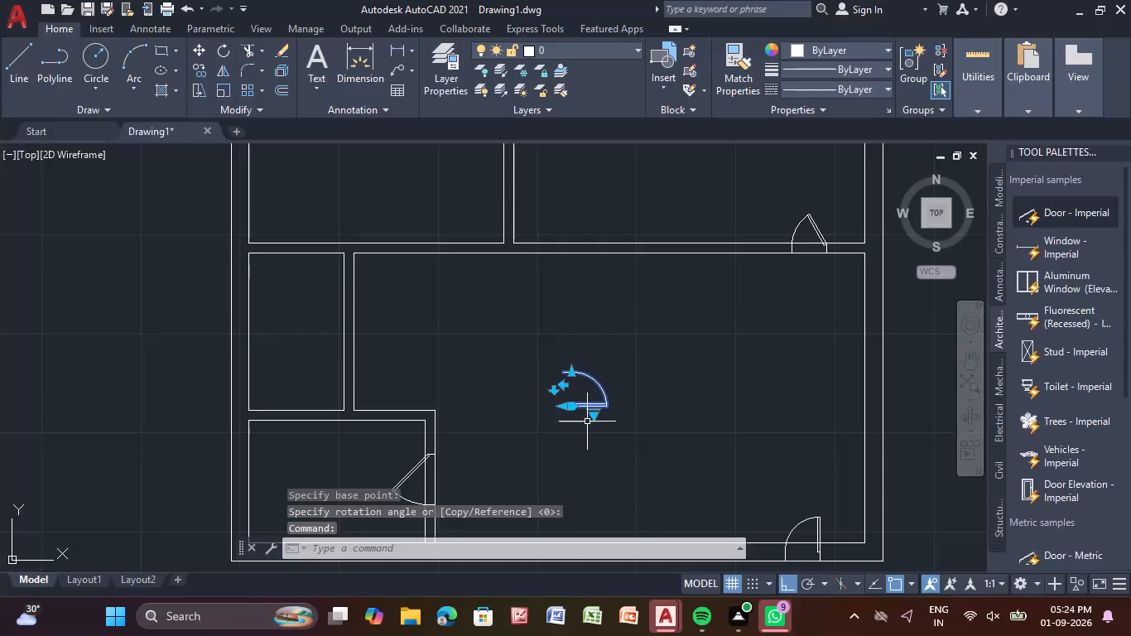
{"action": "left_click", "coordinate": [596, 417]}
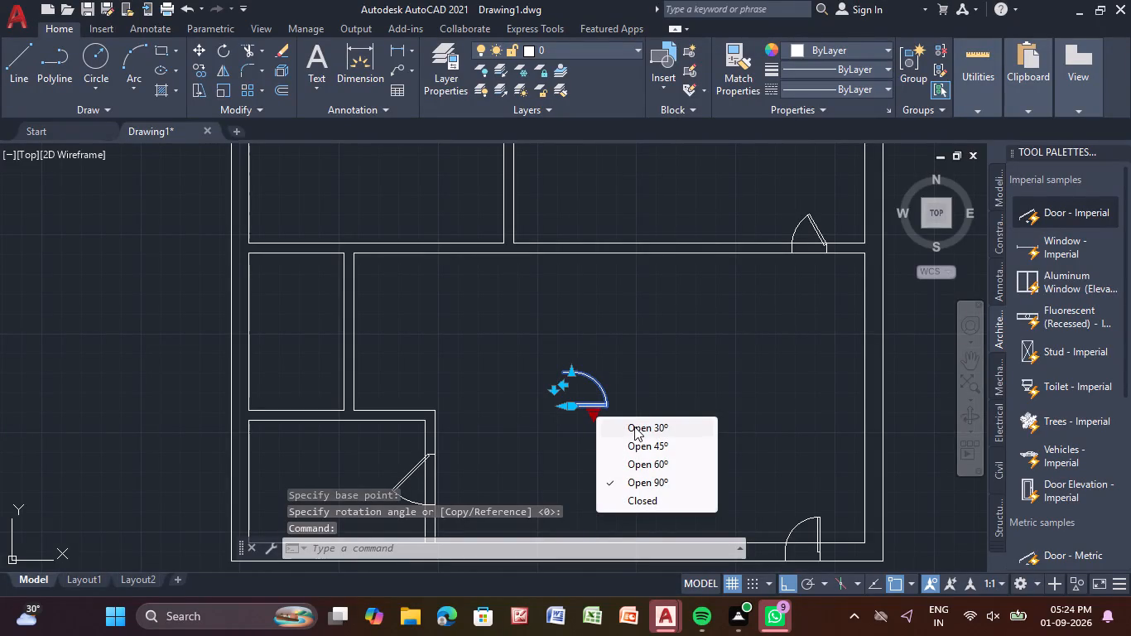
{"action": "left_click", "coordinate": [645, 439]}
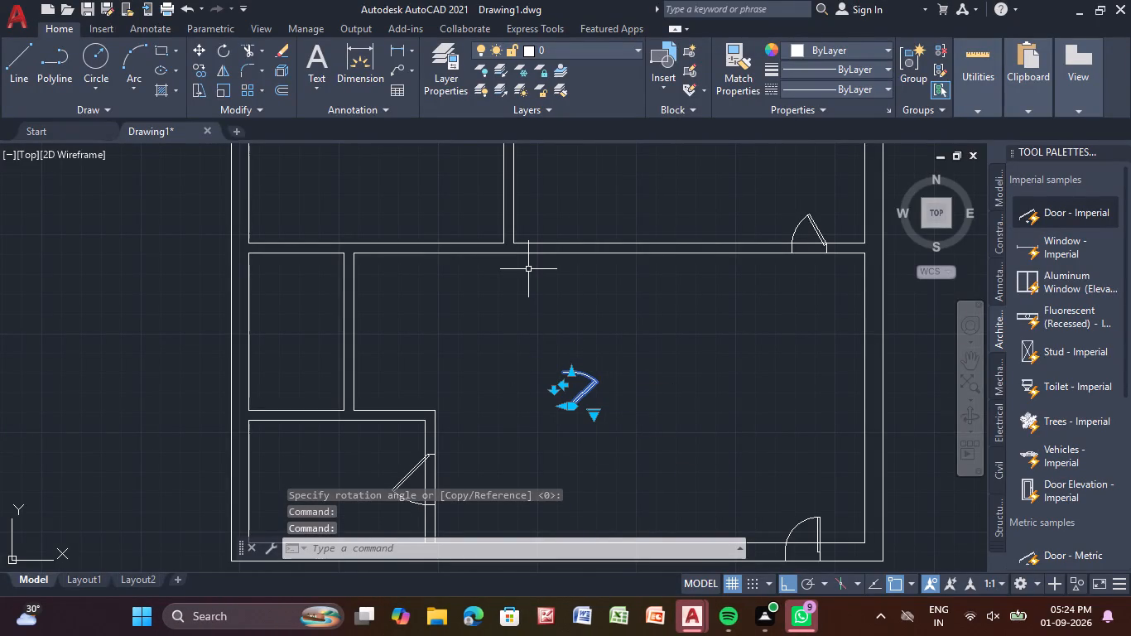
{"action": "key", "text": "Escape"}
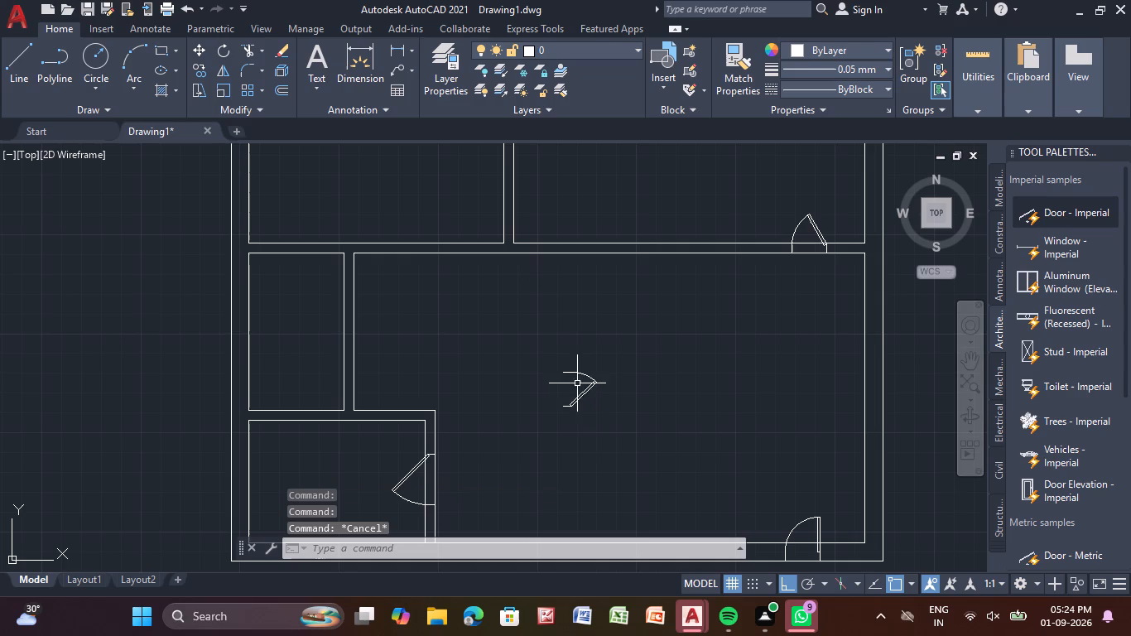
Copy the 45° door onto the partition between the large upper room and the adjoining small top room, with Ortho replaced by polar tracking.
{"action": "left_click", "coordinate": [572, 400]}
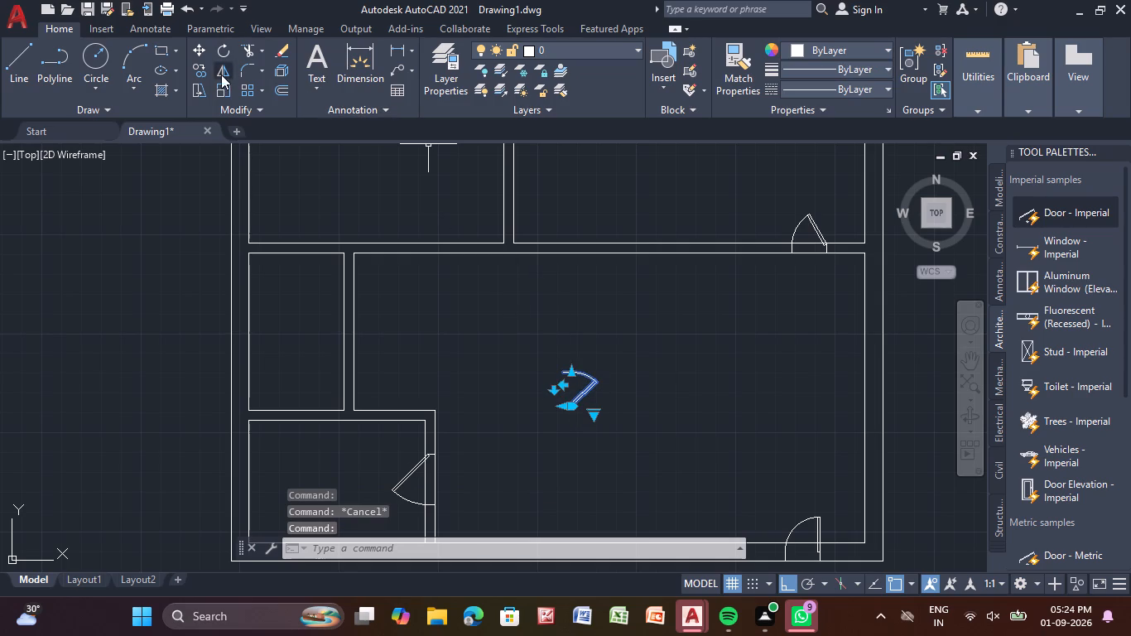
{"action": "left_click_drag", "start_coordinate": [200, 65], "coordinate": [216, 100]}
{"action": "left_click", "coordinate": [209, 70]}
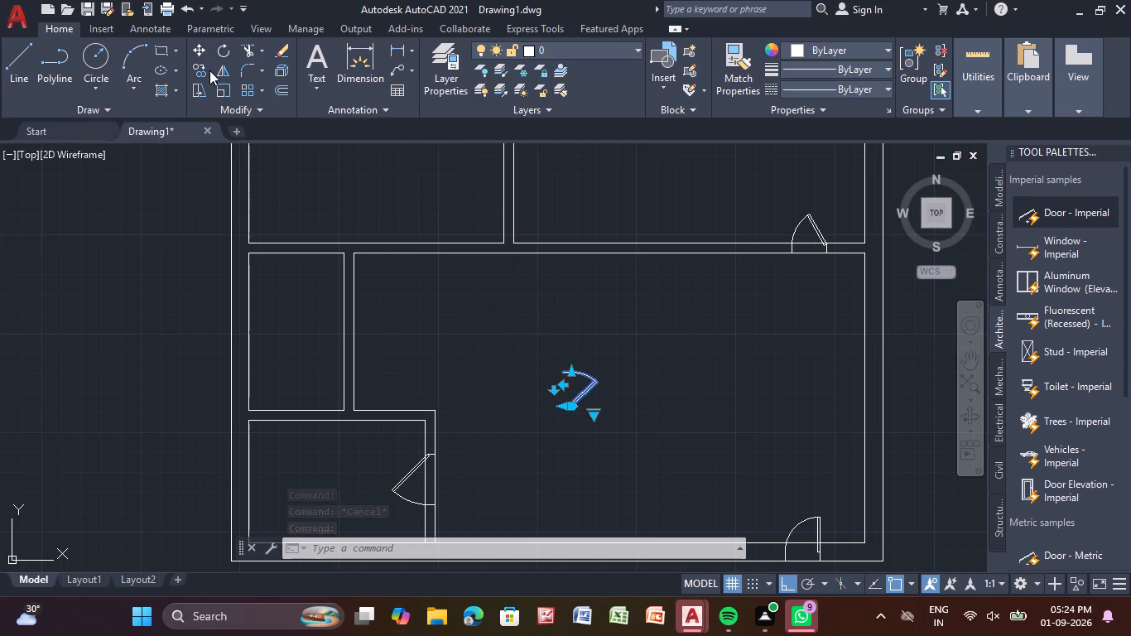
{"action": "left_click_drag", "start_coordinate": [209, 70], "coordinate": [216, 80]}
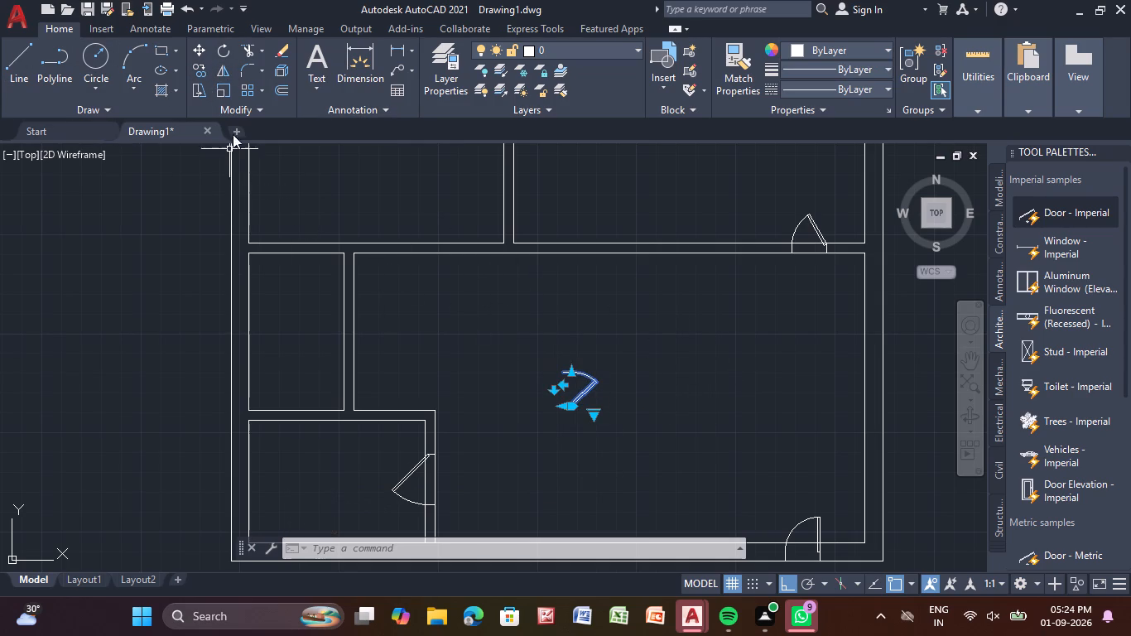
{"action": "left_click", "coordinate": [201, 67]}
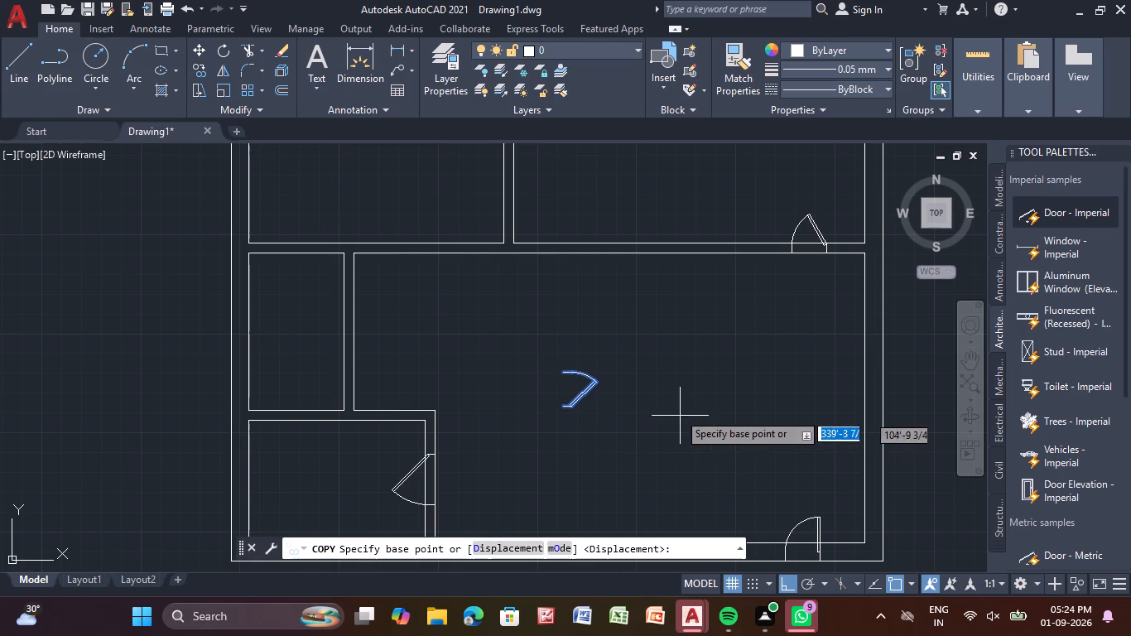
{"action": "left_click", "coordinate": [584, 392]}
{"action": "middle_click_drag", "start_coordinate": [554, 236], "coordinate": [522, 522]}
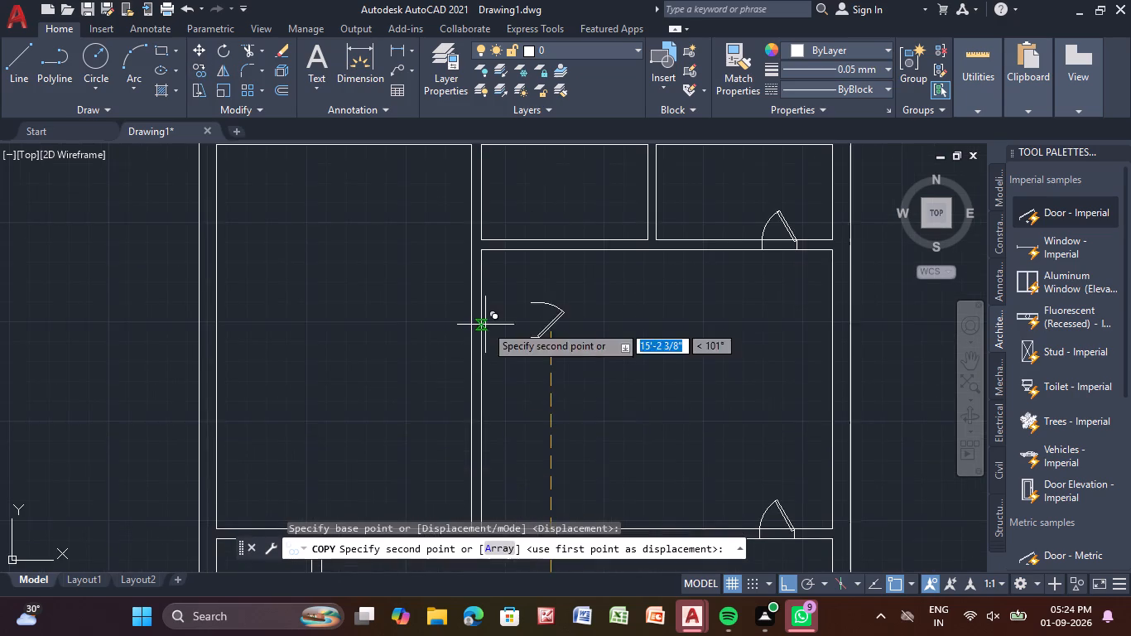
{"action": "middle_click_drag", "start_coordinate": [485, 324], "coordinate": [490, 440]}
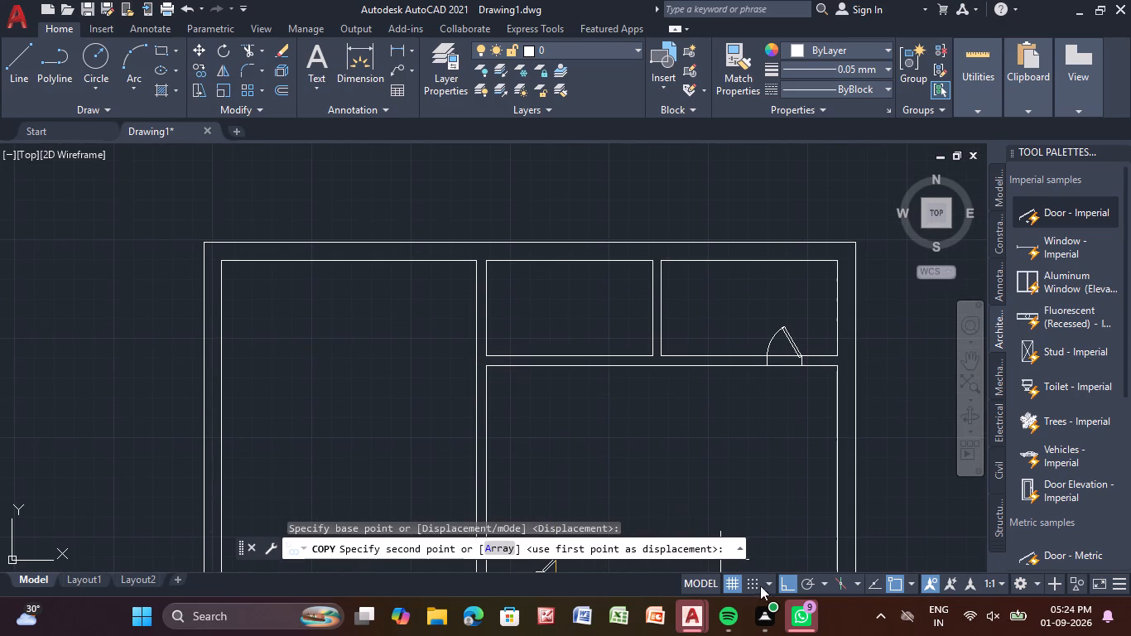
{"action": "left_click", "coordinate": [812, 579]}
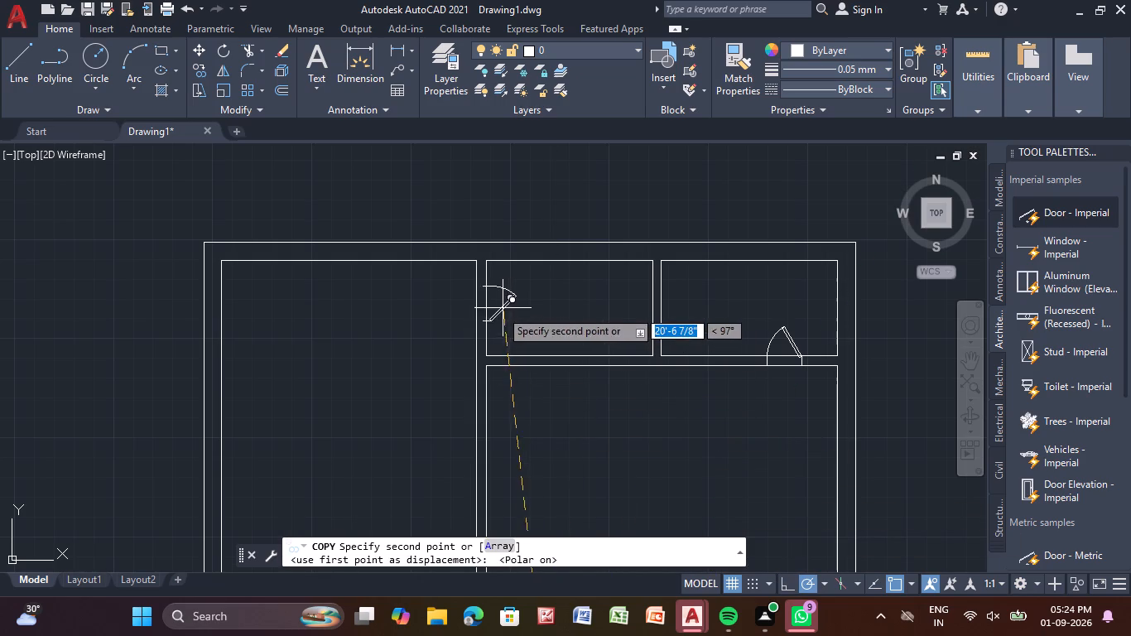
{"action": "scroll", "coordinate": [493, 320], "scroll_direction": "up", "scroll_amount": 2}
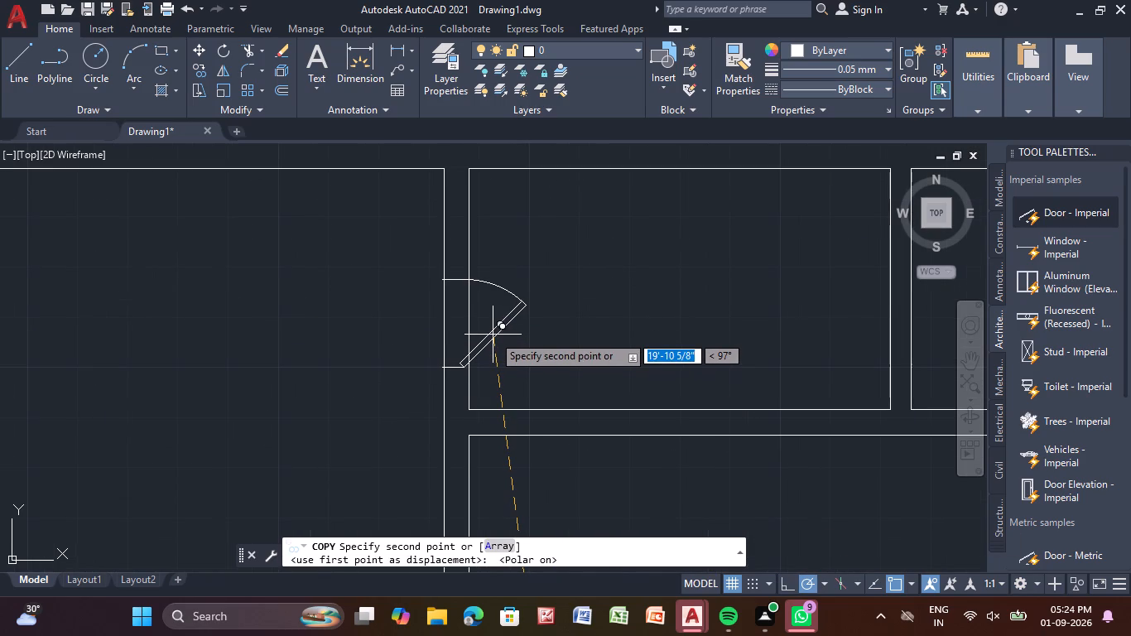
{"action": "scroll", "coordinate": [496, 334], "scroll_direction": "up", "scroll_amount": 3}
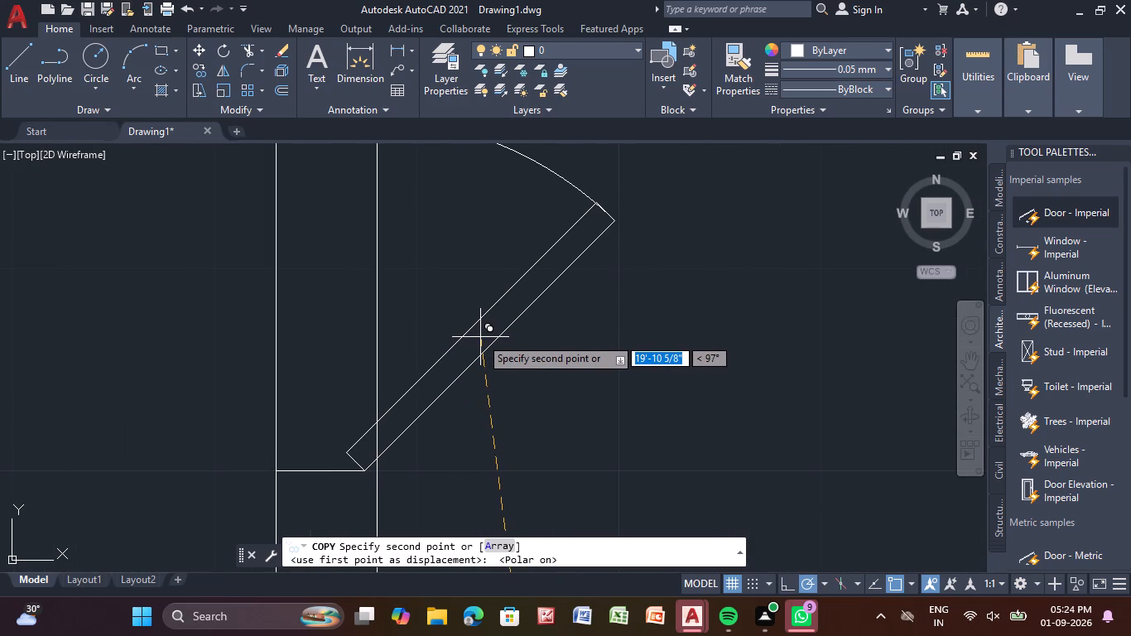
{"action": "left_click", "coordinate": [480, 337]}
{"action": "scroll", "coordinate": [496, 343], "scroll_direction": "down", "scroll_amount": 2}
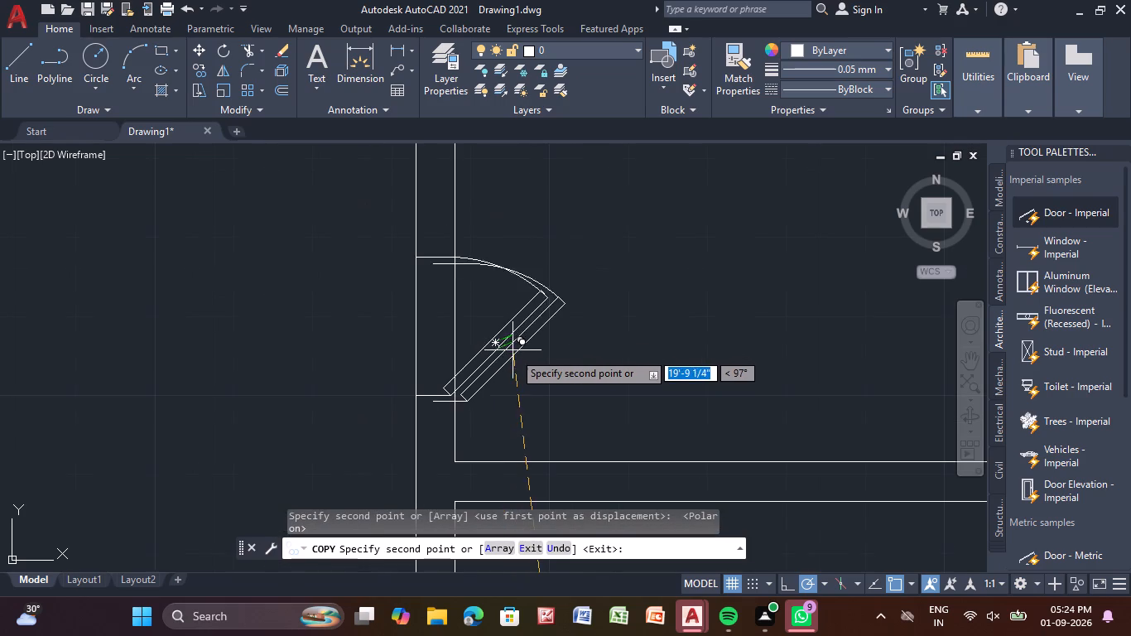
{"action": "scroll", "coordinate": [534, 369], "scroll_direction": "down", "scroll_amount": 2}
{"action": "middle_click_drag", "start_coordinate": [534, 369], "coordinate": [532, 267]}
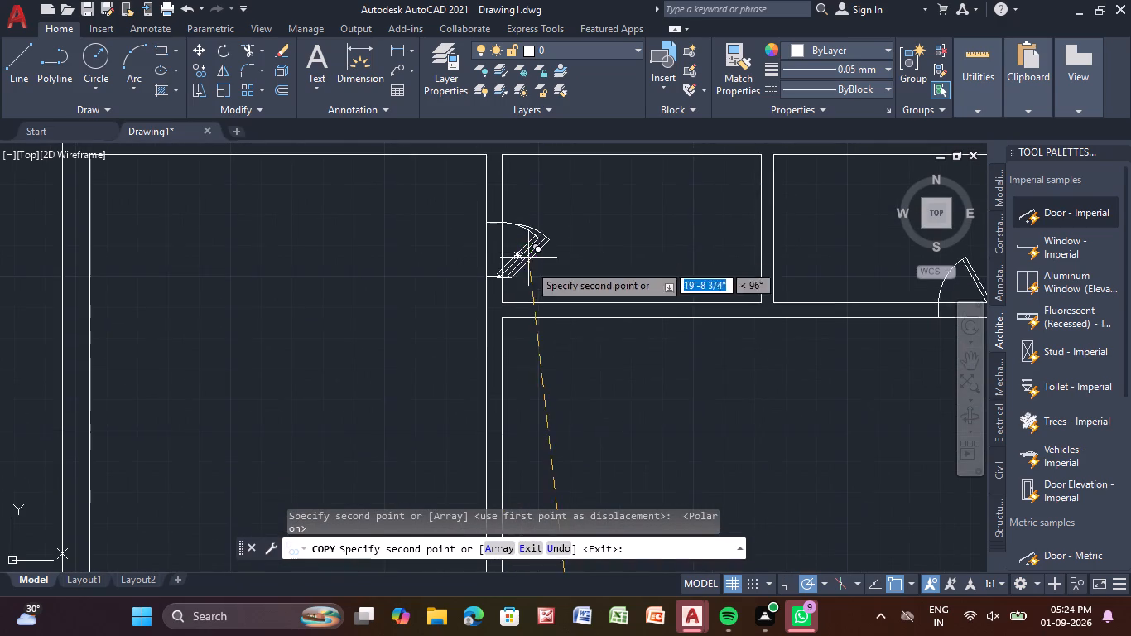
{"action": "scroll", "coordinate": [590, 417], "scroll_direction": "down", "scroll_amount": 2}
{"action": "middle_click_drag", "start_coordinate": [594, 422], "coordinate": [570, 299]}
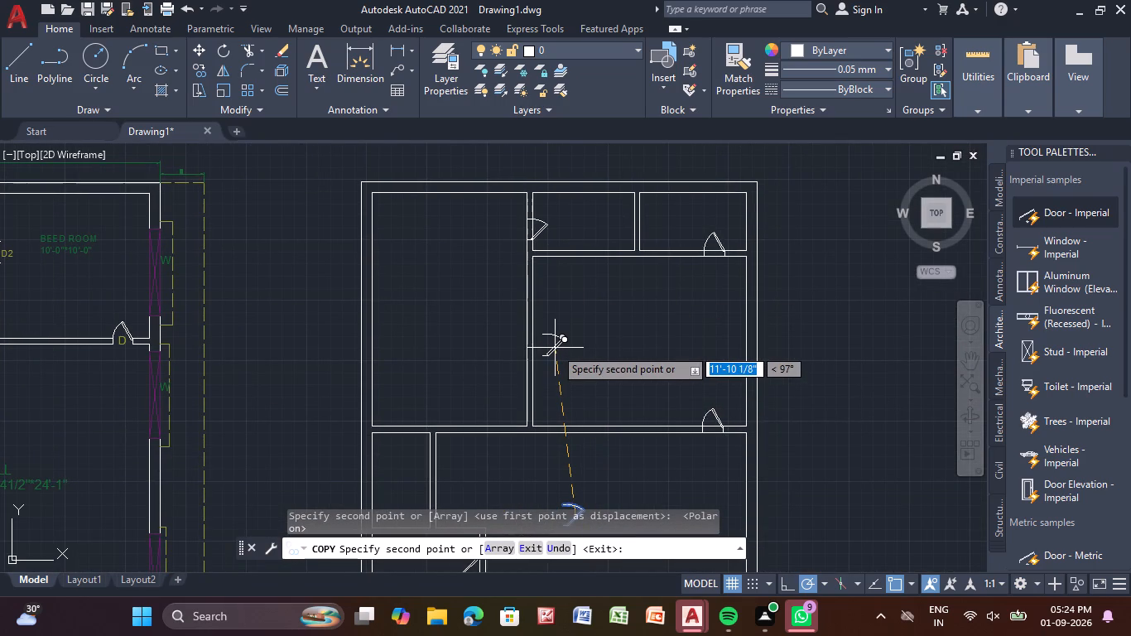
{"action": "key", "text": "Escape"}
{"action": "key", "text": "Escape"}
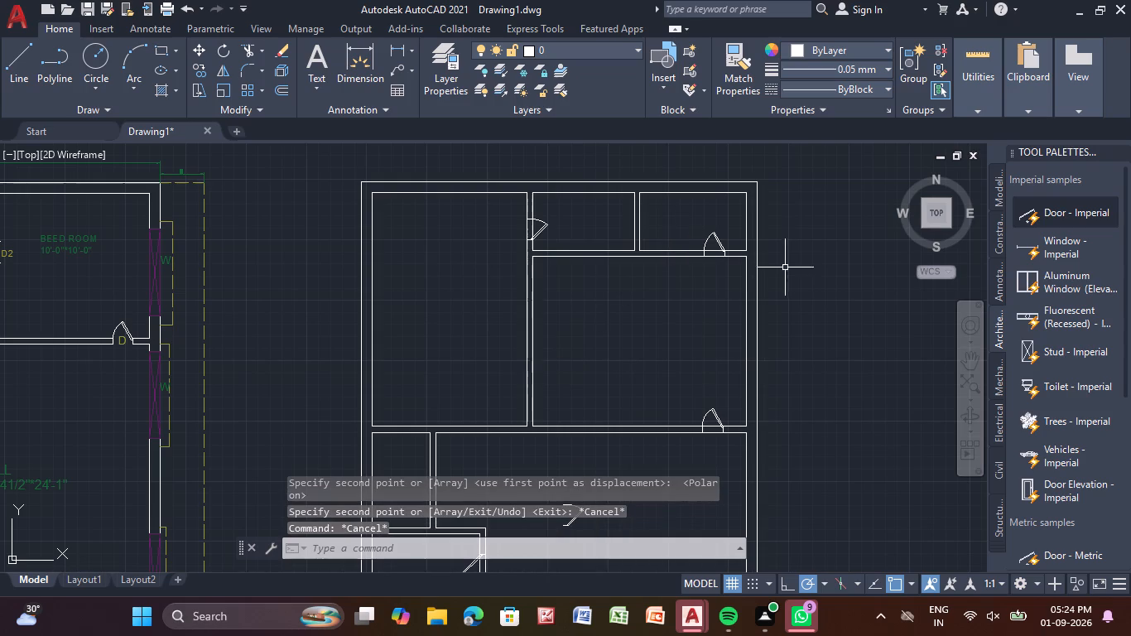
Set the opening angle of the door in the top corner room's lower wall to 30°.
{"action": "left_click", "coordinate": [705, 238]}
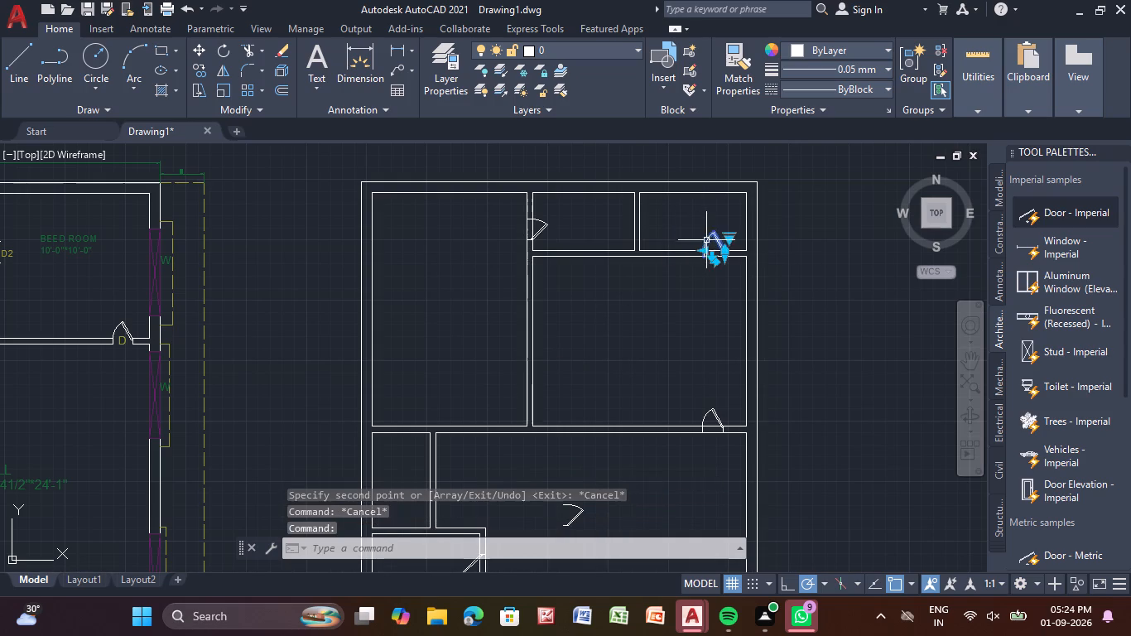
{"action": "left_click", "coordinate": [732, 237]}
{"action": "left_click", "coordinate": [773, 257]}
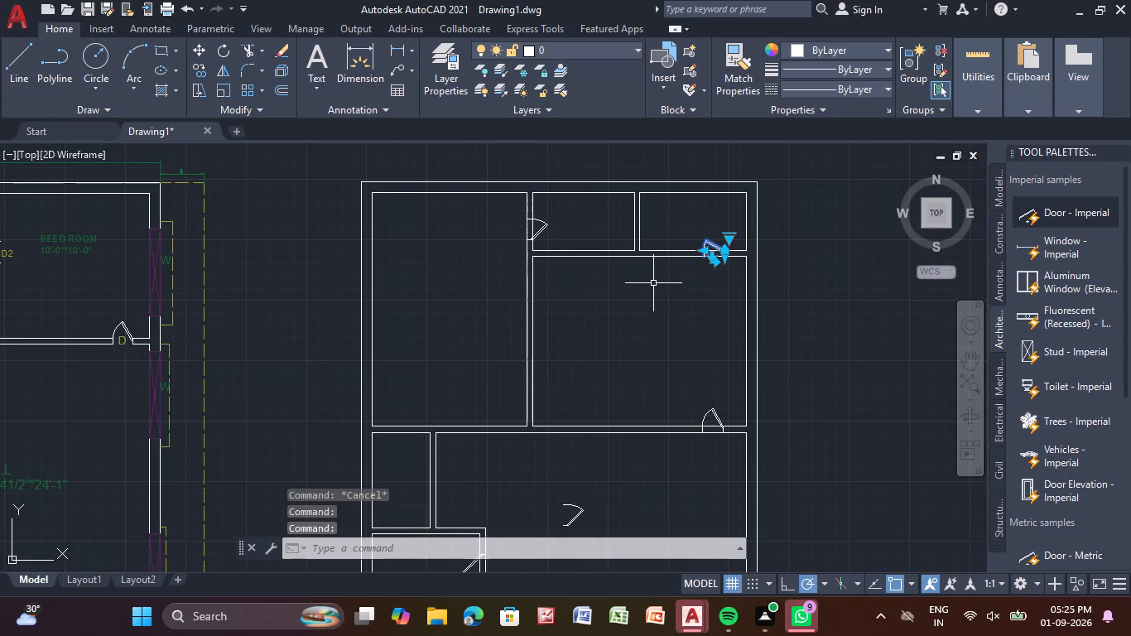
{"action": "key", "text": "Escape"}
{"action": "key", "text": "Escape"}
{"action": "key", "text": "Escape"}
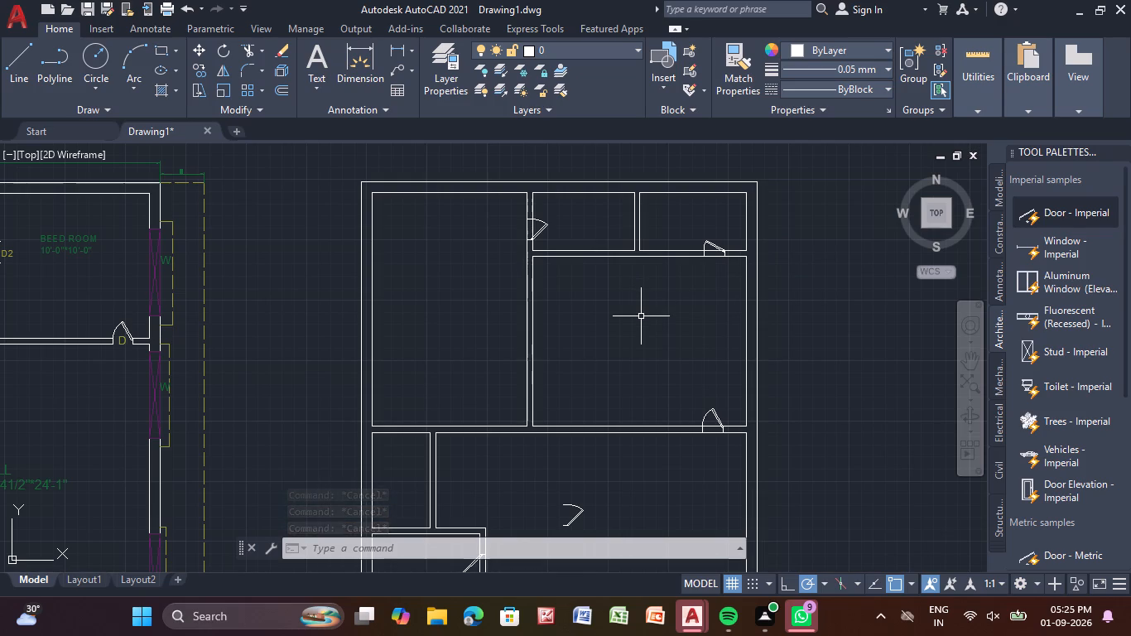
Set the opening angle of the loose door in the large lower room to 90°.
{"action": "middle_click_drag", "start_coordinate": [641, 316], "coordinate": [643, 229]}
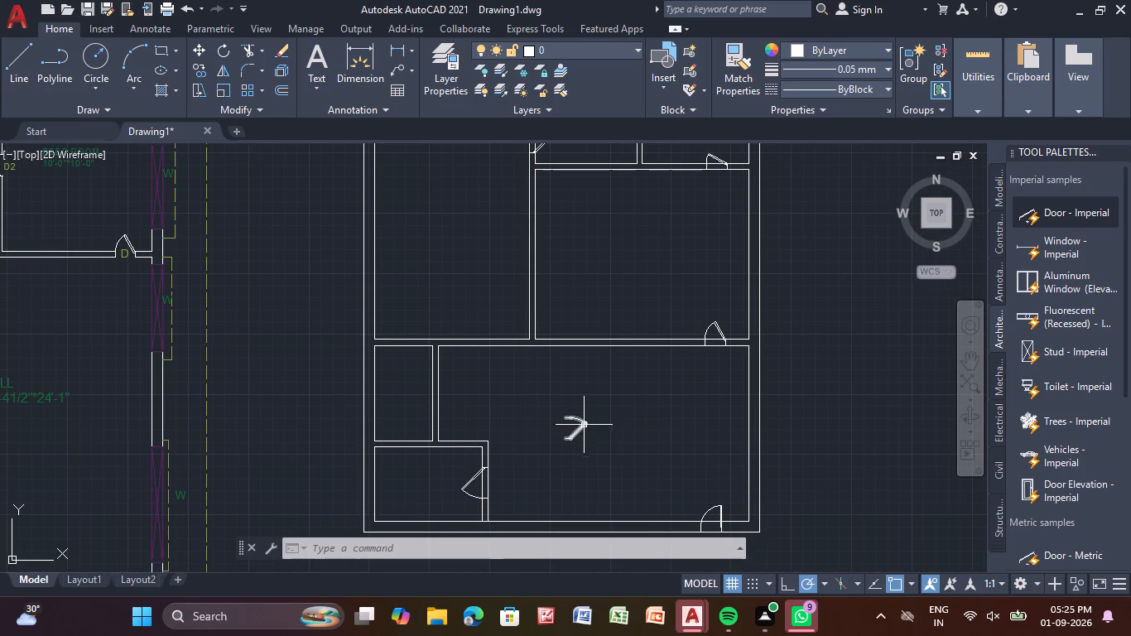
{"action": "left_click", "coordinate": [576, 428]}
{"action": "left_click", "coordinate": [580, 442]}
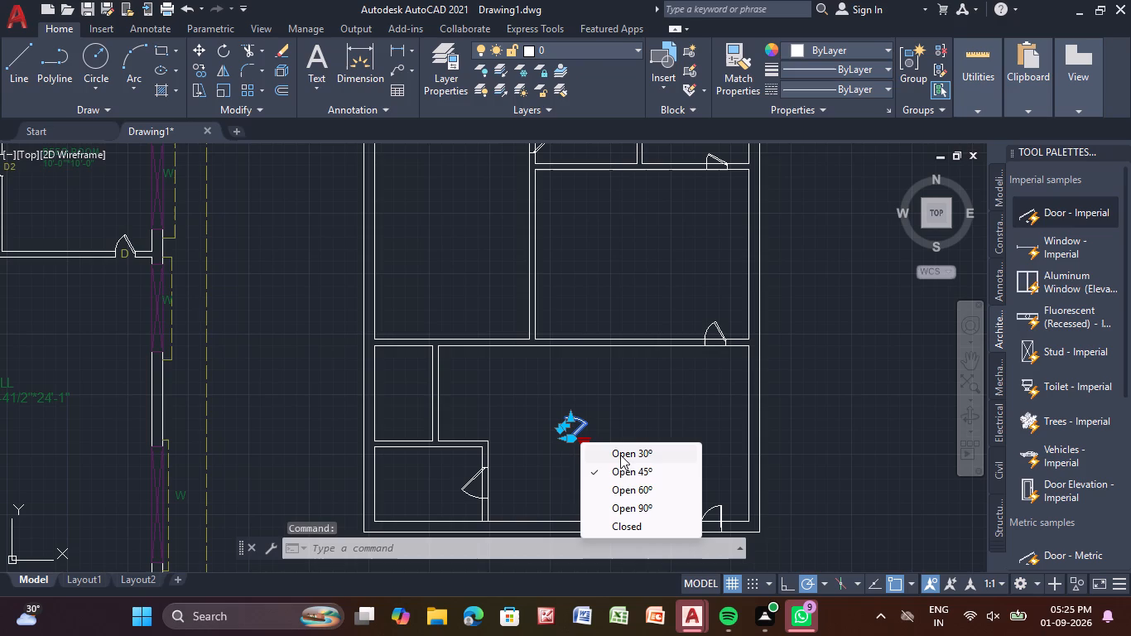
{"action": "left_click", "coordinate": [632, 504]}
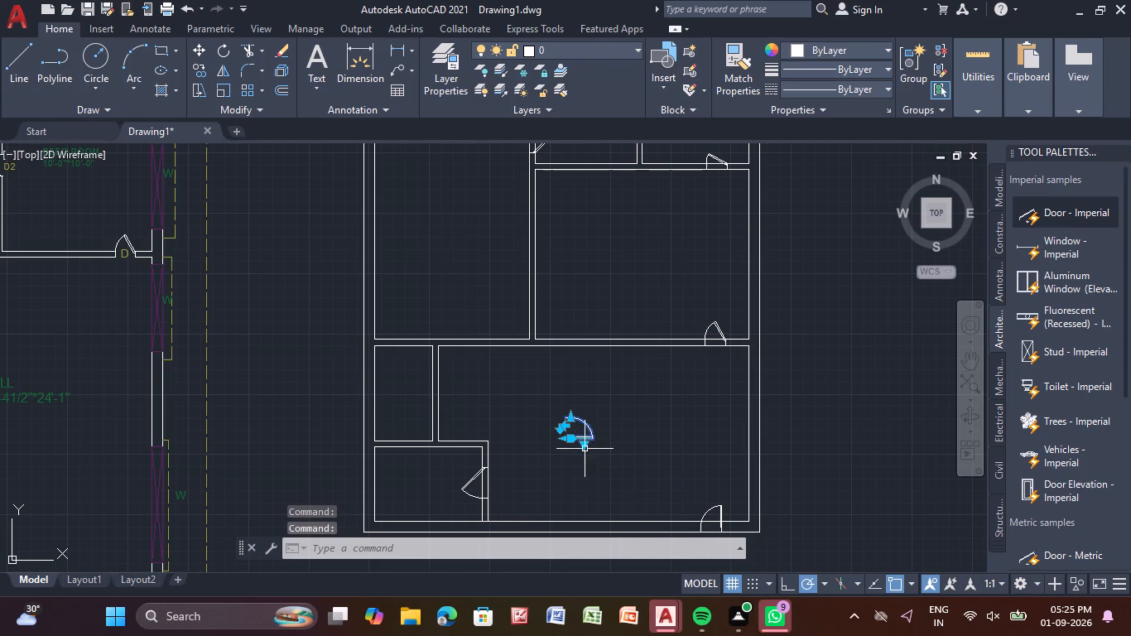
{"action": "key", "text": "Escape"}
{"action": "key", "text": "Escape"}
{"action": "key", "text": "Escape"}
{"action": "key", "text": "Escape"}
{"action": "key", "text": "Escape"}
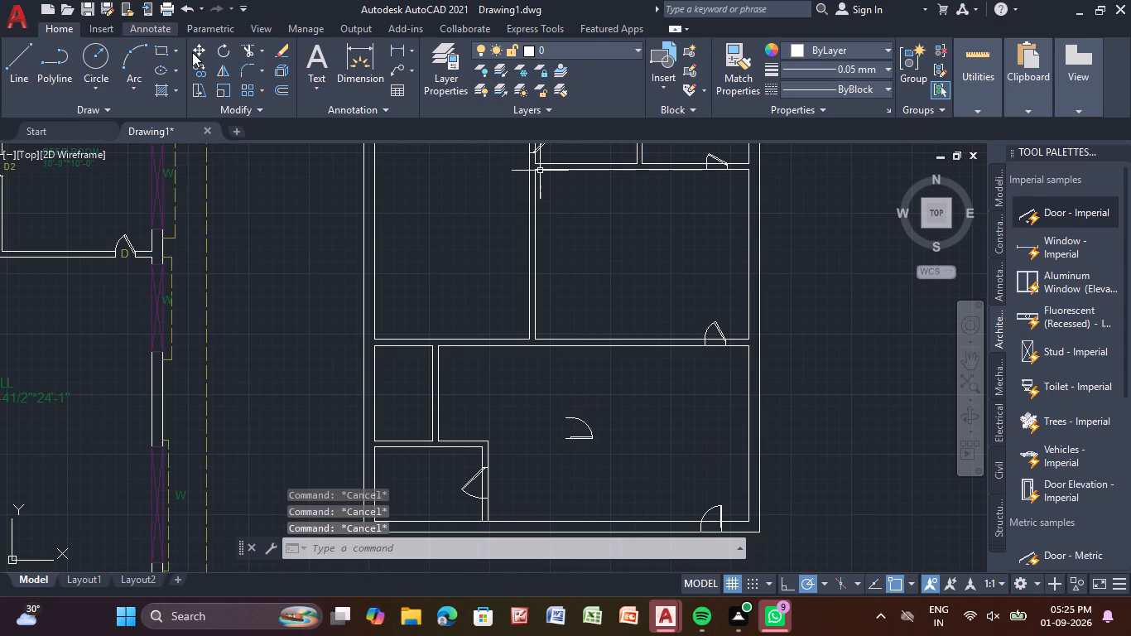
Rotate the loose door 90° counterclockwise about its leaf's outer end, with Ortho mode on.
{"action": "left_click", "coordinate": [224, 45]}
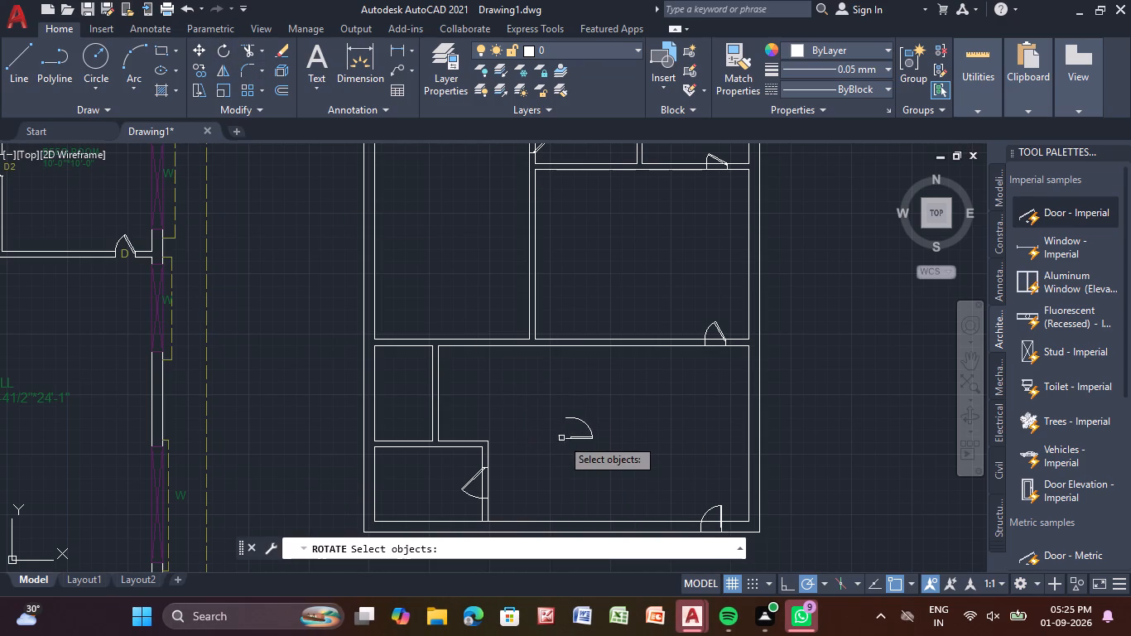
{"action": "left_click", "coordinate": [573, 436]}
{"action": "key", "text": "Return"}
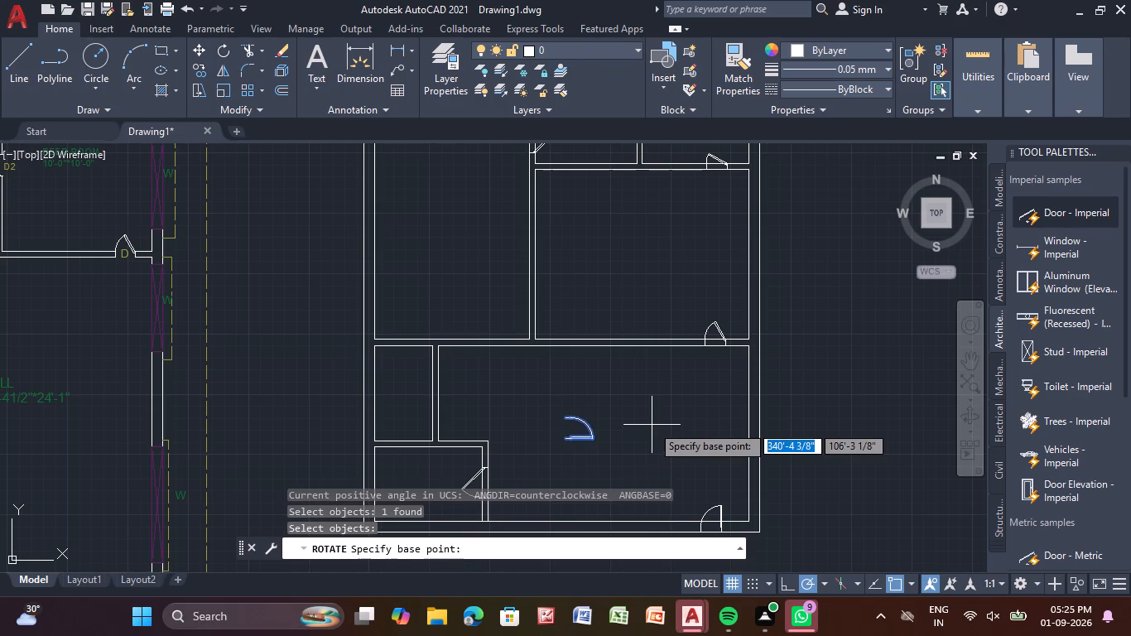
{"action": "left_click", "coordinate": [591, 439]}
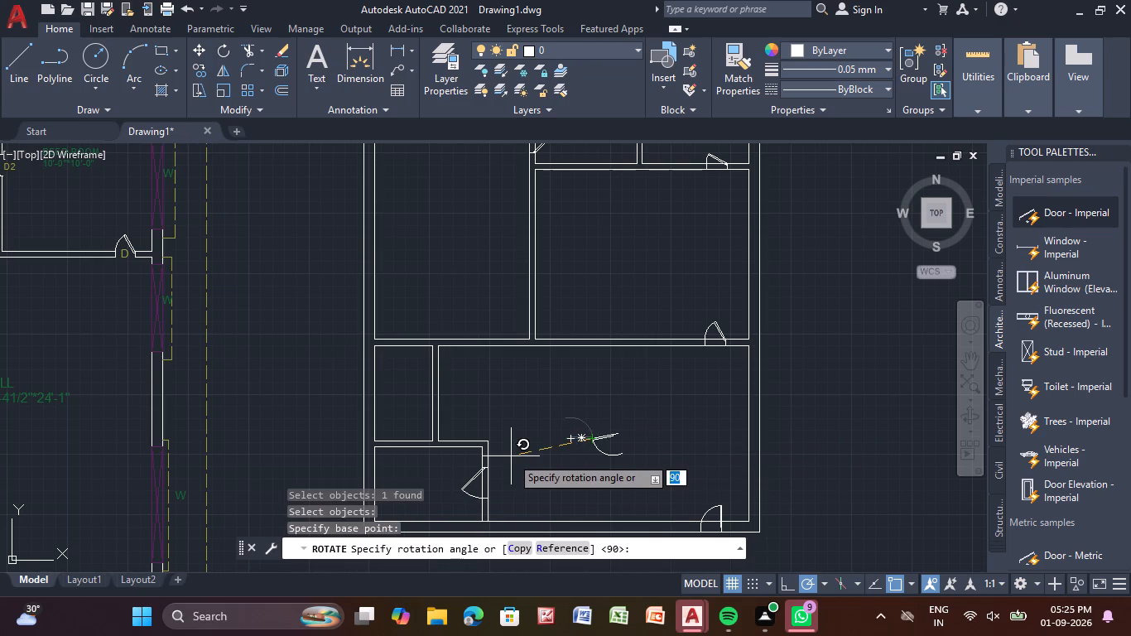
{"action": "left_click", "coordinate": [787, 585]}
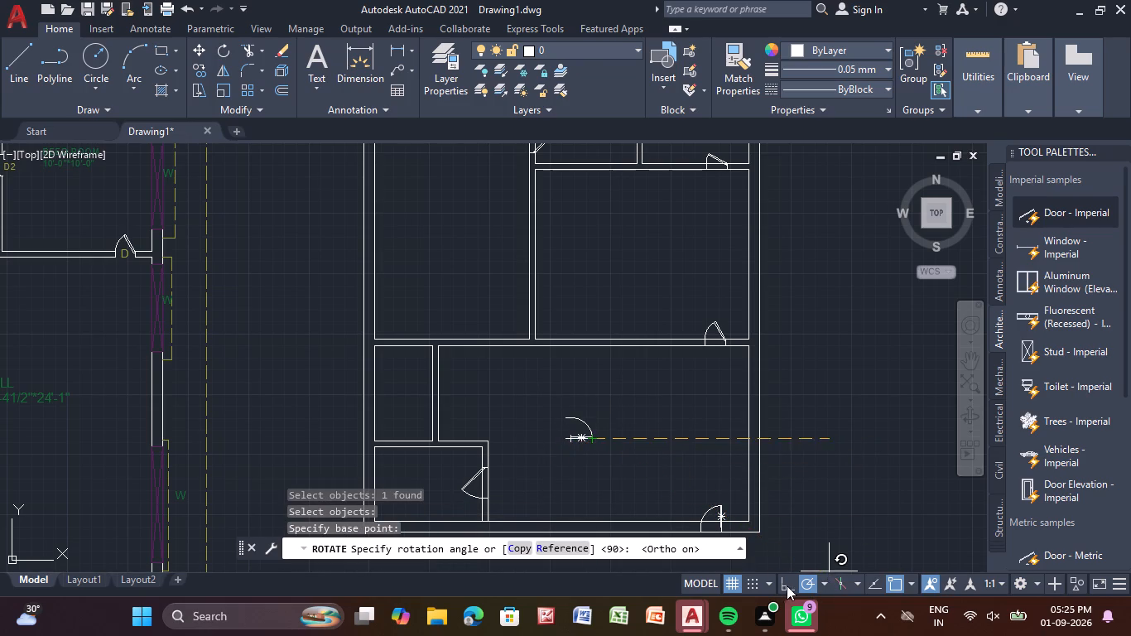
{"action": "left_click", "coordinate": [591, 402]}
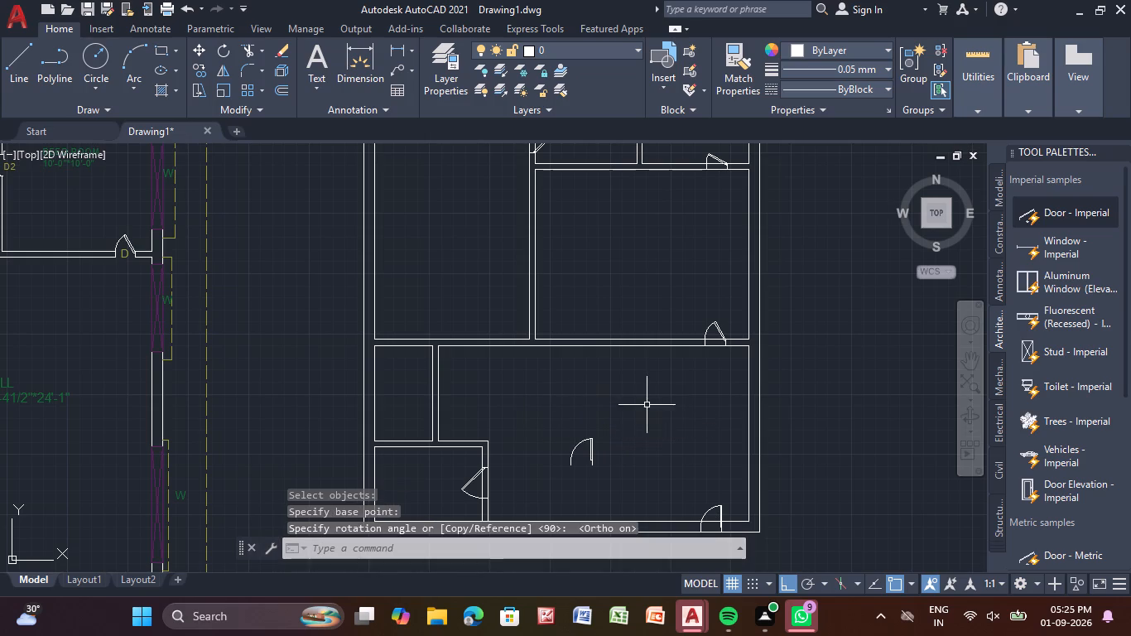
Set the opening angle of the loose door in the large lower room to 45°.
{"action": "left_click", "coordinate": [592, 441]}
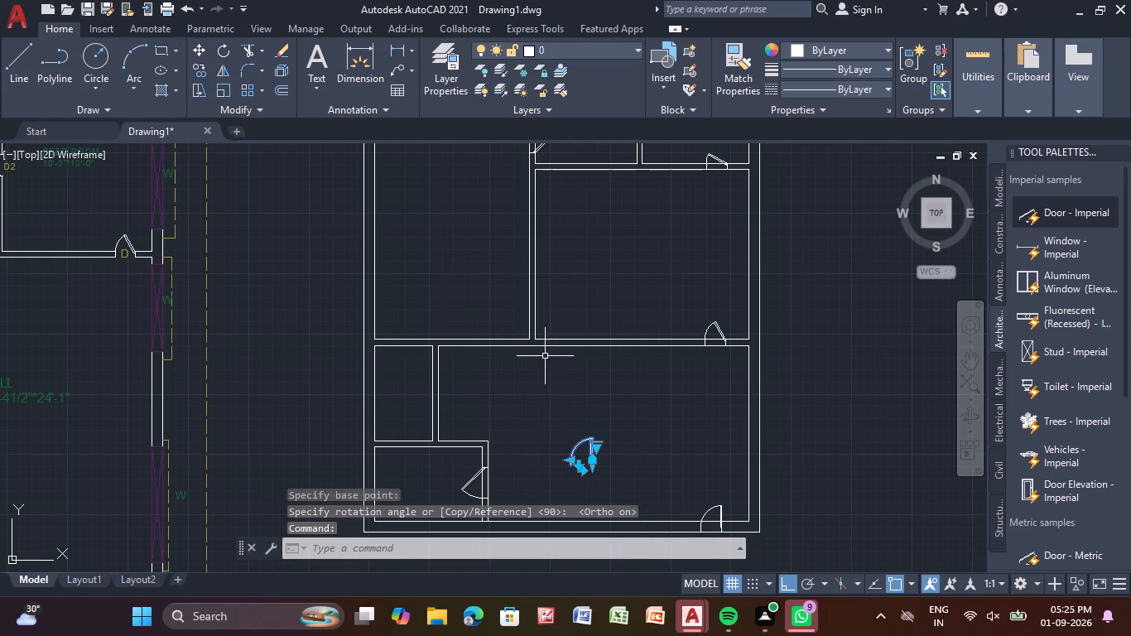
{"action": "left_click", "coordinate": [595, 449]}
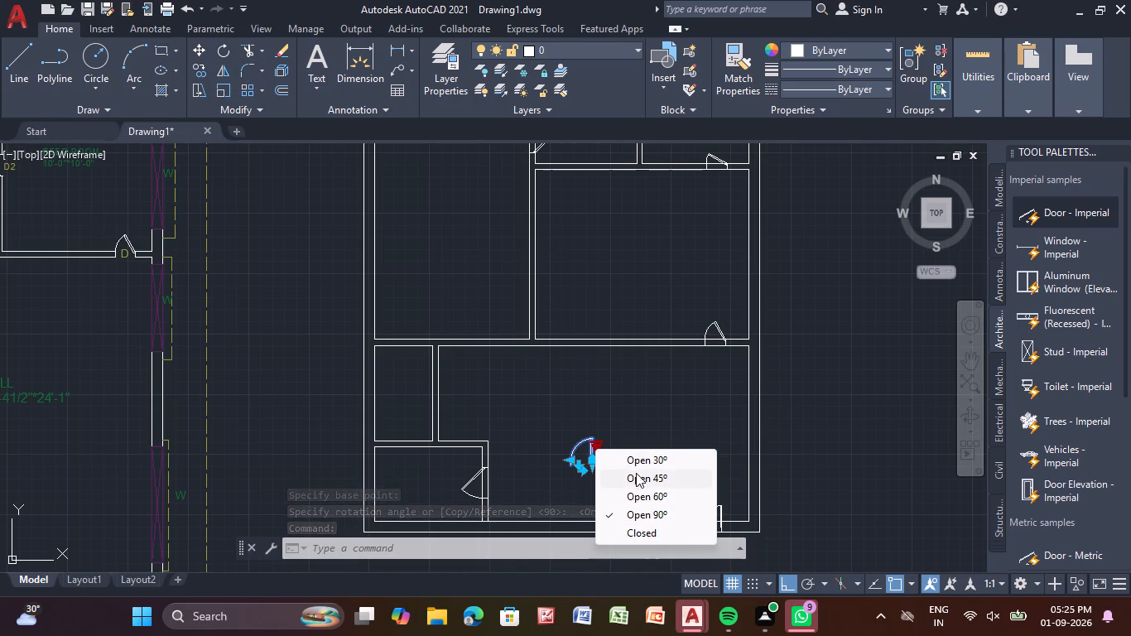
{"action": "left_click", "coordinate": [638, 475]}
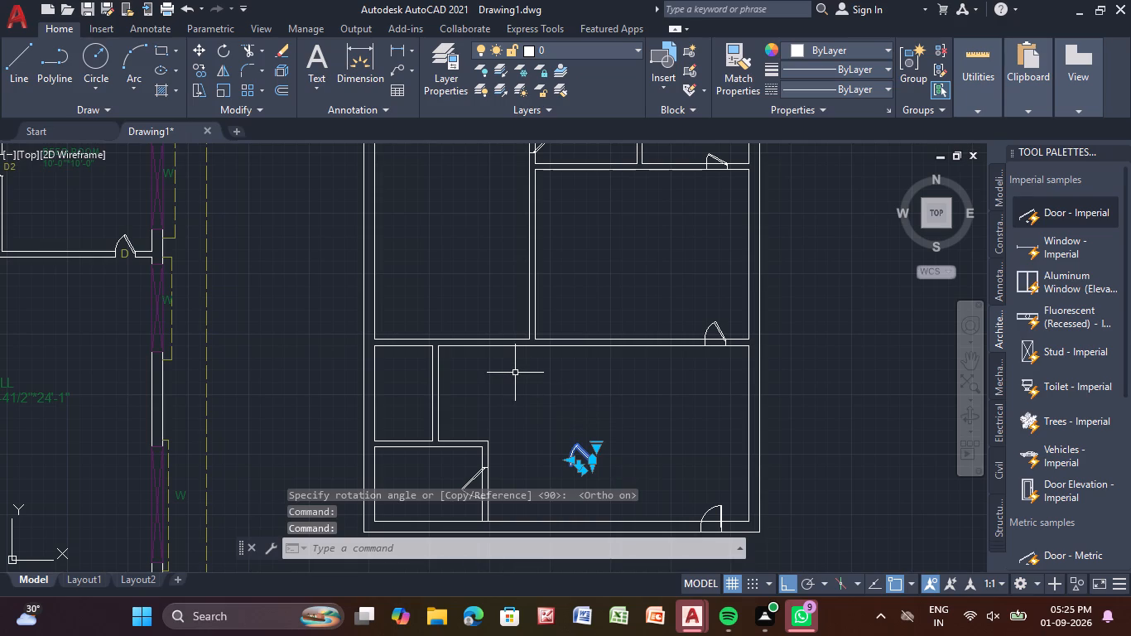
{"action": "key", "text": "Escape"}
{"action": "key", "text": "Escape"}
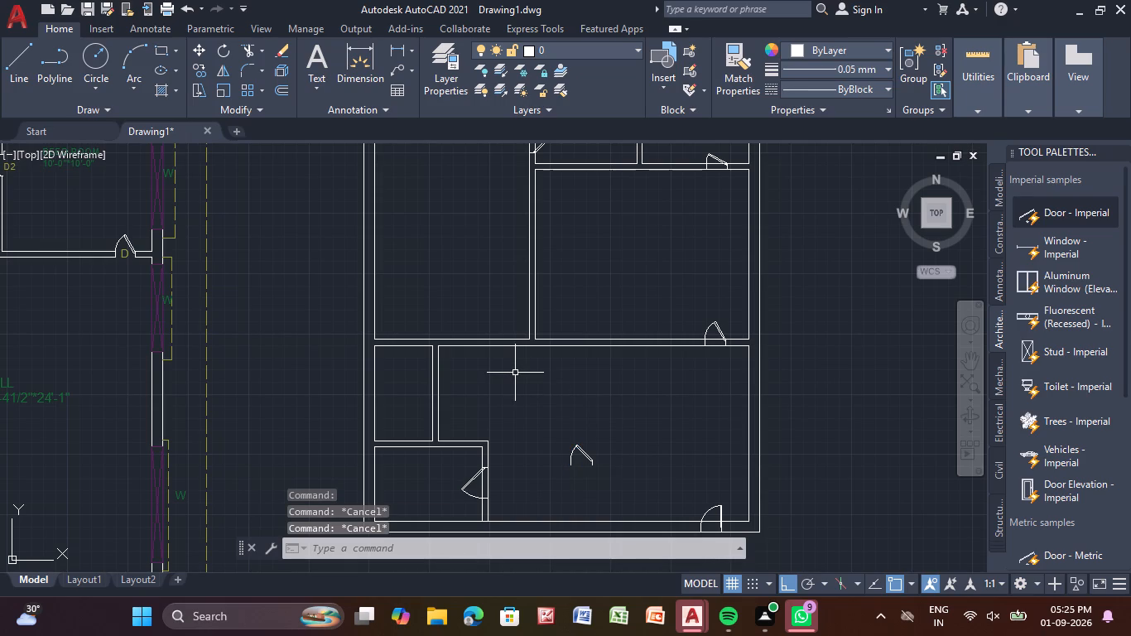
Copy the loose 45° door onto the wall above the small room beside the large lower room, with polar tracking replacing Ortho.
{"action": "left_click", "coordinate": [586, 457]}
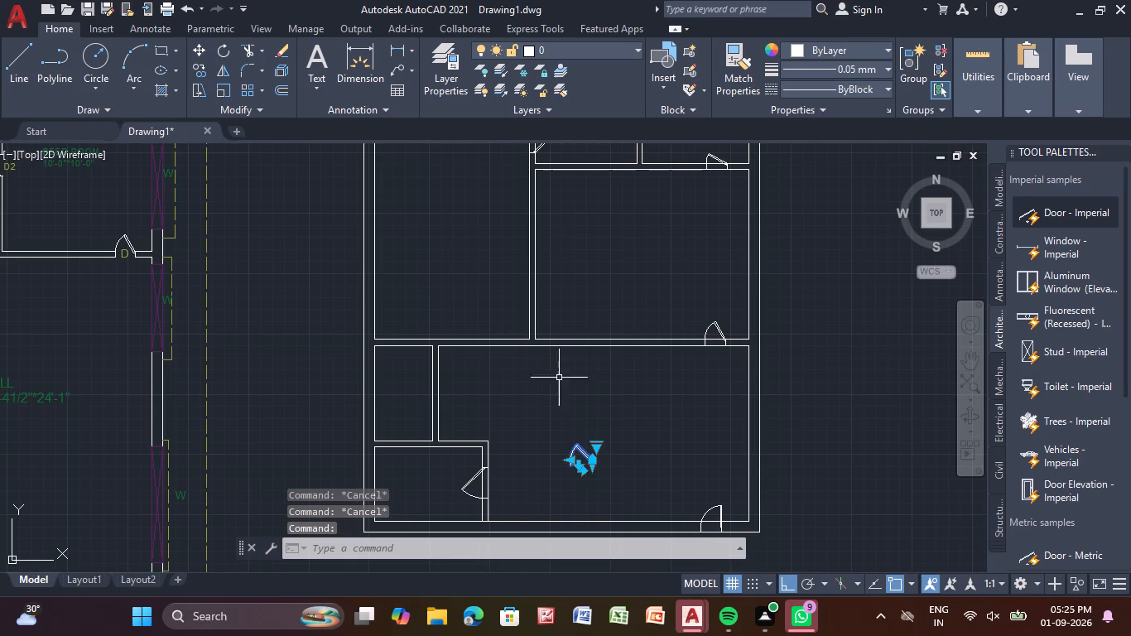
{"action": "left_click", "coordinate": [205, 71]}
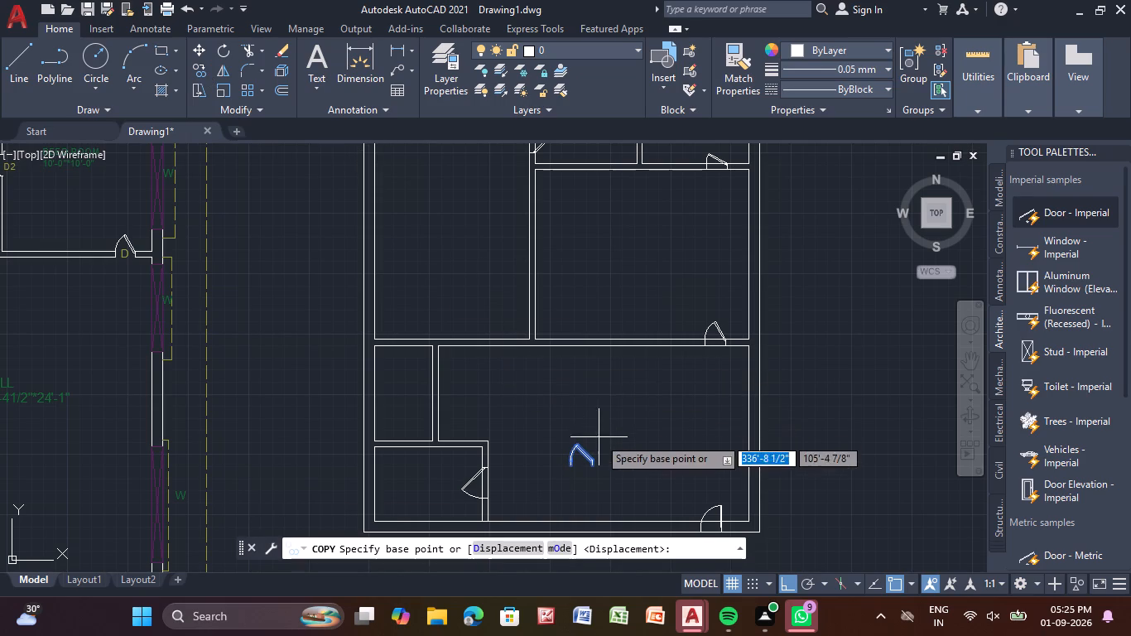
{"action": "left_click", "coordinate": [583, 450]}
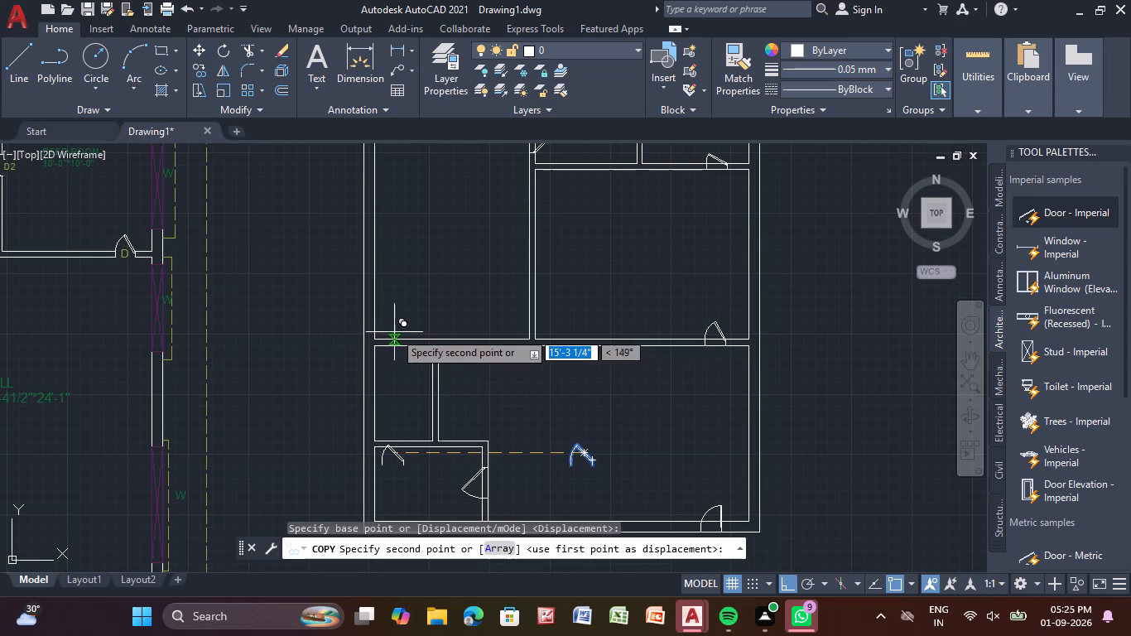
{"action": "left_click", "coordinate": [817, 585]}
{"action": "scroll", "coordinate": [392, 335], "scroll_direction": "up", "scroll_amount": 3}
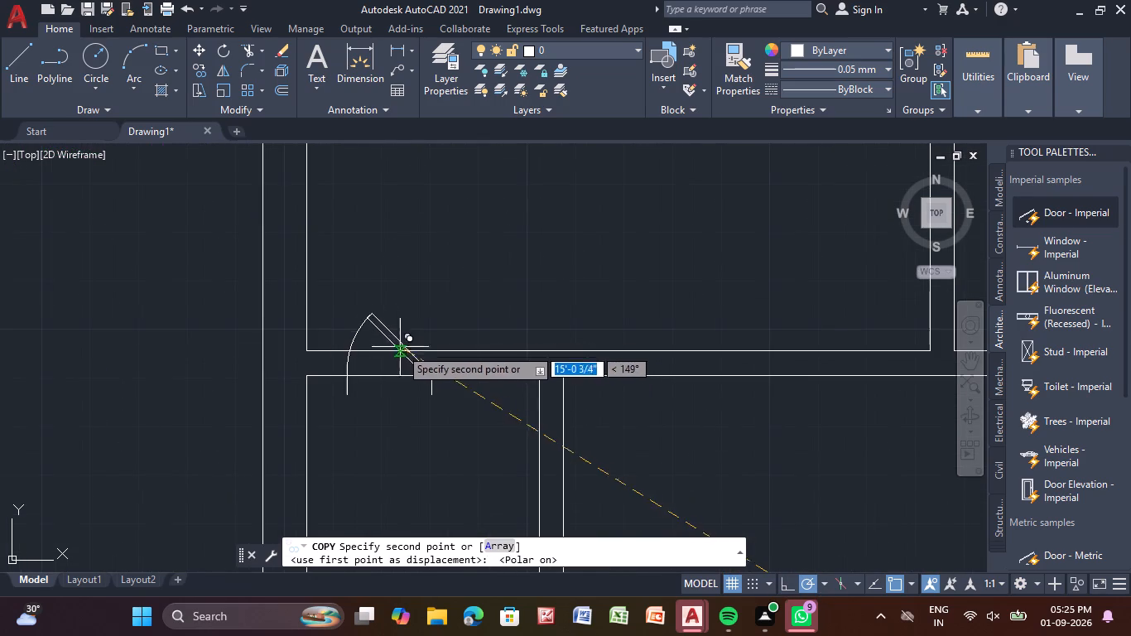
{"action": "scroll", "coordinate": [424, 329], "scroll_direction": "up", "scroll_amount": 2}
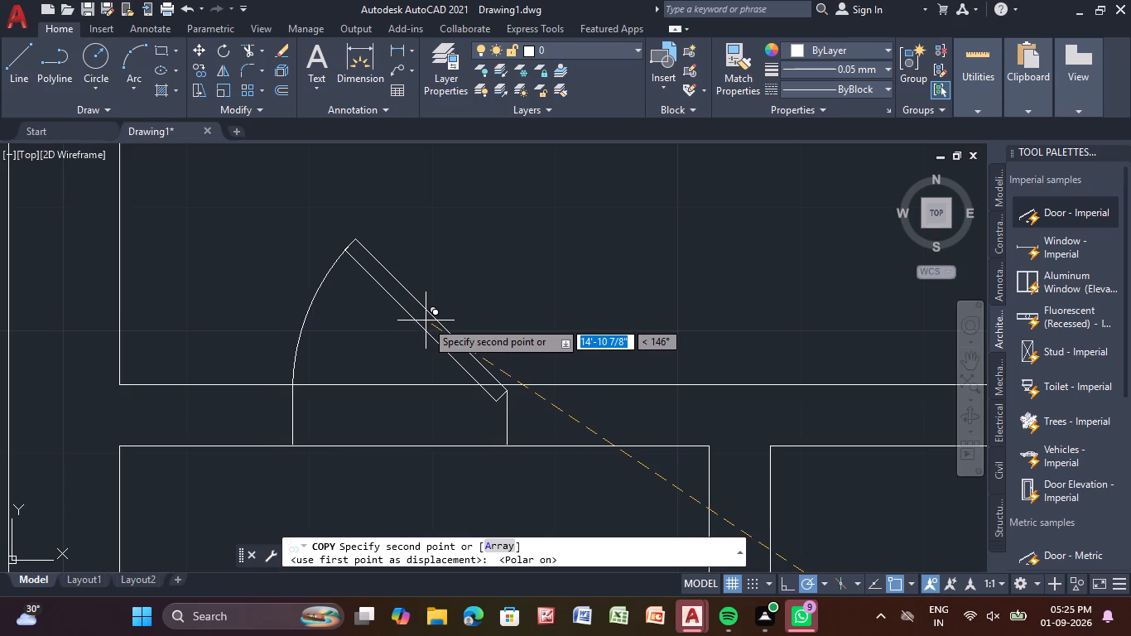
{"action": "scroll", "coordinate": [426, 320], "scroll_direction": "up", "scroll_amount": 2}
{"action": "middle_click_drag", "start_coordinate": [426, 320], "coordinate": [437, 255]}
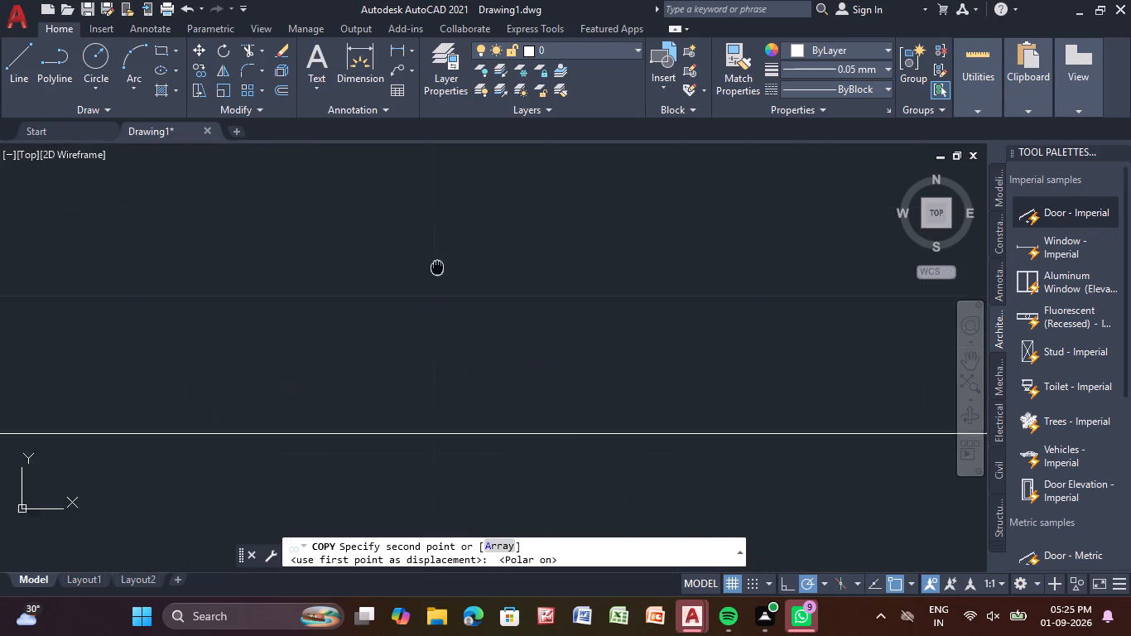
{"action": "middle_click_drag", "start_coordinate": [437, 255], "coordinate": [397, 184]}
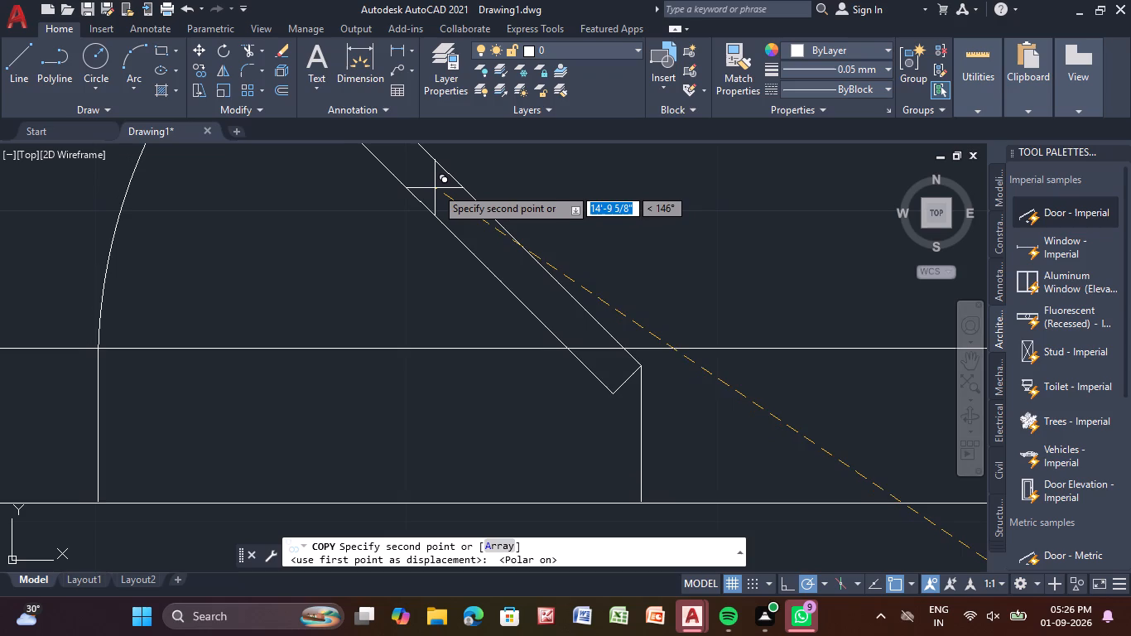
{"action": "left_click", "coordinate": [437, 190]}
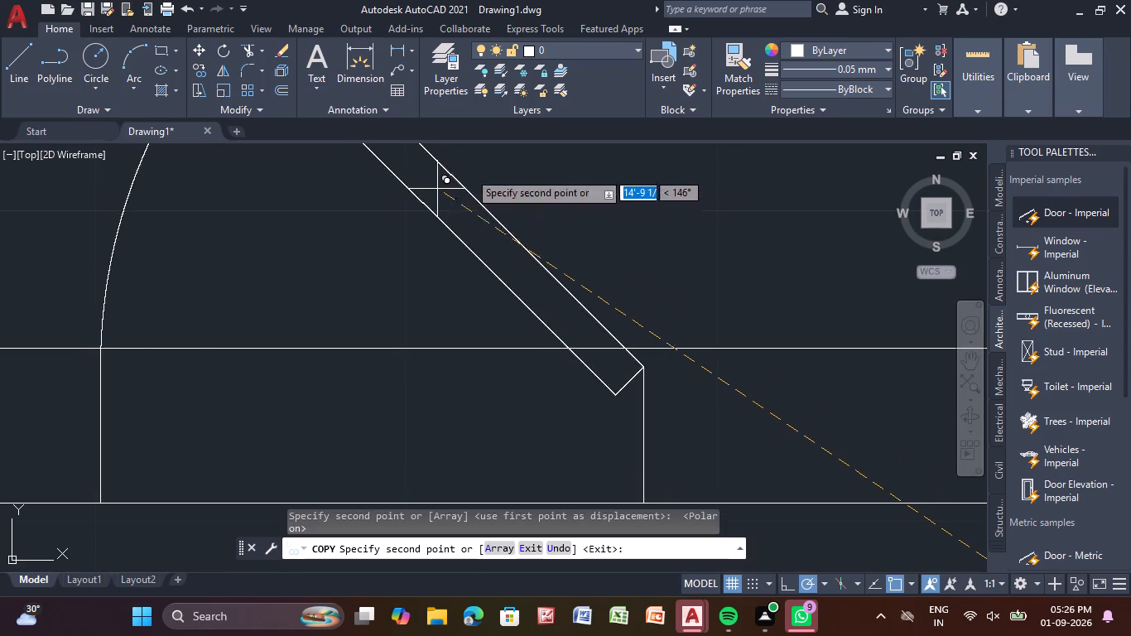
{"action": "scroll", "coordinate": [552, 217], "scroll_direction": "down", "scroll_amount": 2}
{"action": "key", "text": "Escape"}
{"action": "key", "text": "Escape"}
{"action": "key", "text": "Escape"}
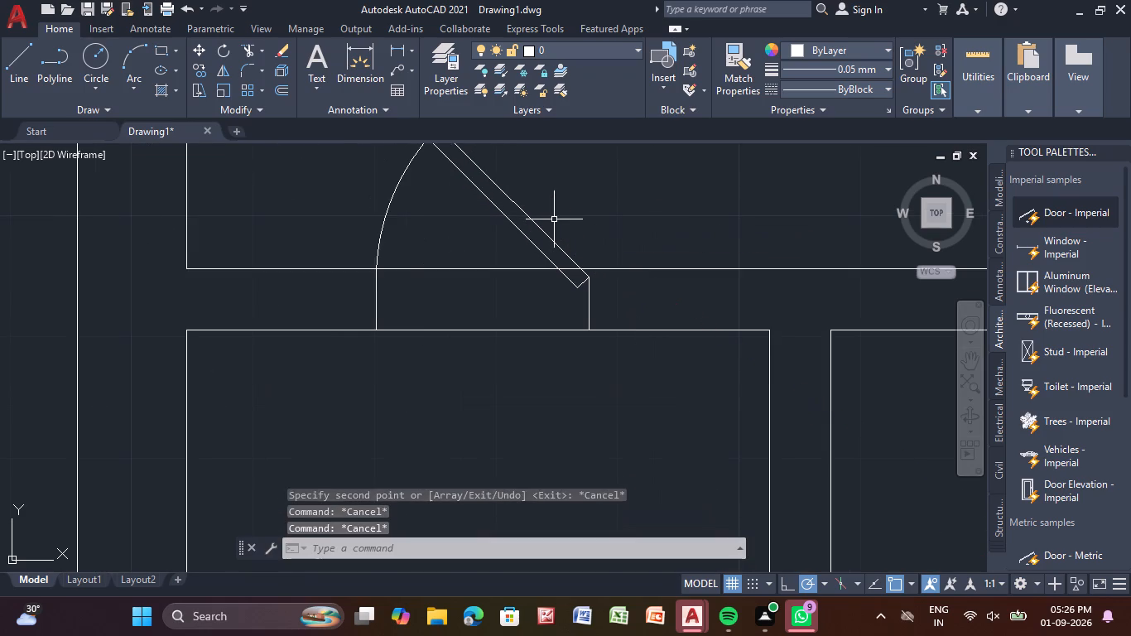
Trim the wall's upper line across the copied door's opening, including the short piece inside the door leaf.
{"action": "scroll", "coordinate": [554, 219], "scroll_direction": "down", "scroll_amount": 3}
{"action": "scroll", "coordinate": [601, 332], "scroll_direction": "down", "scroll_amount": 2}
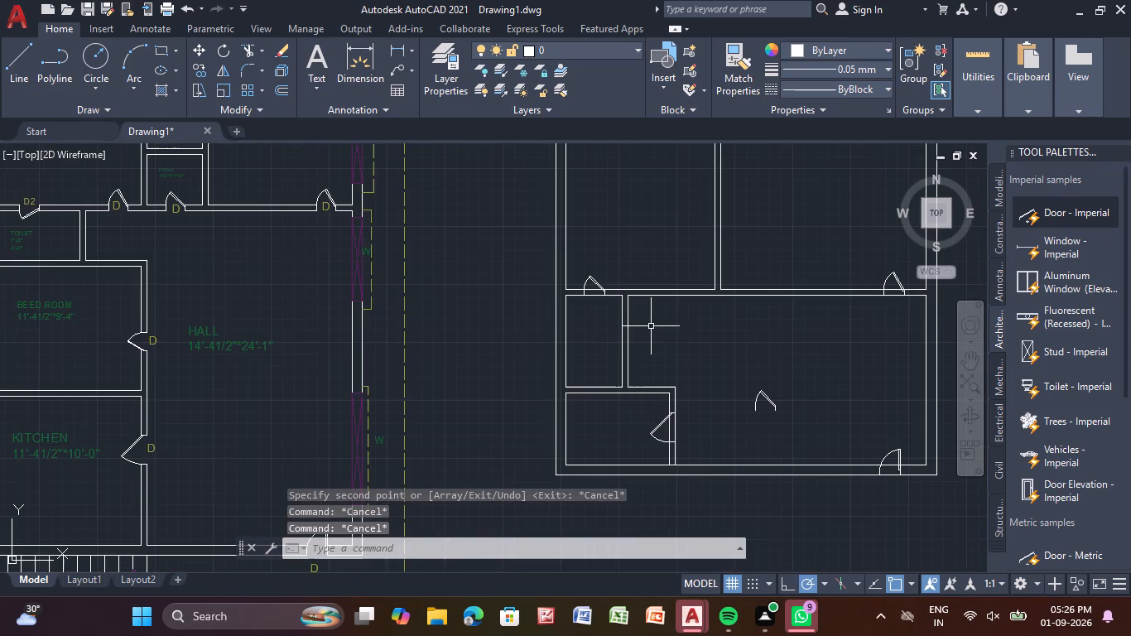
{"action": "middle_click_drag", "start_coordinate": [651, 326], "coordinate": [532, 317]}
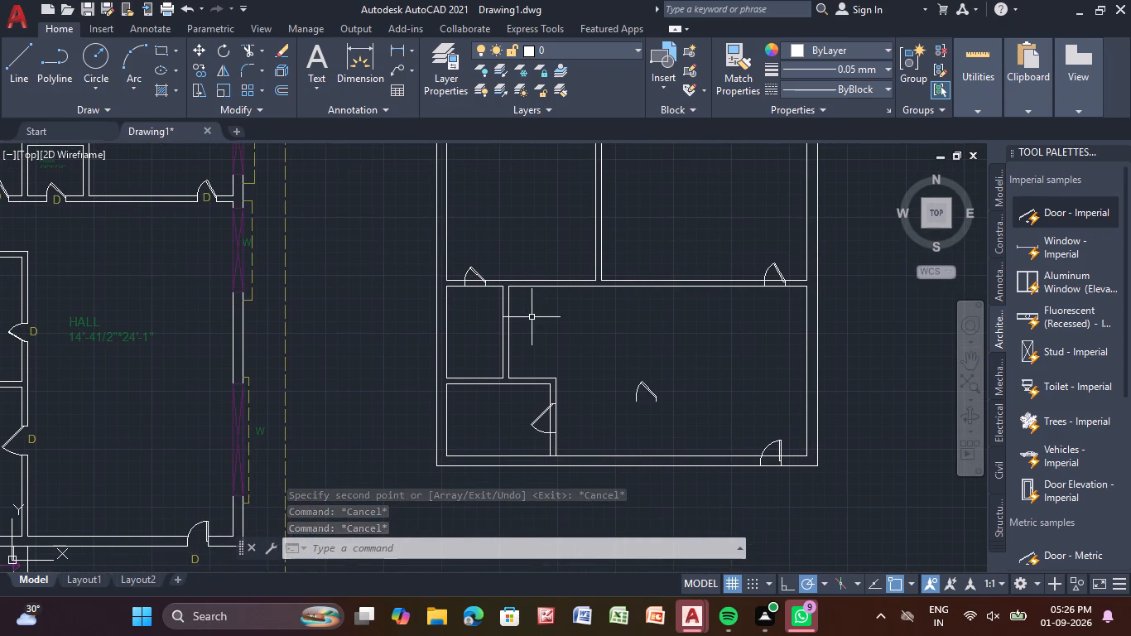
{"action": "left_click", "coordinate": [249, 44]}
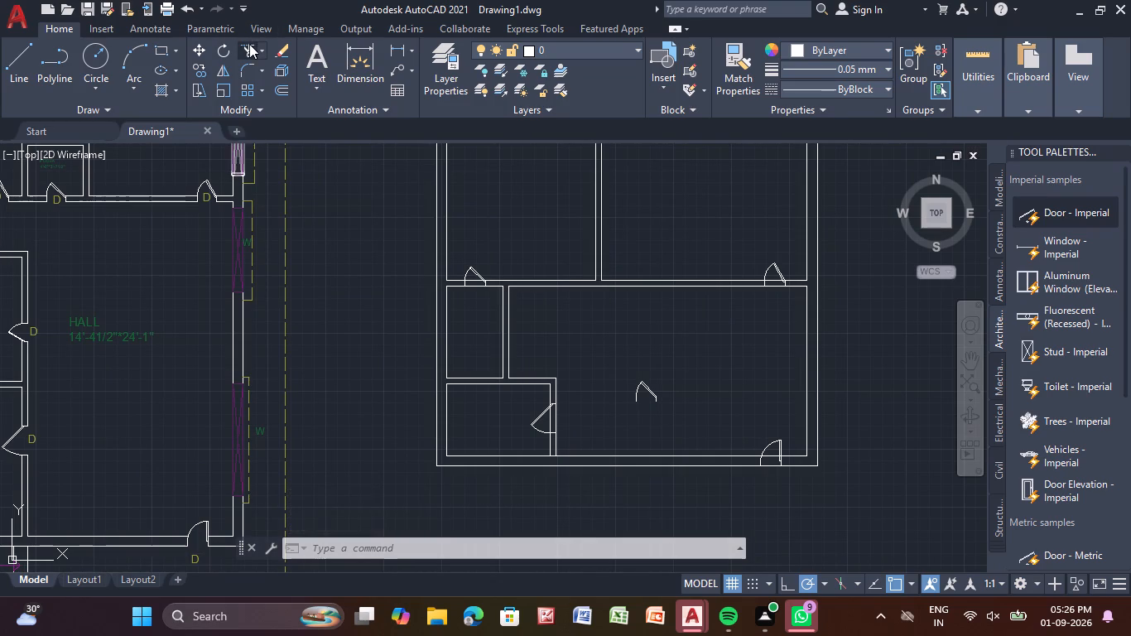
{"action": "scroll", "coordinate": [474, 290], "scroll_direction": "up", "scroll_amount": 2}
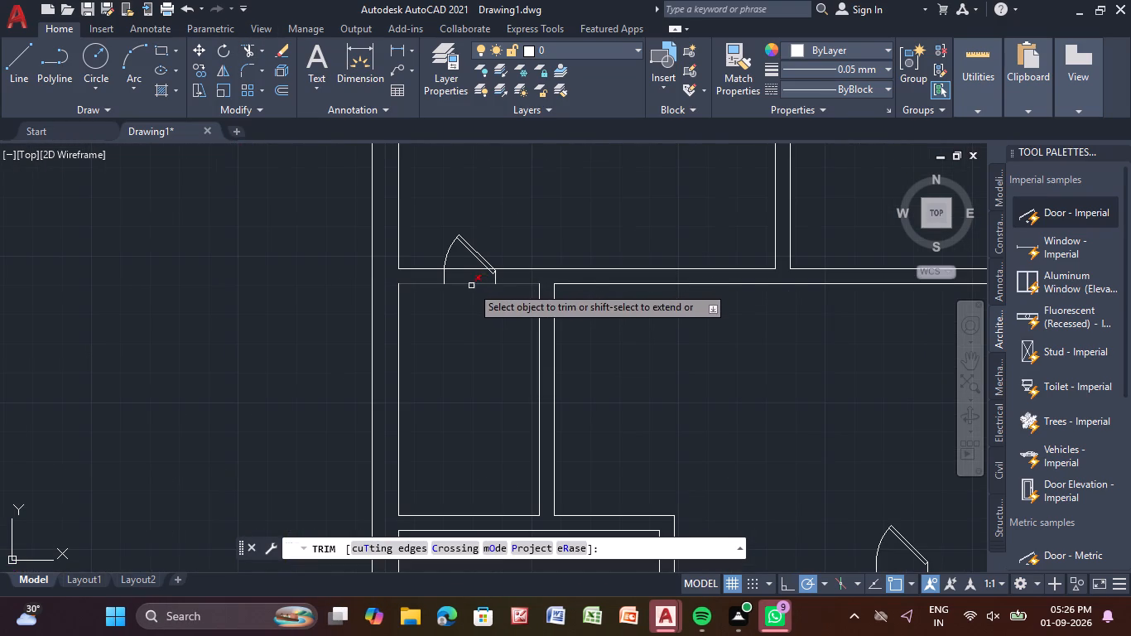
{"action": "scroll", "coordinate": [460, 273], "scroll_direction": "up", "scroll_amount": 2}
{"action": "left_click", "coordinate": [455, 263]}
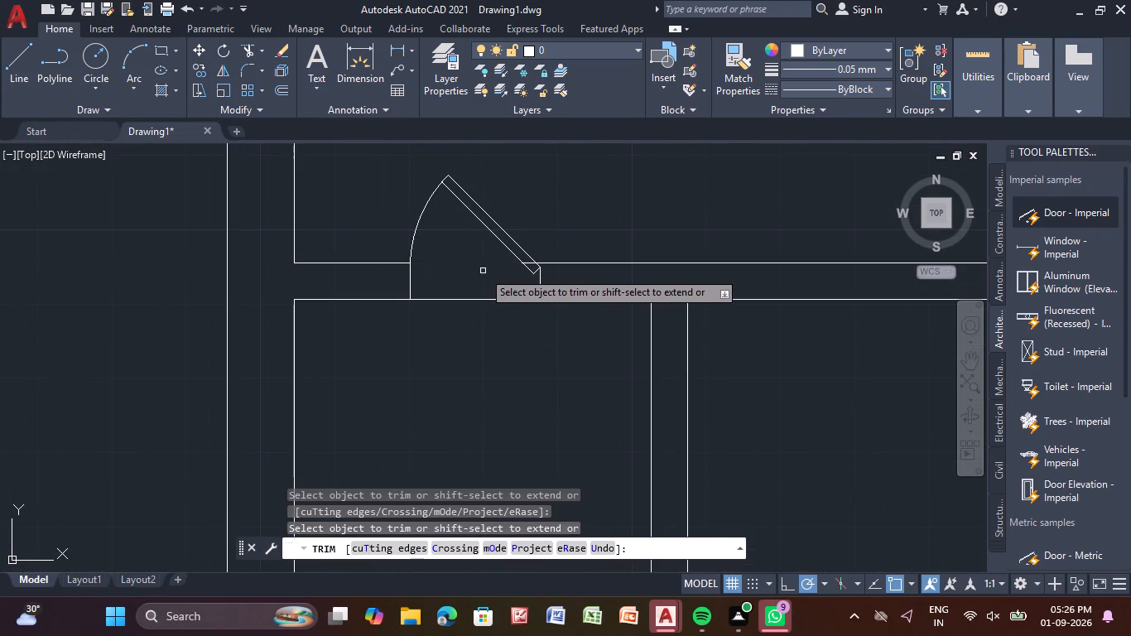
{"action": "scroll", "coordinate": [522, 267], "scroll_direction": "up", "scroll_amount": 3}
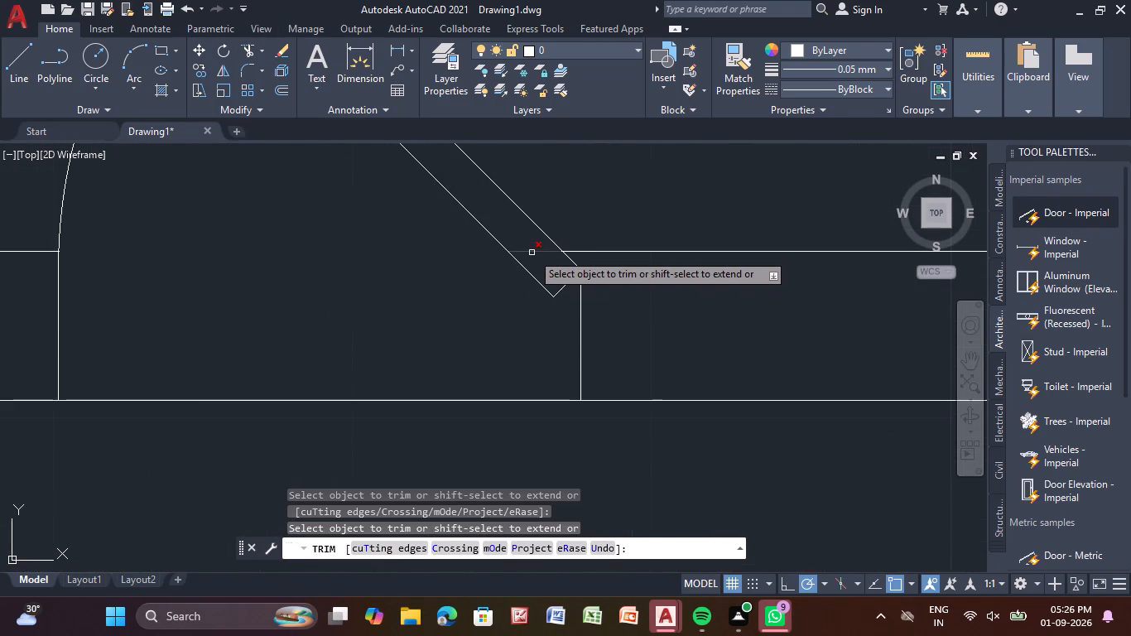
{"action": "left_click", "coordinate": [532, 253]}
{"action": "scroll", "coordinate": [484, 354], "scroll_direction": "down", "scroll_amount": 2}
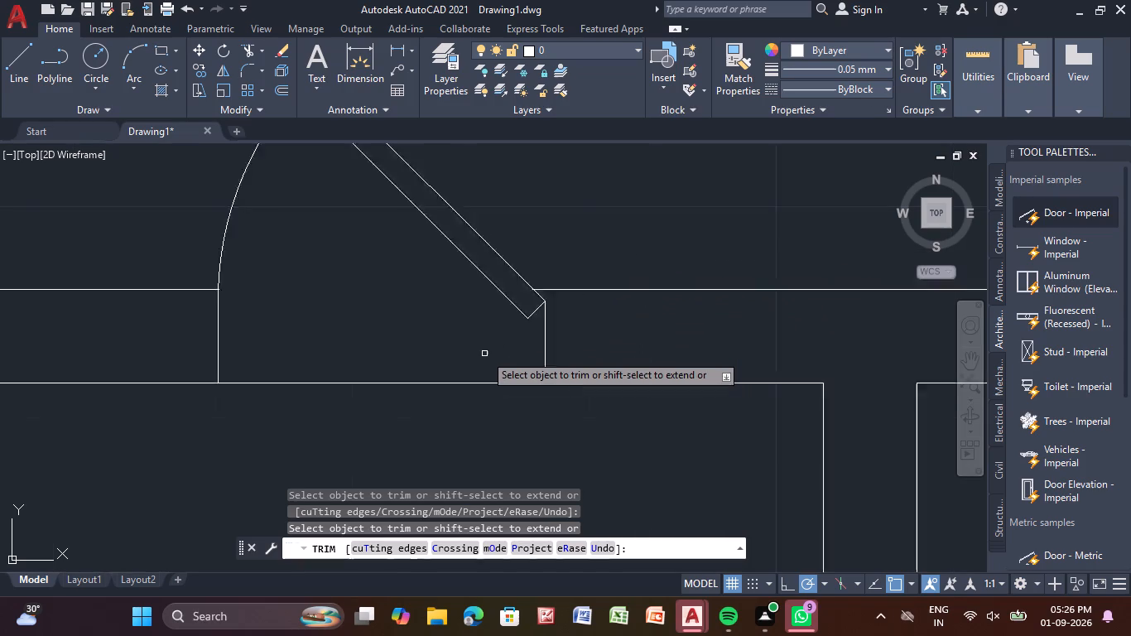
{"action": "scroll", "coordinate": [484, 354], "scroll_direction": "down", "scroll_amount": 1}
{"action": "scroll", "coordinate": [804, 380], "scroll_direction": "down", "scroll_amount": 2}
{"action": "key", "text": "Escape"}
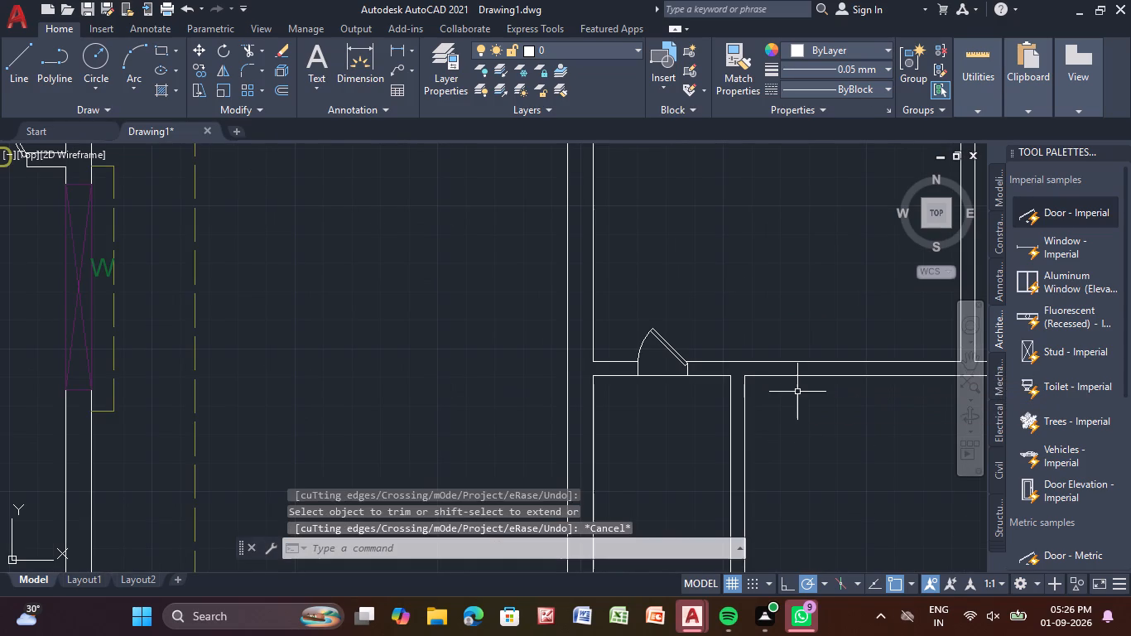
Draw a three-segment helper outline below the copied door, joining its two jambs with sides sloping at about 60°.
{"action": "key", "text": "l"}
{"action": "key", "text": "Return"}
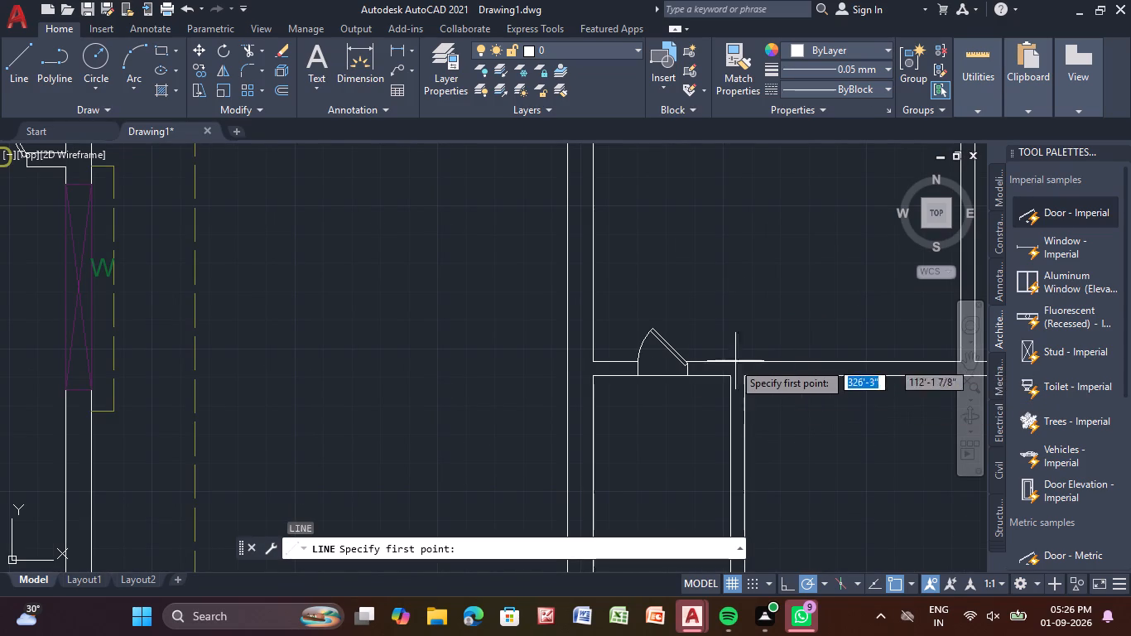
{"action": "scroll", "coordinate": [634, 366], "scroll_direction": "up", "scroll_amount": 2}
{"action": "left_click", "coordinate": [630, 391]}
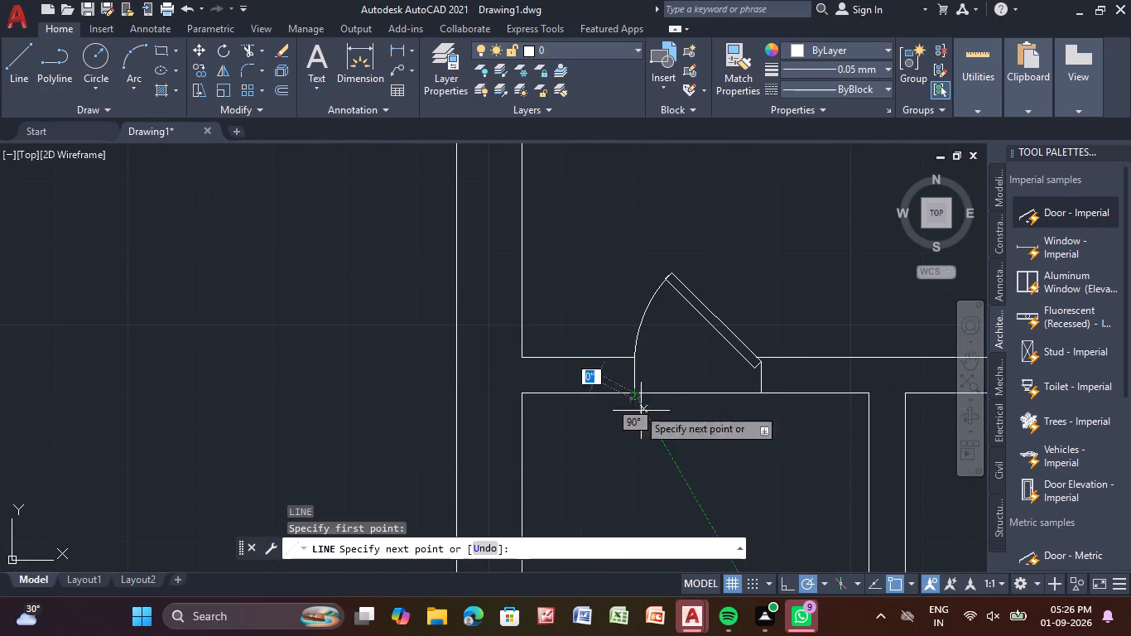
{"action": "left_click", "coordinate": [660, 439]}
{"action": "left_click", "coordinate": [739, 434]}
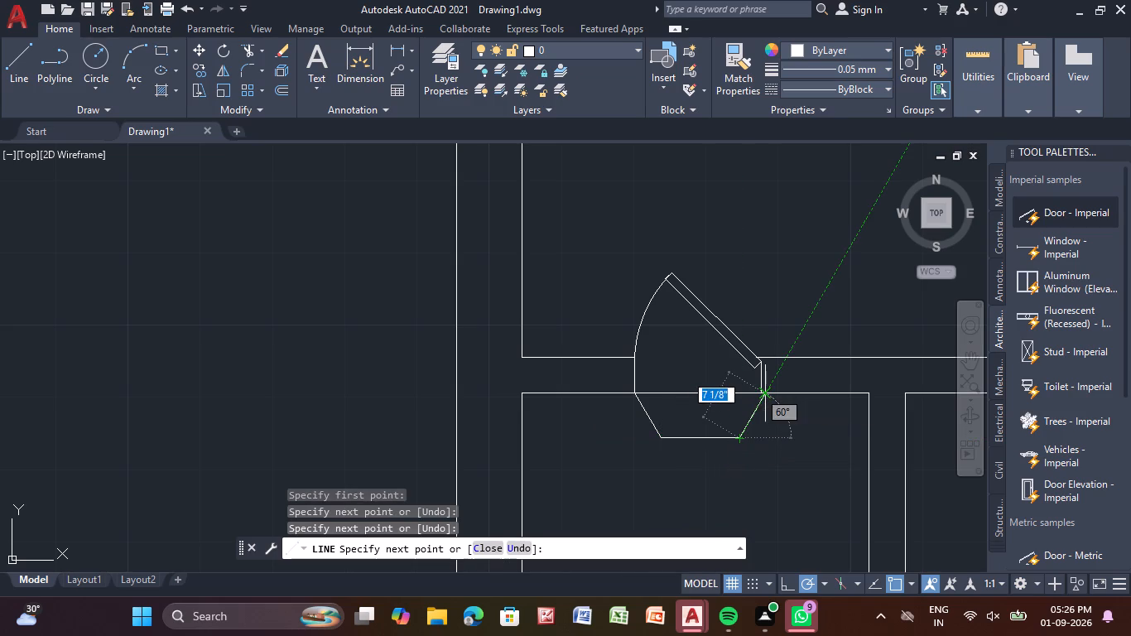
{"action": "left_click", "coordinate": [763, 390]}
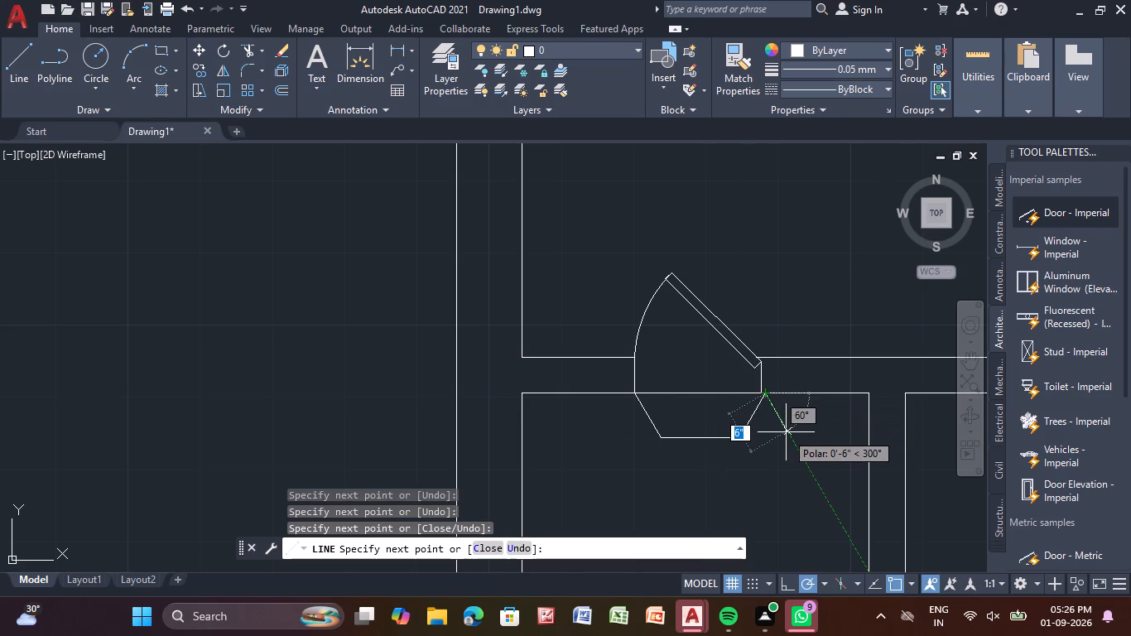
{"action": "key", "text": "Escape"}
Trim the wall's lower line across the copied door's opening and remove the three helper segments.
{"action": "type", "text": "TR"}
{"action": "key", "text": "Return"}
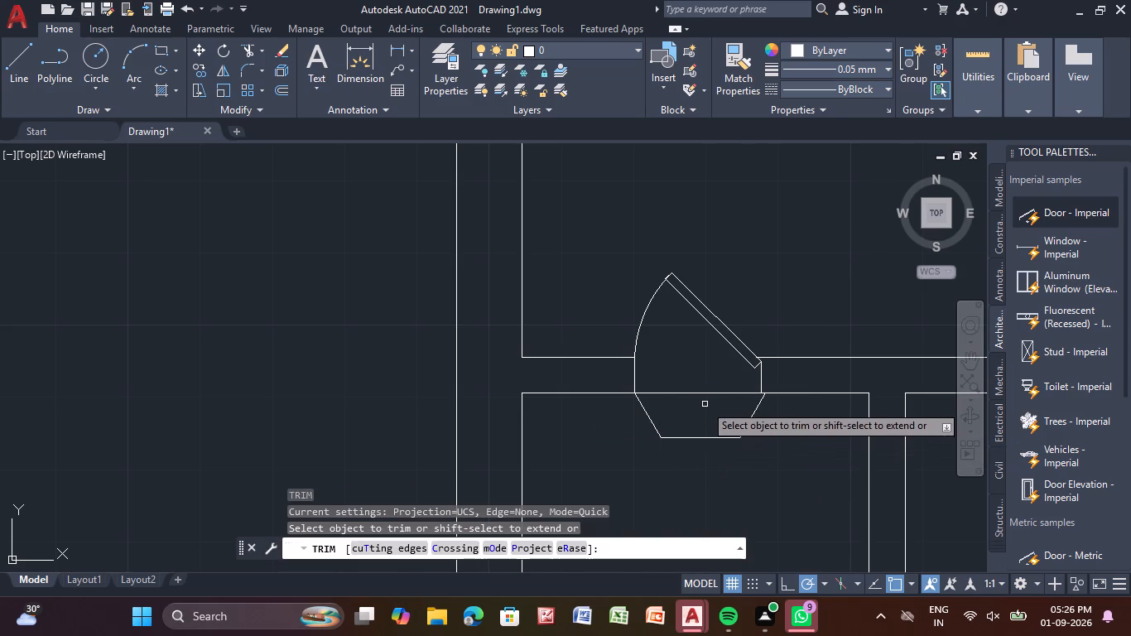
{"action": "left_click", "coordinate": [710, 391]}
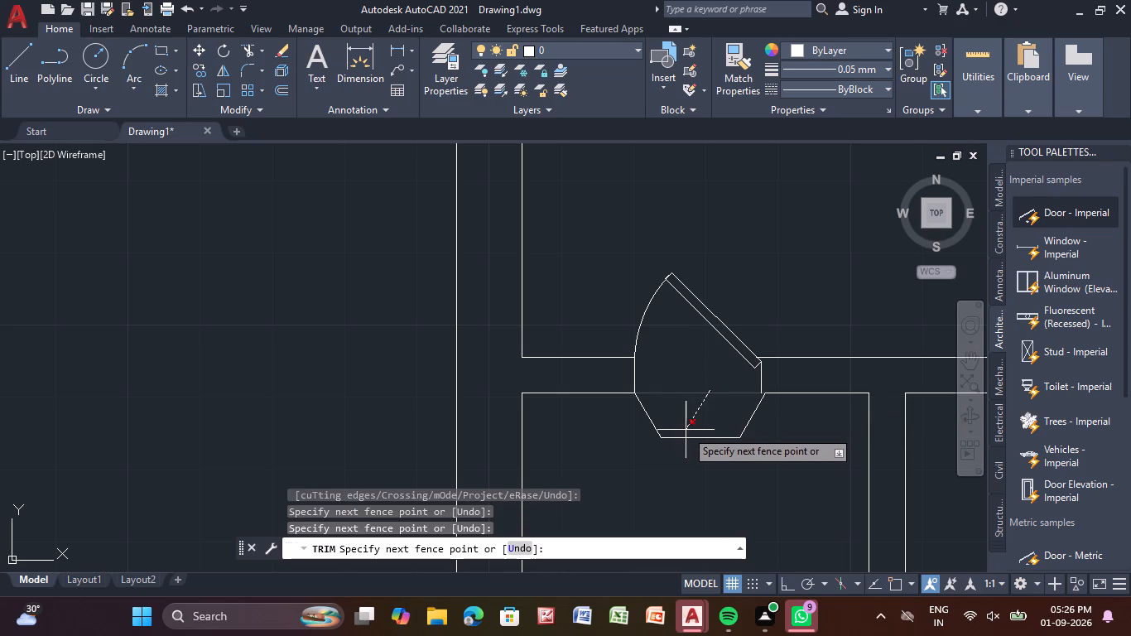
{"action": "left_click", "coordinate": [688, 437]}
{"action": "left_click", "coordinate": [686, 439]}
{"action": "left_click_drag", "start_coordinate": [664, 424], "coordinate": [662, 424]}
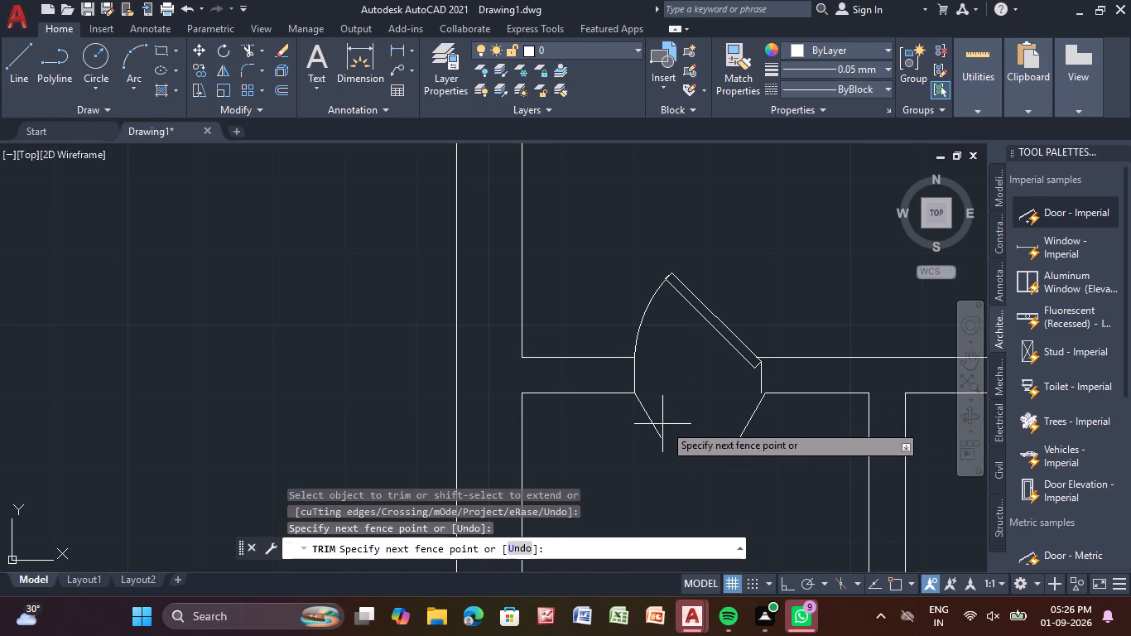
{"action": "left_click_drag", "start_coordinate": [662, 424], "coordinate": [617, 443]}
{"action": "left_click_drag", "start_coordinate": [743, 424], "coordinate": [776, 422]}
{"action": "key", "text": "Escape"}
{"action": "key", "text": "Escape"}
{"action": "key", "text": "Escape"}
{"action": "key", "text": "Escape"}
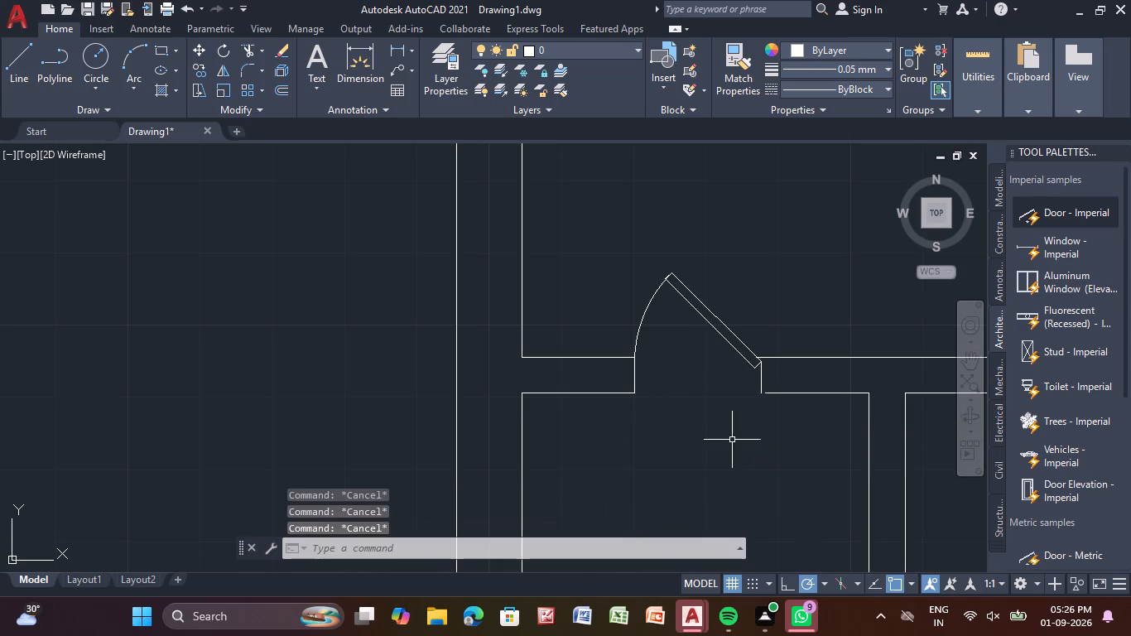
Draw a short line joining the lower end of the copied door's hinge-side jamb to the trimmed wall line.
{"action": "key", "text": "l"}
{"action": "key", "text": "Return"}
{"action": "scroll", "coordinate": [738, 429], "scroll_direction": "up", "scroll_amount": 2}
{"action": "scroll", "coordinate": [756, 361], "scroll_direction": "up", "scroll_amount": 2}
{"action": "left_click", "coordinate": [778, 355]}
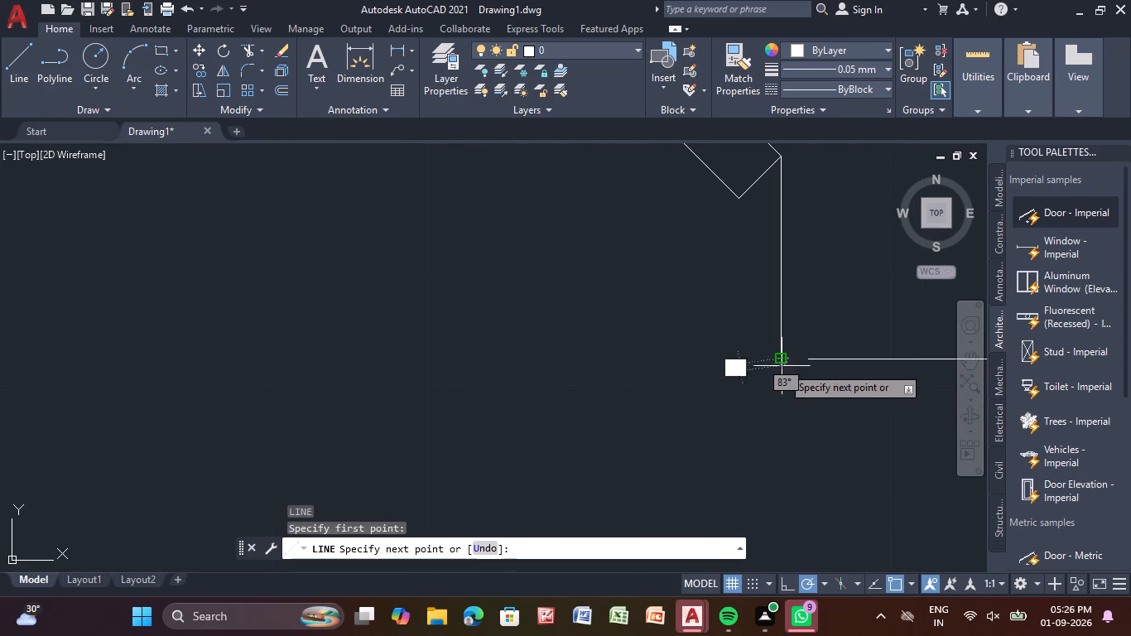
{"action": "left_click_drag", "start_coordinate": [816, 359], "coordinate": [808, 364]}
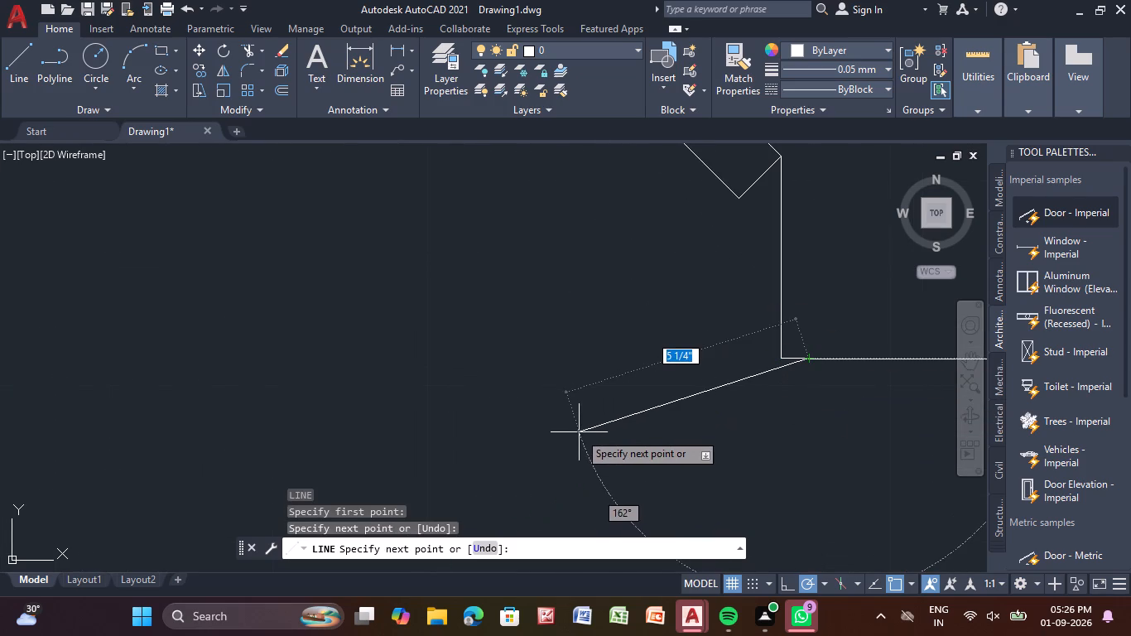
{"action": "key", "text": "Escape"}
{"action": "key", "text": "Escape"}
{"action": "scroll", "coordinate": [578, 431], "scroll_direction": "up", "scroll_amount": 2}
{"action": "scroll", "coordinate": [578, 431], "scroll_direction": "down", "scroll_amount": 4}
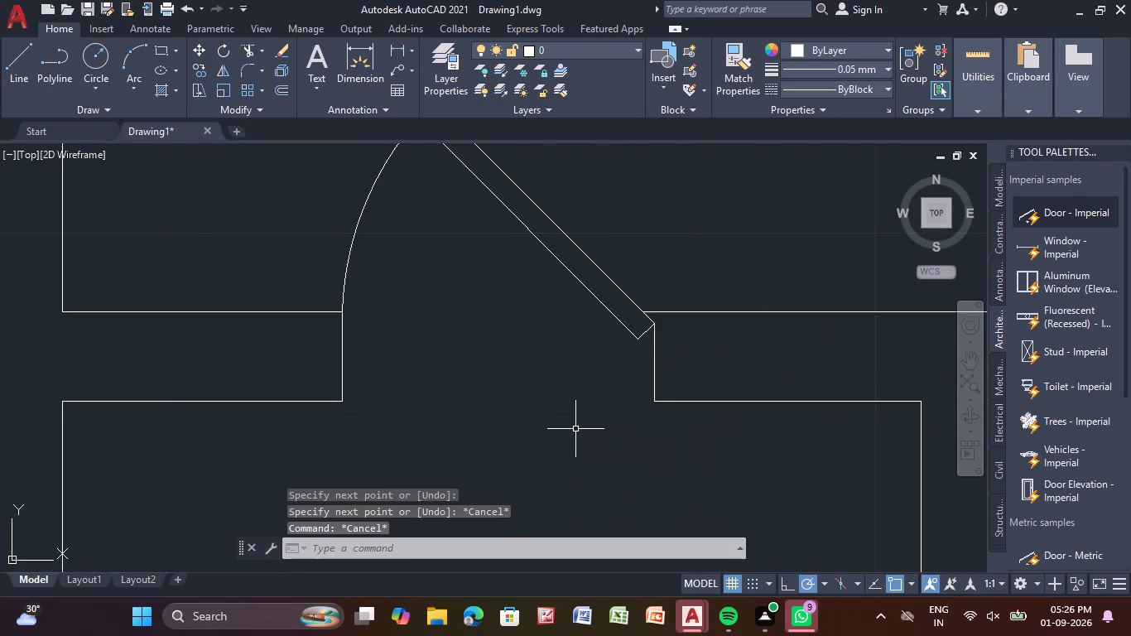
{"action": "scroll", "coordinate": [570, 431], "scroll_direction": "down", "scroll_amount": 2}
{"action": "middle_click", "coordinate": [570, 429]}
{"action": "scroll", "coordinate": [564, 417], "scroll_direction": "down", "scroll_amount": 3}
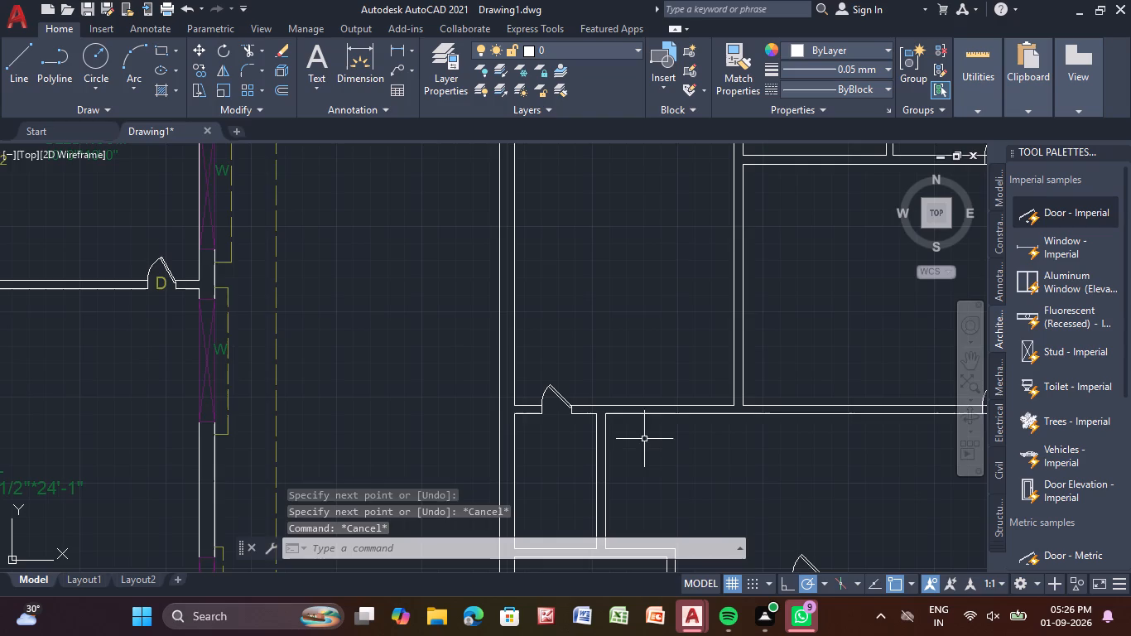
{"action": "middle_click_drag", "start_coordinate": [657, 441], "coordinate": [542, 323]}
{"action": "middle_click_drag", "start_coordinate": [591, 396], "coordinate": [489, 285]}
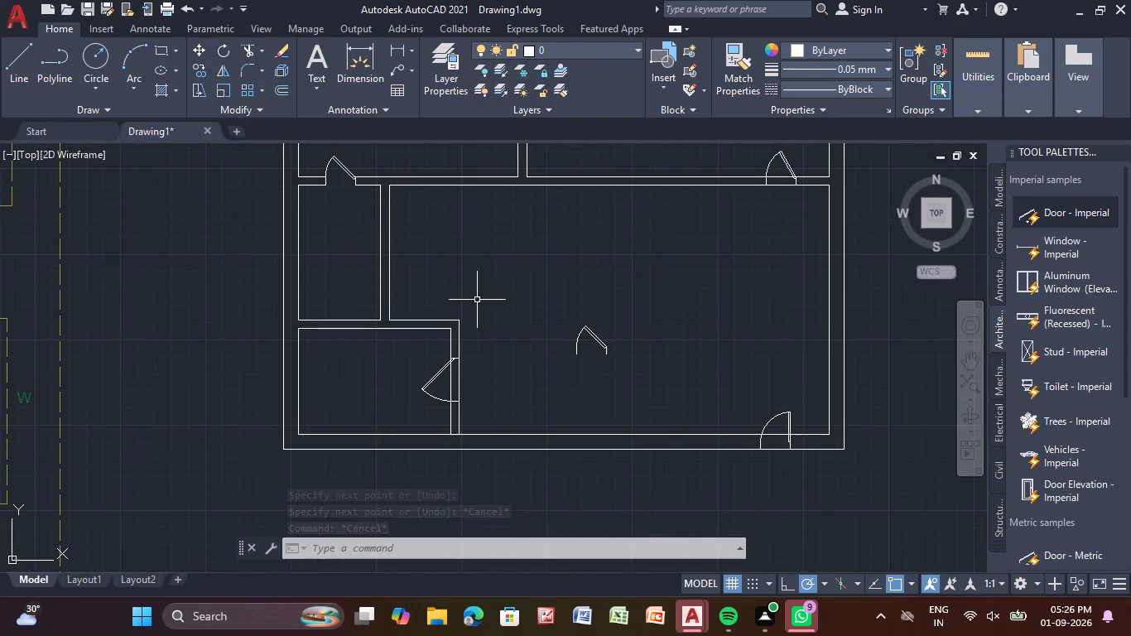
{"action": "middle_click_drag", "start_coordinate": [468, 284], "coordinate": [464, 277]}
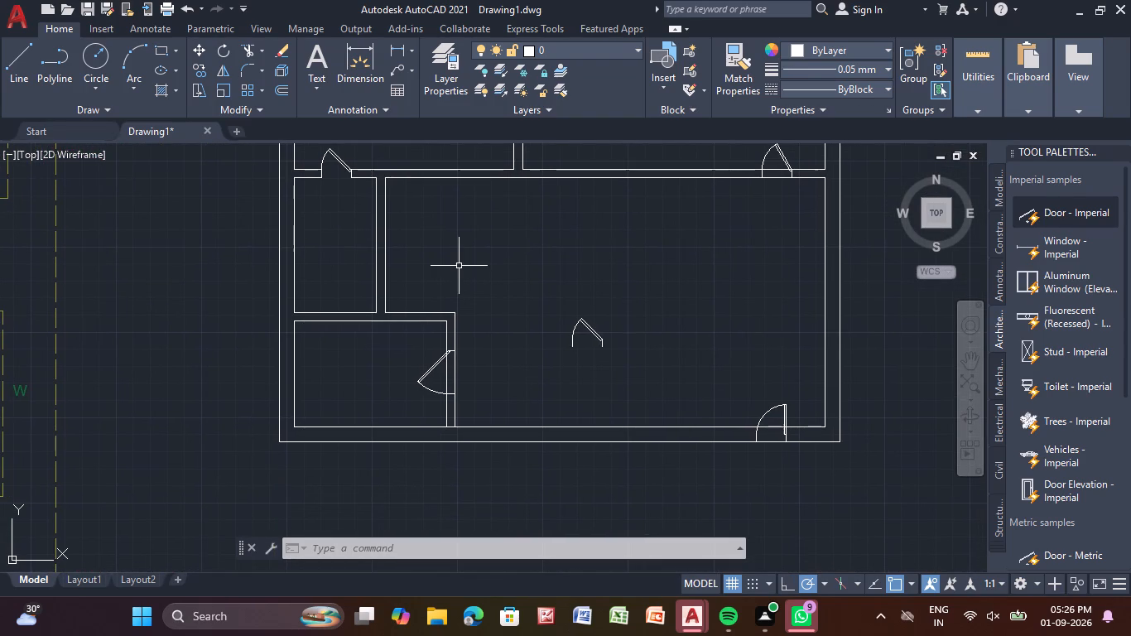
Trim the inner wall line across two openings: the lower-left room's door and the entrance door in the bottom exterior wall.
{"action": "left_click", "coordinate": [252, 44]}
{"action": "scroll", "coordinate": [453, 370], "scroll_direction": "up", "scroll_amount": 3}
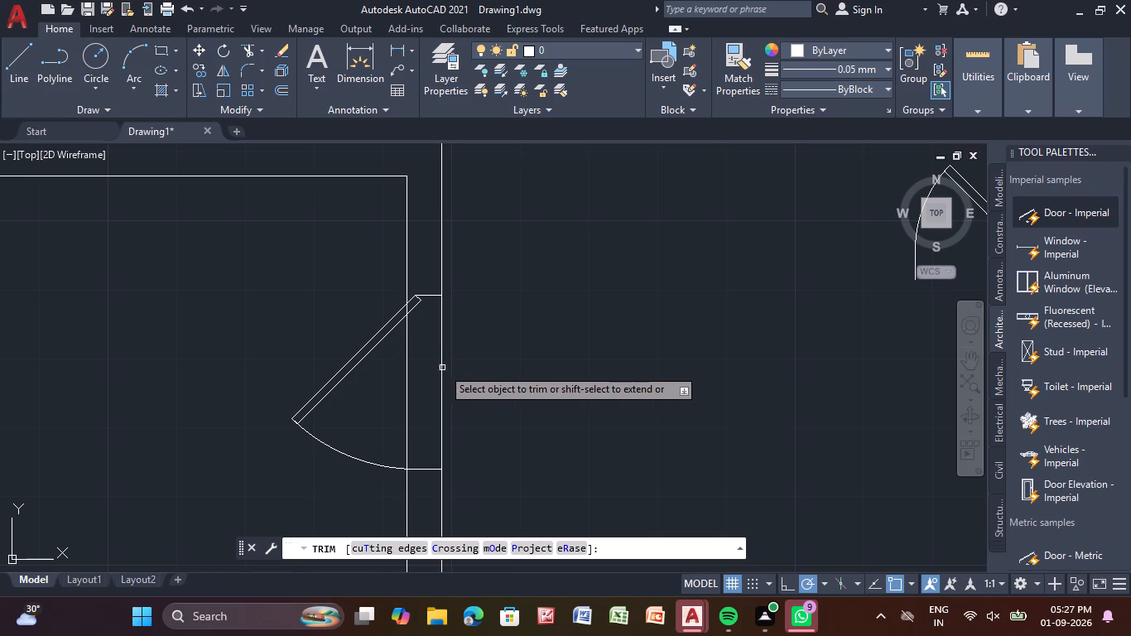
{"action": "left_click", "coordinate": [409, 354]}
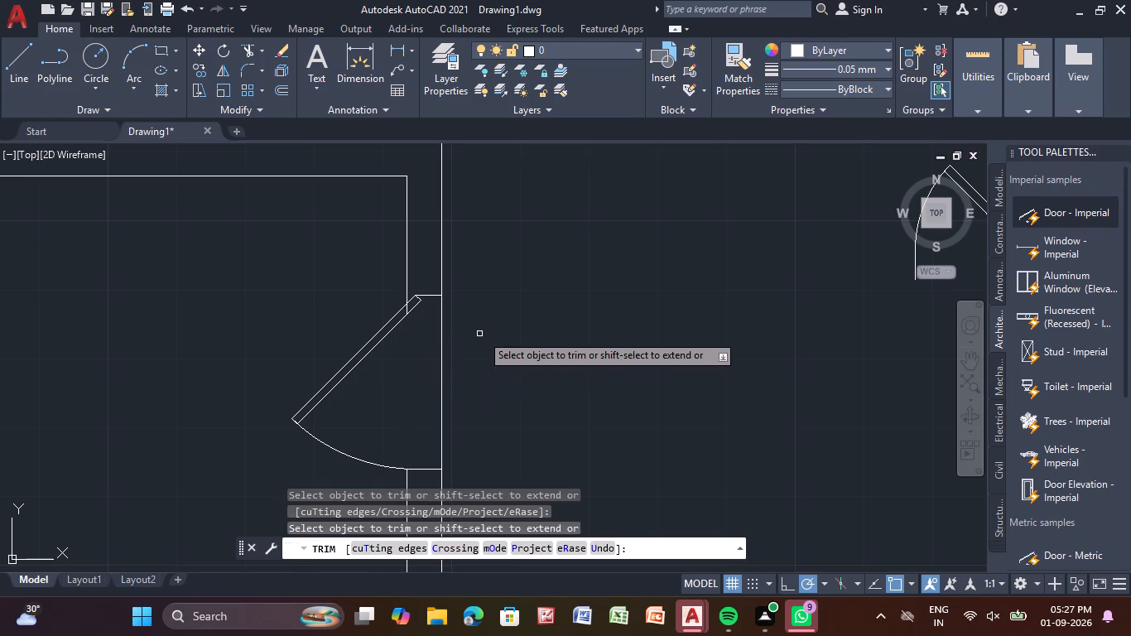
{"action": "scroll", "coordinate": [491, 330], "scroll_direction": "down", "scroll_amount": 3}
{"action": "middle_click_drag", "start_coordinate": [549, 307], "coordinate": [496, 374]}
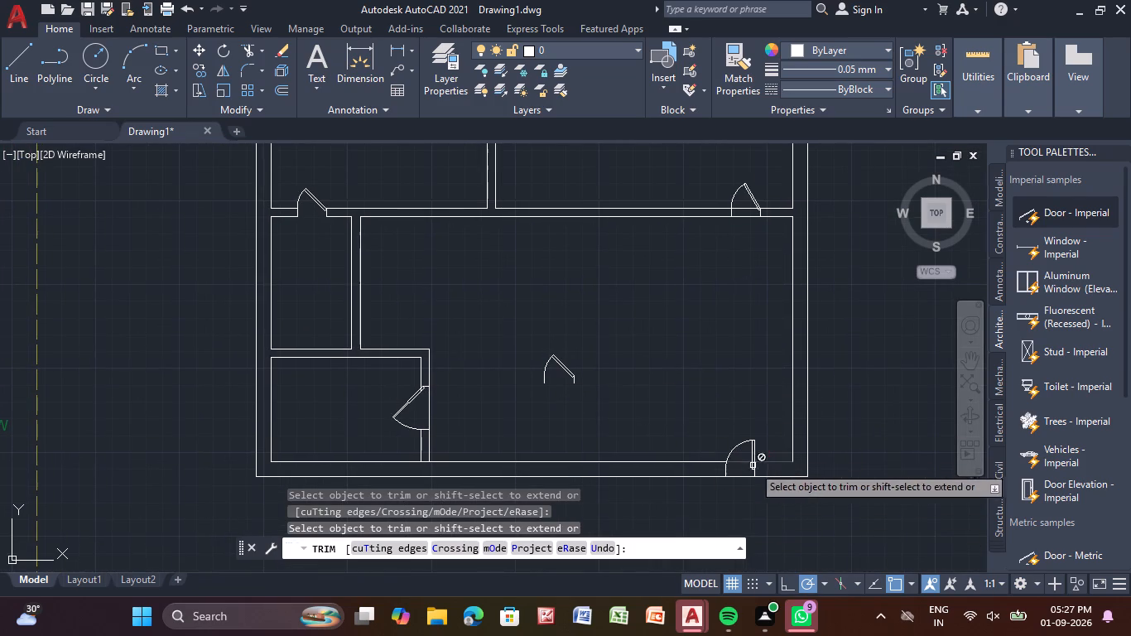
{"action": "scroll", "coordinate": [748, 475], "scroll_direction": "up", "scroll_amount": 3}
{"action": "left_click", "coordinate": [701, 426]}
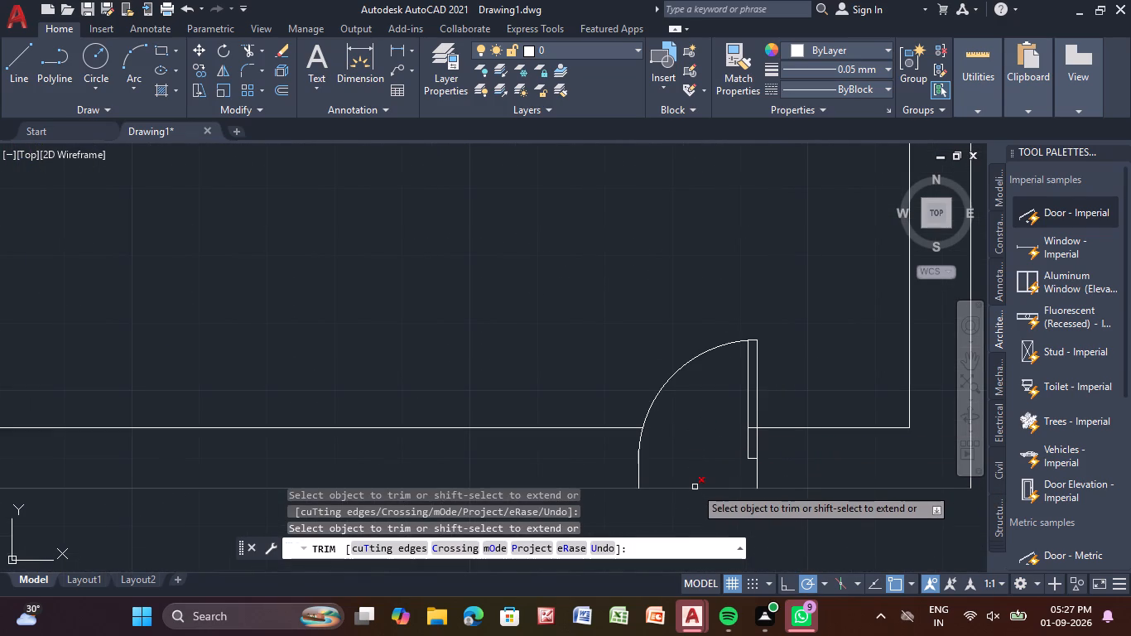
Trim the upper wall line across the door openings near the east ends of the middle and upper horizontal partitions.
{"action": "scroll", "coordinate": [605, 342], "scroll_direction": "down", "scroll_amount": 3}
{"action": "middle_click_drag", "start_coordinate": [575, 263], "coordinate": [527, 503]}
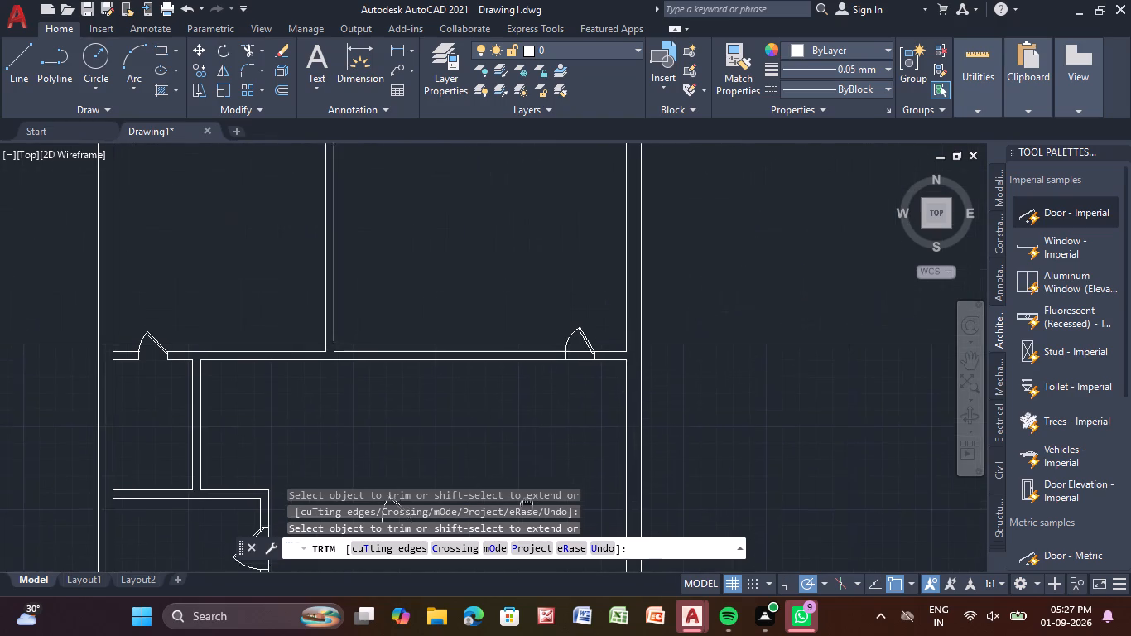
{"action": "middle_click_drag", "start_coordinate": [527, 503], "coordinate": [527, 499]}
{"action": "middle_click_drag", "start_coordinate": [506, 355], "coordinate": [514, 383]}
{"action": "scroll", "coordinate": [575, 395], "scroll_direction": "up", "scroll_amount": 3}
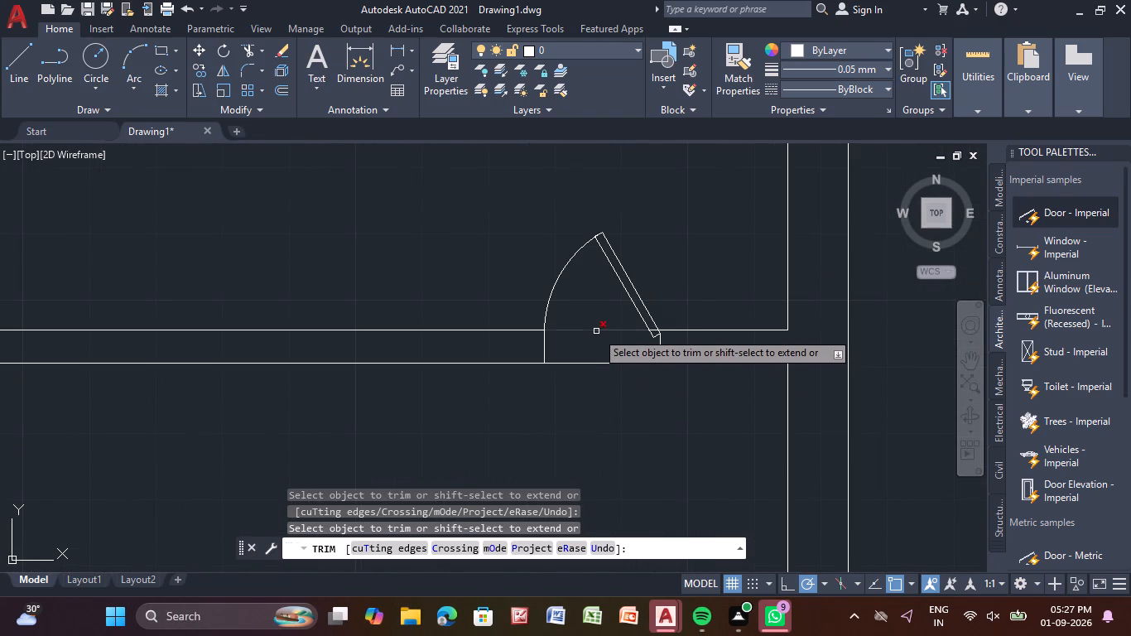
{"action": "left_click", "coordinate": [596, 331]}
{"action": "scroll", "coordinate": [467, 282], "scroll_direction": "down", "scroll_amount": 2}
{"action": "middle_click_drag", "start_coordinate": [448, 199], "coordinate": [519, 383]}
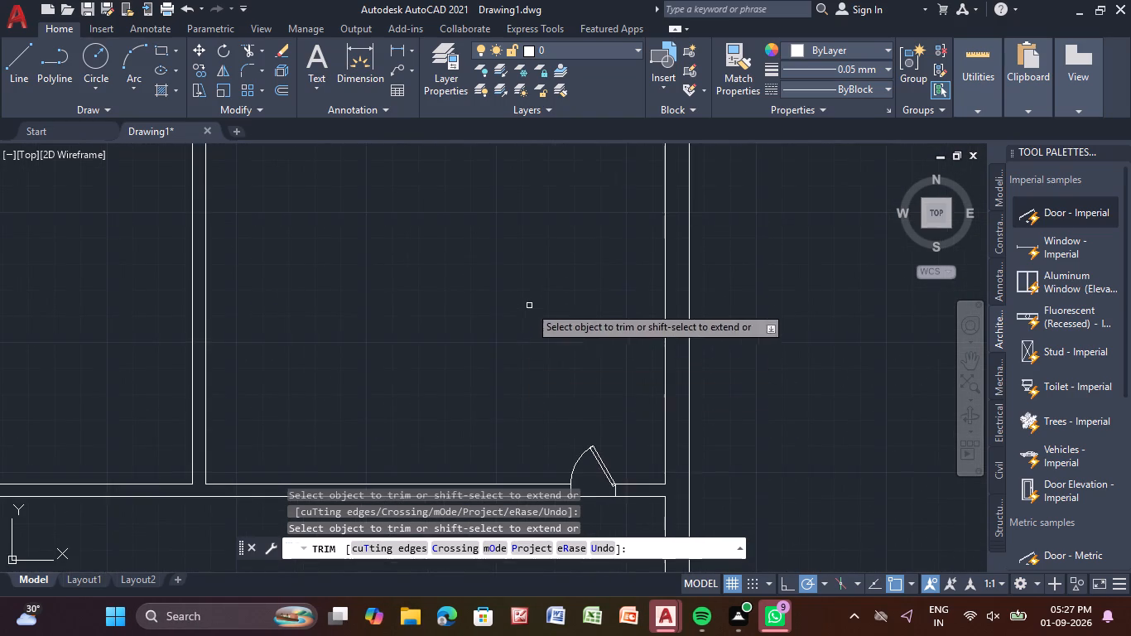
{"action": "middle_click_drag", "start_coordinate": [530, 306], "coordinate": [551, 450]}
{"action": "middle_click_drag", "start_coordinate": [627, 283], "coordinate": [614, 382]}
{"action": "scroll", "coordinate": [609, 354], "scroll_direction": "up", "scroll_amount": 3}
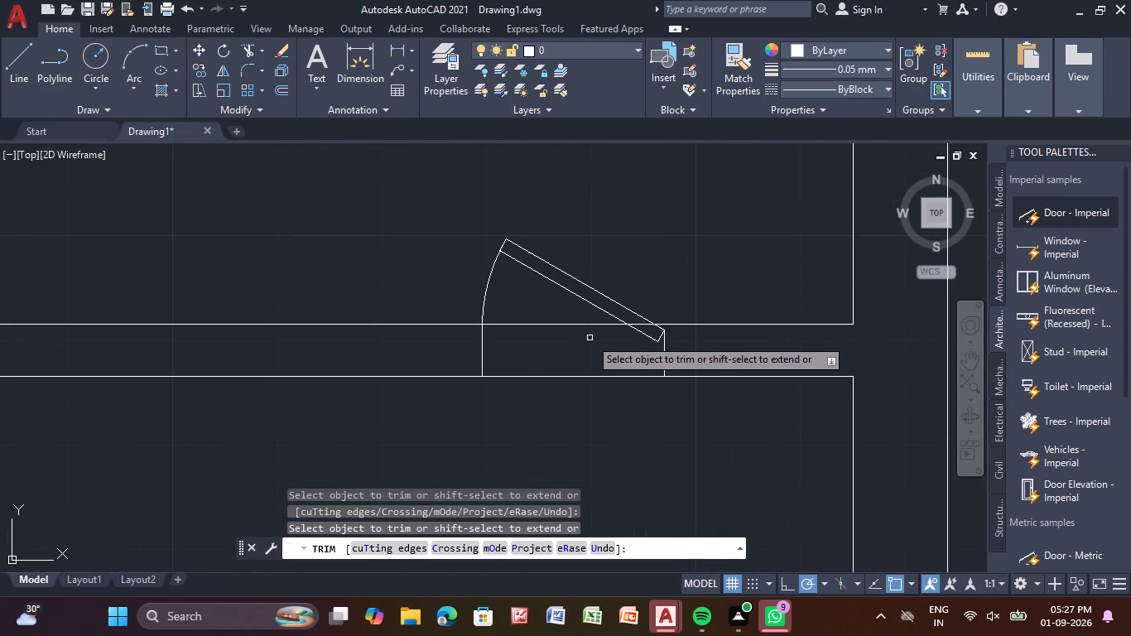
{"action": "left_click", "coordinate": [576, 325]}
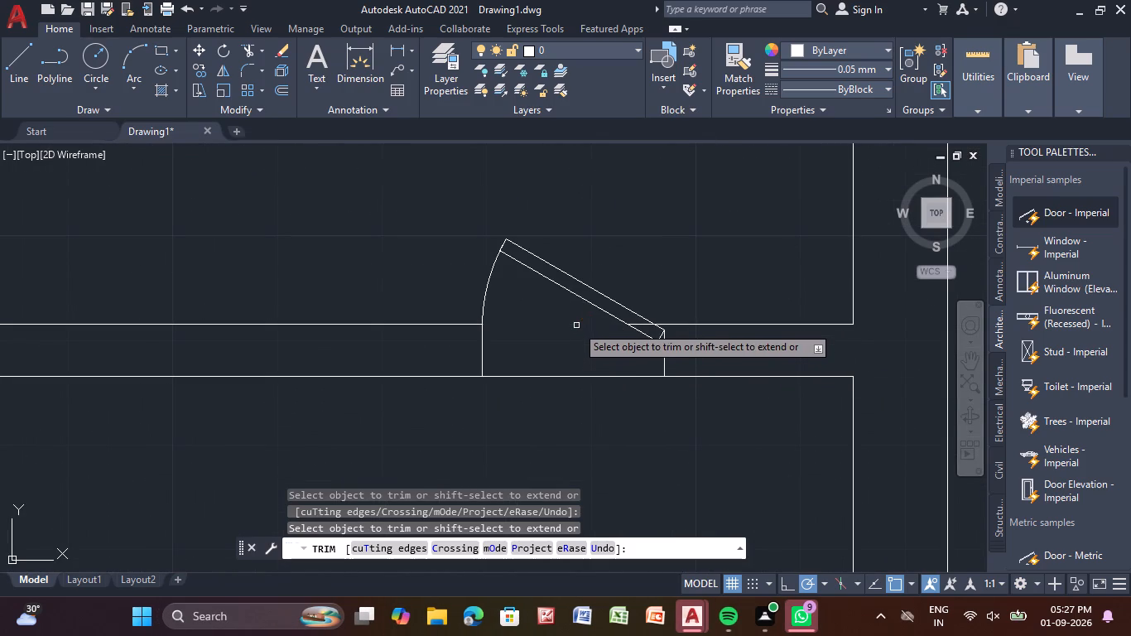
Trim the east line of the vertical partition across the door opening of the middle room along the top wall.
{"action": "scroll", "coordinate": [395, 274], "scroll_direction": "down", "scroll_amount": 2}
{"action": "middle_click_drag", "start_coordinate": [344, 256], "coordinate": [618, 424]}
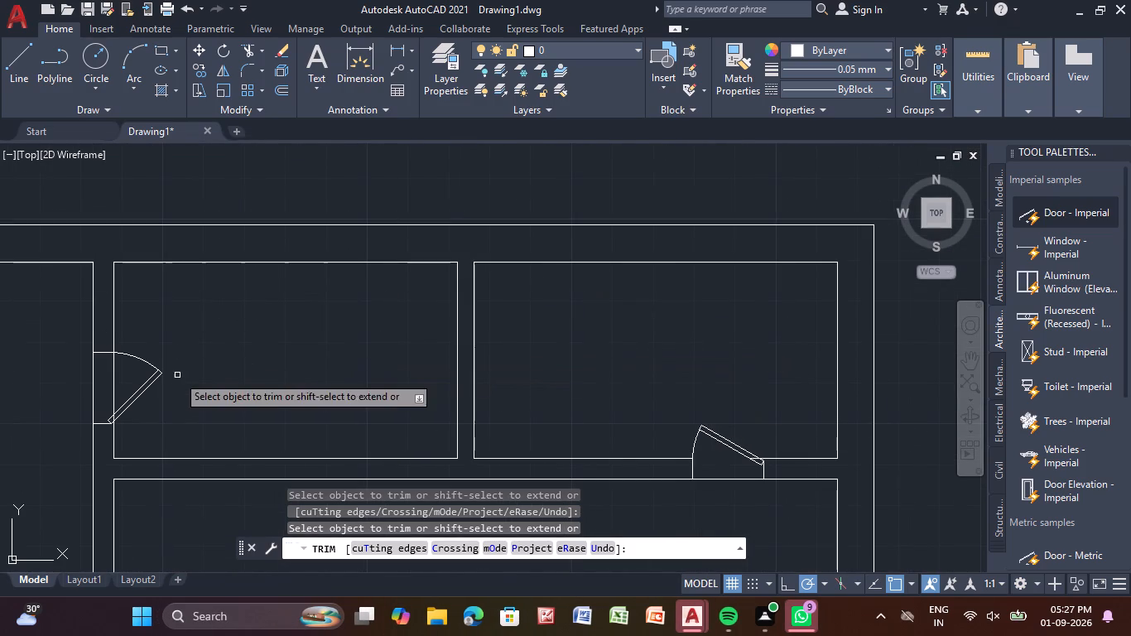
{"action": "middle_click_drag", "start_coordinate": [115, 364], "coordinate": [282, 353]}
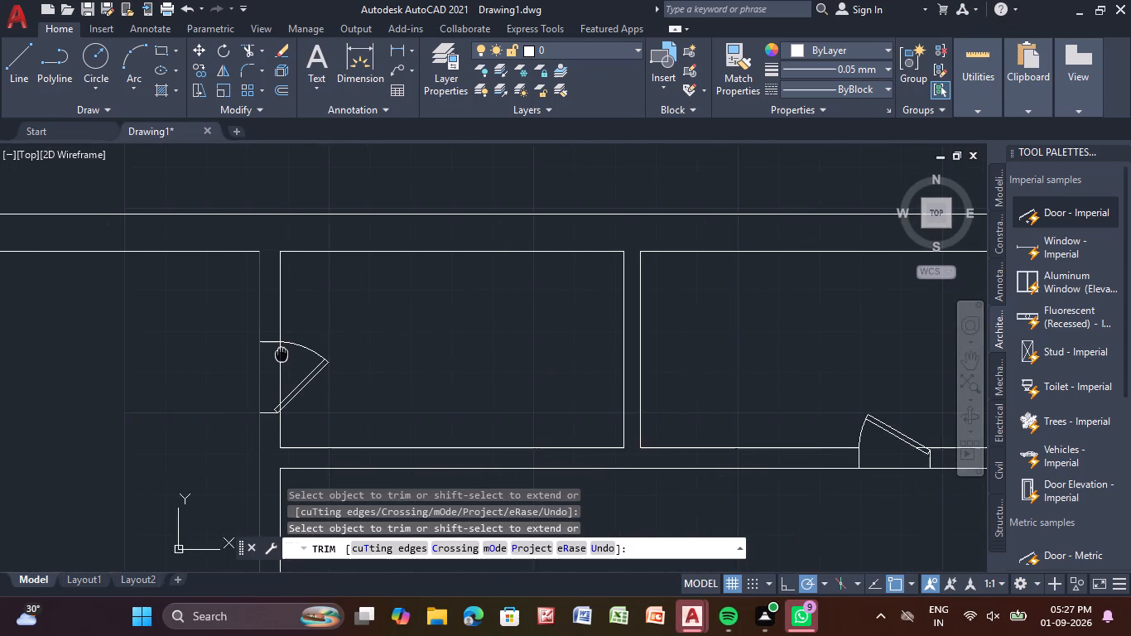
{"action": "middle_click_drag", "start_coordinate": [282, 353], "coordinate": [266, 359]}
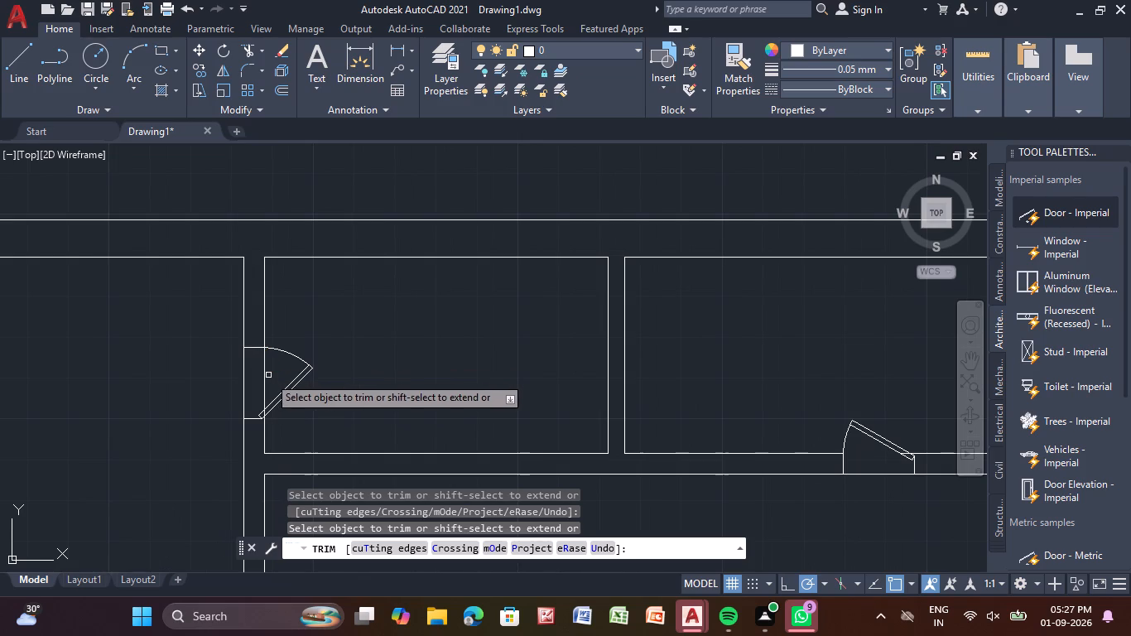
{"action": "left_click", "coordinate": [262, 369]}
{"action": "key", "text": "Escape"}
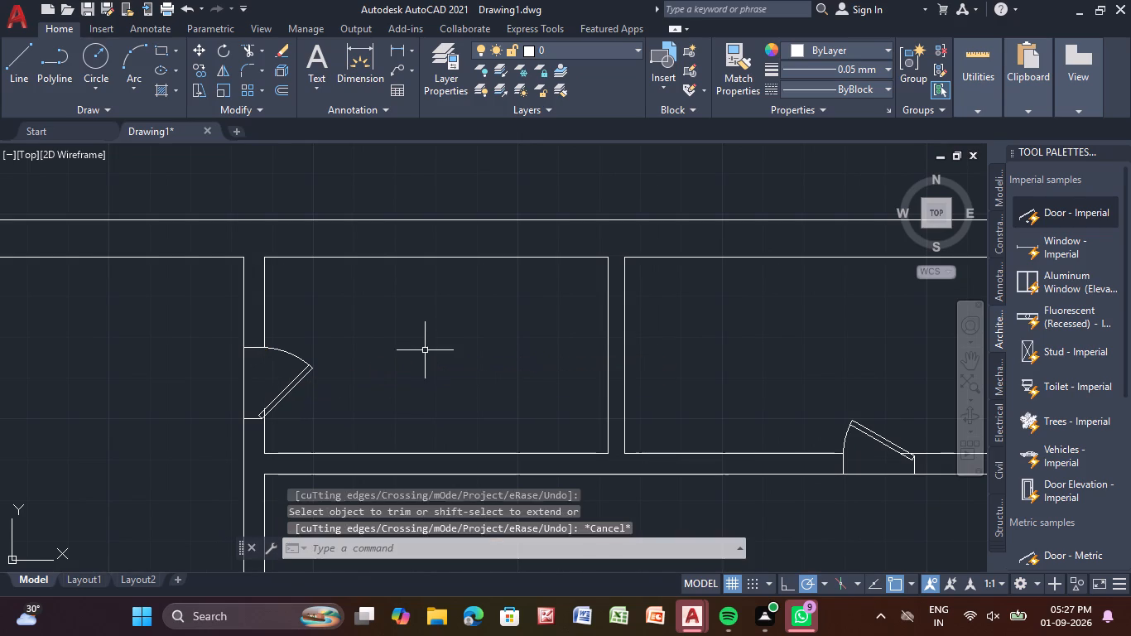
{"action": "key", "text": "Escape"}
{"action": "key", "text": "Escape"}
{"action": "key", "text": "Escape"}
Draw a three-segment helper outline west of that door, joining its two jambs with a vertical side about 1'-5 1/2" long.
{"action": "key", "text": "l"}
{"action": "key", "text": "Return"}
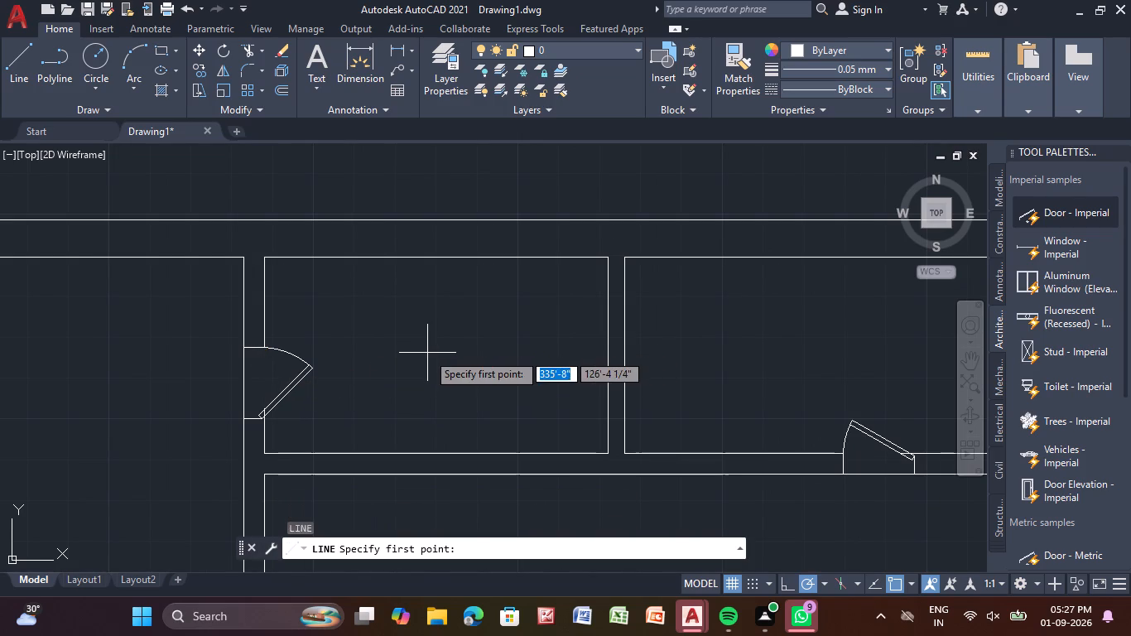
{"action": "middle_click_drag", "start_coordinate": [349, 314], "coordinate": [437, 183]}
{"action": "scroll", "coordinate": [330, 238], "scroll_direction": "up", "scroll_amount": 2}
{"action": "middle_click_drag", "start_coordinate": [339, 221], "coordinate": [338, 233]}
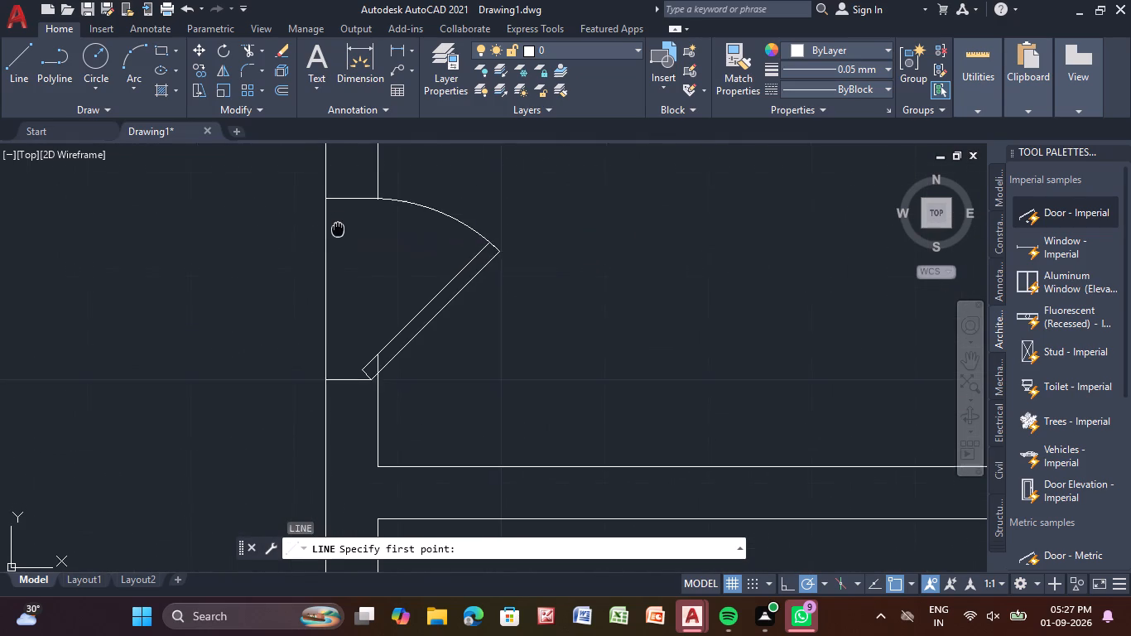
{"action": "middle_click_drag", "start_coordinate": [338, 233], "coordinate": [335, 258]}
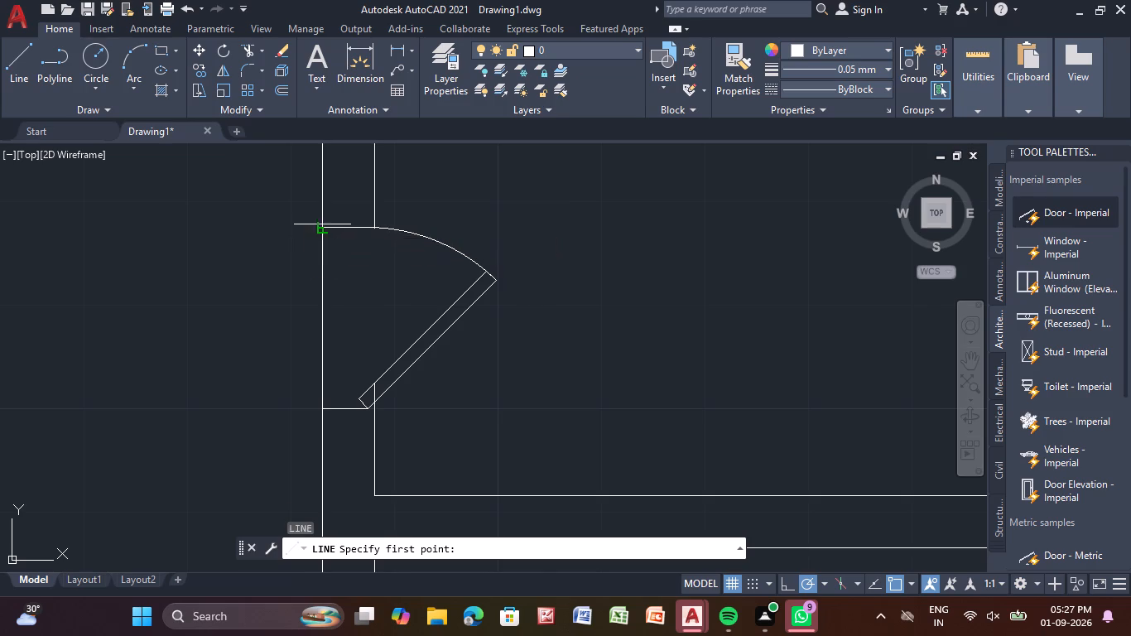
{"action": "left_click", "coordinate": [322, 224]}
{"action": "left_click", "coordinate": [287, 228]}
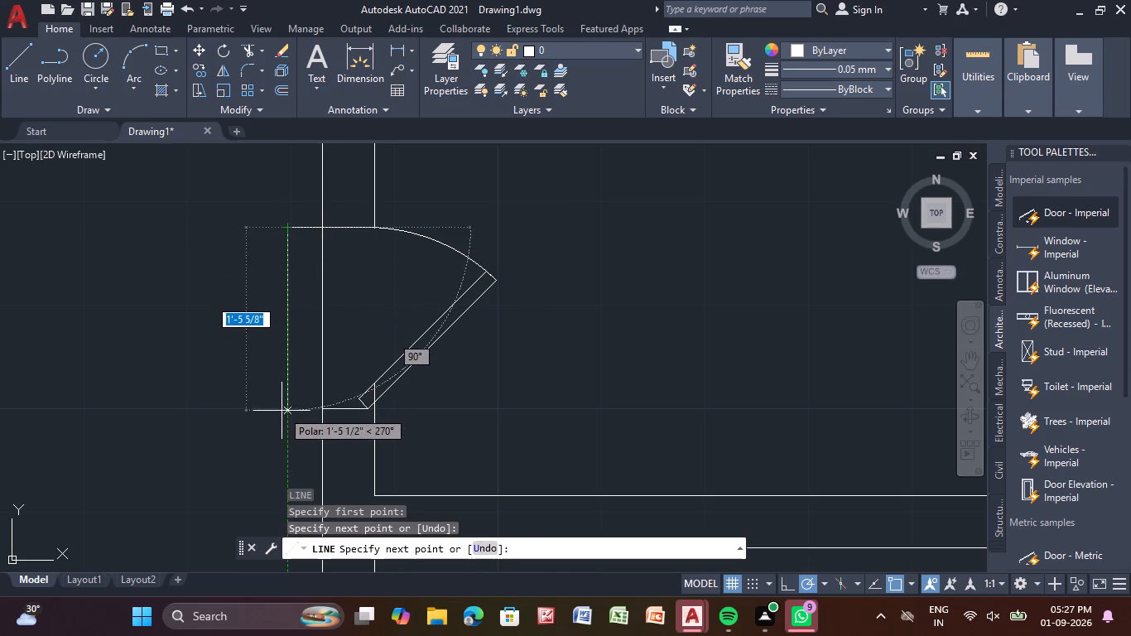
{"action": "left_click", "coordinate": [282, 411]}
{"action": "left_click", "coordinate": [333, 409]}
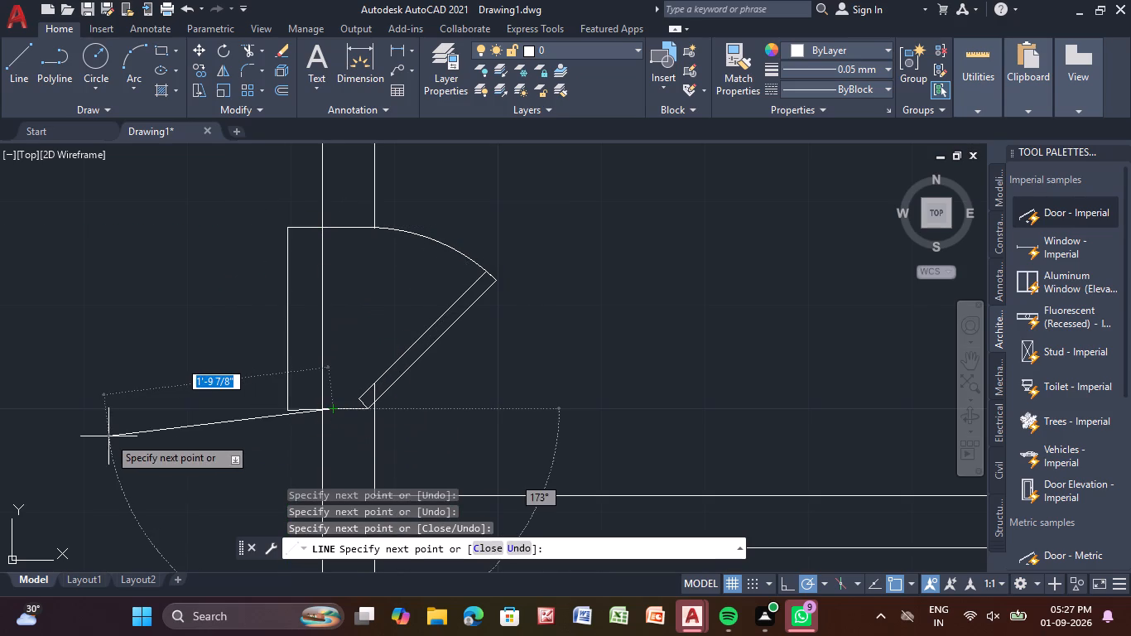
{"action": "key", "text": "Escape"}
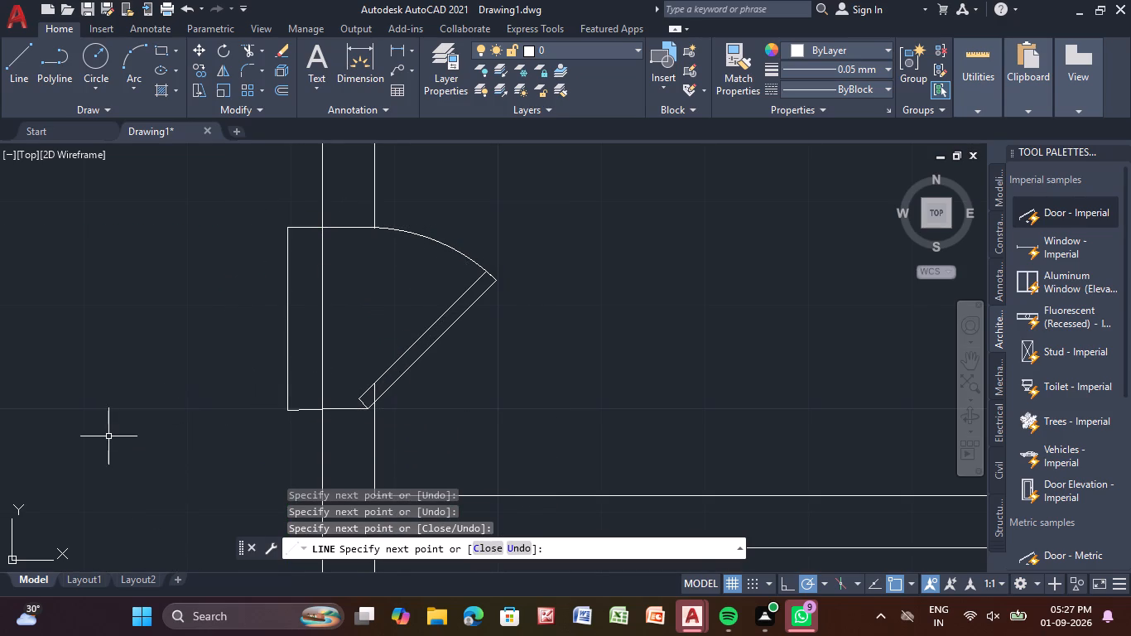
Trim the partition's west line across the door opening and remove the three helper segments.
{"action": "left_click_drag", "start_coordinate": [240, 41], "coordinate": [243, 67]}
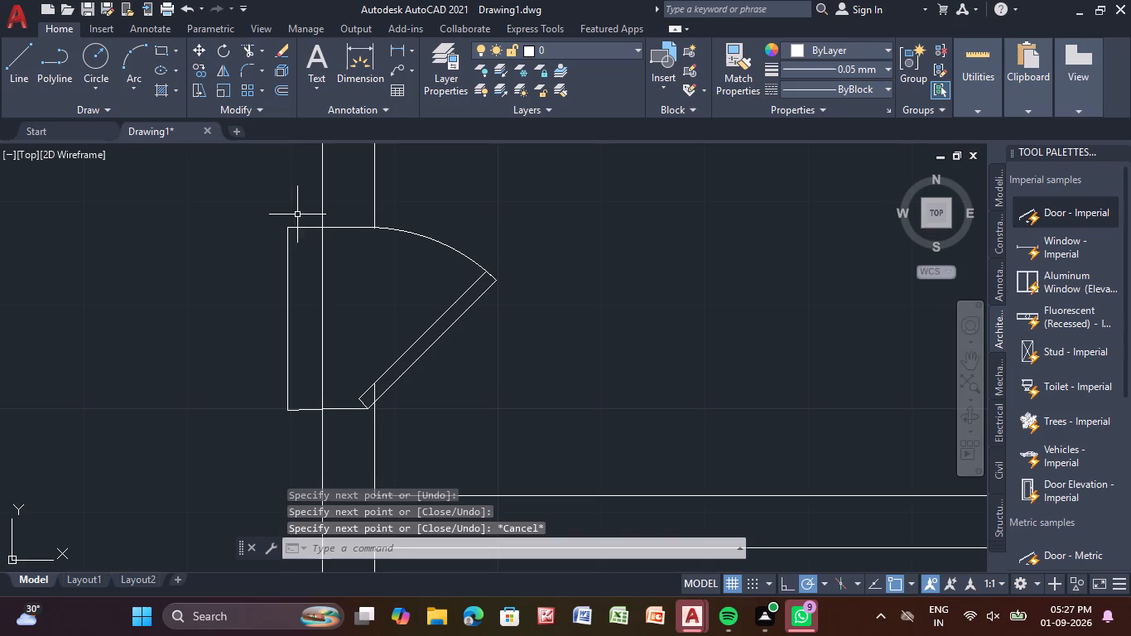
{"action": "left_click", "coordinate": [248, 55]}
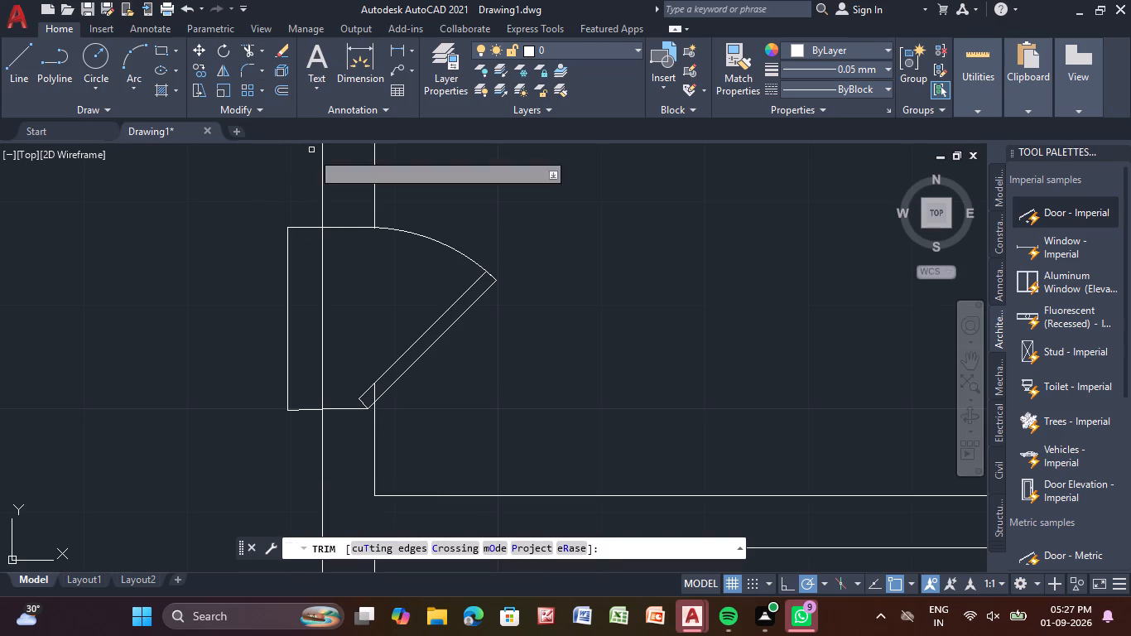
{"action": "left_click", "coordinate": [326, 281]}
{"action": "left_click", "coordinate": [310, 282]}
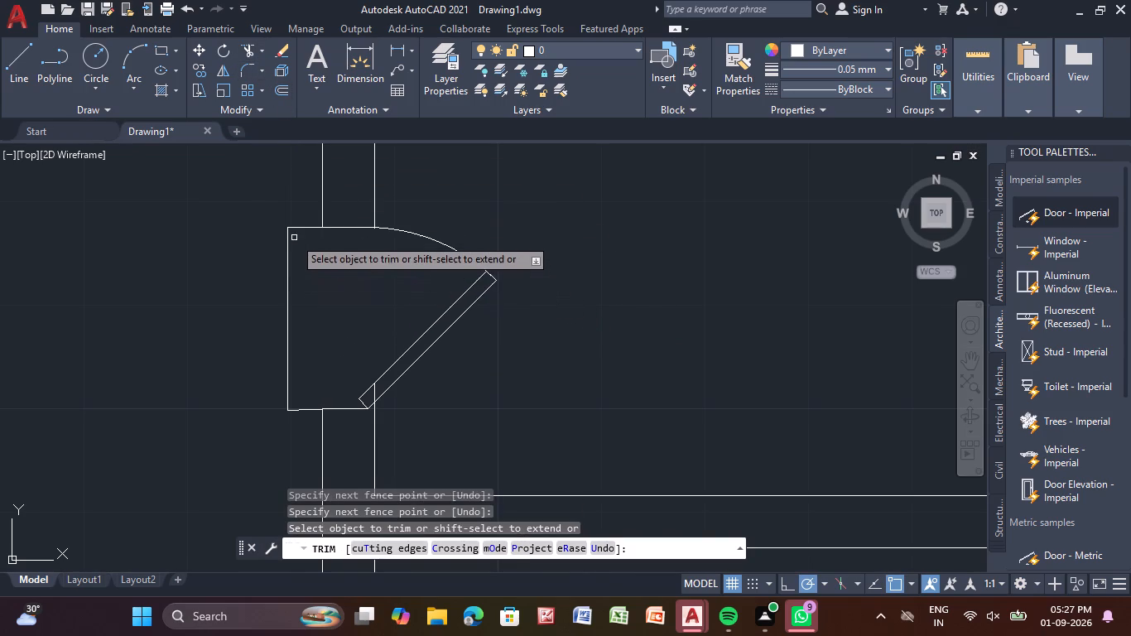
{"action": "left_click", "coordinate": [300, 226]}
{"action": "left_click_drag", "start_coordinate": [283, 263], "coordinate": [330, 270]}
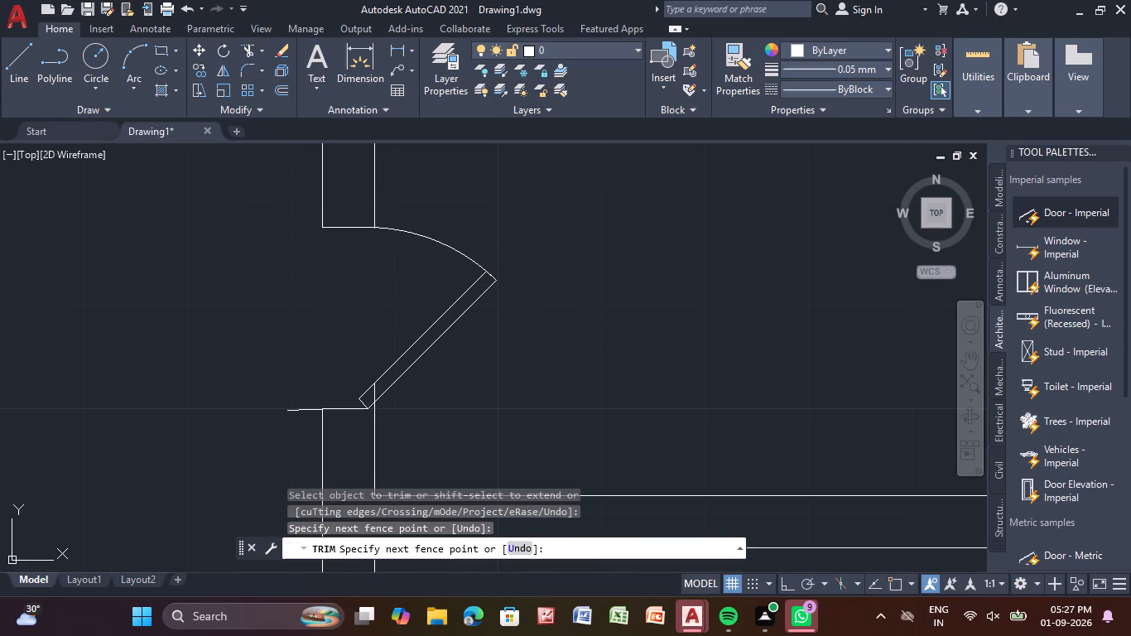
{"action": "left_click", "coordinate": [298, 409]}
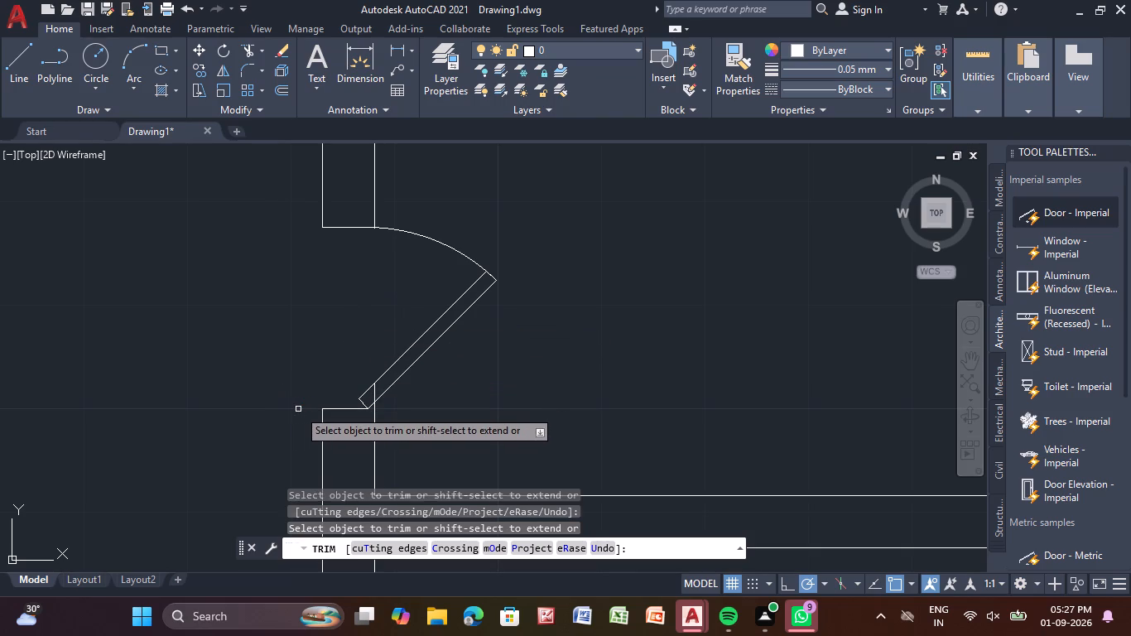
Trim the short piece of the partition's east line lying inside the door leaf.
{"action": "scroll", "coordinate": [368, 397], "scroll_direction": "up", "scroll_amount": 4}
{"action": "left_click_drag", "start_coordinate": [391, 379], "coordinate": [399, 370]}
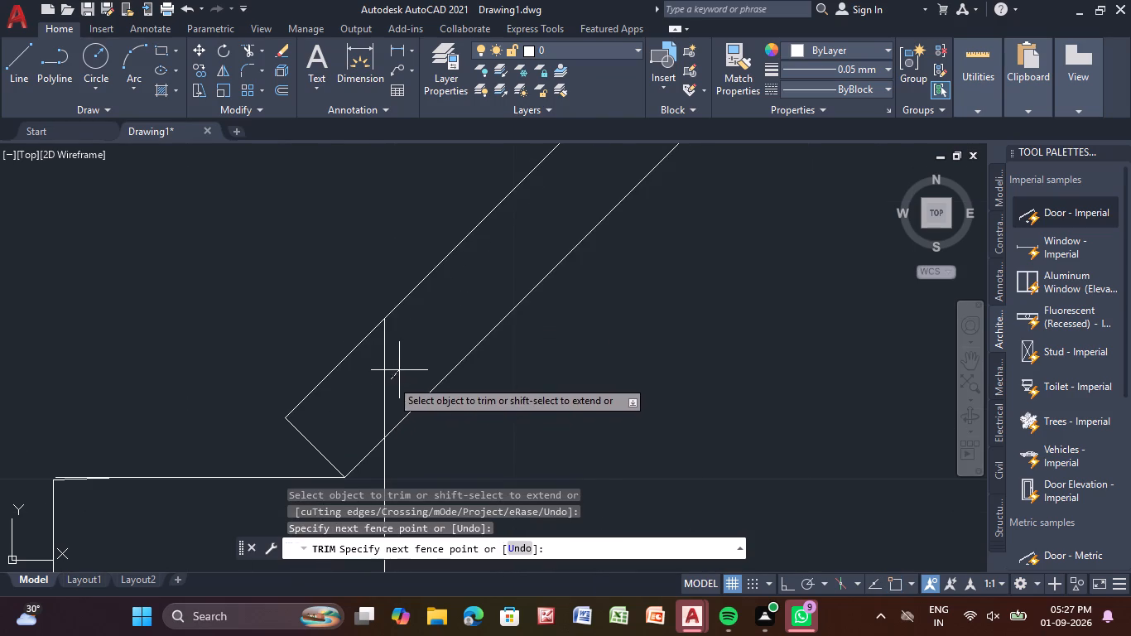
{"action": "left_click_drag", "start_coordinate": [399, 370], "coordinate": [371, 379]}
Remove the slanted helper remnant at the west end of the door's lower jamb.
{"action": "scroll", "coordinate": [422, 407], "scroll_direction": "down", "scroll_amount": 3}
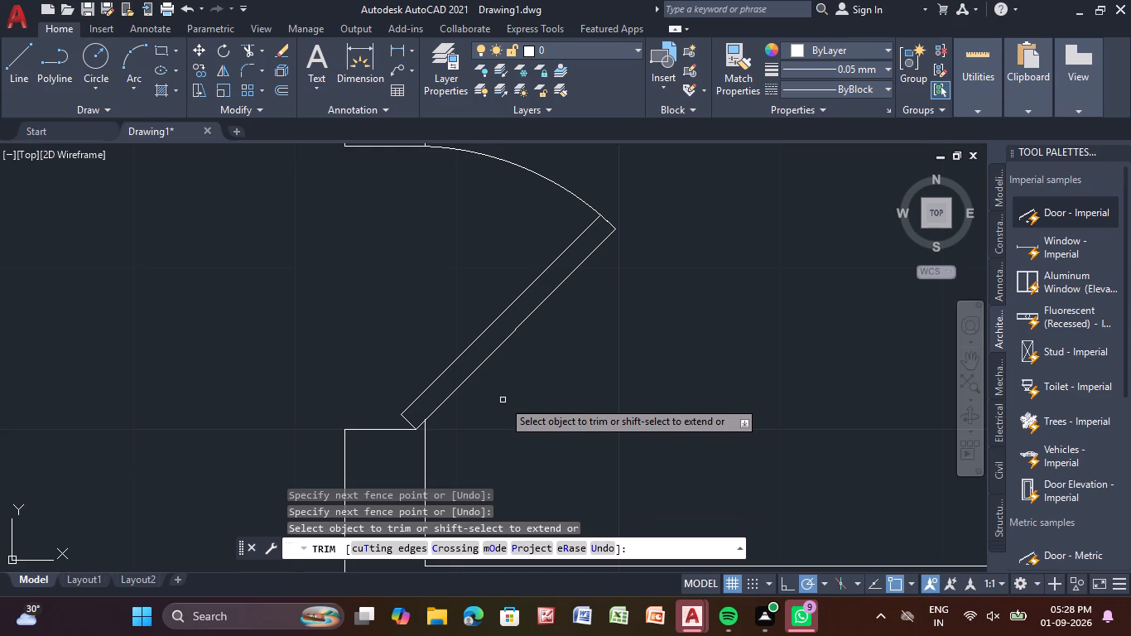
{"action": "scroll", "coordinate": [505, 402], "scroll_direction": "down", "scroll_amount": 2}
{"action": "scroll", "coordinate": [487, 410], "scroll_direction": "up", "scroll_amount": 3}
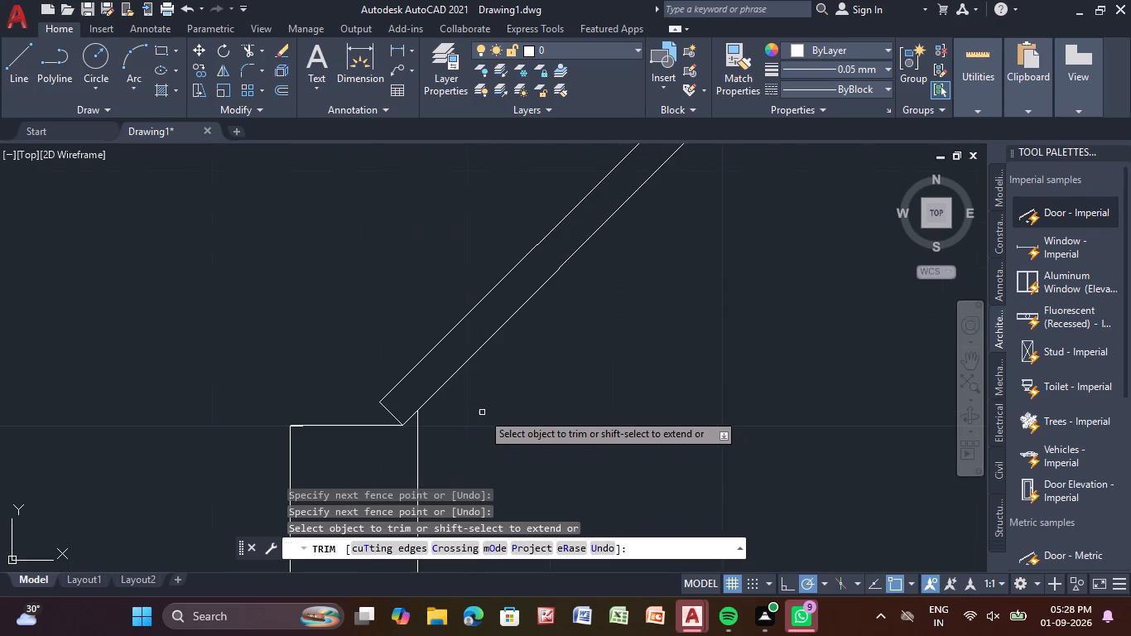
{"action": "scroll", "coordinate": [477, 412], "scroll_direction": "up", "scroll_amount": 1}
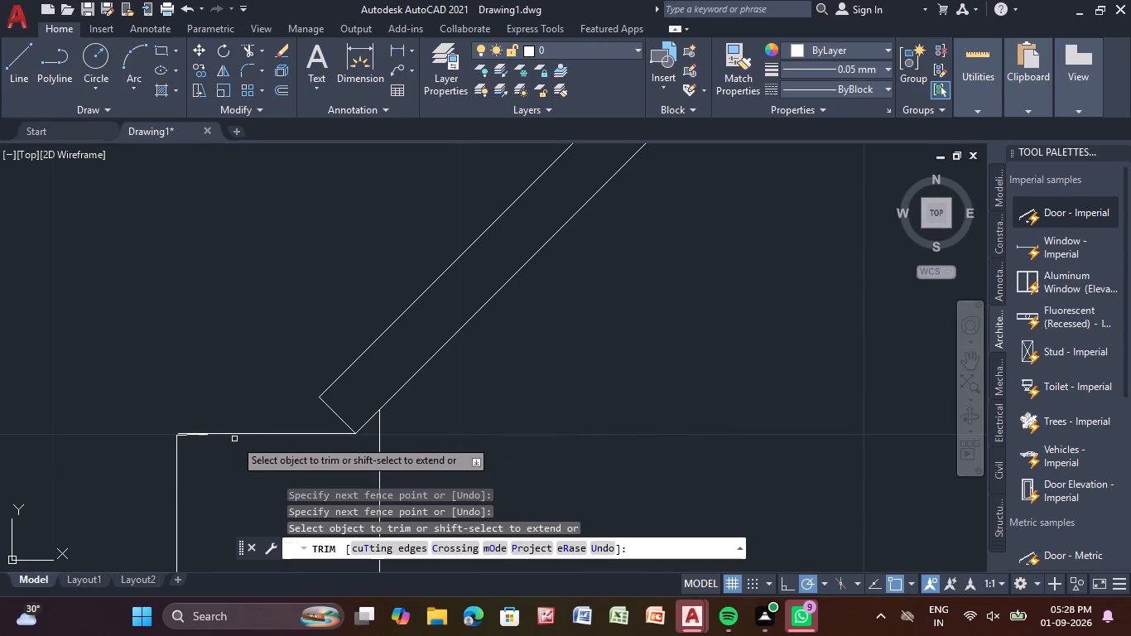
{"action": "scroll", "coordinate": [233, 438], "scroll_direction": "up", "scroll_amount": 2}
{"action": "middle_click_drag", "start_coordinate": [233, 438], "coordinate": [426, 304]}
{"action": "scroll", "coordinate": [369, 310], "scroll_direction": "up", "scroll_amount": 2}
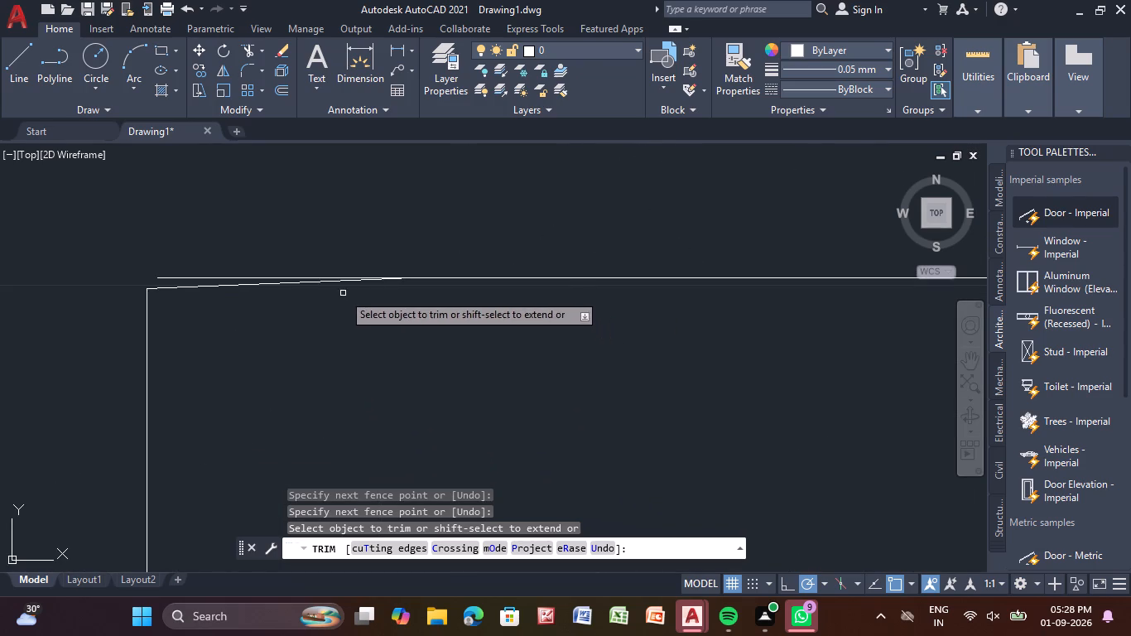
{"action": "left_click", "coordinate": [296, 282]}
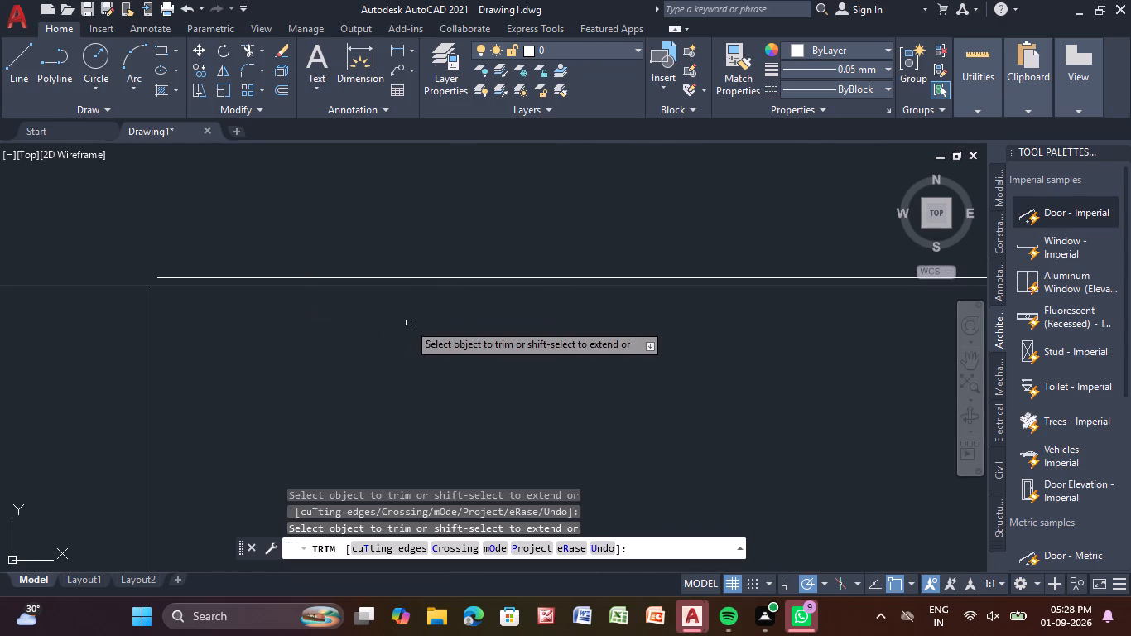
{"action": "key", "text": "Escape"}
{"action": "key", "text": "Escape"}
{"action": "key", "text": "Escape"}
{"action": "key", "text": "Escape"}
Draw two tiny connected segments closing the corner between the trimmed west wall line and the door's lower jamb.
{"action": "key", "text": "l"}
{"action": "key", "text": "Return"}
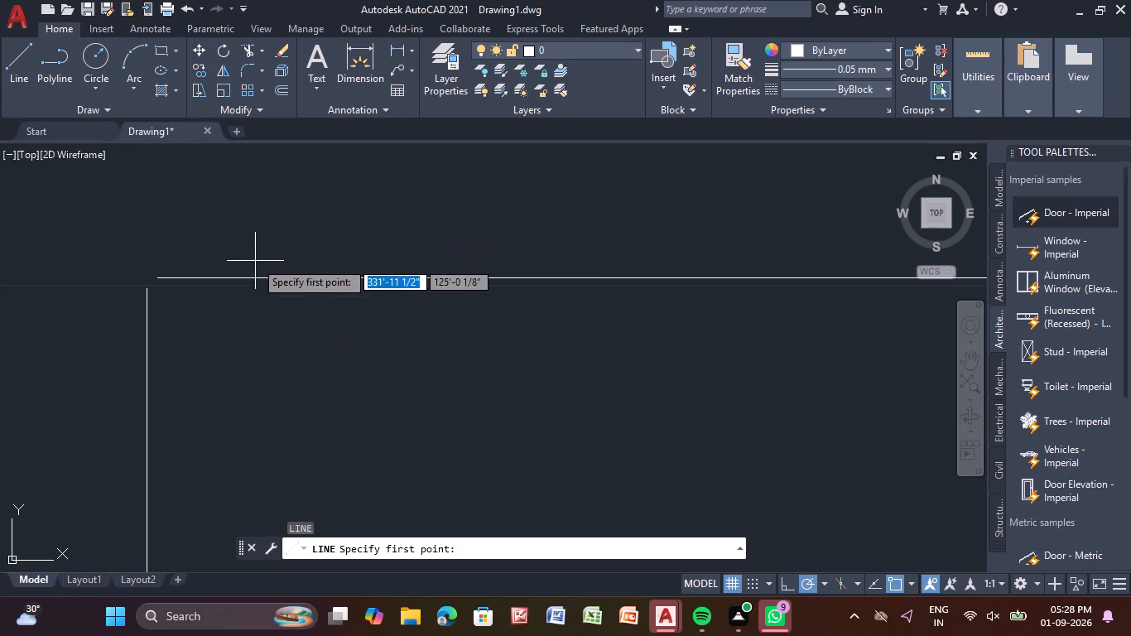
{"action": "scroll", "coordinate": [144, 297], "scroll_direction": "up", "scroll_amount": 3}
{"action": "left_click", "coordinate": [141, 266]}
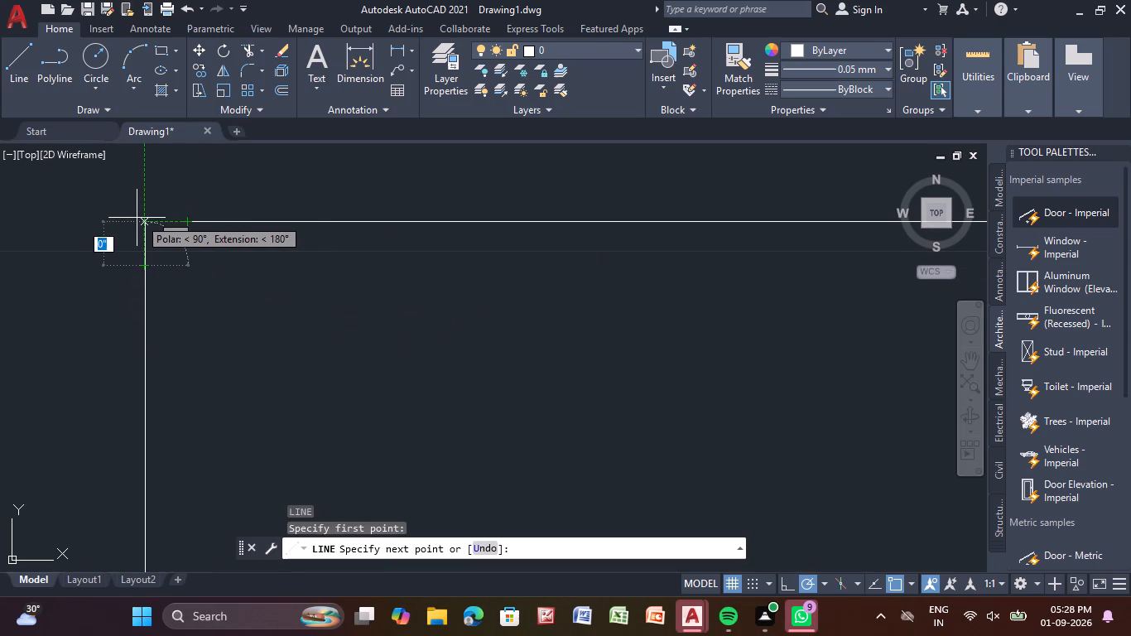
{"action": "left_click", "coordinate": [144, 220]}
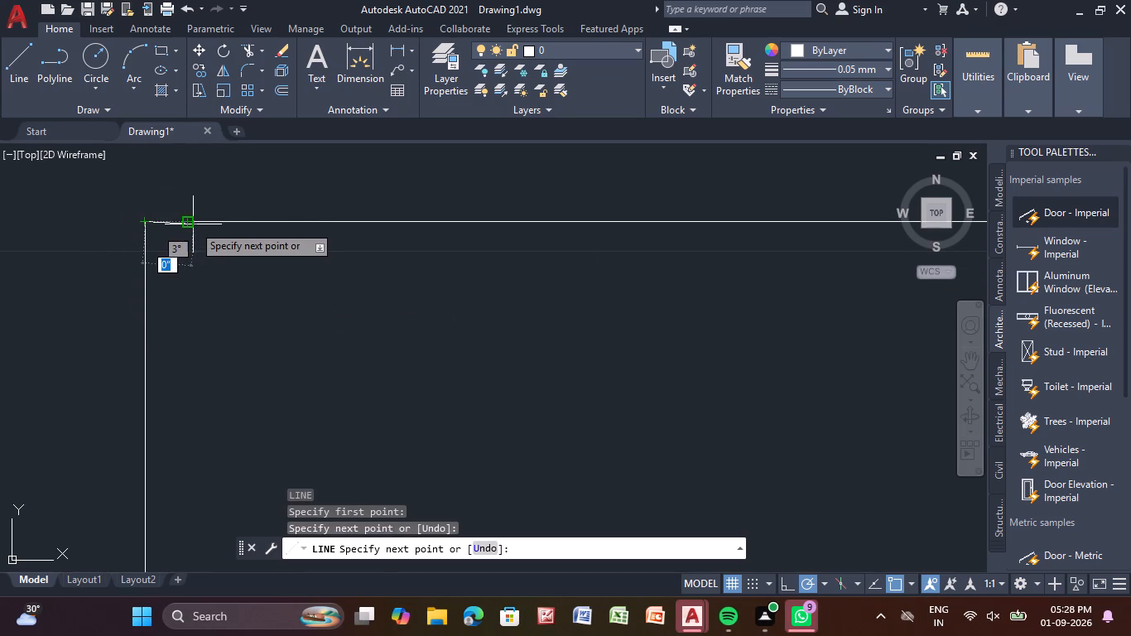
{"action": "scroll", "coordinate": [187, 223], "scroll_direction": "up", "scroll_amount": 1}
{"action": "left_click", "coordinate": [187, 223]}
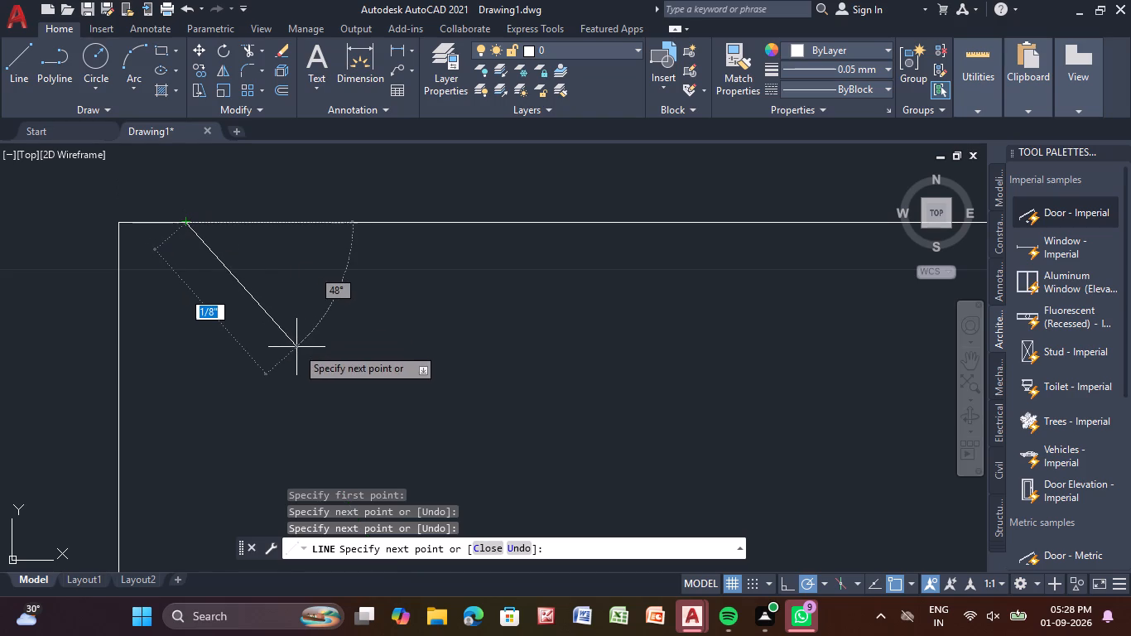
{"action": "key", "text": "Escape"}
{"action": "key", "text": "Escape"}
{"action": "scroll", "coordinate": [295, 347], "scroll_direction": "down", "scroll_amount": 2}
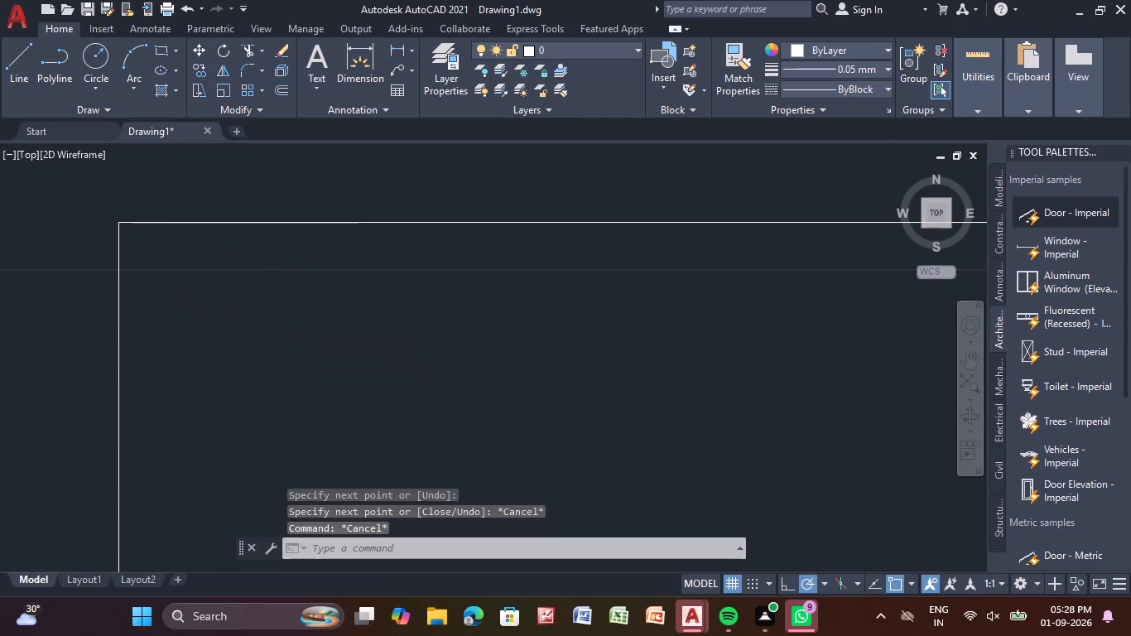
Draw three connected helper segments below the northeast room's door, from the west jamb's lower end to the east jamb's.
{"action": "scroll", "coordinate": [295, 347], "scroll_direction": "down", "scroll_amount": 5}
{"action": "scroll", "coordinate": [353, 290], "scroll_direction": "down", "scroll_amount": 3}
{"action": "middle_click_drag", "start_coordinate": [359, 274], "coordinate": [307, 386]}
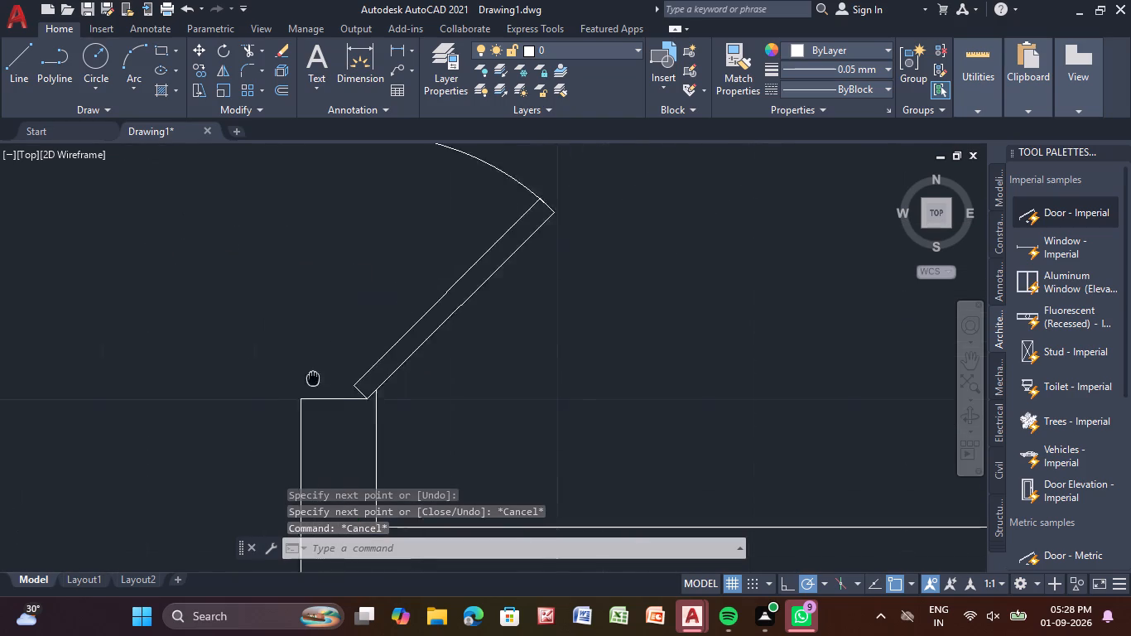
{"action": "middle_click_drag", "start_coordinate": [307, 386], "coordinate": [296, 404]}
{"action": "scroll", "coordinate": [282, 349], "scroll_direction": "down", "scroll_amount": 2}
{"action": "scroll", "coordinate": [442, 332], "scroll_direction": "down", "scroll_amount": 2}
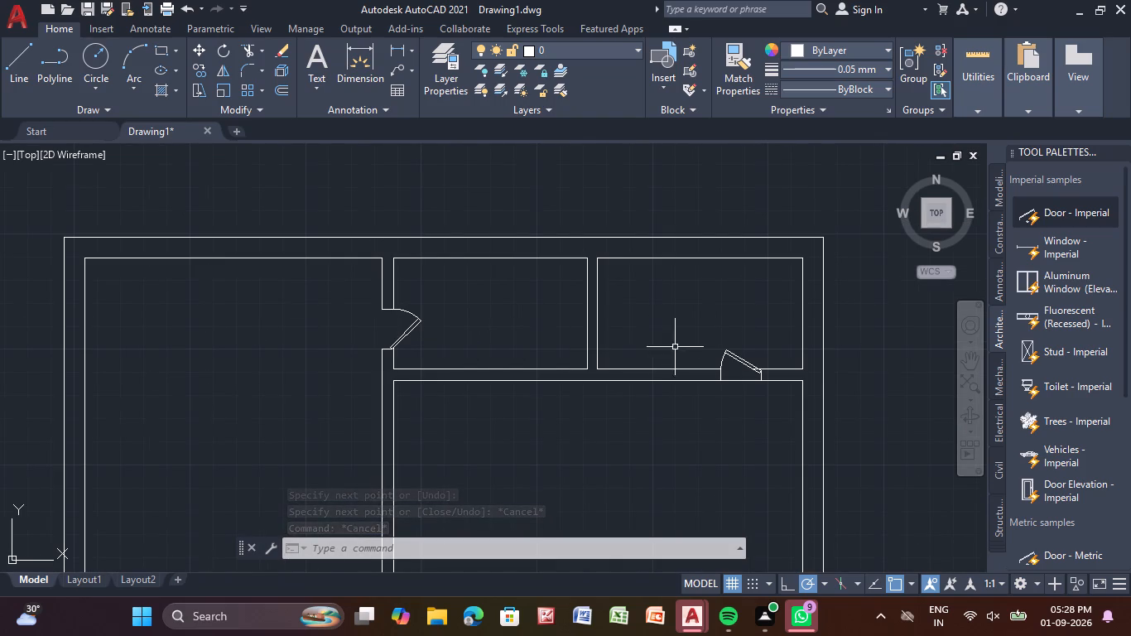
{"action": "scroll", "coordinate": [761, 370], "scroll_direction": "up", "scroll_amount": 2}
{"action": "key", "text": "l"}
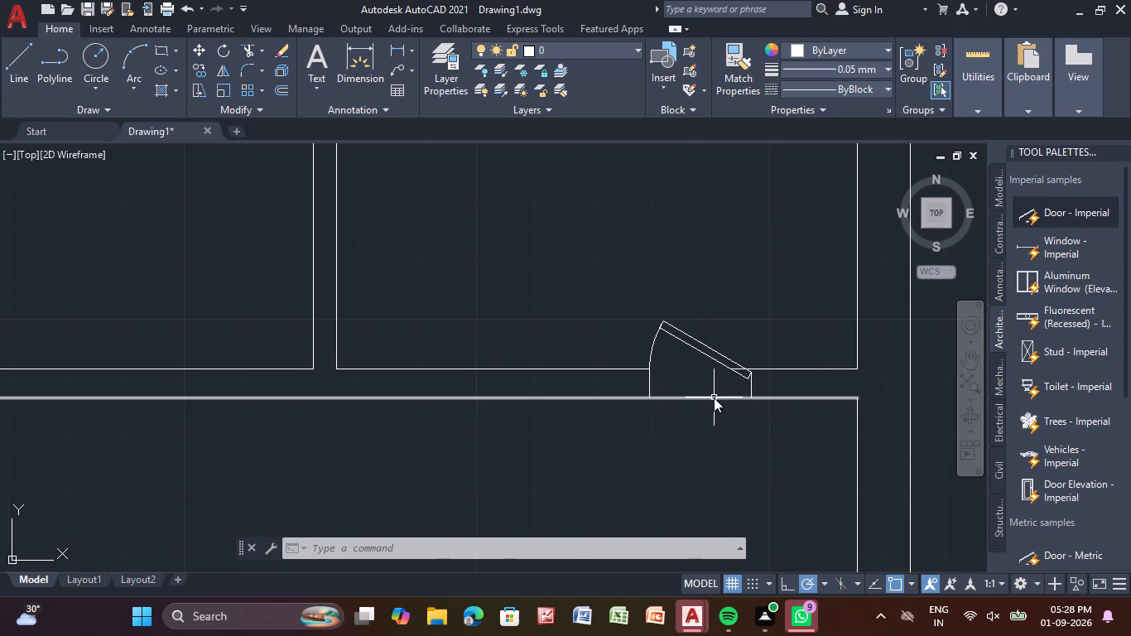
{"action": "key", "text": "Return"}
{"action": "scroll", "coordinate": [655, 402], "scroll_direction": "up", "scroll_amount": 2}
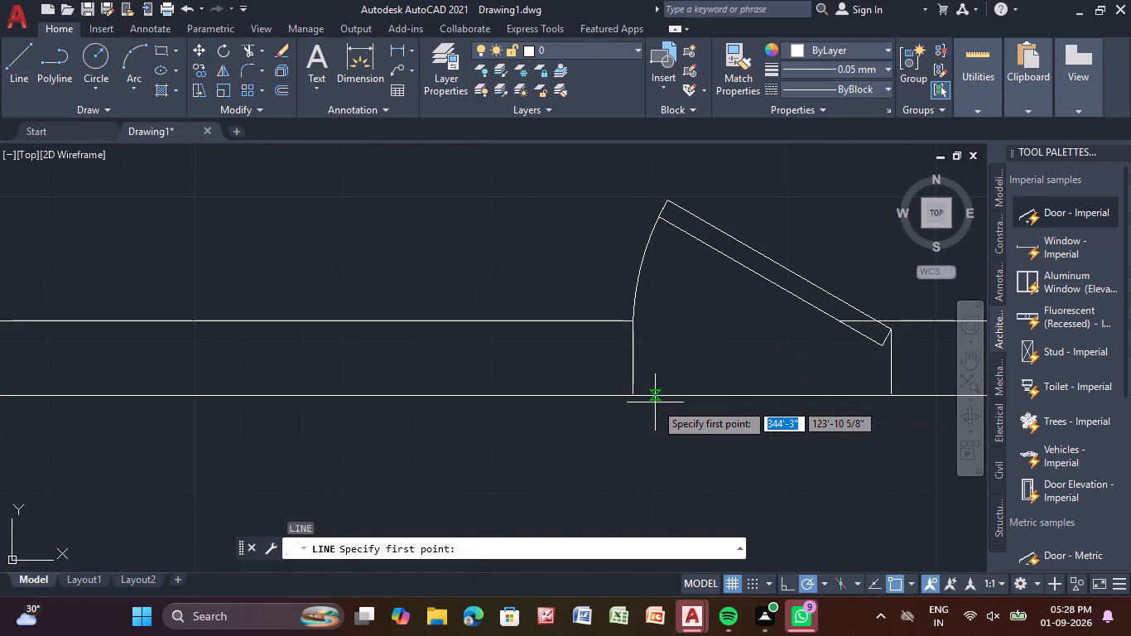
{"action": "left_click", "coordinate": [631, 393]}
{"action": "left_click_drag", "start_coordinate": [684, 439], "coordinate": [691, 437]}
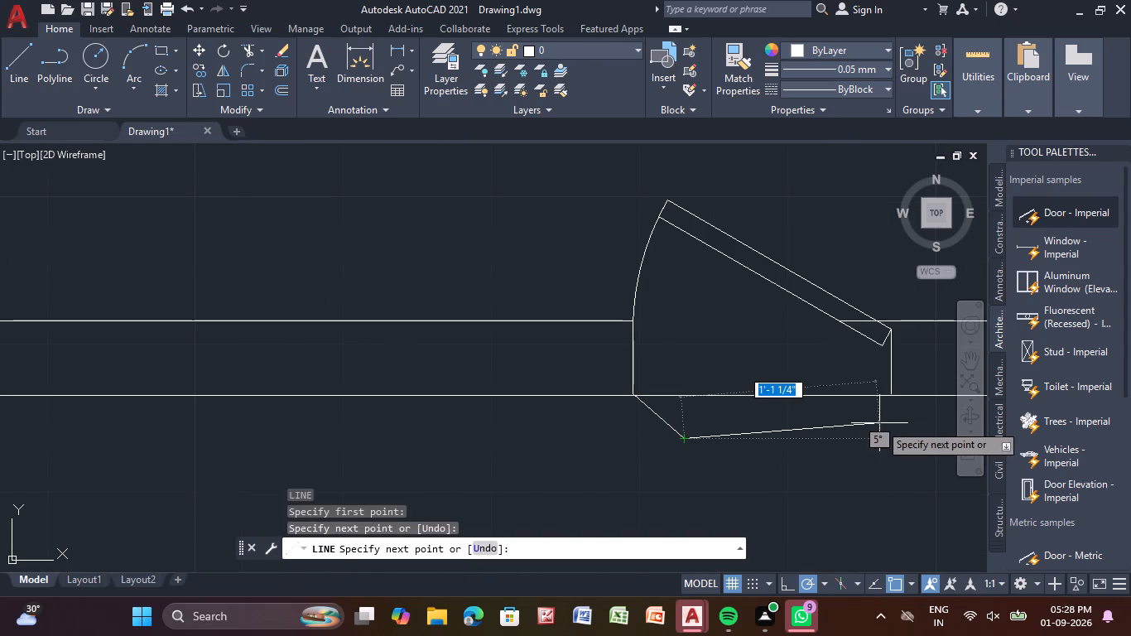
{"action": "left_click", "coordinate": [884, 438]}
{"action": "left_click", "coordinate": [888, 397]}
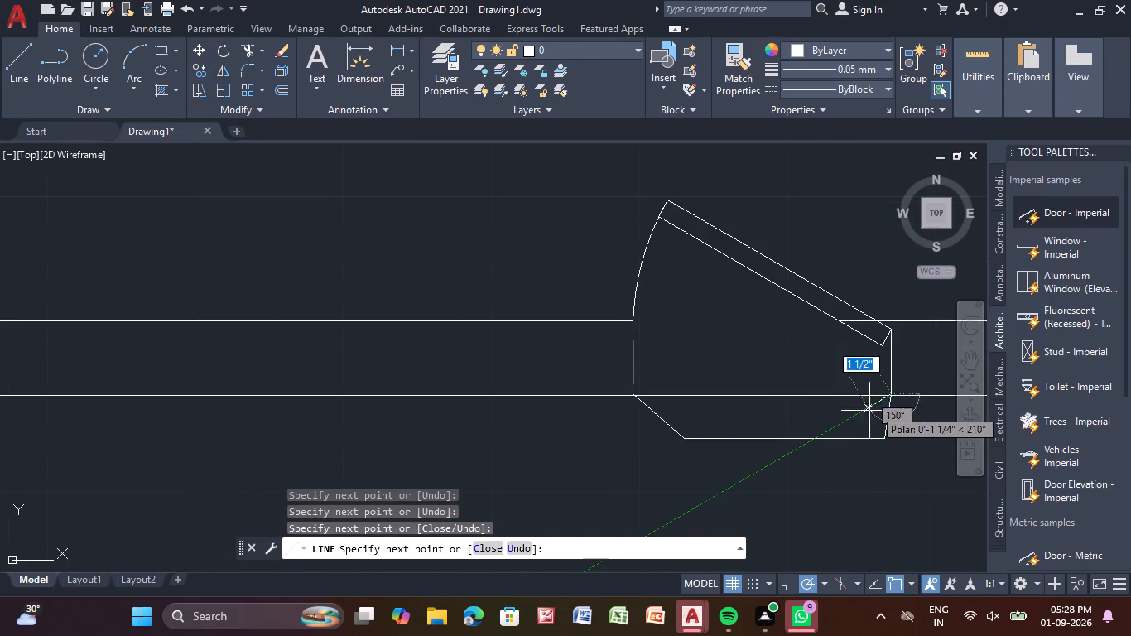
{"action": "key", "text": "Escape"}
{"action": "key", "text": "Escape"}
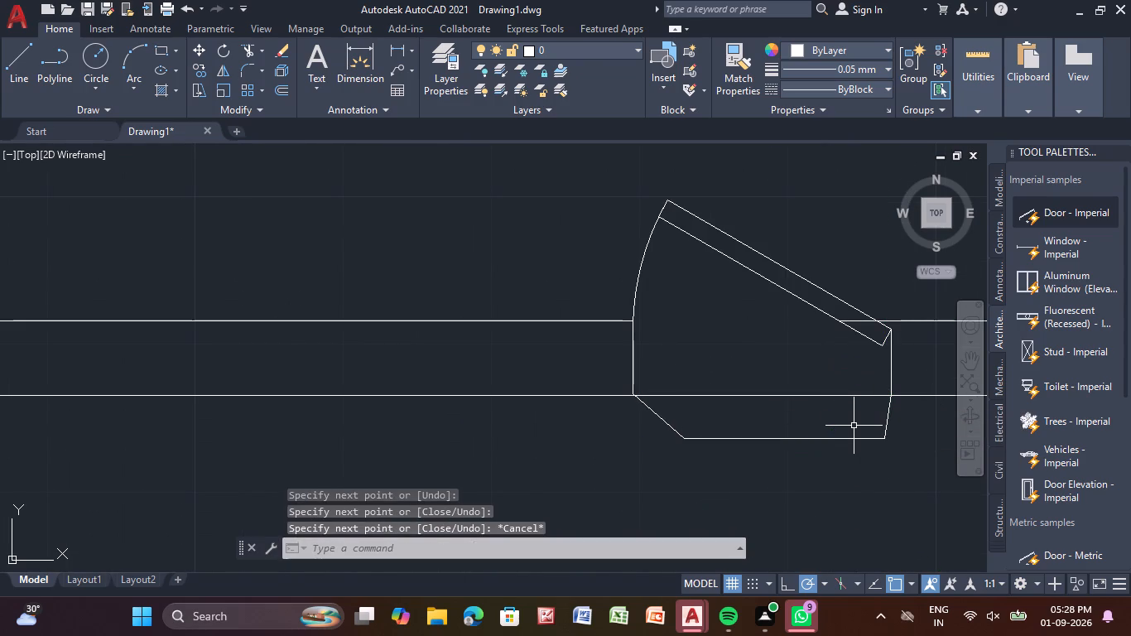
Trim the partition's lower line across the northeast room's door opening and remove the three helper segments.
{"action": "left_click", "coordinate": [243, 51]}
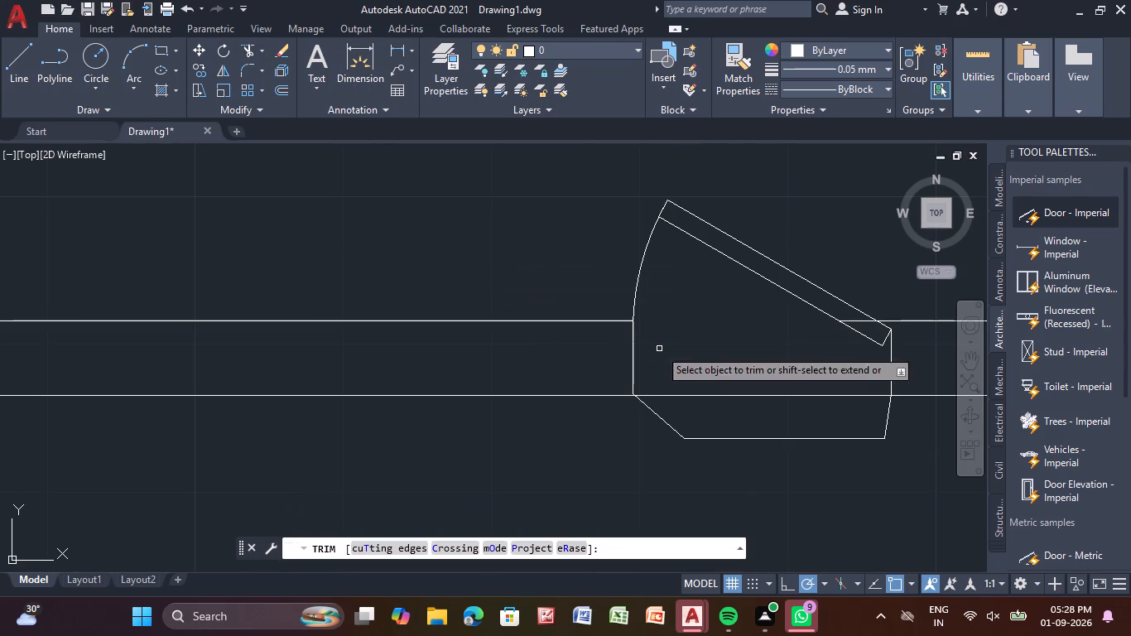
{"action": "left_click", "coordinate": [720, 397]}
{"action": "left_click", "coordinate": [726, 437]}
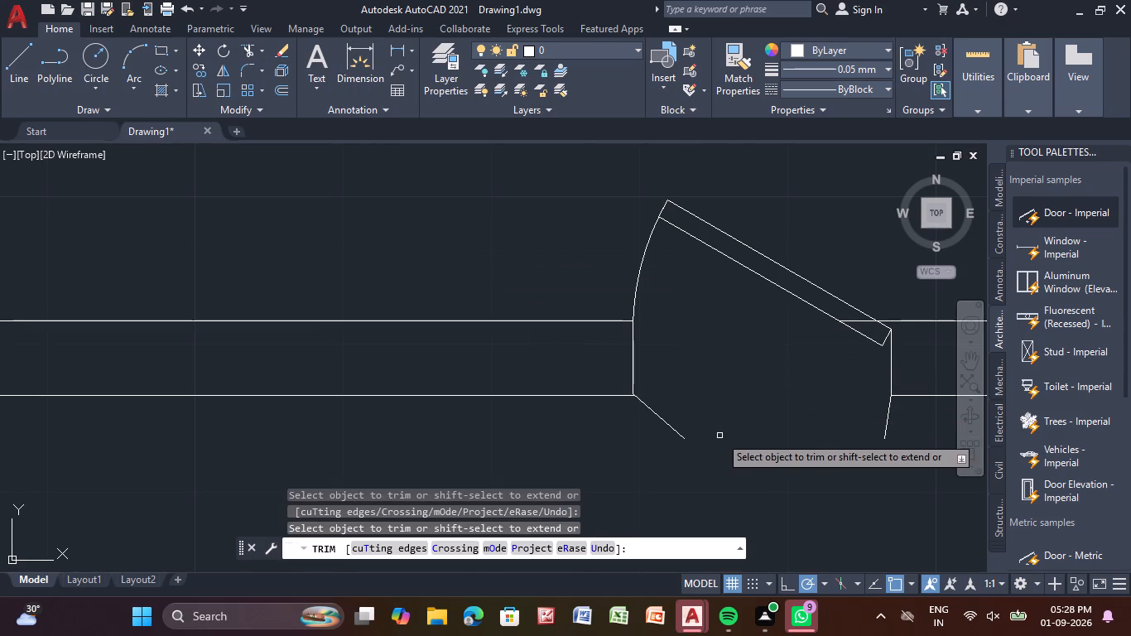
{"action": "left_click_drag", "start_coordinate": [717, 419], "coordinate": [517, 471]}
{"action": "left_click_drag", "start_coordinate": [876, 407], "coordinate": [913, 412]}
Trim the short piece of the partition's upper line lying inside the door leaf.
{"action": "scroll", "coordinate": [827, 281], "scroll_direction": "up", "scroll_amount": 3}
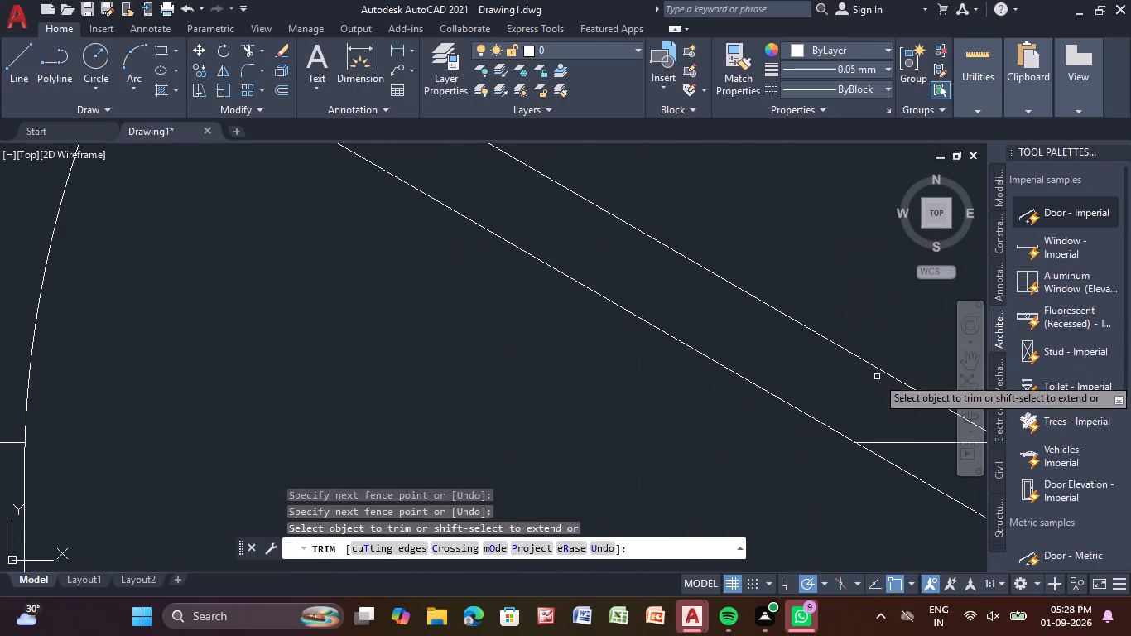
{"action": "middle_click_drag", "start_coordinate": [826, 415], "coordinate": [519, 254]}
{"action": "left_click_drag", "start_coordinate": [585, 272], "coordinate": [647, 293]}
Remove the slanted helper remnant at the lower end of the door's west jamb.
{"action": "scroll", "coordinate": [647, 293], "scroll_direction": "down", "scroll_amount": 3}
{"action": "scroll", "coordinate": [612, 350], "scroll_direction": "down", "scroll_amount": 1}
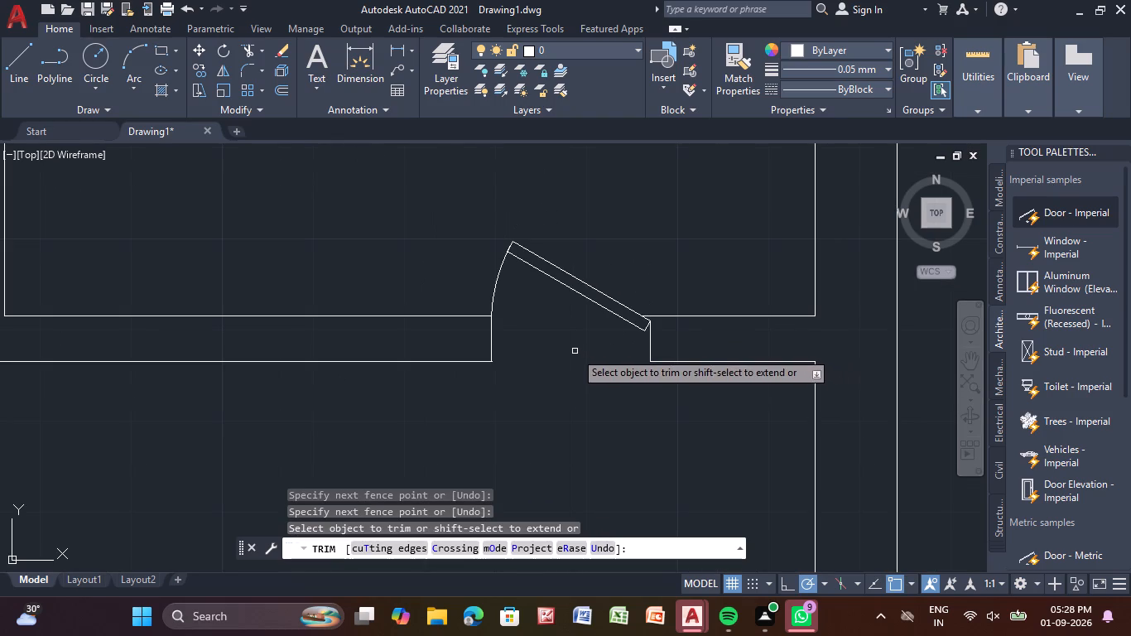
{"action": "middle_click_drag", "start_coordinate": [574, 351], "coordinate": [579, 284]}
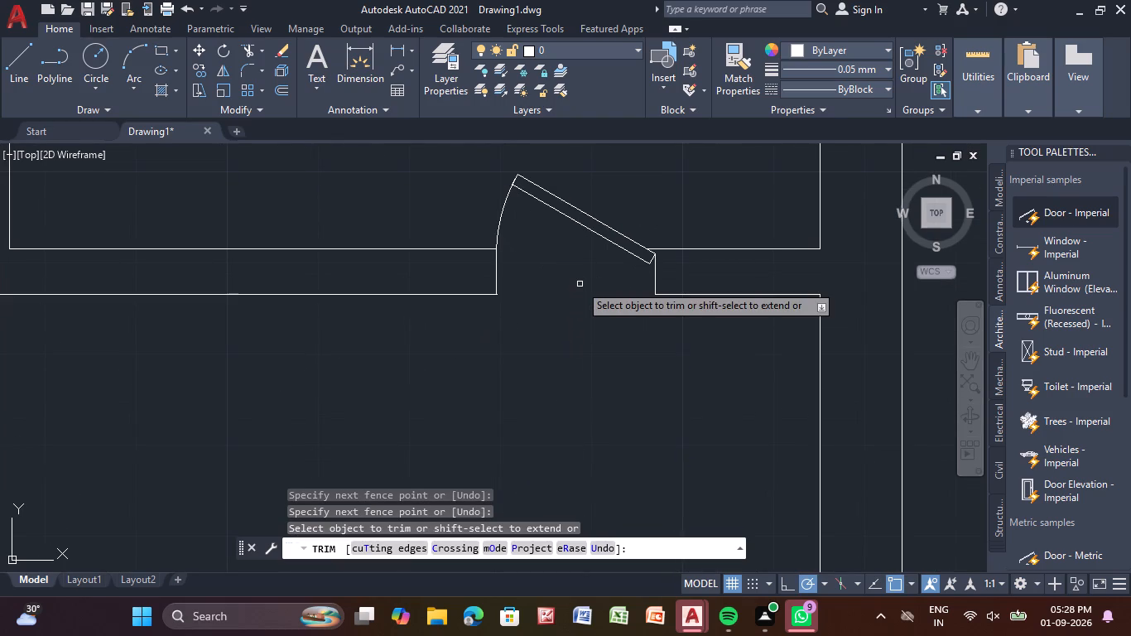
{"action": "scroll", "coordinate": [492, 311], "scroll_direction": "up", "scroll_amount": 4}
{"action": "middle_click_drag", "start_coordinate": [507, 253], "coordinate": [503, 300]}
{"action": "scroll", "coordinate": [481, 267], "scroll_direction": "up", "scroll_amount": 3}
{"action": "left_click", "coordinate": [491, 226]}
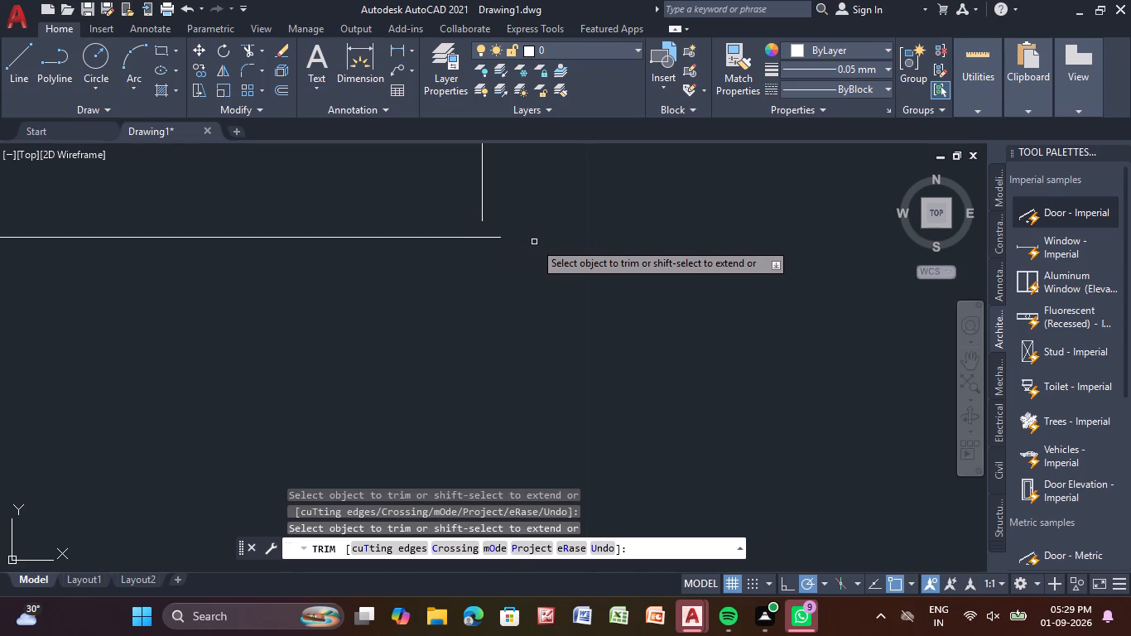
{"action": "key", "text": "Escape"}
{"action": "key", "text": "Escape"}
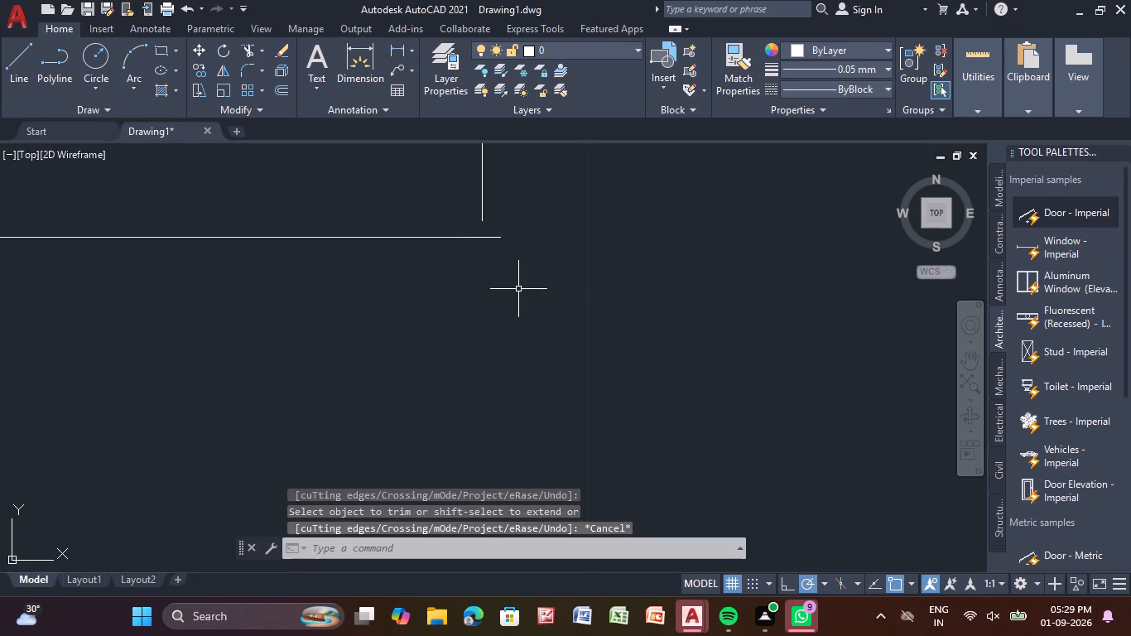
Draw a tiny vertical segment extending the west jamb down to the partition's lower line.
{"action": "key", "text": "l"}
{"action": "key", "text": "Return"}
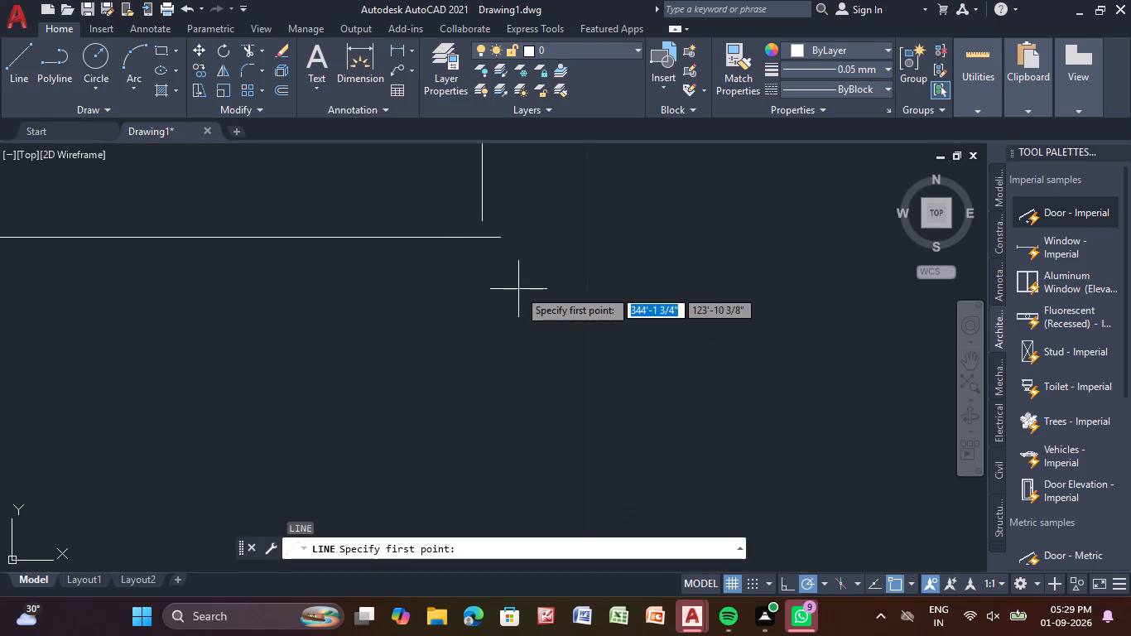
{"action": "left_click_drag", "start_coordinate": [479, 217], "coordinate": [482, 230]}
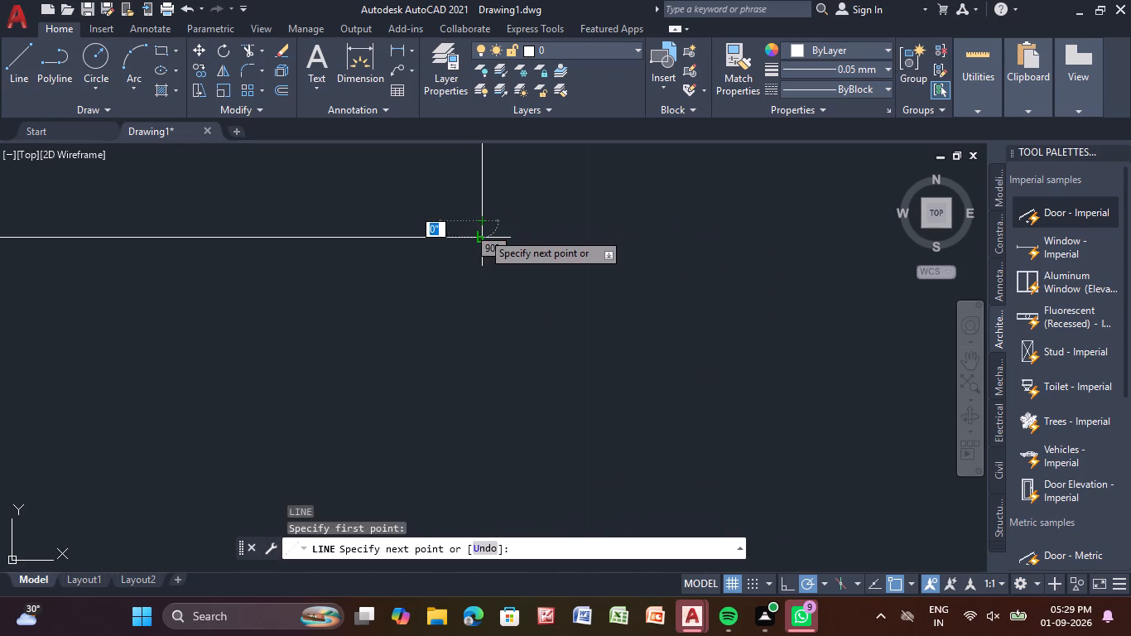
{"action": "left_click", "coordinate": [482, 239]}
{"action": "key", "text": "Escape"}
{"action": "key", "text": "Escape"}
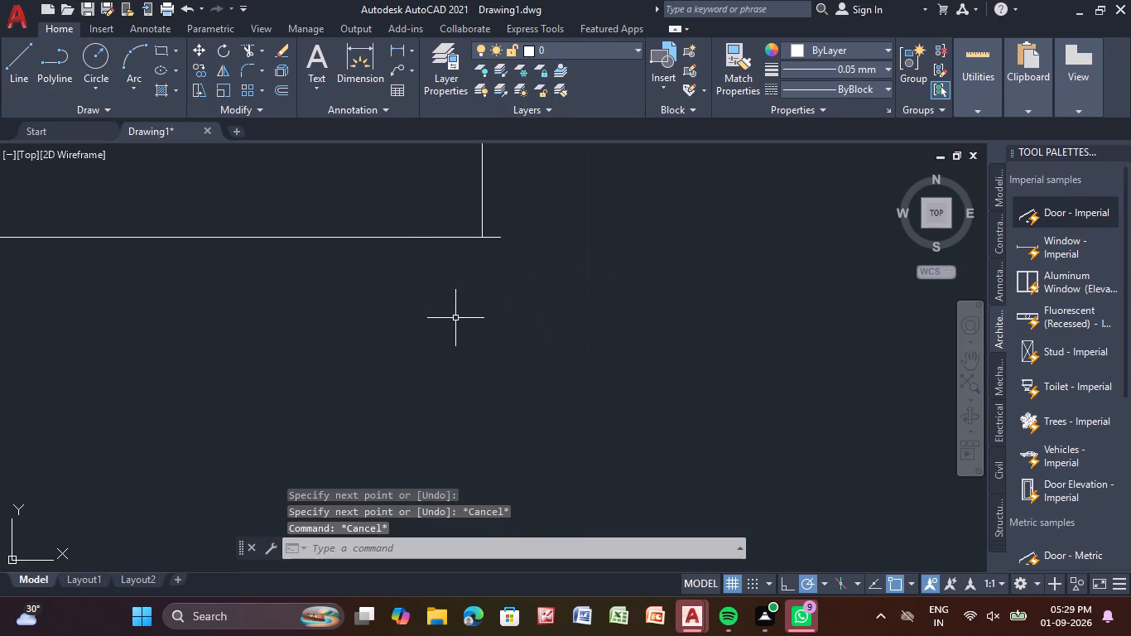
Trim the partition's lower line where it overhangs past the west jamb into the opening.
{"action": "type", "text": "TR"}
{"action": "key", "text": "Return"}
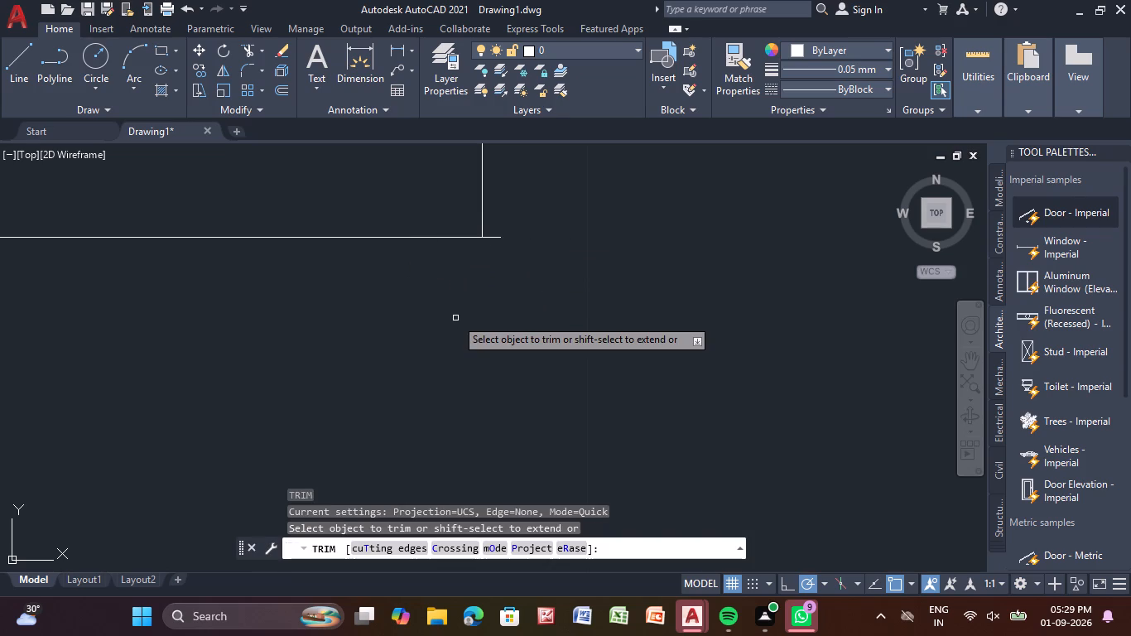
{"action": "left_click", "coordinate": [495, 238]}
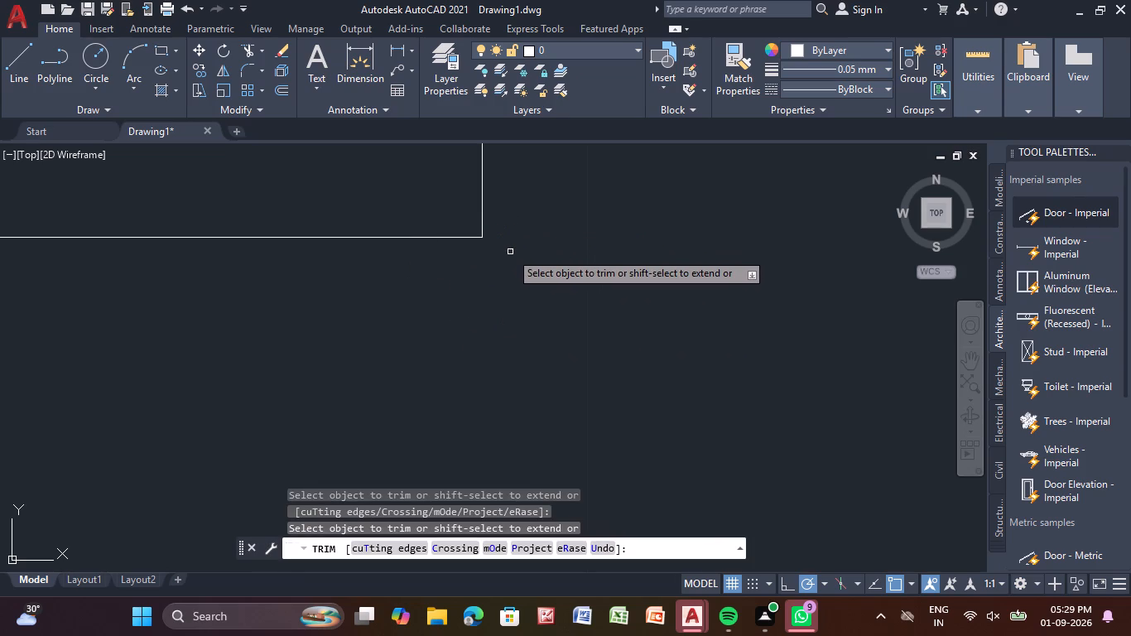
{"action": "key", "text": "Escape"}
{"action": "key", "text": "Escape"}
Draw three connected helper segments below the next door to the south, joining the lower ends of its two jambs.
{"action": "scroll", "coordinate": [511, 253], "scroll_direction": "down", "scroll_amount": 2}
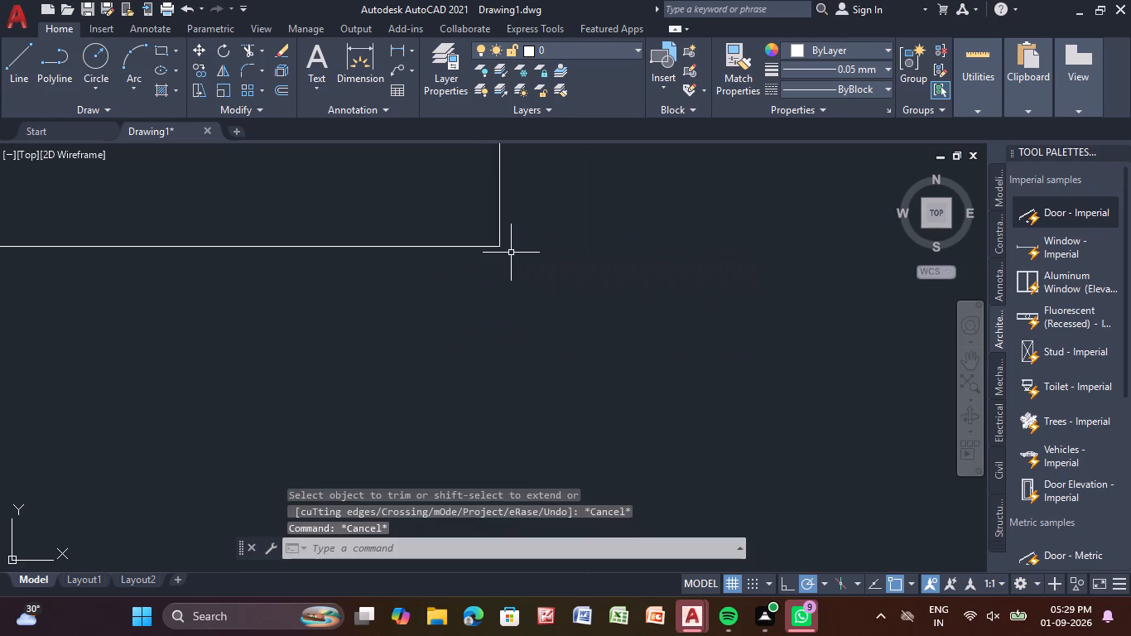
{"action": "scroll", "coordinate": [511, 253], "scroll_direction": "down", "scroll_amount": 8}
{"action": "scroll", "coordinate": [520, 335], "scroll_direction": "down", "scroll_amount": 2}
{"action": "middle_click_drag", "start_coordinate": [519, 335], "coordinate": [522, 238]}
{"action": "scroll", "coordinate": [543, 330], "scroll_direction": "up", "scroll_amount": 3}
{"action": "middle_click_drag", "start_coordinate": [471, 378], "coordinate": [486, 332]}
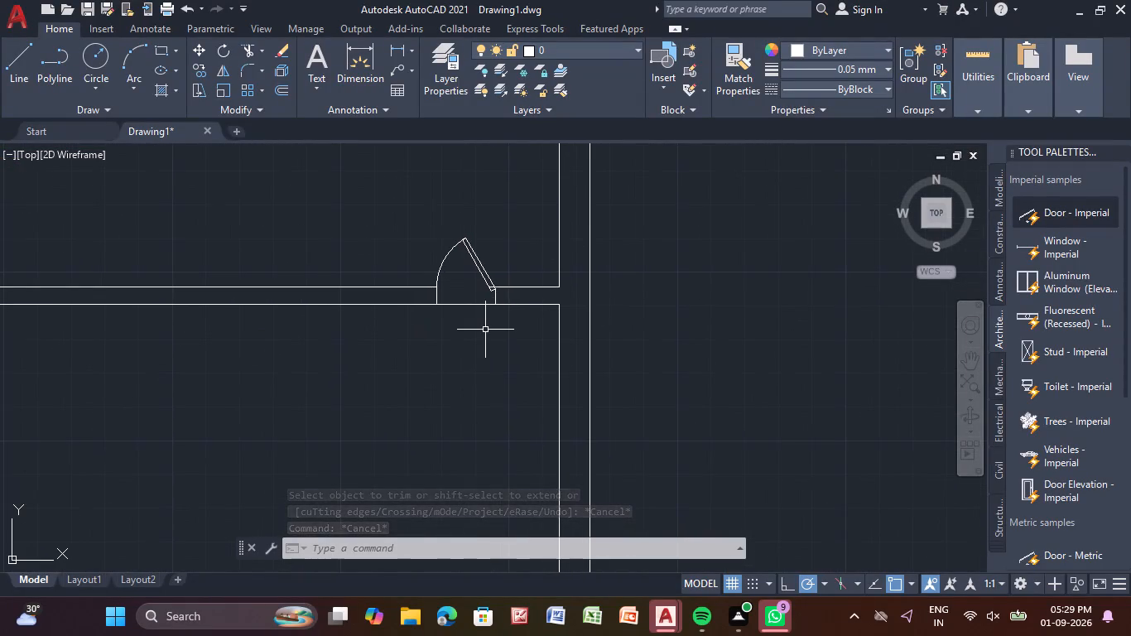
{"action": "key", "text": "l"}
{"action": "key", "text": "Return"}
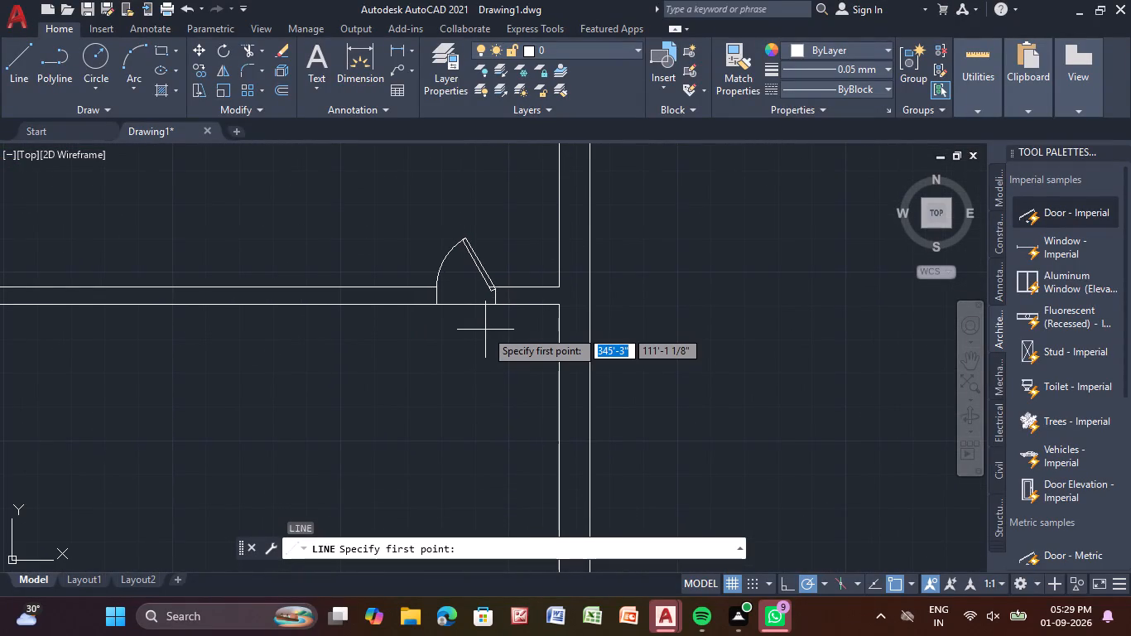
{"action": "scroll", "coordinate": [466, 311], "scroll_direction": "up", "scroll_amount": 2}
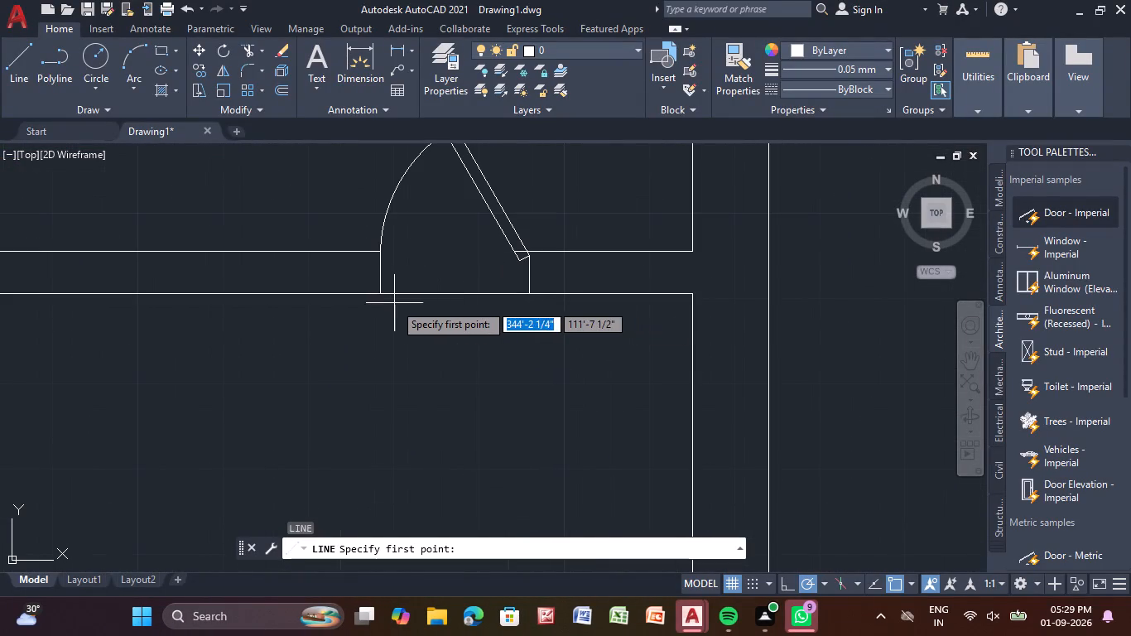
{"action": "left_click", "coordinate": [380, 294]}
{"action": "left_click", "coordinate": [389, 329]}
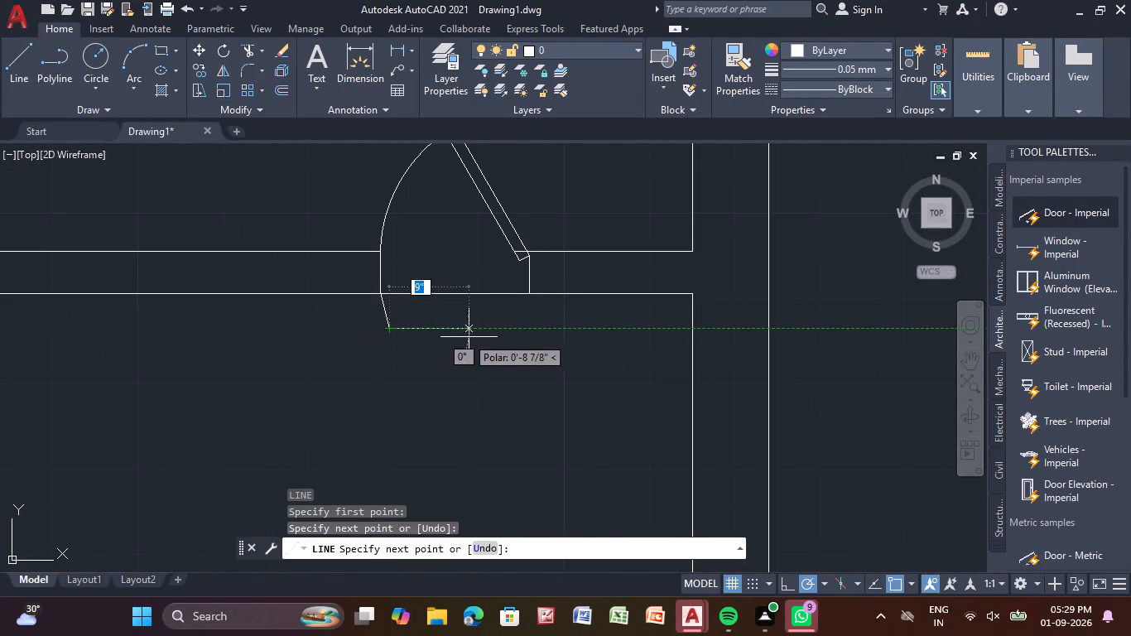
{"action": "left_click", "coordinate": [497, 340]}
{"action": "left_click", "coordinate": [532, 296]}
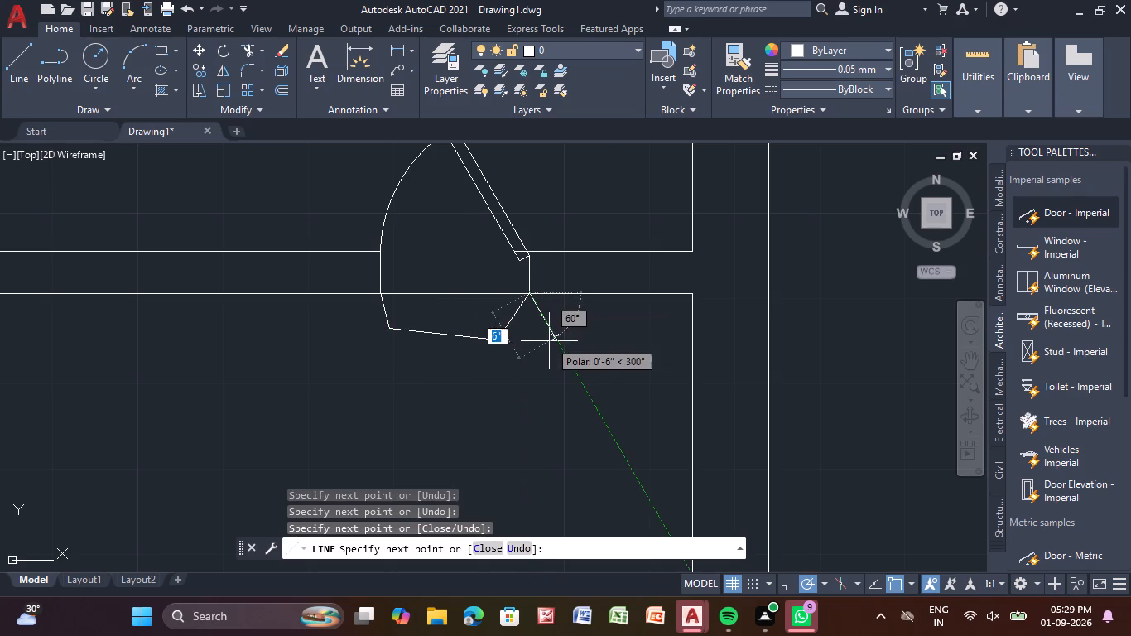
{"action": "key", "text": "Escape"}
{"action": "key", "text": "Escape"}
Trim the short piece of the southern partition's upper line lying inside the door leaf.
{"action": "type", "text": "TR"}
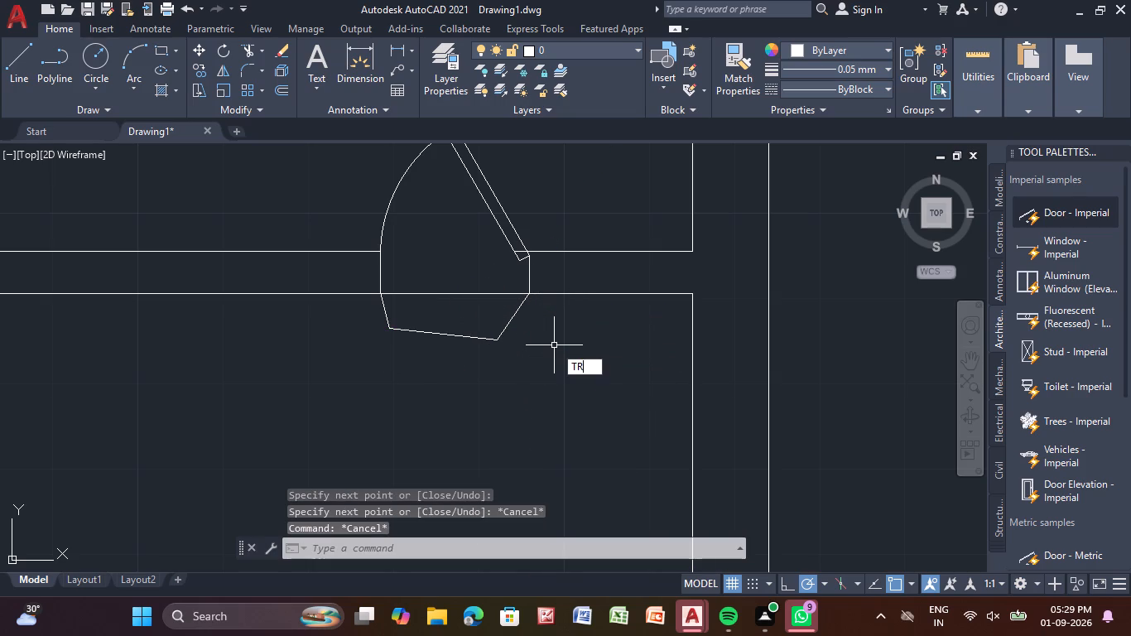
{"action": "key", "text": "Return"}
{"action": "scroll", "coordinate": [527, 255], "scroll_direction": "up", "scroll_amount": 1}
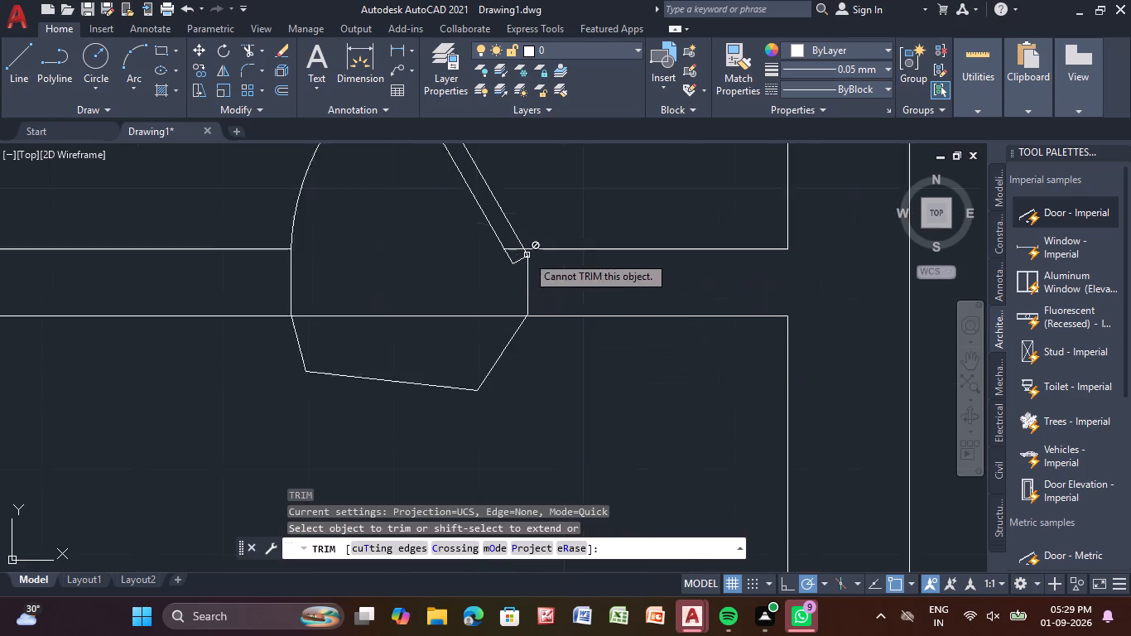
{"action": "scroll", "coordinate": [527, 255], "scroll_direction": "up", "scroll_amount": 3}
{"action": "left_click", "coordinate": [476, 230]}
{"action": "left_click_drag", "start_coordinate": [543, 311], "coordinate": [509, 332]}
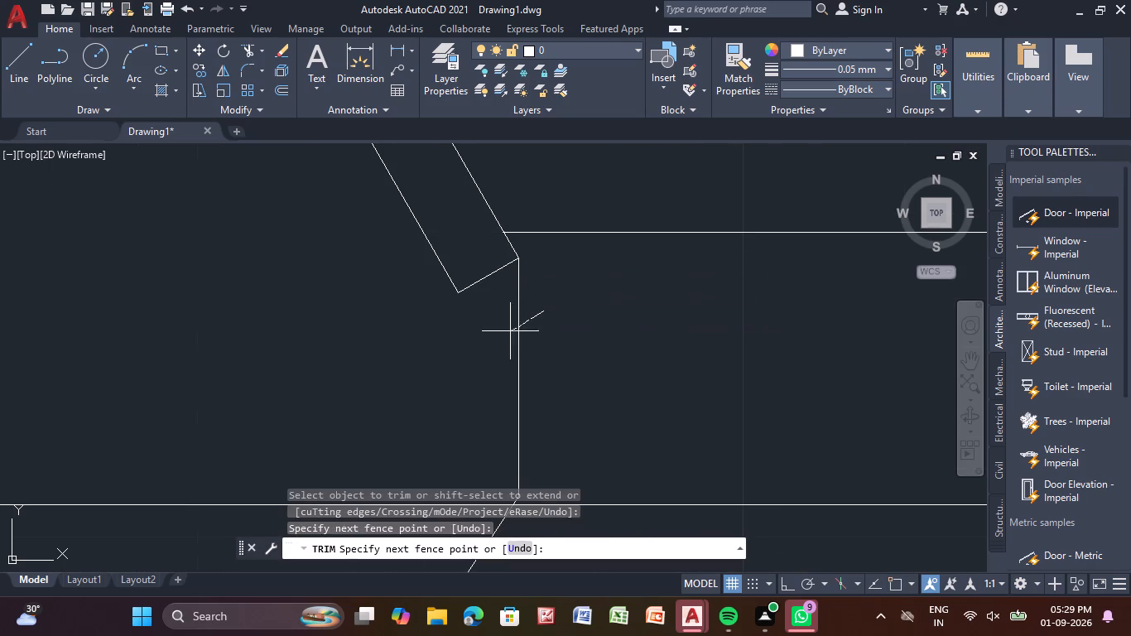
{"action": "left_click_drag", "start_coordinate": [509, 332], "coordinate": [477, 359]}
Trim the southern partition's lower line across the door opening and remove the three helper segments.
{"action": "scroll", "coordinate": [393, 394], "scroll_direction": "down", "scroll_amount": 2}
{"action": "middle_click_drag", "start_coordinate": [380, 402], "coordinate": [492, 272]}
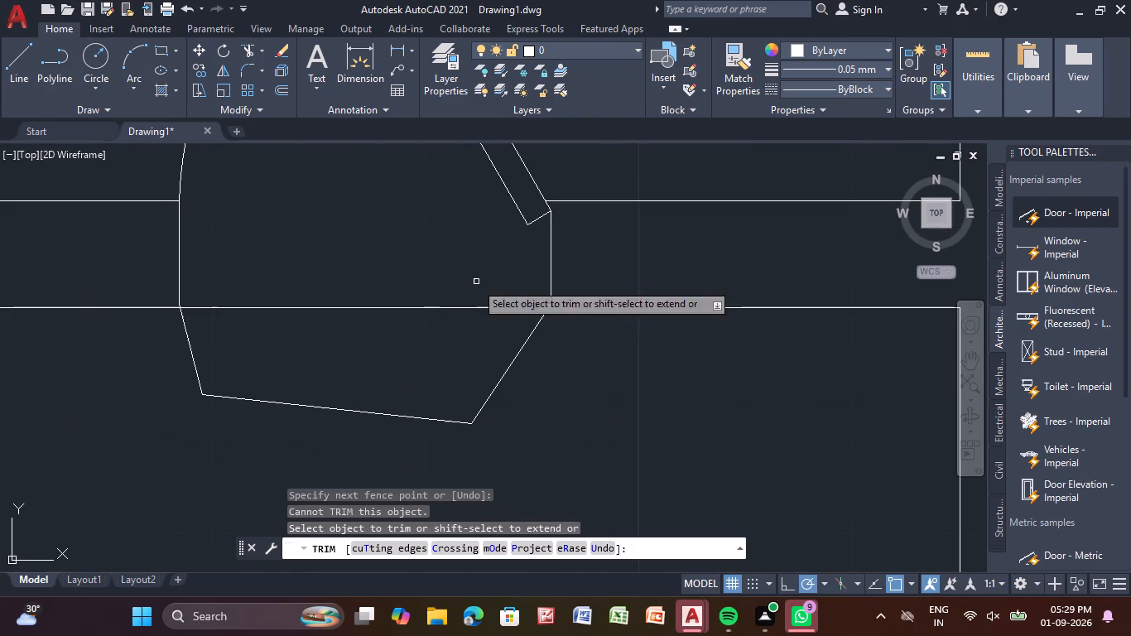
{"action": "left_click_drag", "start_coordinate": [439, 300], "coordinate": [397, 376]}
{"action": "left_click_drag", "start_coordinate": [397, 376], "coordinate": [366, 436]}
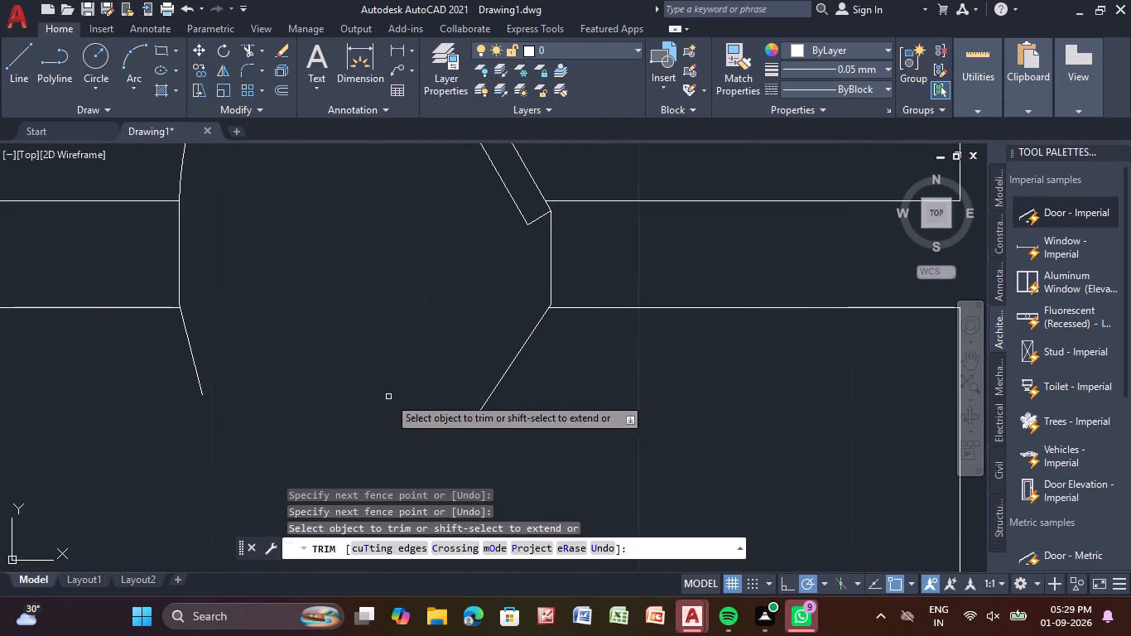
{"action": "left_click_drag", "start_coordinate": [453, 369], "coordinate": [617, 359]}
{"action": "left_click_drag", "start_coordinate": [299, 325], "coordinate": [103, 387]}
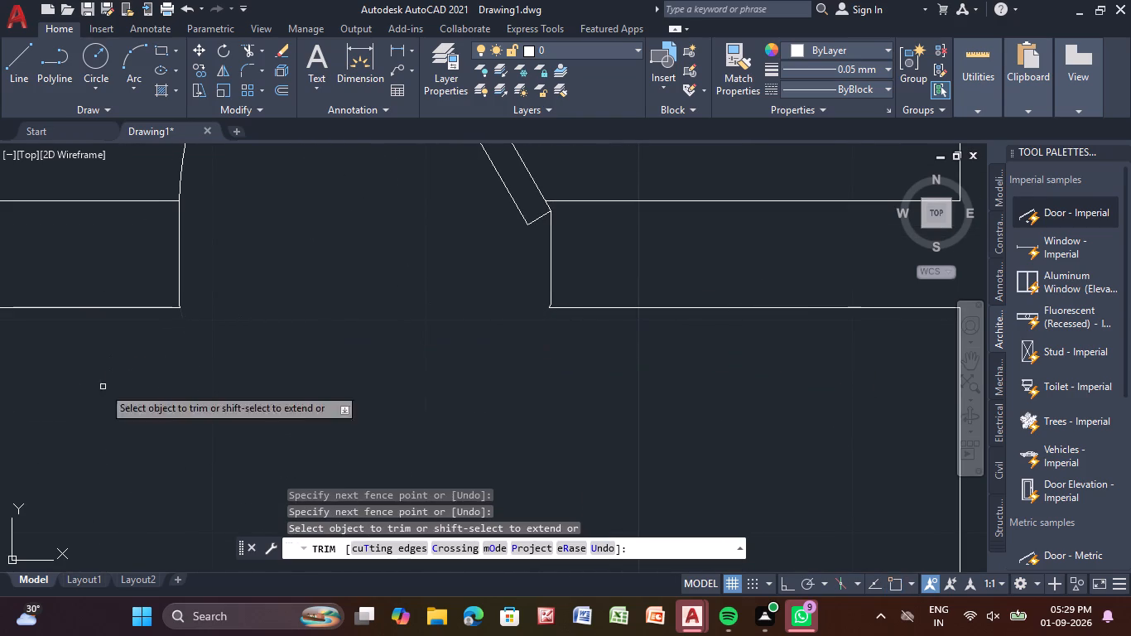
Remove the slanted helper remnant at the lower end of the southern door's east jamb.
{"action": "scroll", "coordinate": [487, 319], "scroll_direction": "up", "scroll_amount": 3}
{"action": "middle_click_drag", "start_coordinate": [549, 301], "coordinate": [347, 357]}
{"action": "scroll", "coordinate": [349, 358], "scroll_direction": "down", "scroll_amount": 1}
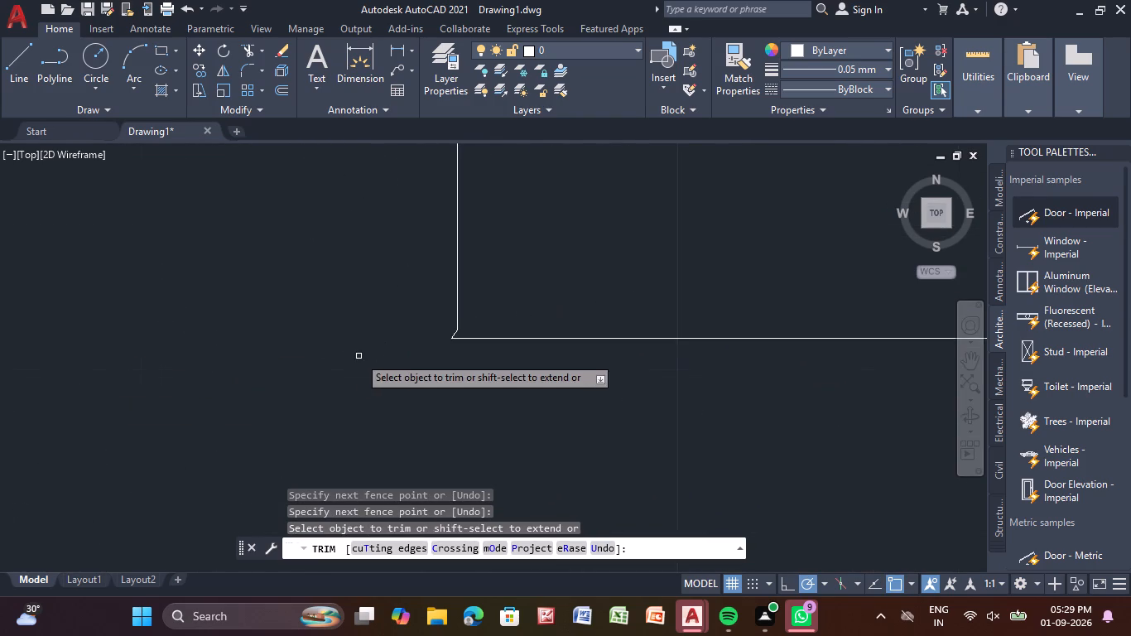
{"action": "scroll", "coordinate": [421, 334], "scroll_direction": "up", "scroll_amount": 3}
{"action": "left_click_drag", "start_coordinate": [512, 340], "coordinate": [589, 340]}
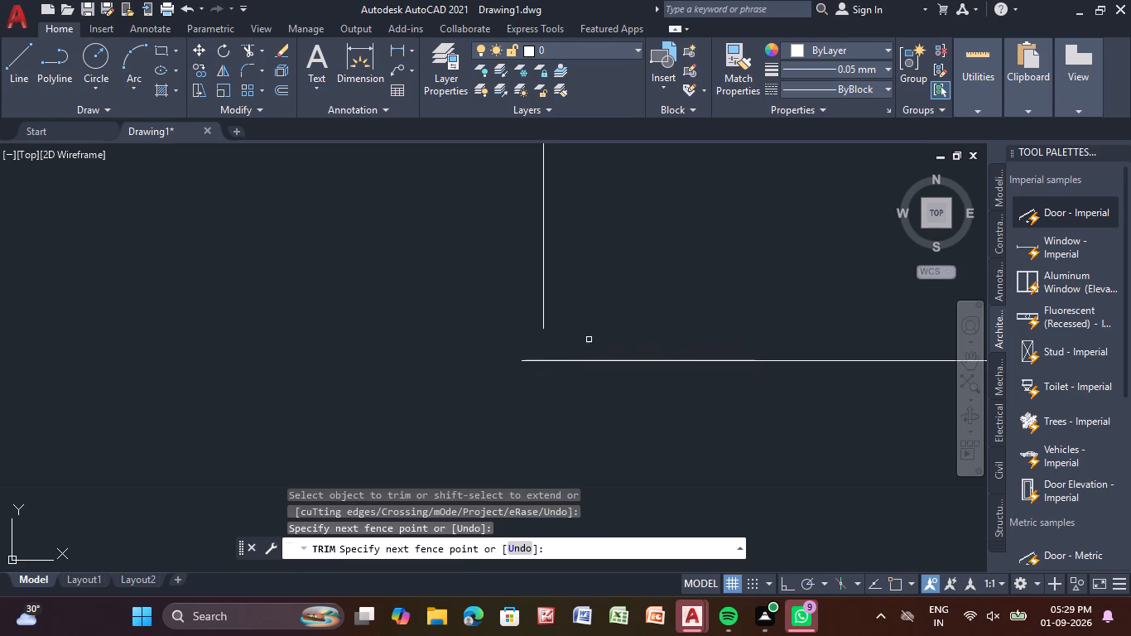
Remove the slanted helper remnant at the lower end of the southern door's west jamb.
{"action": "scroll", "coordinate": [551, 363], "scroll_direction": "up", "scroll_amount": 1}
{"action": "scroll", "coordinate": [503, 376], "scroll_direction": "down", "scroll_amount": 3}
{"action": "scroll", "coordinate": [408, 377], "scroll_direction": "up", "scroll_amount": 1}
{"action": "scroll", "coordinate": [395, 378], "scroll_direction": "down", "scroll_amount": 1}
{"action": "scroll", "coordinate": [329, 369], "scroll_direction": "down", "scroll_amount": 3}
{"action": "middle_click_drag", "start_coordinate": [249, 386], "coordinate": [359, 365]}
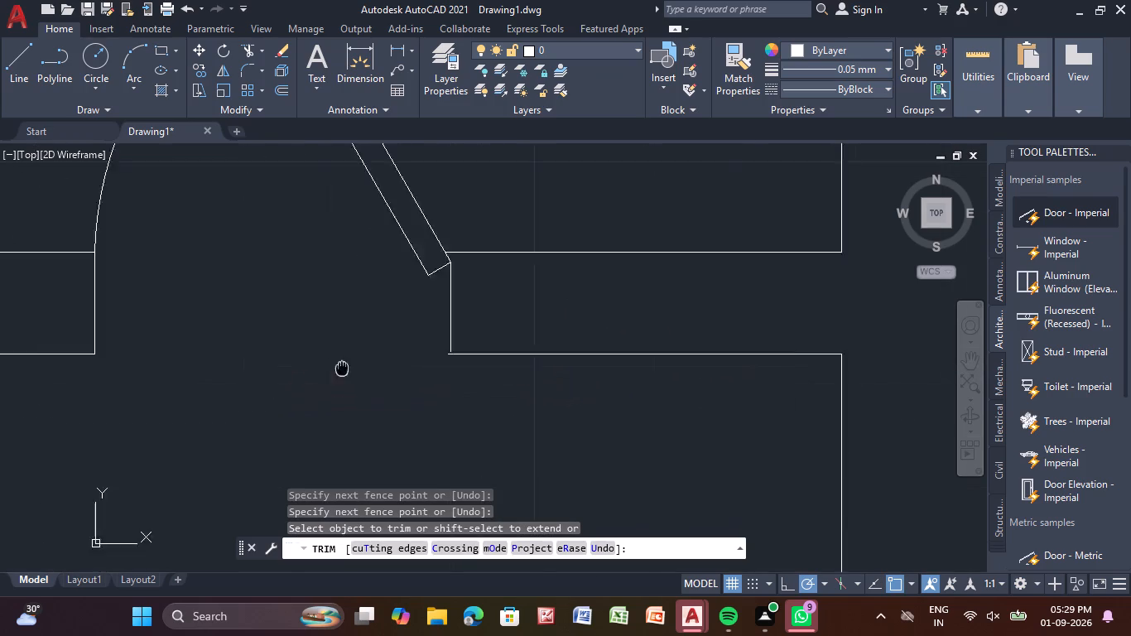
{"action": "middle_click_drag", "start_coordinate": [359, 365], "coordinate": [488, 344]}
{"action": "scroll", "coordinate": [298, 340], "scroll_direction": "up", "scroll_amount": 3}
{"action": "middle_click_drag", "start_coordinate": [174, 325], "coordinate": [449, 317]}
{"action": "scroll", "coordinate": [399, 316], "scroll_direction": "up", "scroll_amount": 3}
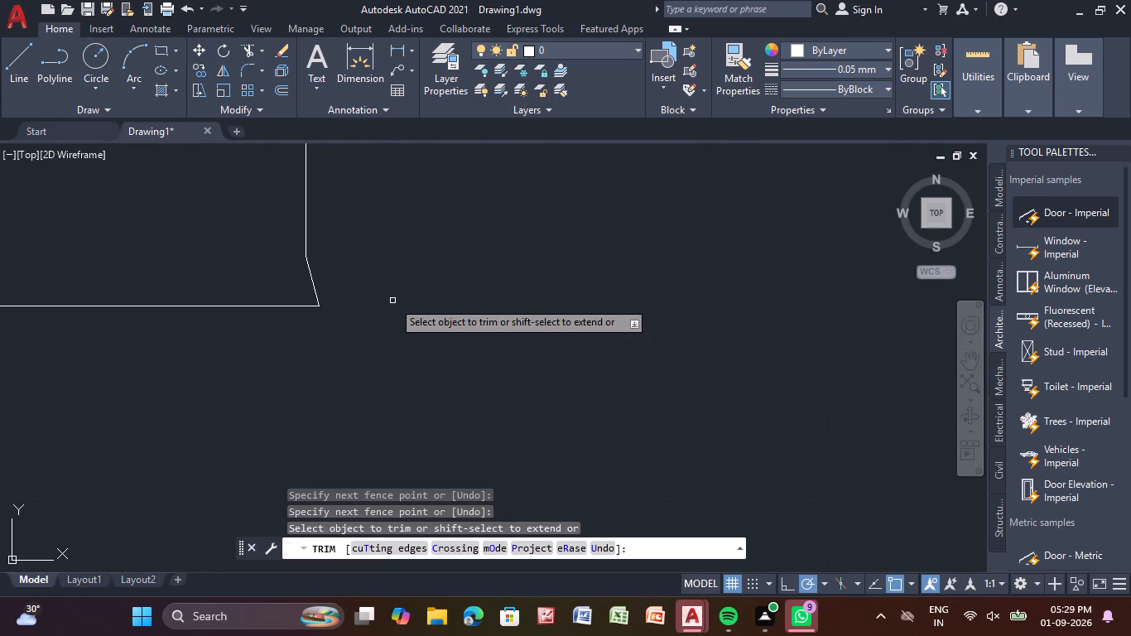
{"action": "left_click_drag", "start_coordinate": [332, 276], "coordinate": [239, 294]}
{"action": "scroll", "coordinate": [397, 294], "scroll_direction": "down", "scroll_amount": 4}
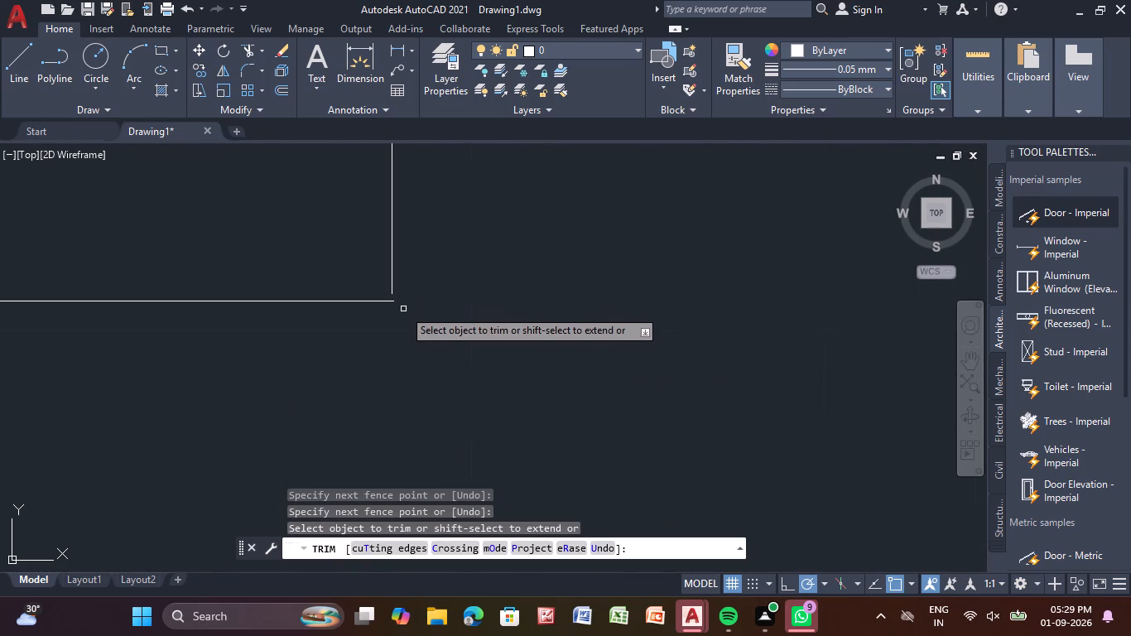
{"action": "key", "text": "Escape"}
{"action": "key", "text": "Escape"}
{"action": "key", "text": "Escape"}
Draw a line about 1/8" long extending the southern door's west jamb down to the partition's lower line.
{"action": "key", "text": "l"}
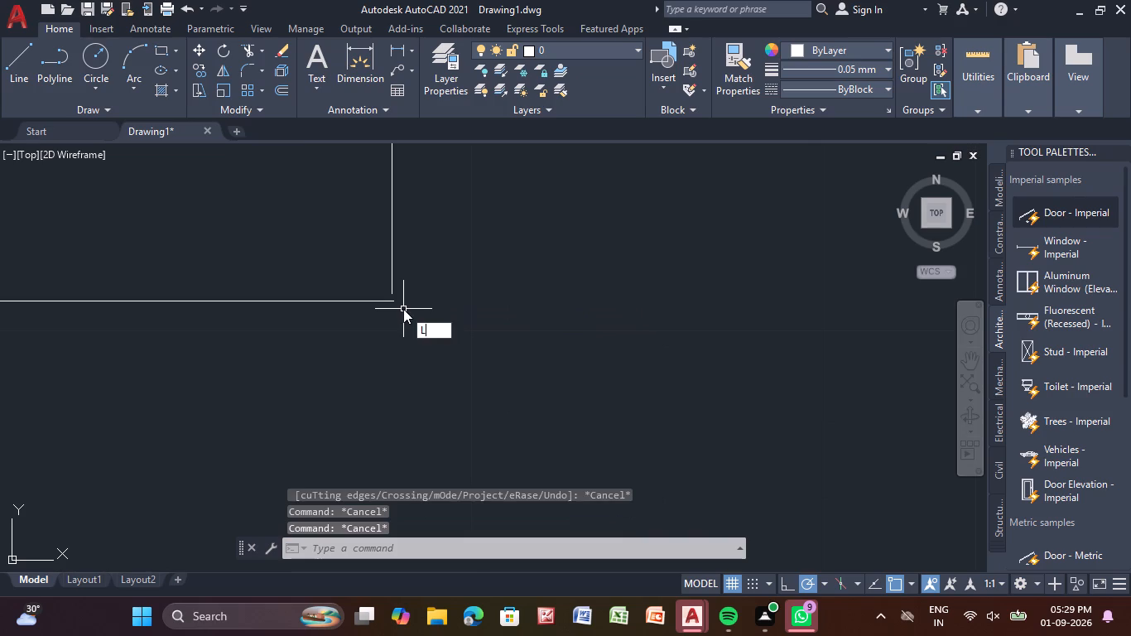
{"action": "key", "text": "Return"}
{"action": "scroll", "coordinate": [403, 305], "scroll_direction": "up", "scroll_amount": 3}
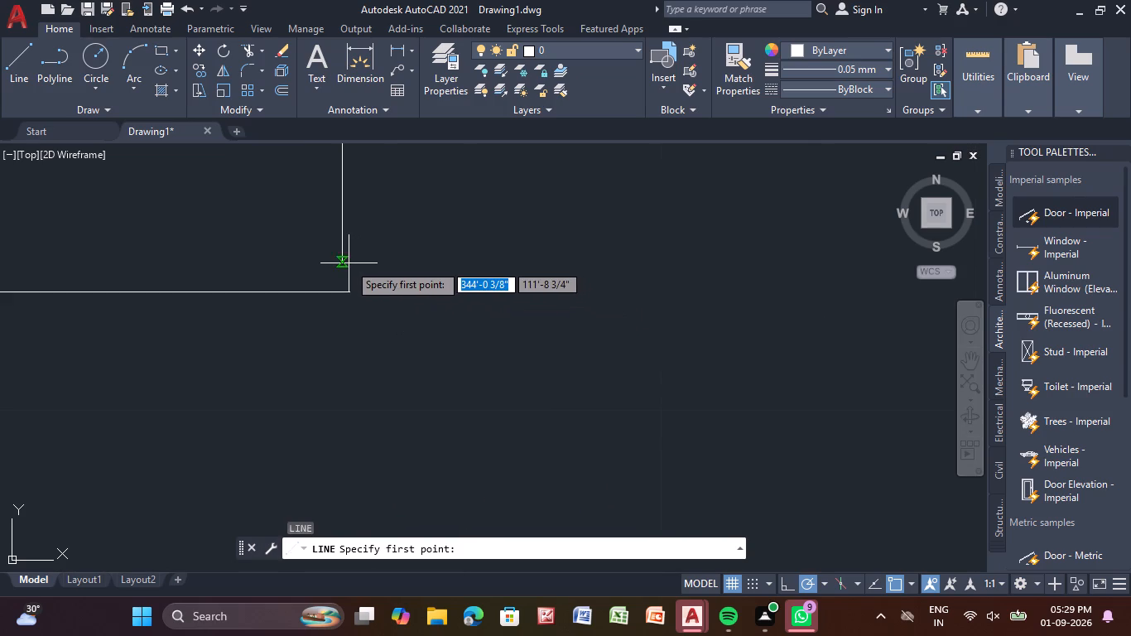
{"action": "left_click_drag", "start_coordinate": [340, 264], "coordinate": [341, 275]}
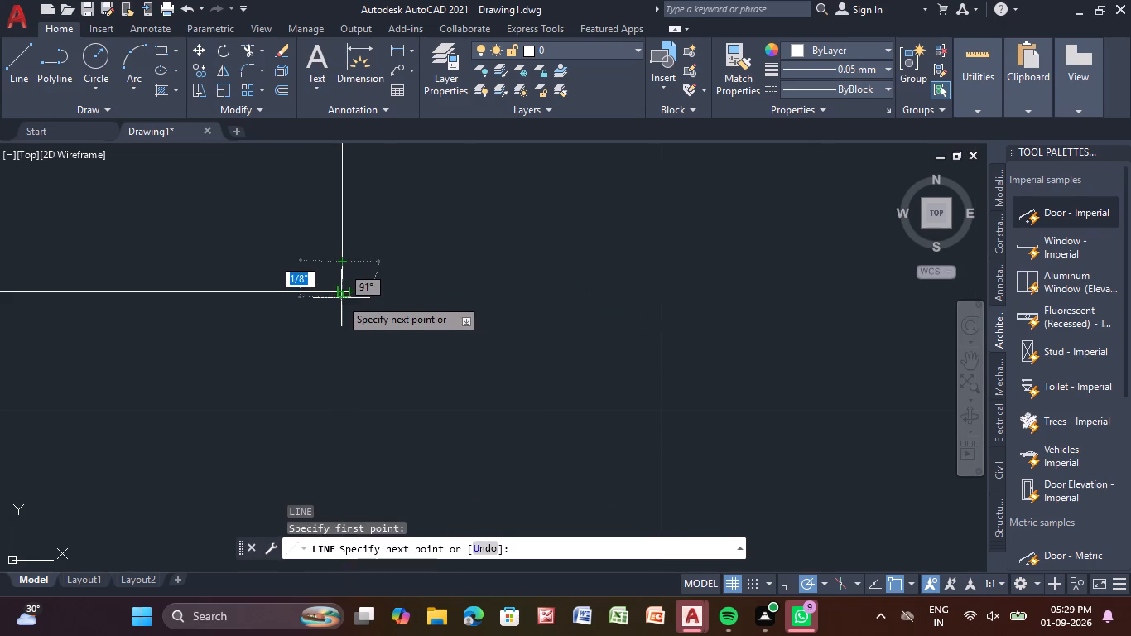
{"action": "scroll", "coordinate": [339, 293], "scroll_direction": "up", "scroll_amount": 3}
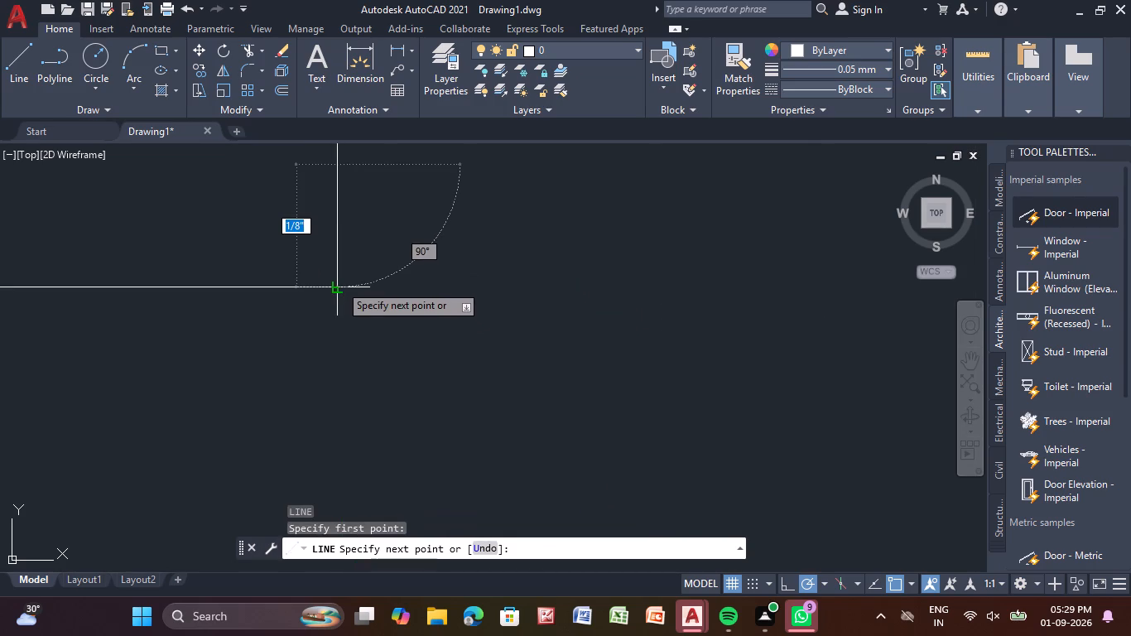
{"action": "left_click", "coordinate": [339, 283]}
{"action": "key", "text": "Escape"}
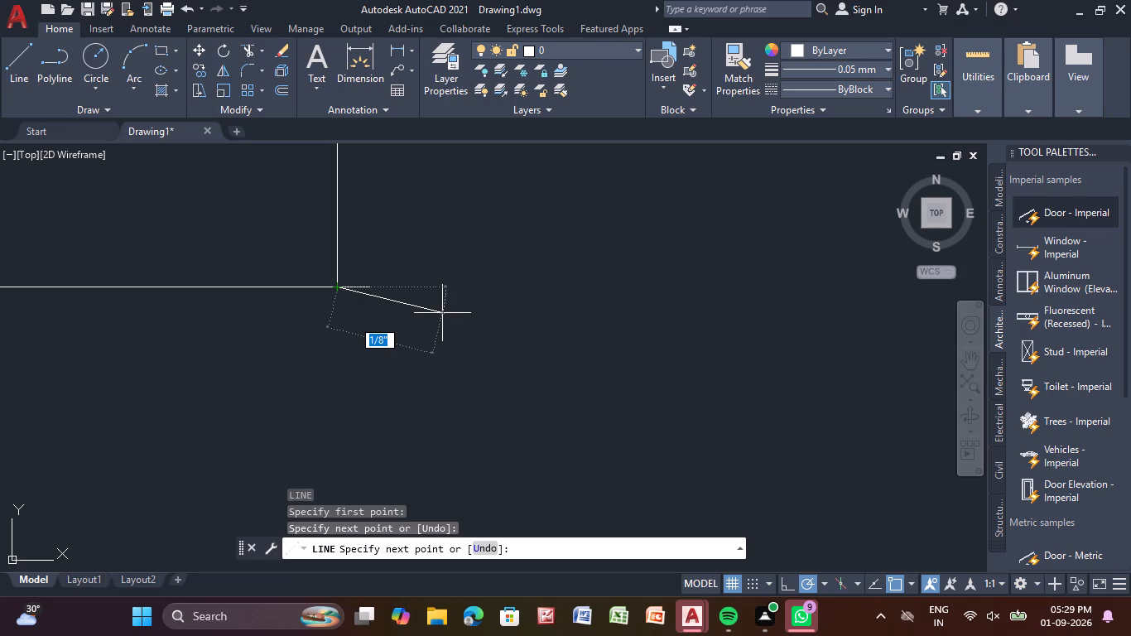
Draw a short line extending the southern door's east jamb down to the partition's lower line.
{"action": "key", "text": "l"}
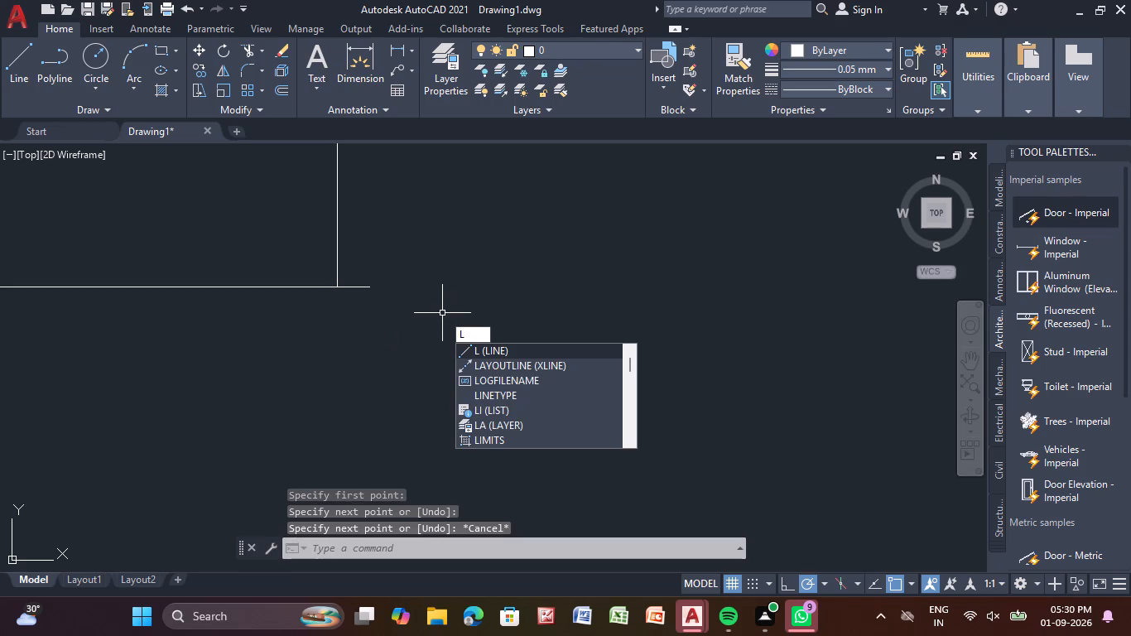
{"action": "left_click", "coordinate": [501, 349]}
{"action": "scroll", "coordinate": [565, 336], "scroll_direction": "down", "scroll_amount": 3}
{"action": "middle_click_drag", "start_coordinate": [565, 336], "coordinate": [72, 474]}
{"action": "scroll", "coordinate": [239, 448], "scroll_direction": "down", "scroll_amount": 2}
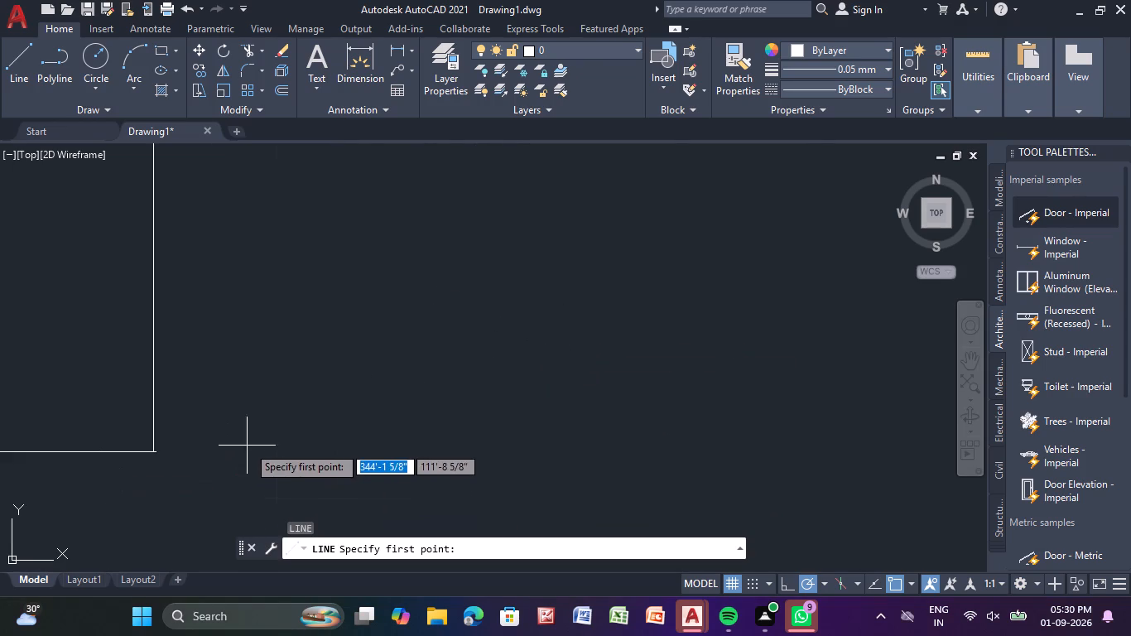
{"action": "scroll", "coordinate": [276, 439], "scroll_direction": "down", "scroll_amount": 4}
{"action": "scroll", "coordinate": [477, 441], "scroll_direction": "up", "scroll_amount": 4}
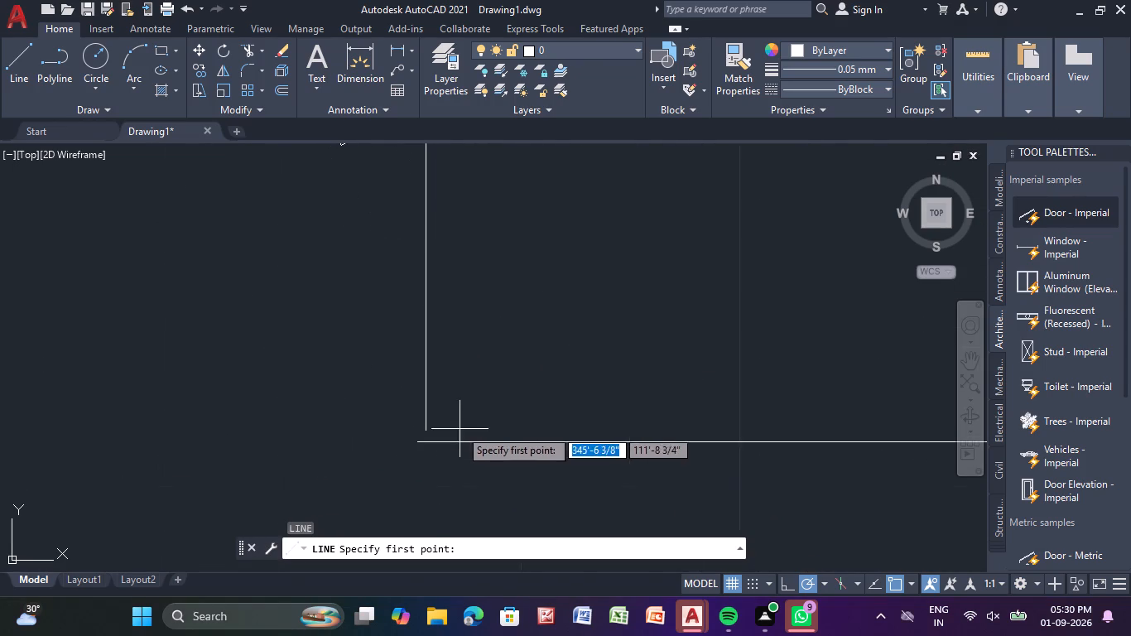
{"action": "middle_click_drag", "start_coordinate": [460, 429], "coordinate": [439, 367]}
{"action": "scroll", "coordinate": [422, 376], "scroll_direction": "up", "scroll_amount": 3}
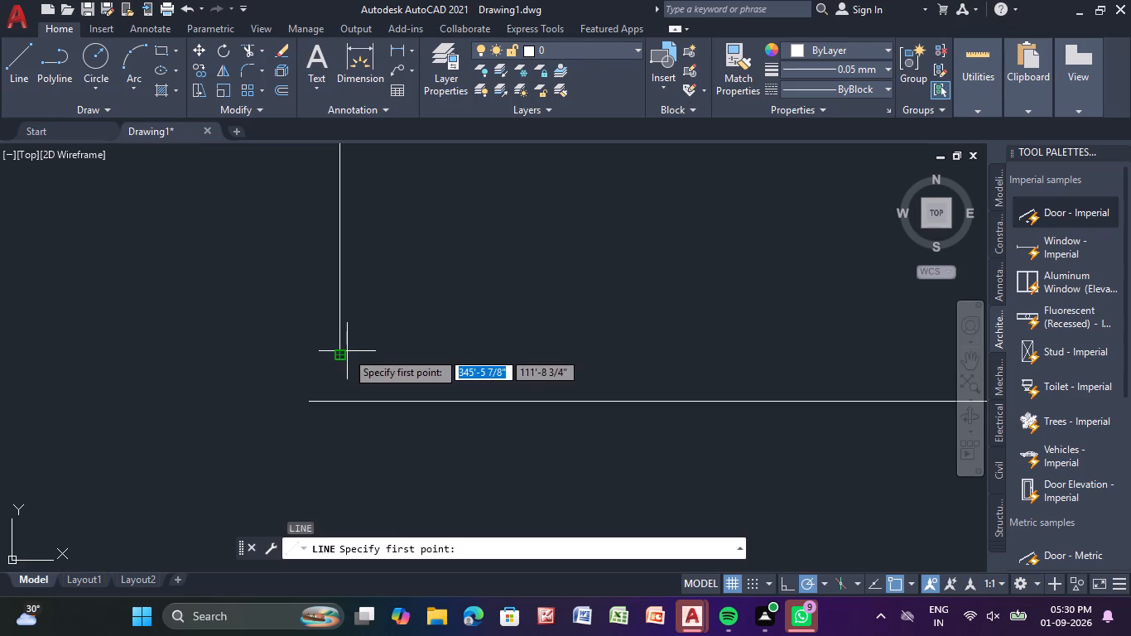
{"action": "left_click_drag", "start_coordinate": [337, 350], "coordinate": [334, 371]}
{"action": "left_click", "coordinate": [343, 405]}
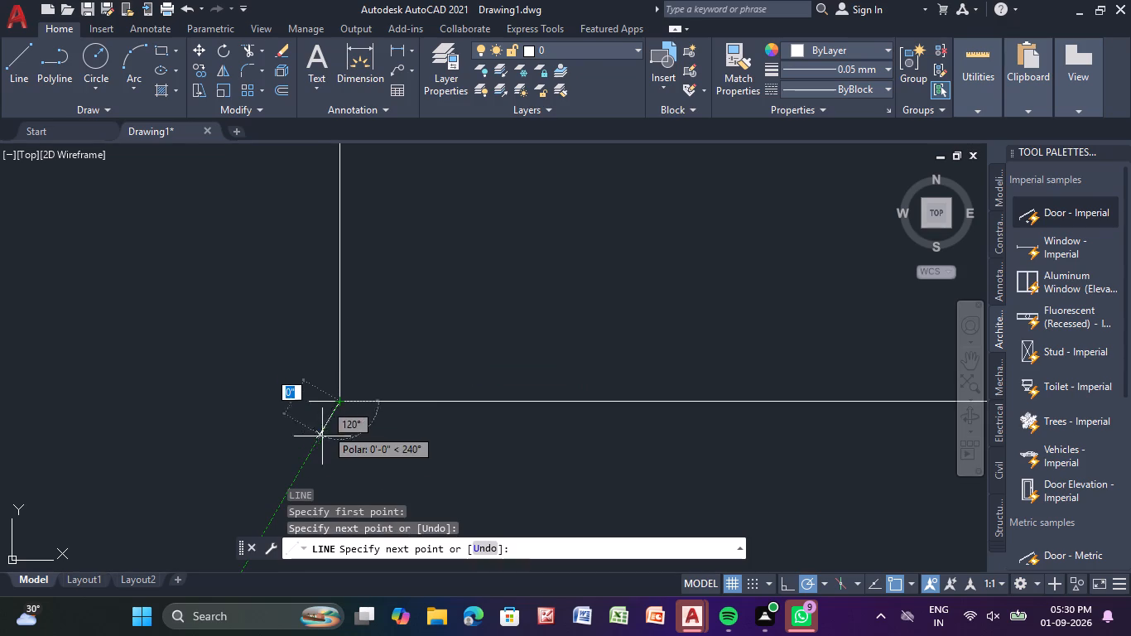
{"action": "key", "text": "Escape"}
{"action": "key", "text": "Escape"}
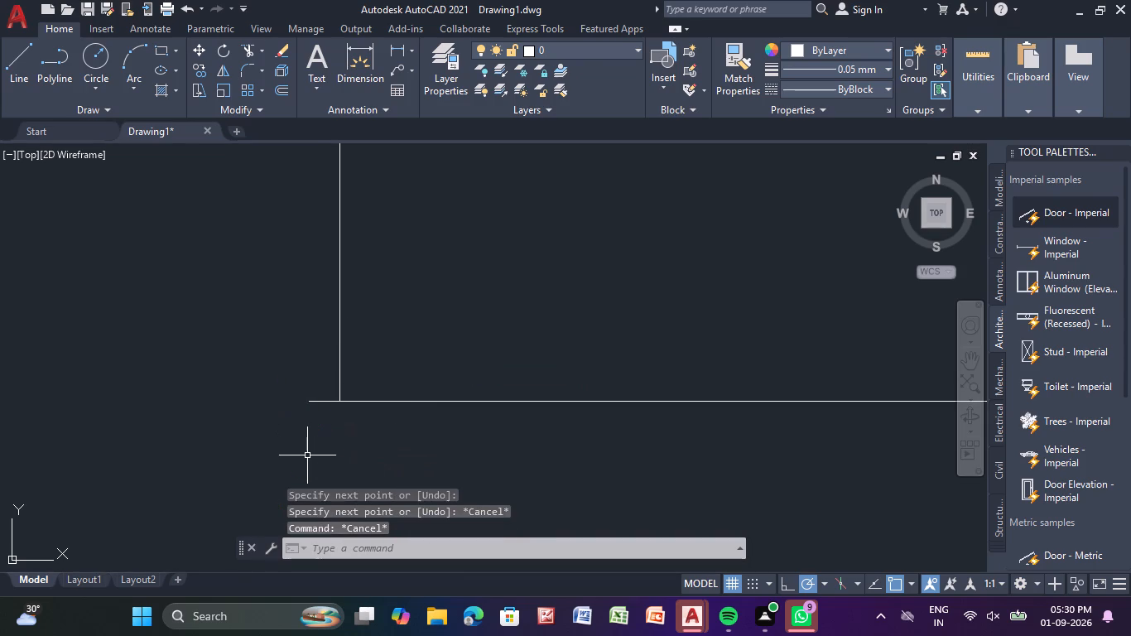
Trim the stub of the southern partition's lower line that projects past the door's west jamb.
{"action": "scroll", "coordinate": [307, 455], "scroll_direction": "down", "scroll_amount": 8}
{"action": "middle_click_drag", "start_coordinate": [270, 443], "coordinate": [374, 356]}
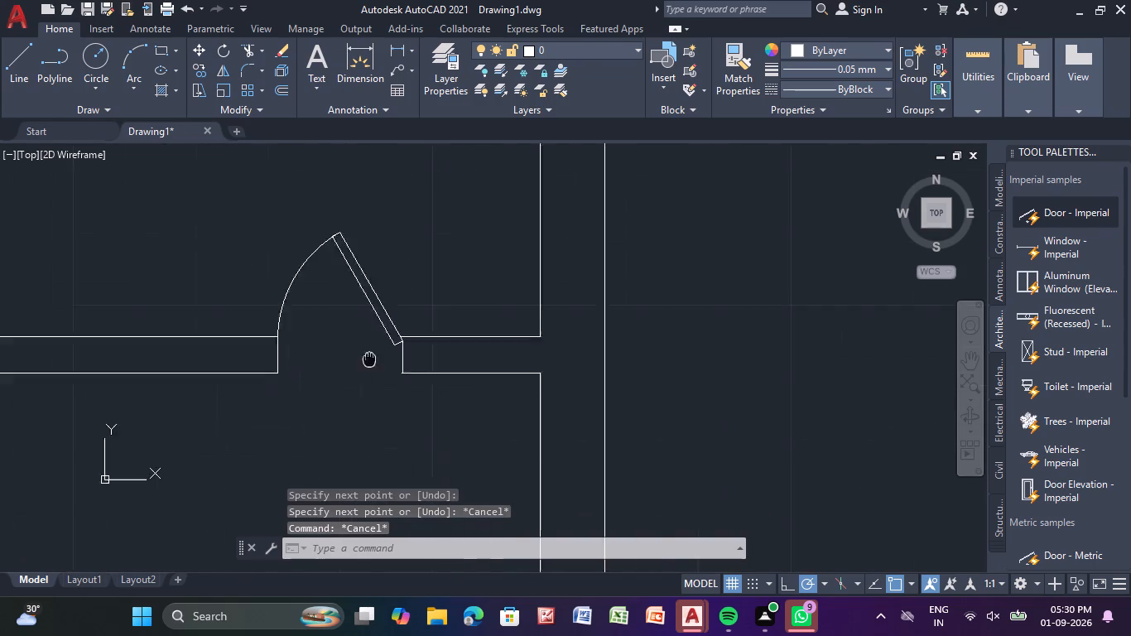
{"action": "middle_click_drag", "start_coordinate": [374, 356], "coordinate": [411, 330]}
{"action": "middle_click_drag", "start_coordinate": [362, 344], "coordinate": [389, 289]}
{"action": "scroll", "coordinate": [389, 289], "scroll_direction": "up", "scroll_amount": 4}
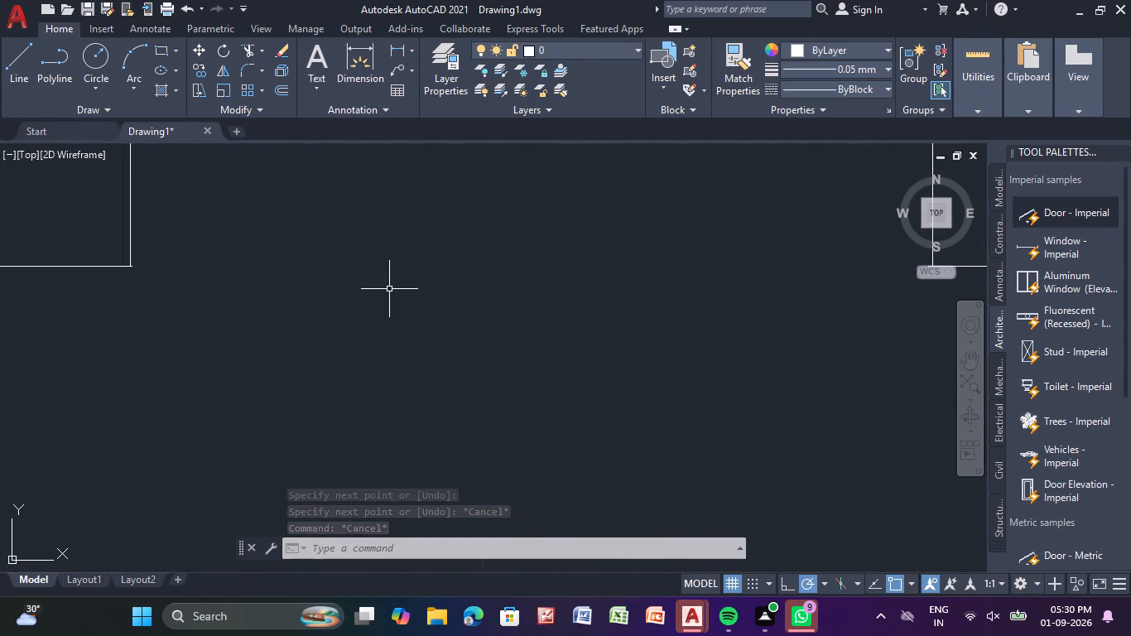
{"action": "left_click", "coordinate": [243, 45]}
{"action": "middle_click_drag", "start_coordinate": [147, 253], "coordinate": [319, 210]}
{"action": "scroll", "coordinate": [260, 240], "scroll_direction": "up", "scroll_amount": 3}
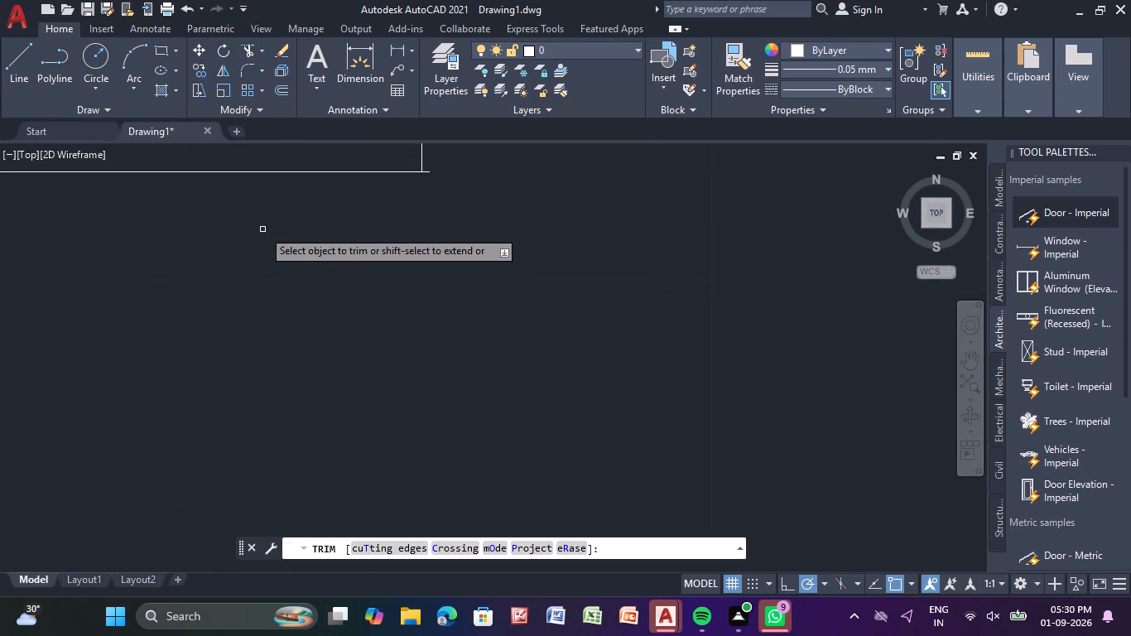
{"action": "middle_click_drag", "start_coordinate": [295, 229], "coordinate": [177, 402]}
{"action": "scroll", "coordinate": [254, 358], "scroll_direction": "up", "scroll_amount": 4}
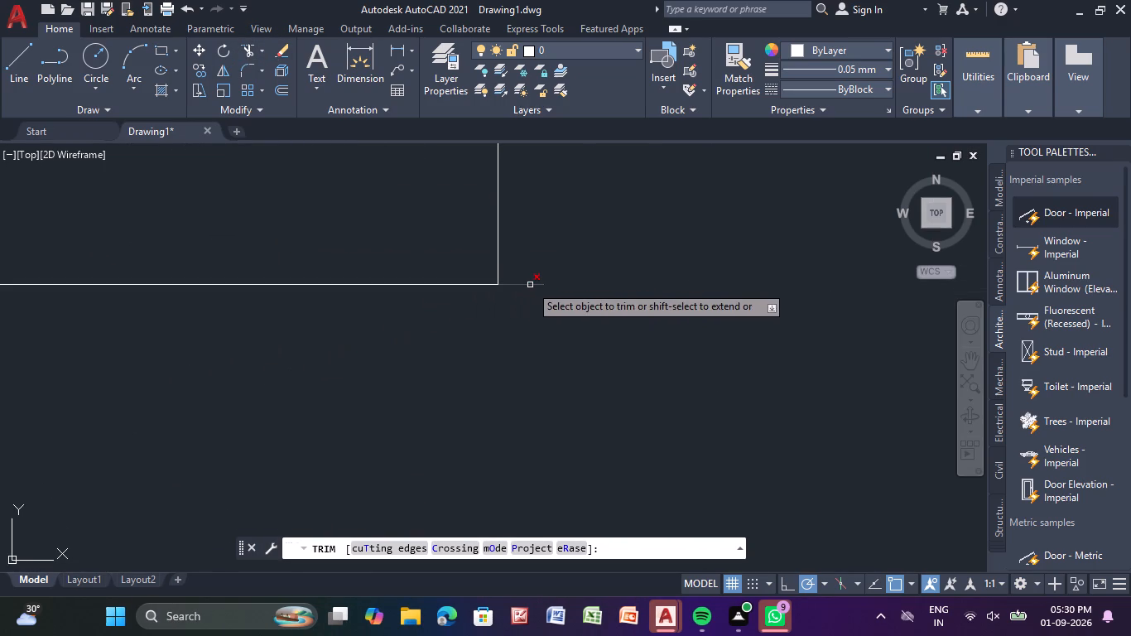
{"action": "left_click_drag", "start_coordinate": [516, 276], "coordinate": [508, 326]}
{"action": "scroll", "coordinate": [535, 302], "scroll_direction": "down", "scroll_amount": 11}
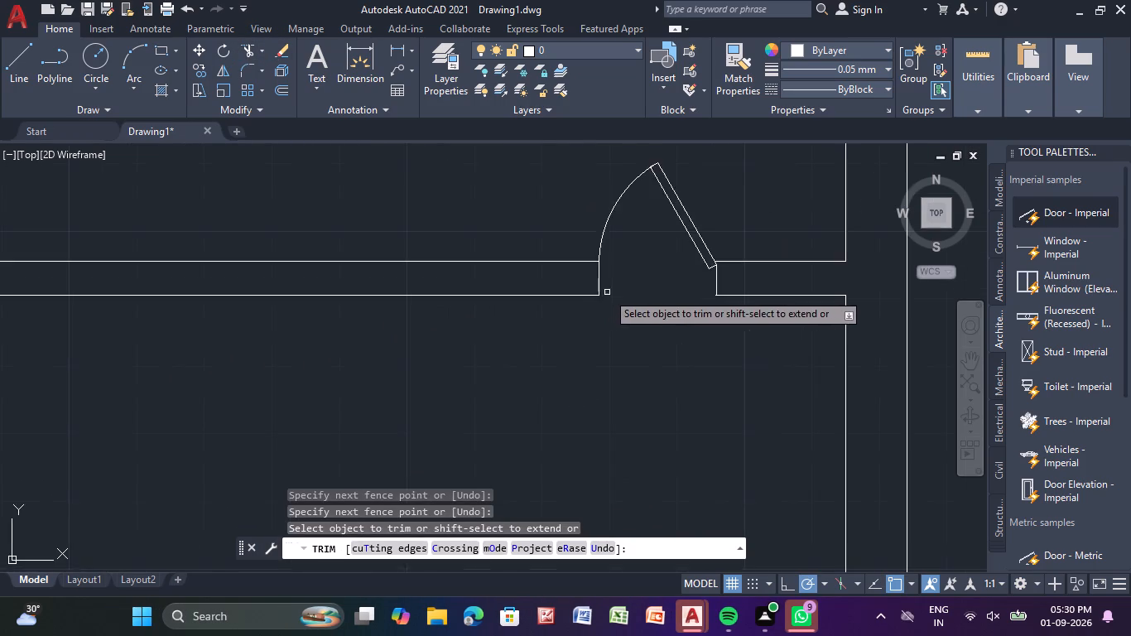
Trim the stub of the southern partition's lower line that projects past the door's east jamb.
{"action": "middle_click_drag", "start_coordinate": [608, 293], "coordinate": [406, 364]}
{"action": "scroll", "coordinate": [541, 353], "scroll_direction": "up", "scroll_amount": 3}
{"action": "middle_click_drag", "start_coordinate": [502, 387], "coordinate": [512, 299]}
{"action": "scroll", "coordinate": [449, 334], "scroll_direction": "up", "scroll_amount": 4}
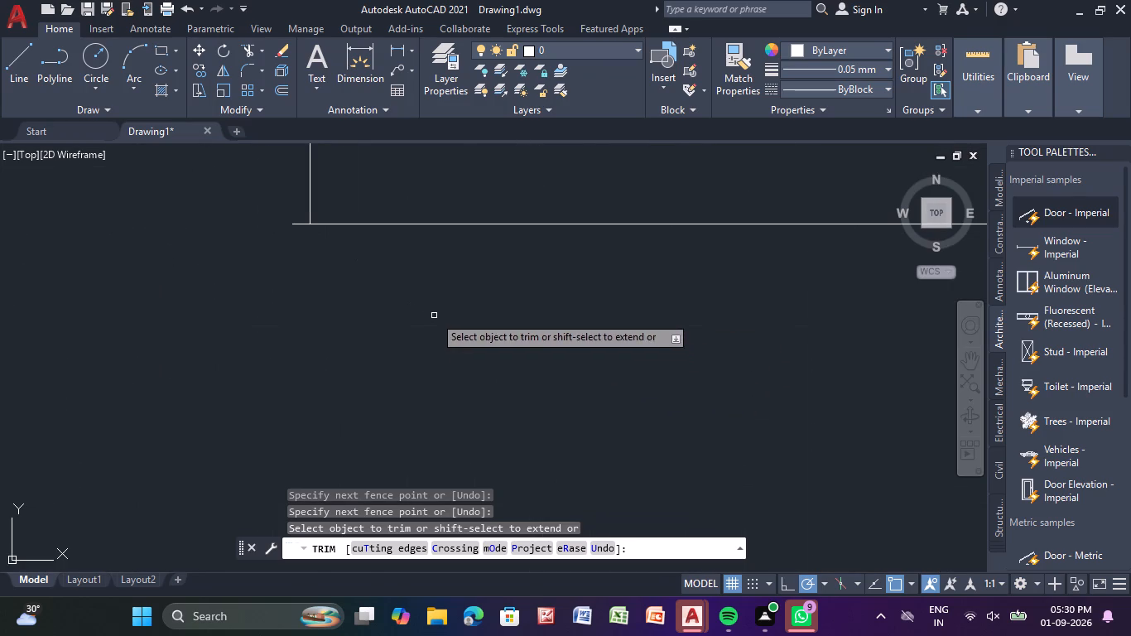
{"action": "middle_click_drag", "start_coordinate": [431, 312], "coordinate": [477, 369]}
{"action": "scroll", "coordinate": [402, 308], "scroll_direction": "up", "scroll_amount": 3}
{"action": "middle_click_drag", "start_coordinate": [397, 301], "coordinate": [470, 390]}
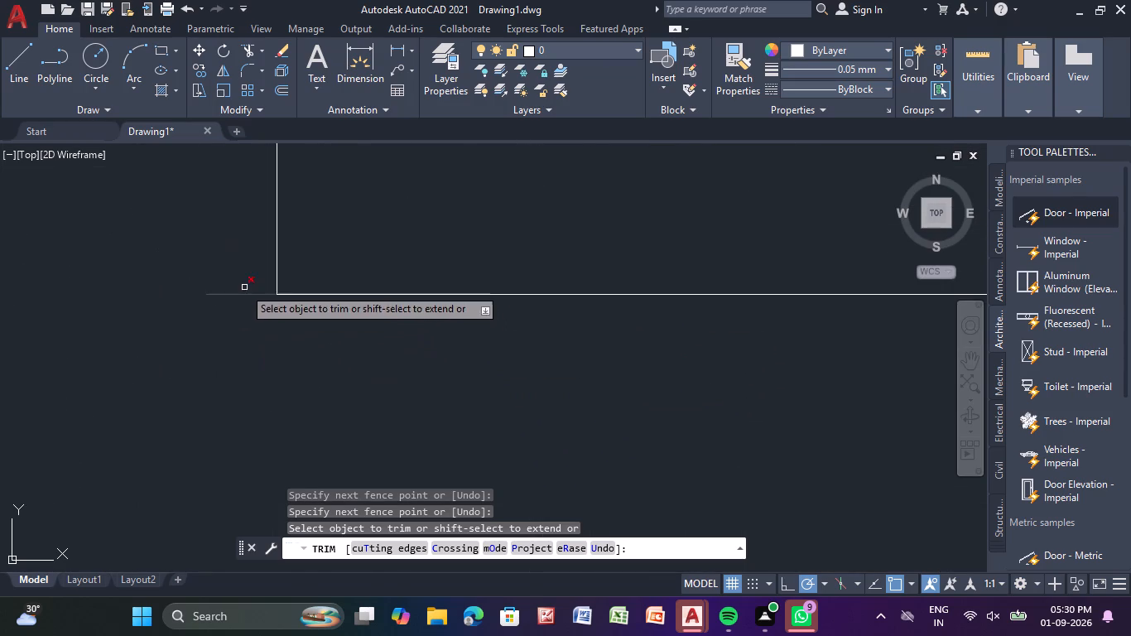
{"action": "left_click_drag", "start_coordinate": [243, 284], "coordinate": [234, 368]}
{"action": "scroll", "coordinate": [227, 354], "scroll_direction": "down", "scroll_amount": 5}
{"action": "scroll", "coordinate": [227, 354], "scroll_direction": "up", "scroll_amount": 4}
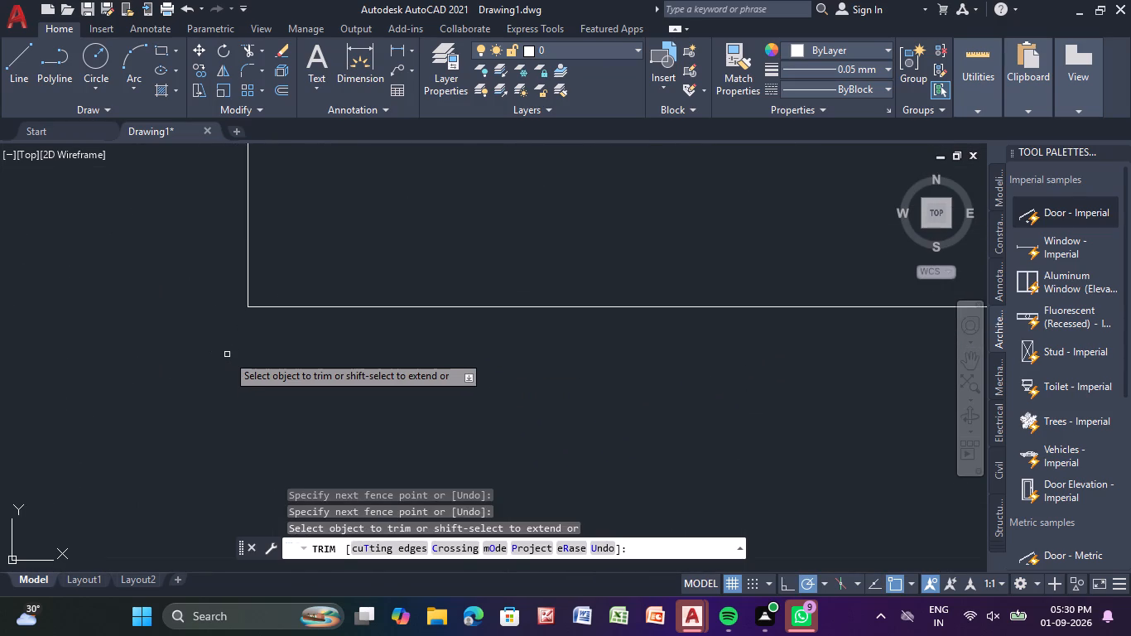
{"action": "scroll", "coordinate": [227, 354], "scroll_direction": "up", "scroll_amount": 5}
{"action": "middle_click_drag", "start_coordinate": [225, 354], "coordinate": [270, 474]}
{"action": "scroll", "coordinate": [291, 382], "scroll_direction": "down", "scroll_amount": 3}
{"action": "middle_click_drag", "start_coordinate": [287, 367], "coordinate": [296, 407]}
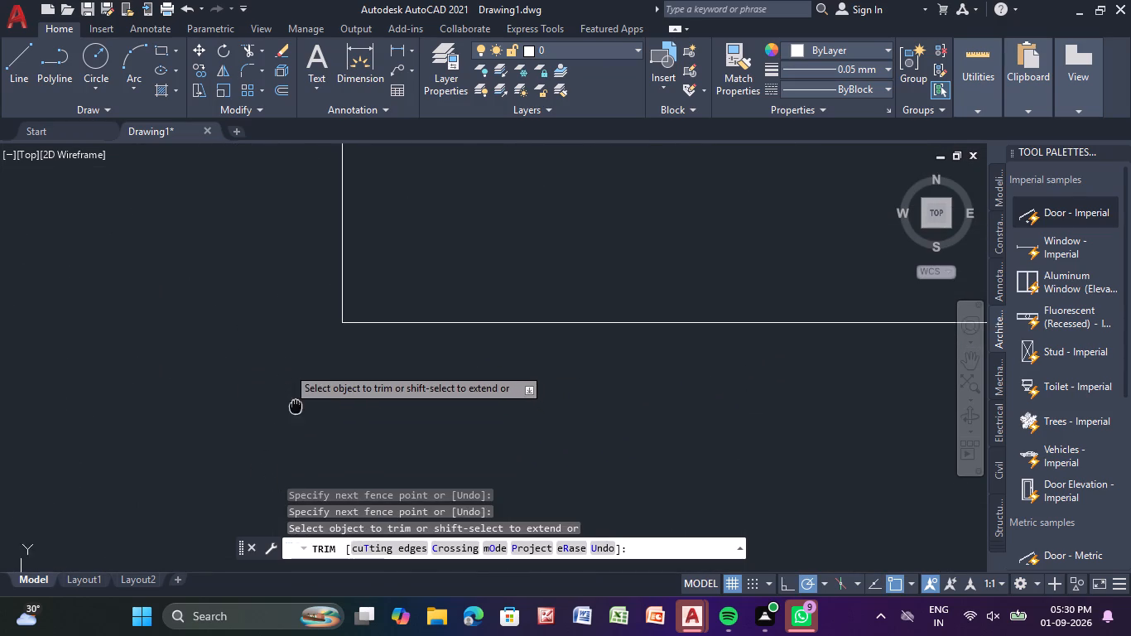
{"action": "middle_click_drag", "start_coordinate": [296, 407], "coordinate": [295, 407]}
{"action": "scroll", "coordinate": [303, 370], "scroll_direction": "up", "scroll_amount": 2}
{"action": "key", "text": "Escape"}
{"action": "key", "text": "Escape"}
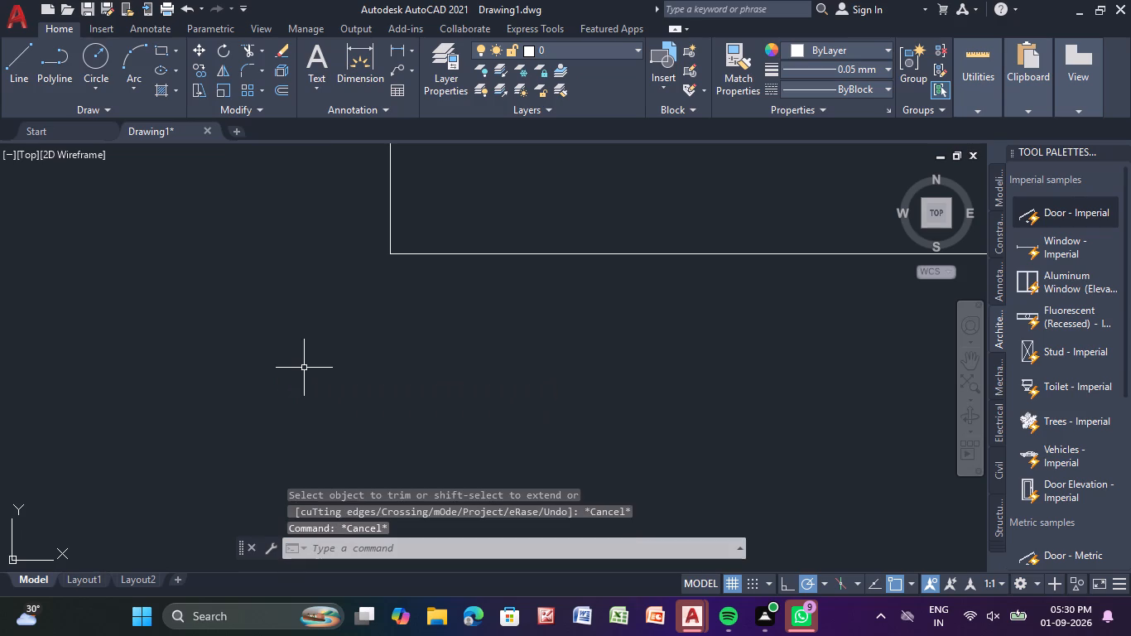
{"action": "key", "text": "Escape"}
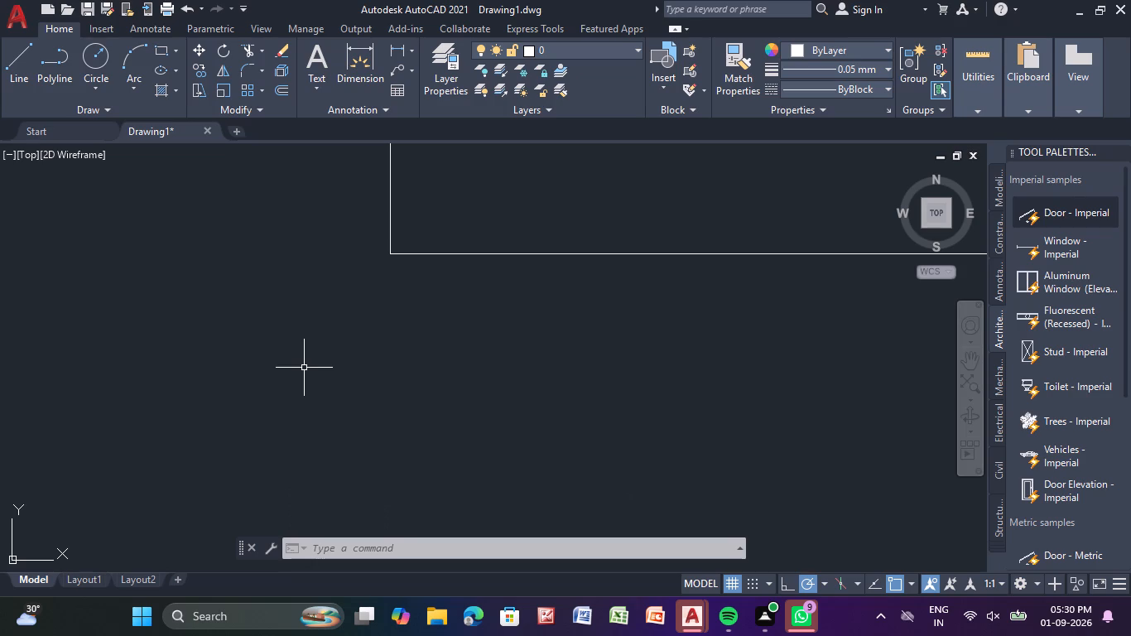
Draw three connected helper segments east of the southwest room's door, joining the east ends of its two jambs.
{"action": "scroll", "coordinate": [304, 368], "scroll_direction": "down", "scroll_amount": 10}
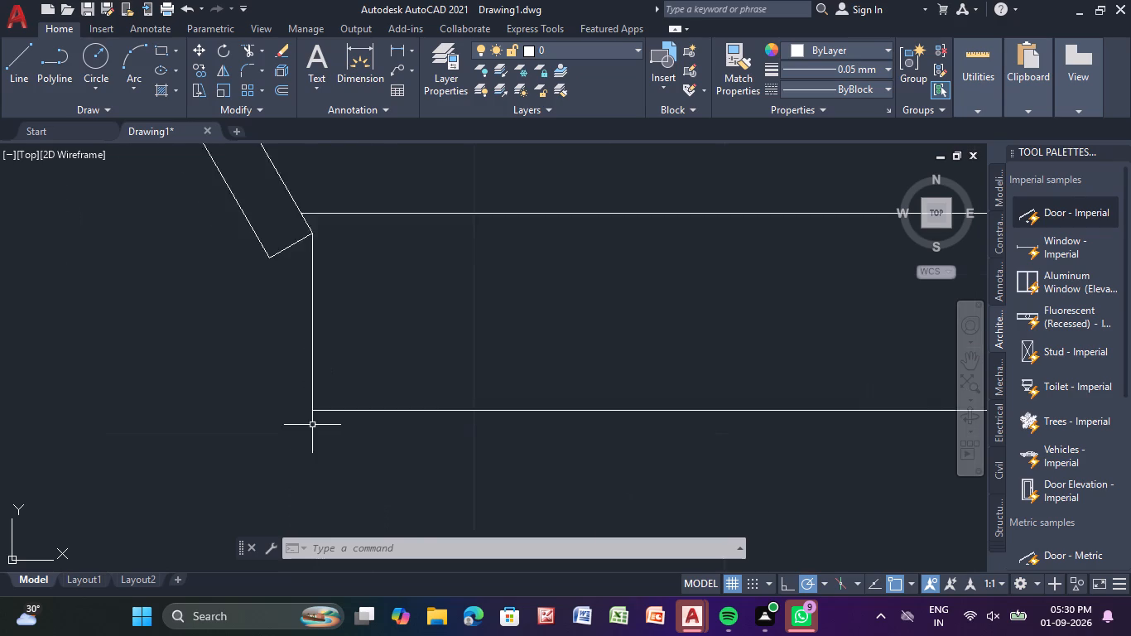
{"action": "scroll", "coordinate": [311, 425], "scroll_direction": "down", "scroll_amount": 4}
{"action": "middle_click_drag", "start_coordinate": [291, 452], "coordinate": [459, 282]}
{"action": "scroll", "coordinate": [431, 336], "scroll_direction": "down", "scroll_amount": 3}
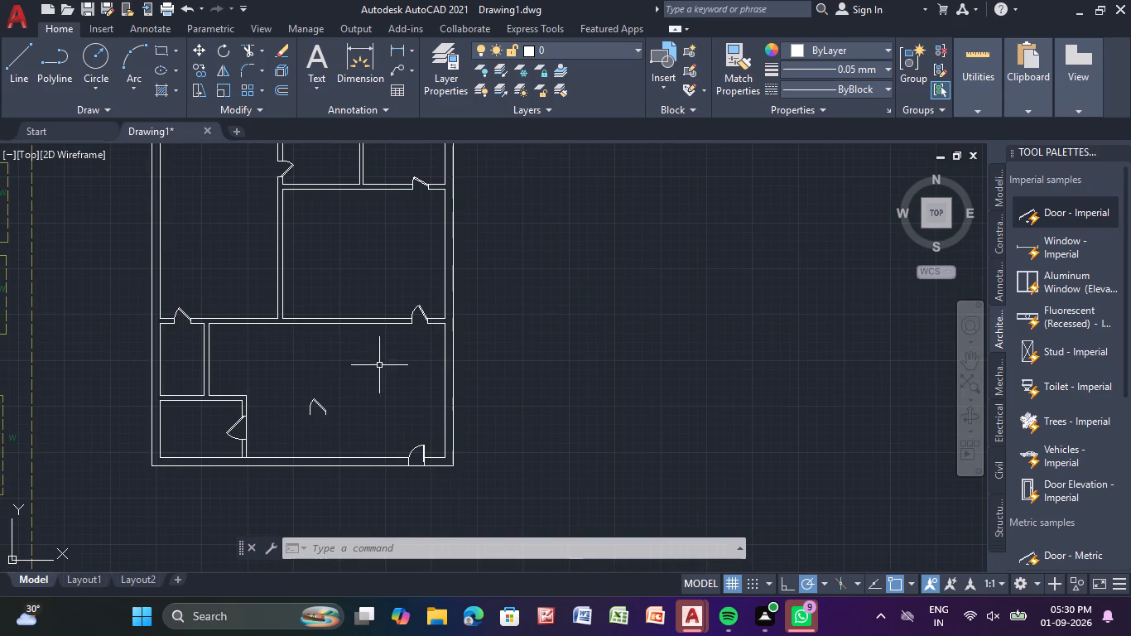
{"action": "middle_click_drag", "start_coordinate": [371, 370], "coordinate": [392, 268]}
{"action": "scroll", "coordinate": [287, 311], "scroll_direction": "up", "scroll_amount": 1}
{"action": "middle_click_drag", "start_coordinate": [286, 309], "coordinate": [388, 282]}
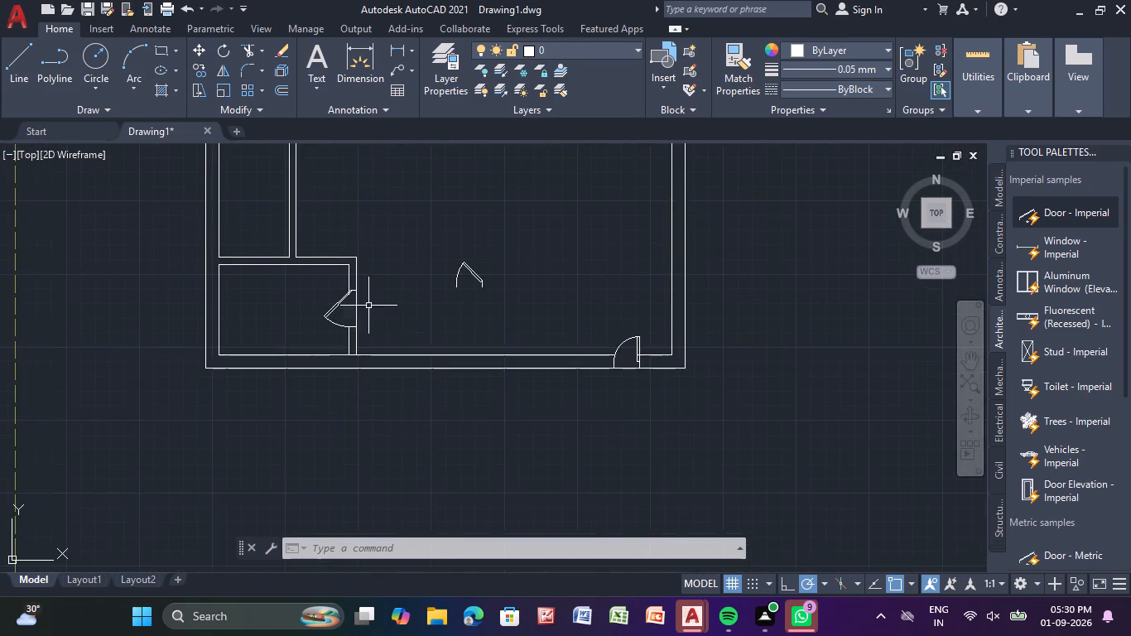
{"action": "scroll", "coordinate": [365, 309], "scroll_direction": "up", "scroll_amount": 3}
{"action": "key", "text": "l"}
{"action": "key", "text": "Return"}
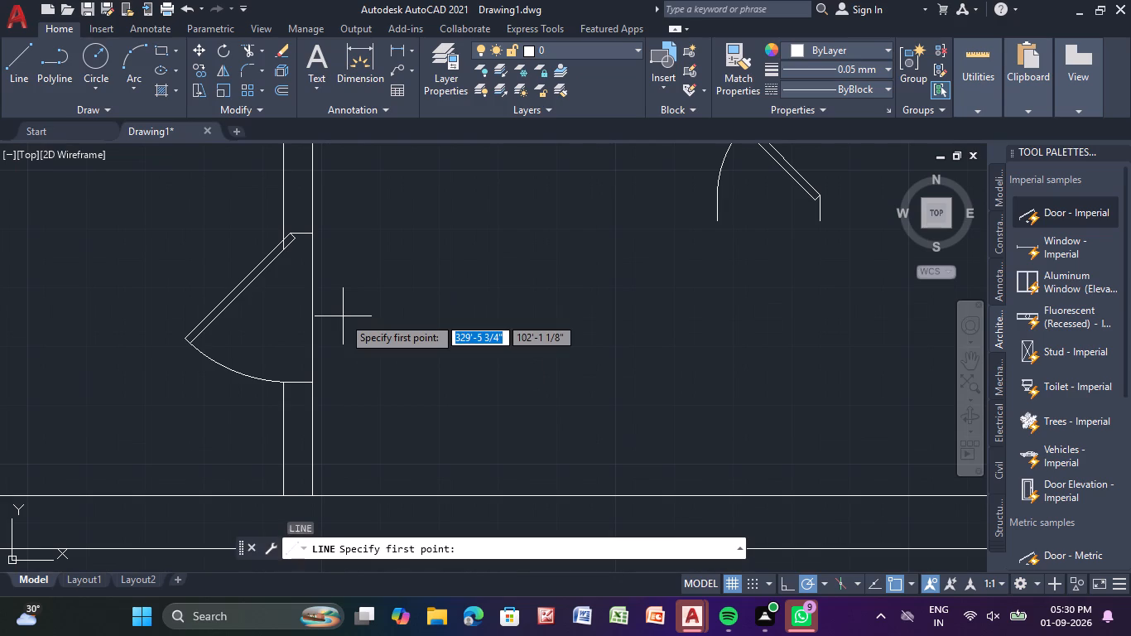
{"action": "left_click", "coordinate": [311, 234]}
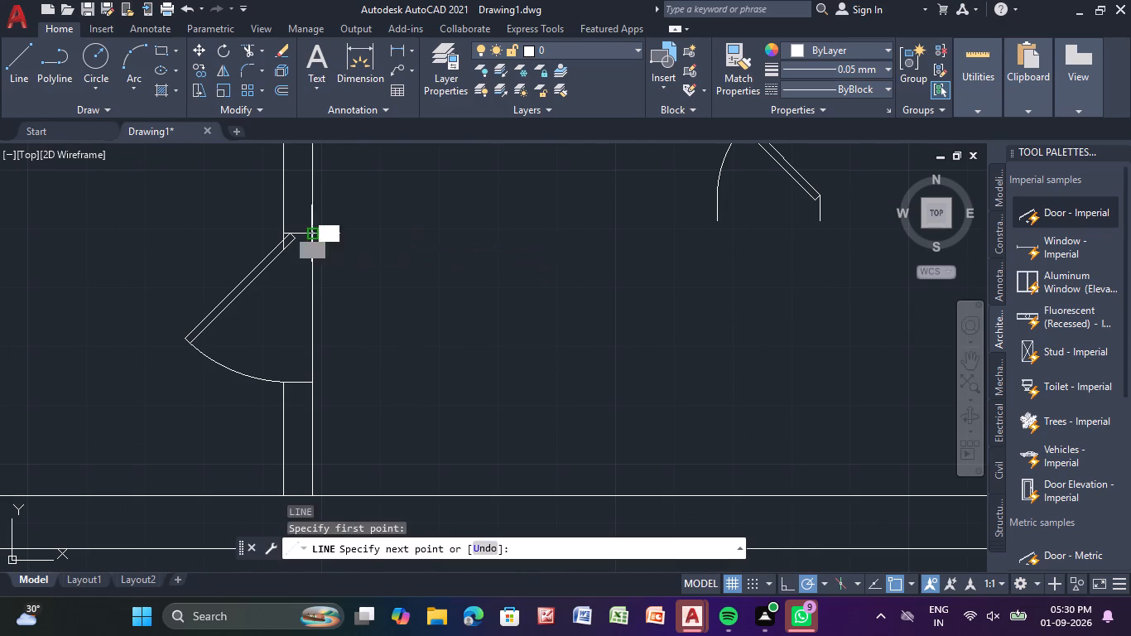
{"action": "left_click", "coordinate": [351, 231]}
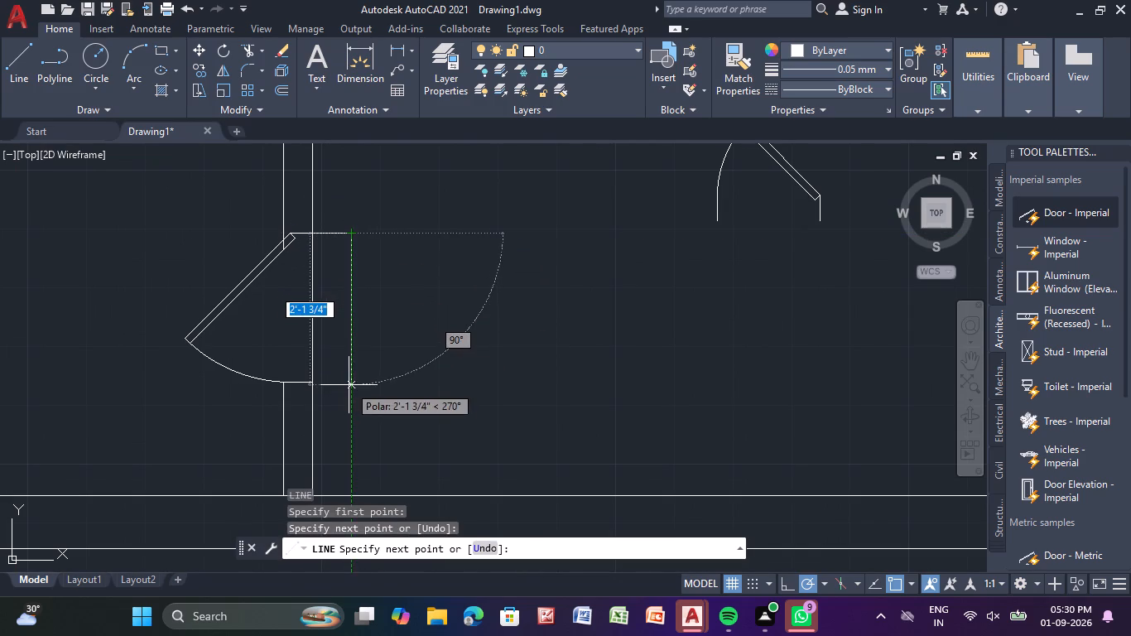
{"action": "left_click", "coordinate": [349, 385]}
{"action": "left_click", "coordinate": [317, 378]}
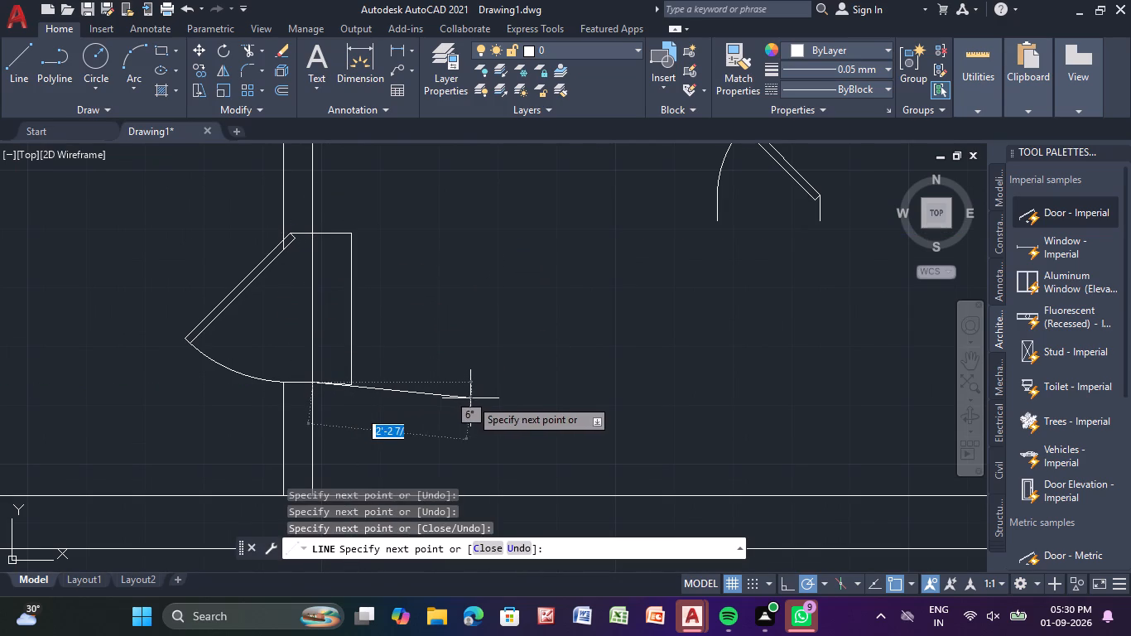
{"action": "key", "text": "Escape"}
{"action": "key", "text": "Escape"}
Trim the partition line crossing the southwest room's door opening and remove the helper segments east of the door.
{"action": "type", "text": "TR\\"}
{"action": "key", "text": "BackSpace"}
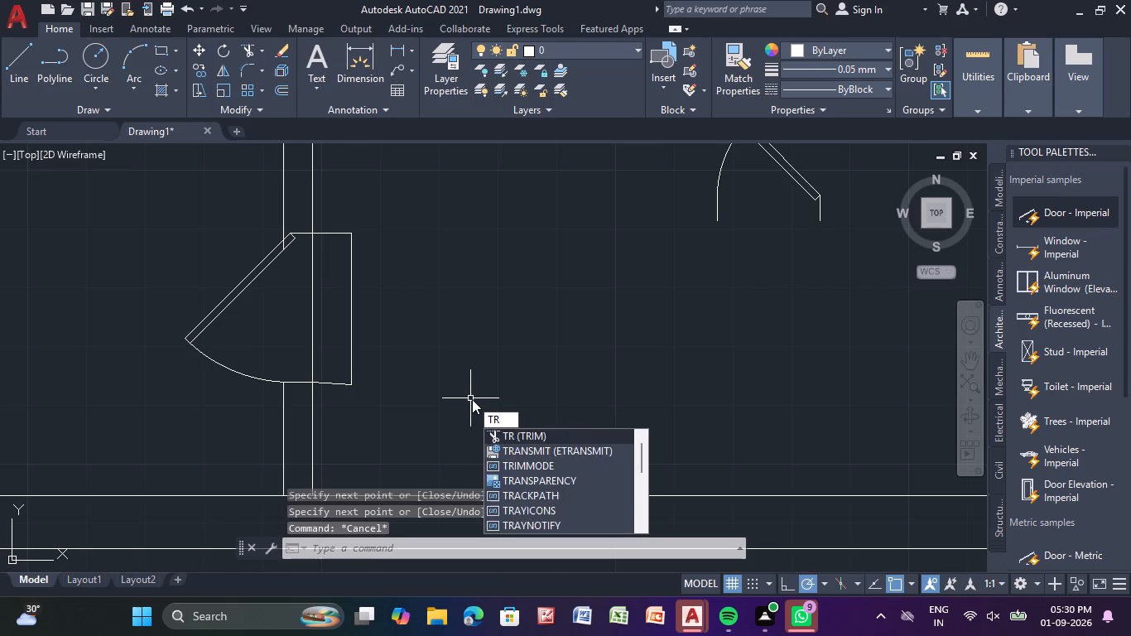
{"action": "key", "text": "Return"}
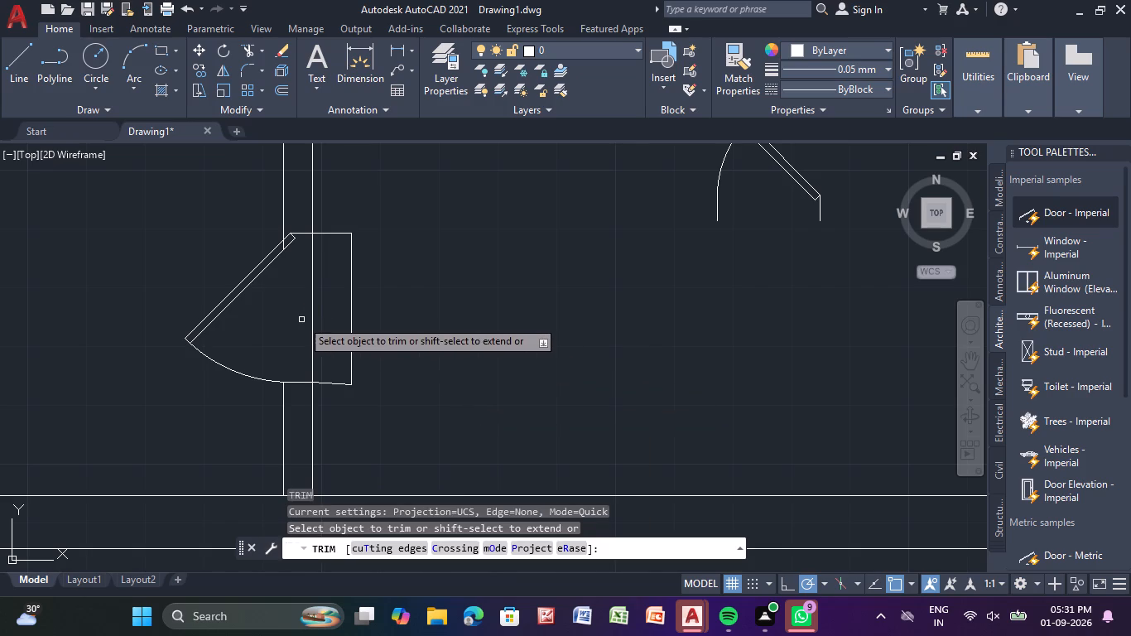
{"action": "left_click_drag", "start_coordinate": [301, 320], "coordinate": [368, 314]}
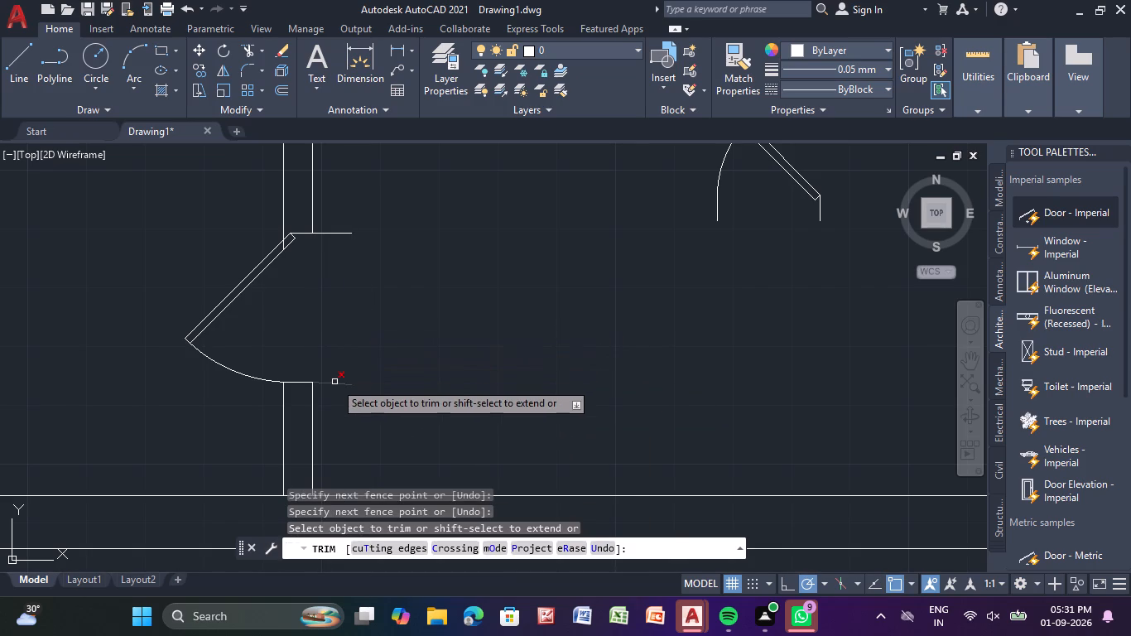
{"action": "left_click", "coordinate": [334, 382]}
{"action": "left_click_drag", "start_coordinate": [339, 223], "coordinate": [319, 263]}
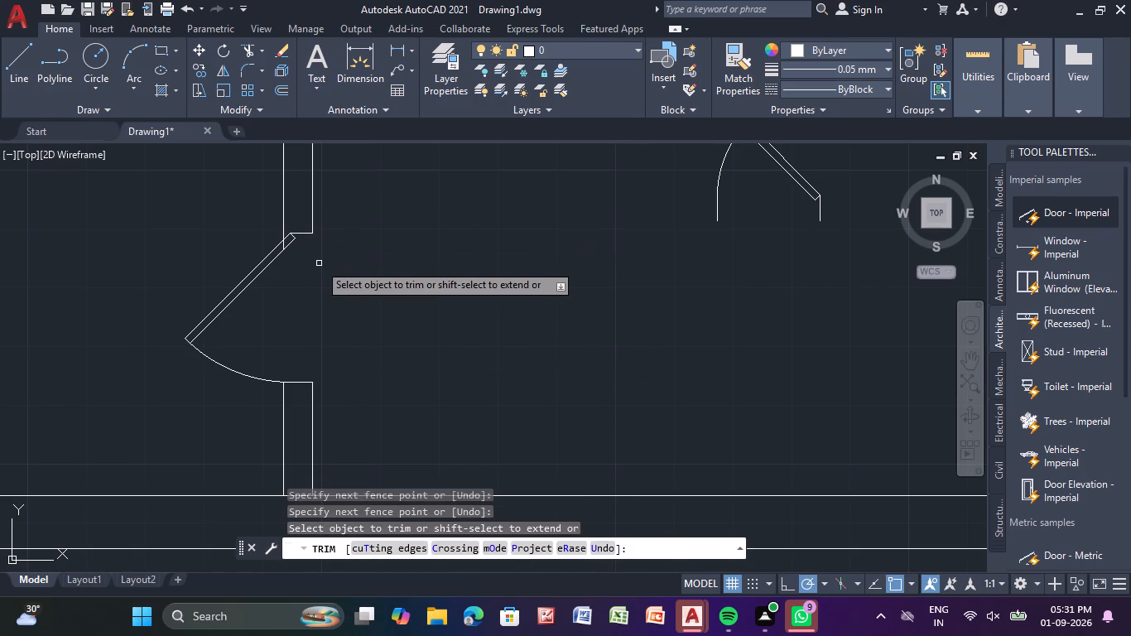
Trim the stub of the partition's west line that runs across the southwest room's door leaf.
{"action": "middle_click_drag", "start_coordinate": [310, 261], "coordinate": [316, 308]}
{"action": "scroll", "coordinate": [308, 297], "scroll_direction": "up", "scroll_amount": 4}
{"action": "middle_click_drag", "start_coordinate": [272, 289], "coordinate": [307, 325]}
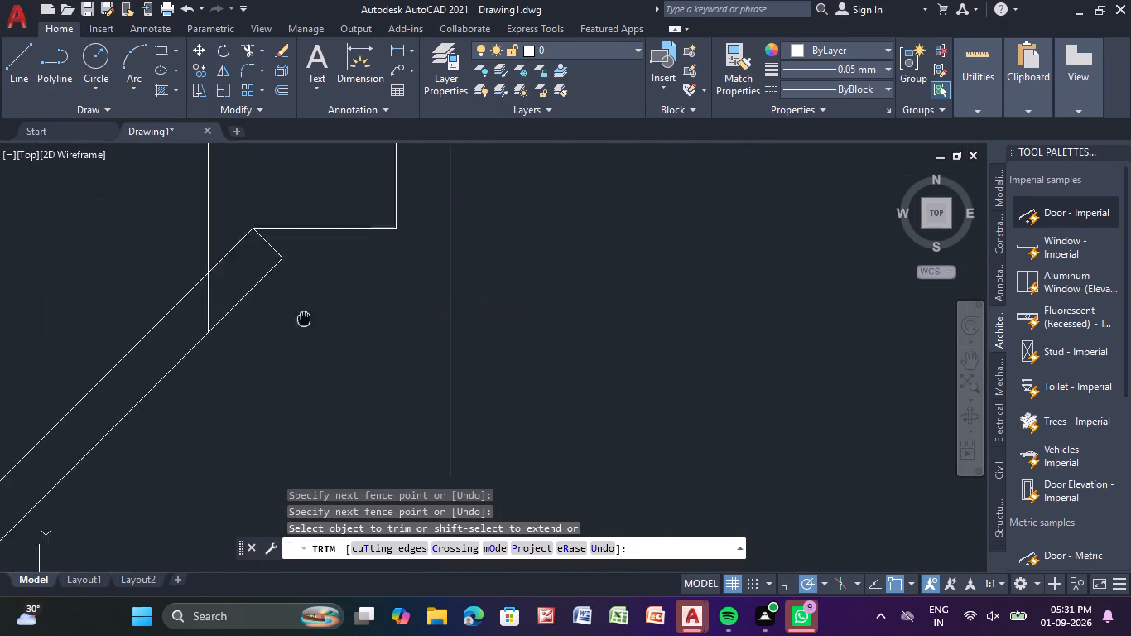
{"action": "middle_click_drag", "start_coordinate": [307, 325], "coordinate": [316, 343]}
{"action": "scroll", "coordinate": [239, 319], "scroll_direction": "up", "scroll_amount": 4}
{"action": "left_click_drag", "start_coordinate": [222, 309], "coordinate": [72, 434]}
{"action": "scroll", "coordinate": [118, 402], "scroll_direction": "down", "scroll_amount": 5}
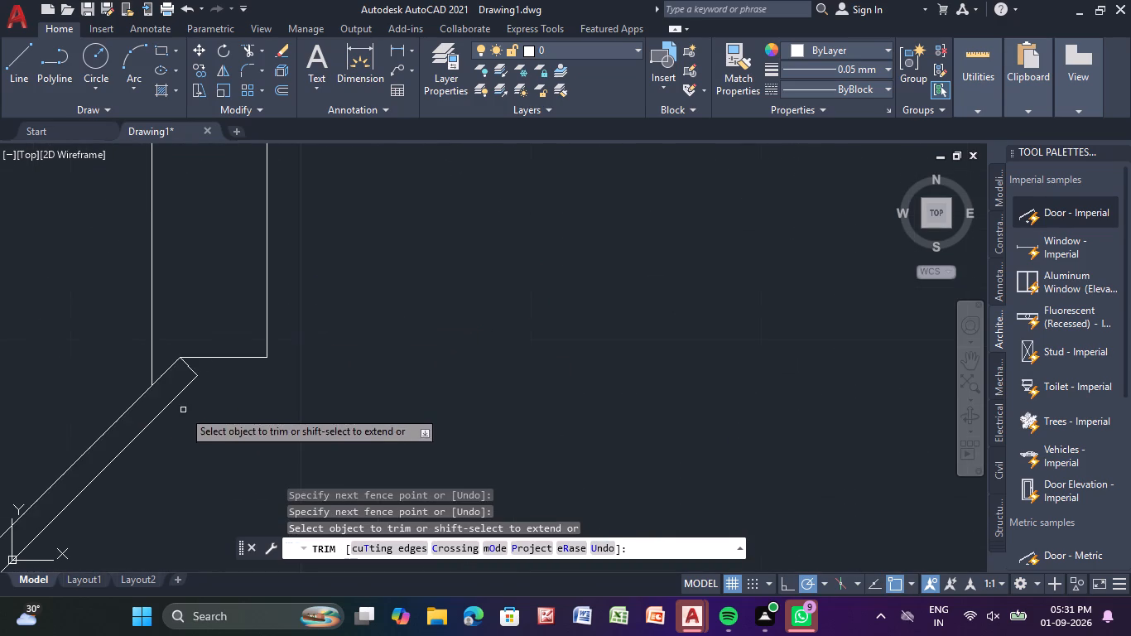
{"action": "scroll", "coordinate": [149, 380], "scroll_direction": "up", "scroll_amount": 8}
{"action": "middle_click_drag", "start_coordinate": [165, 431], "coordinate": [267, 339]}
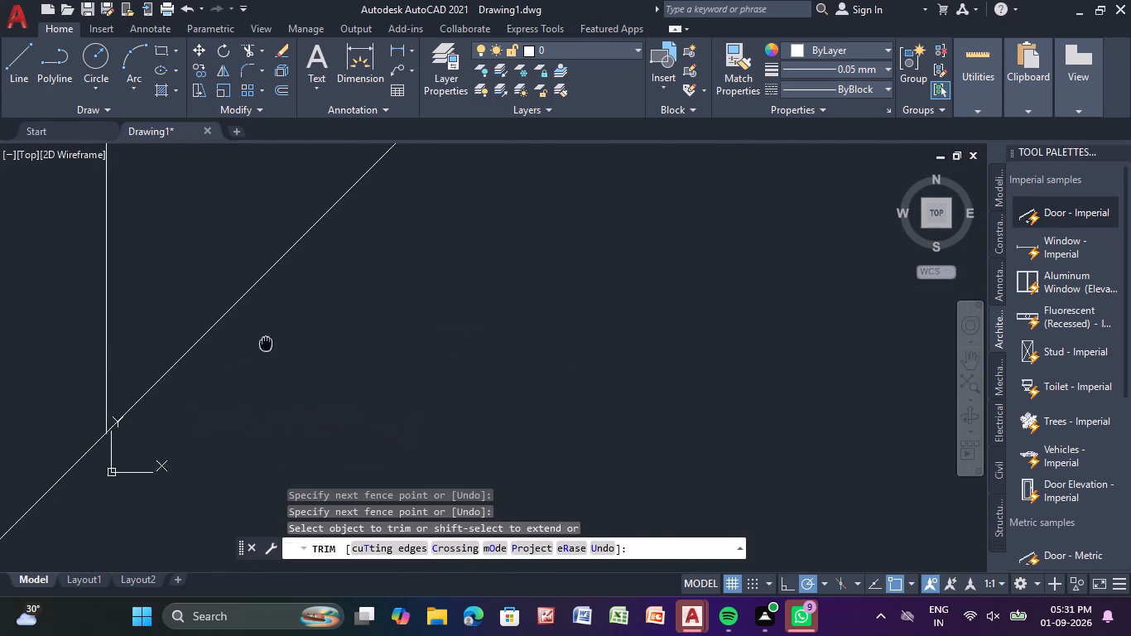
{"action": "middle_click_drag", "start_coordinate": [267, 339], "coordinate": [311, 304]}
{"action": "scroll", "coordinate": [158, 404], "scroll_direction": "up", "scroll_amount": 6}
{"action": "scroll", "coordinate": [157, 404], "scroll_direction": "down", "scroll_amount": 17}
{"action": "middle_click_drag", "start_coordinate": [238, 433], "coordinate": [286, 315]}
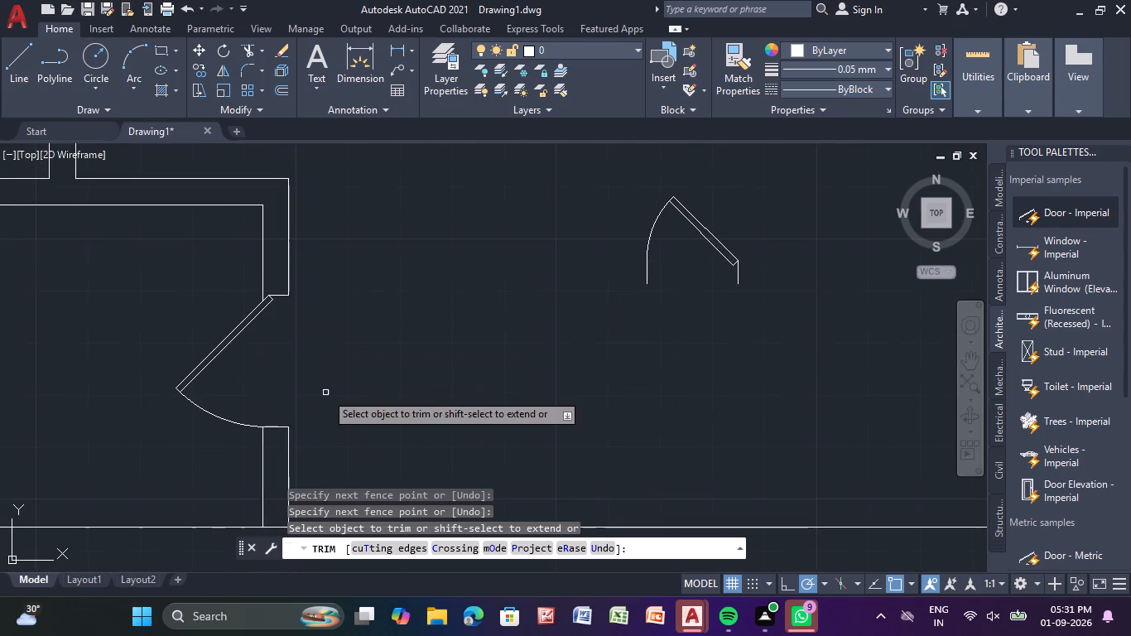
{"action": "scroll", "coordinate": [317, 406], "scroll_direction": "up", "scroll_amount": 3}
{"action": "scroll", "coordinate": [315, 407], "scroll_direction": "down", "scroll_amount": 7}
{"action": "middle_click_drag", "start_coordinate": [363, 373], "coordinate": [364, 373]}
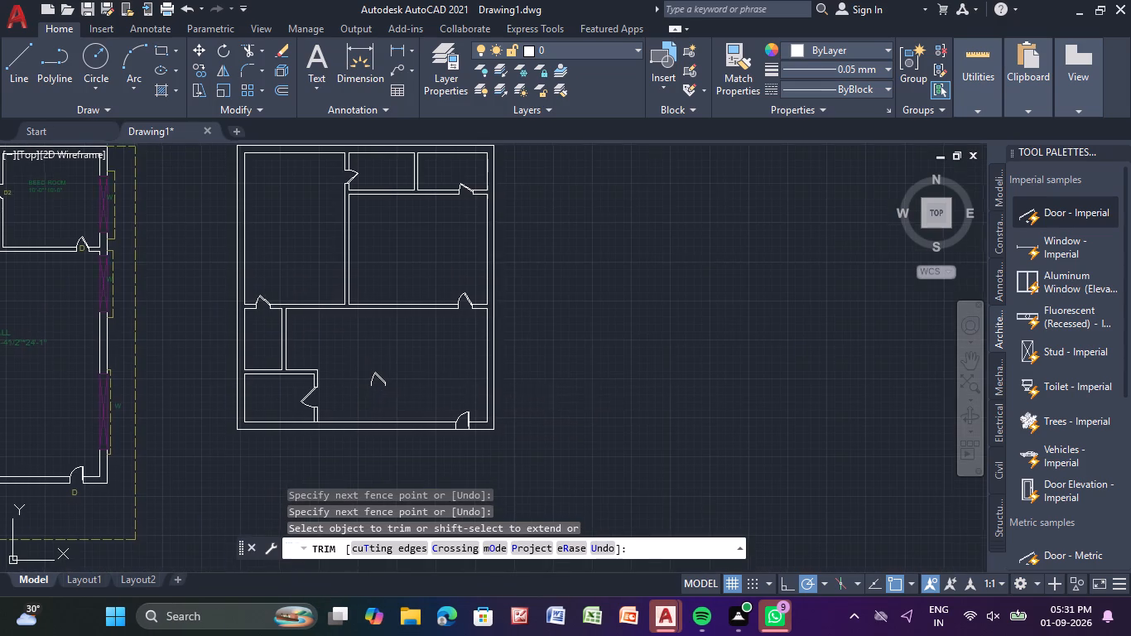
{"action": "middle_click_drag", "start_coordinate": [364, 373], "coordinate": [412, 451]}
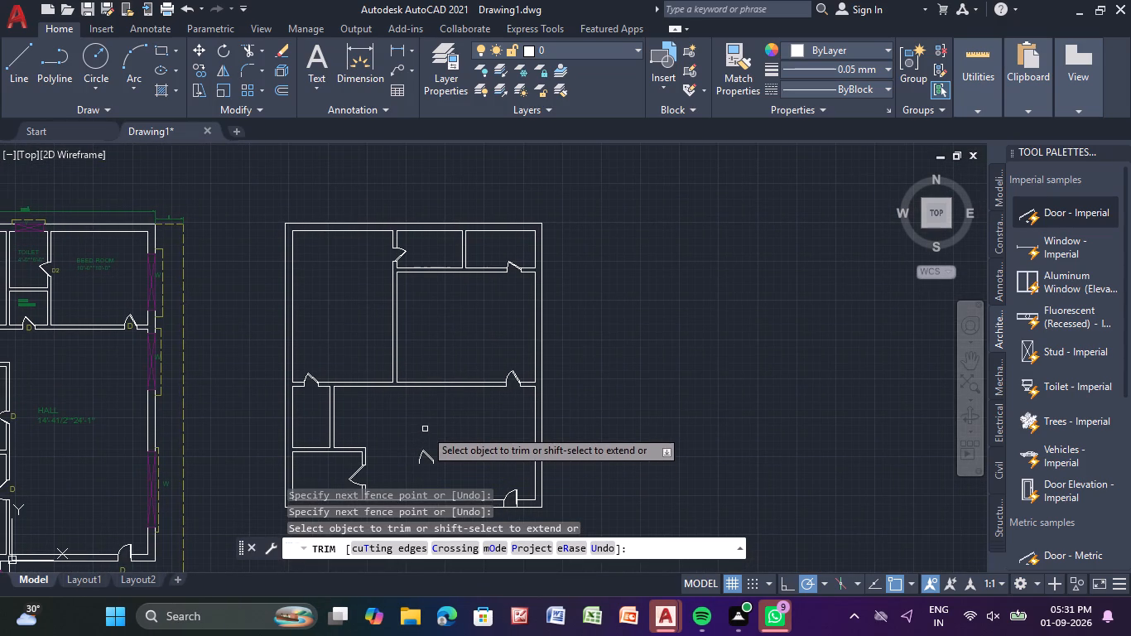
{"action": "middle_click_drag", "start_coordinate": [547, 499], "coordinate": [561, 475]}
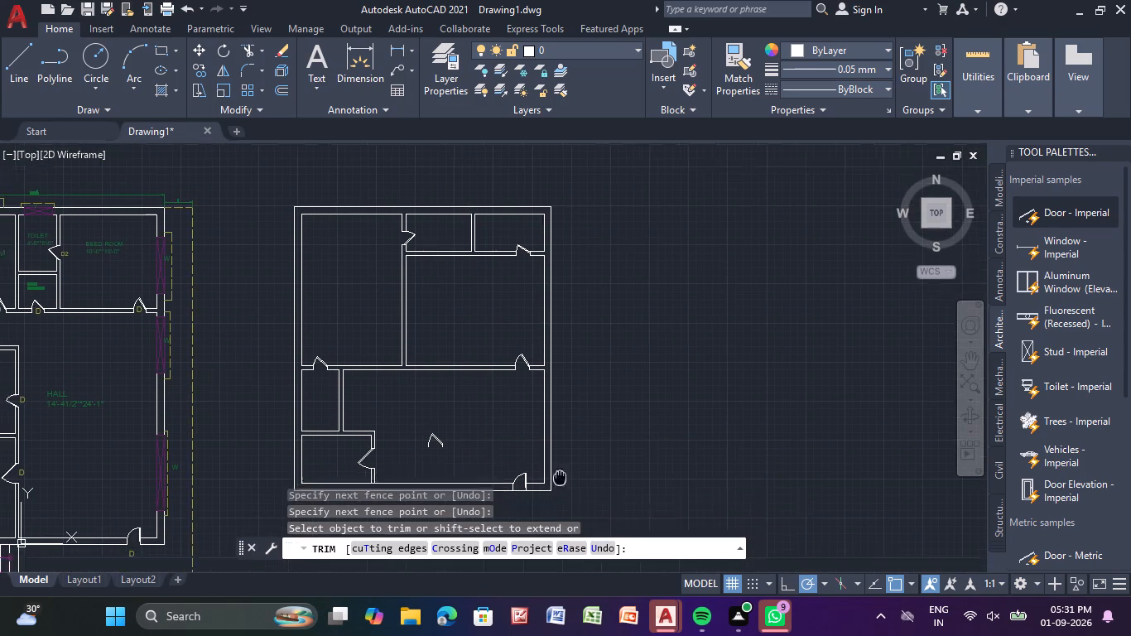
{"action": "middle_click_drag", "start_coordinate": [561, 475], "coordinate": [585, 415]}
{"action": "scroll", "coordinate": [571, 442], "scroll_direction": "up", "scroll_amount": 1}
{"action": "key", "text": "Escape"}
{"action": "key", "text": "Escape"}
{"action": "key", "text": "Escape"}
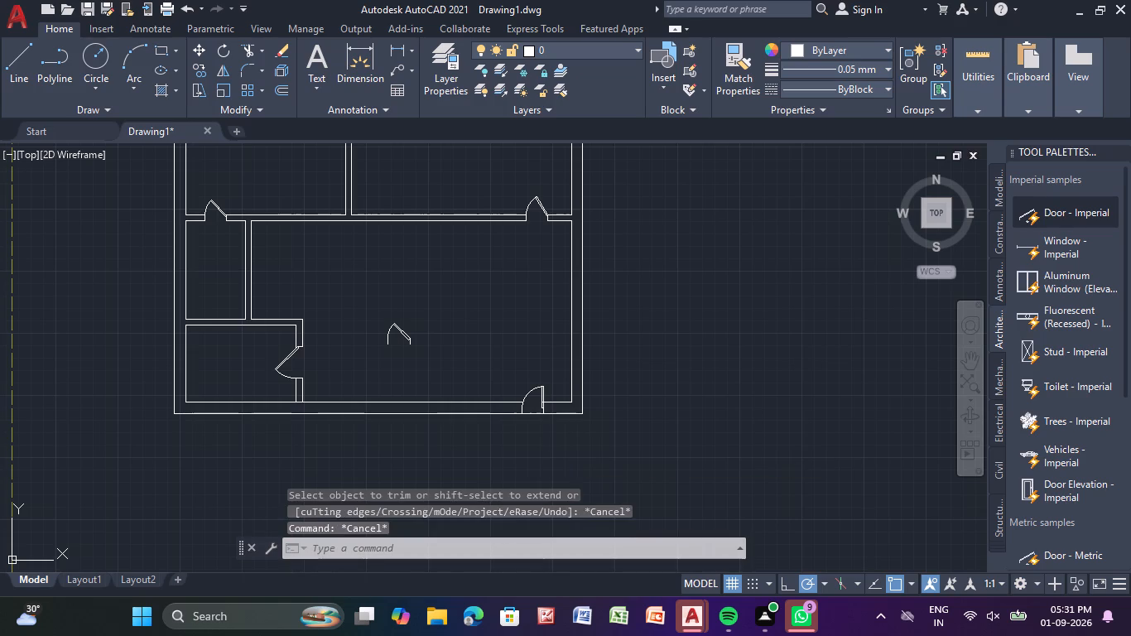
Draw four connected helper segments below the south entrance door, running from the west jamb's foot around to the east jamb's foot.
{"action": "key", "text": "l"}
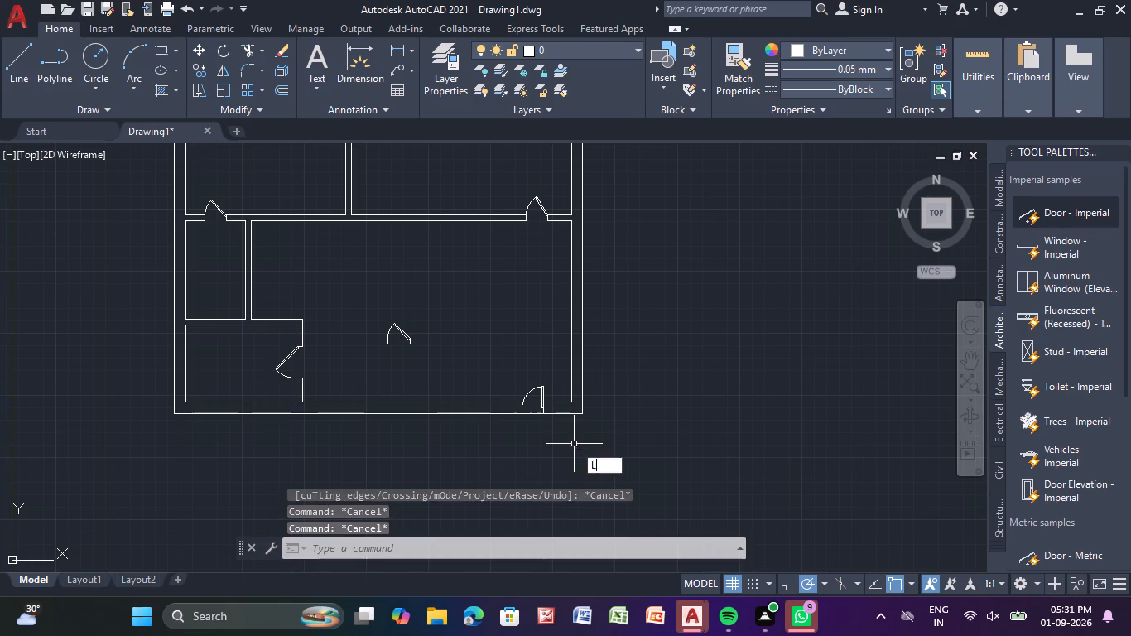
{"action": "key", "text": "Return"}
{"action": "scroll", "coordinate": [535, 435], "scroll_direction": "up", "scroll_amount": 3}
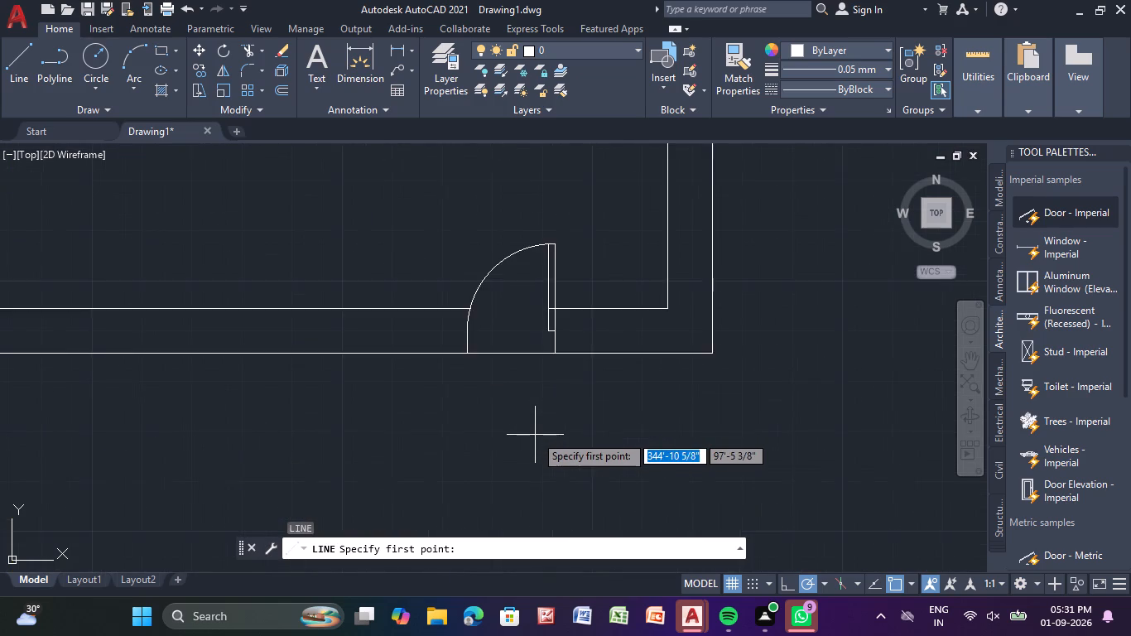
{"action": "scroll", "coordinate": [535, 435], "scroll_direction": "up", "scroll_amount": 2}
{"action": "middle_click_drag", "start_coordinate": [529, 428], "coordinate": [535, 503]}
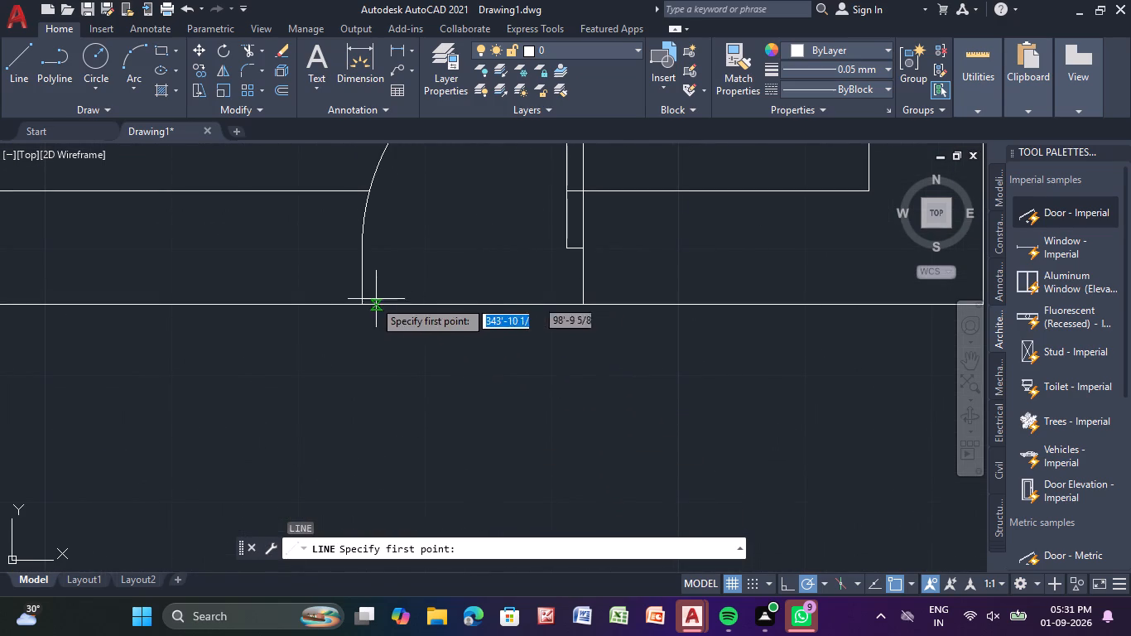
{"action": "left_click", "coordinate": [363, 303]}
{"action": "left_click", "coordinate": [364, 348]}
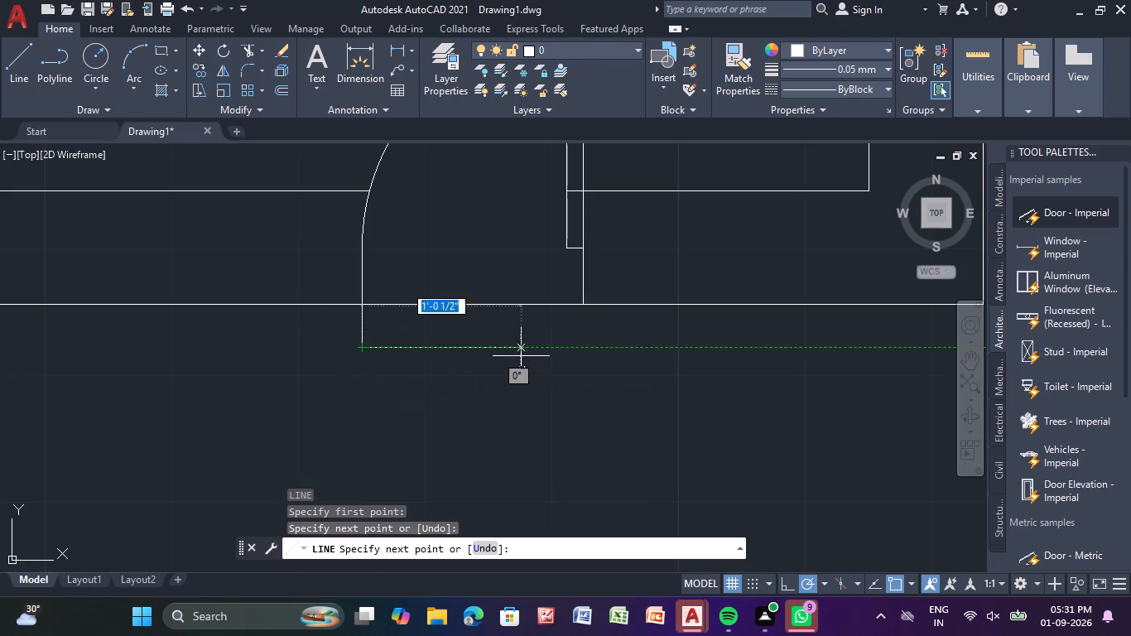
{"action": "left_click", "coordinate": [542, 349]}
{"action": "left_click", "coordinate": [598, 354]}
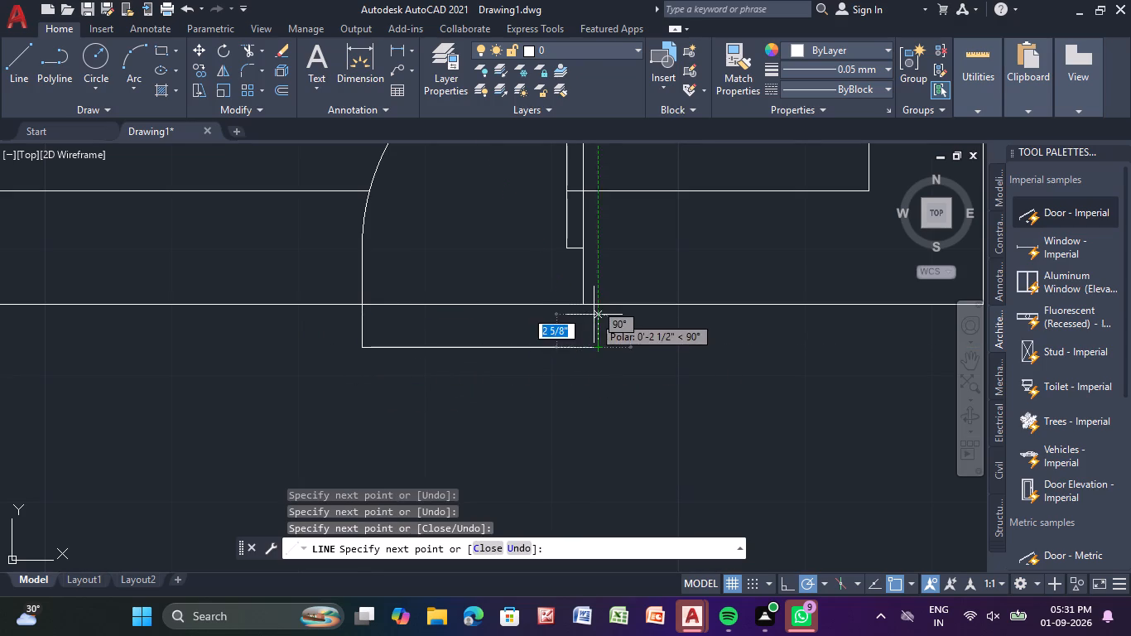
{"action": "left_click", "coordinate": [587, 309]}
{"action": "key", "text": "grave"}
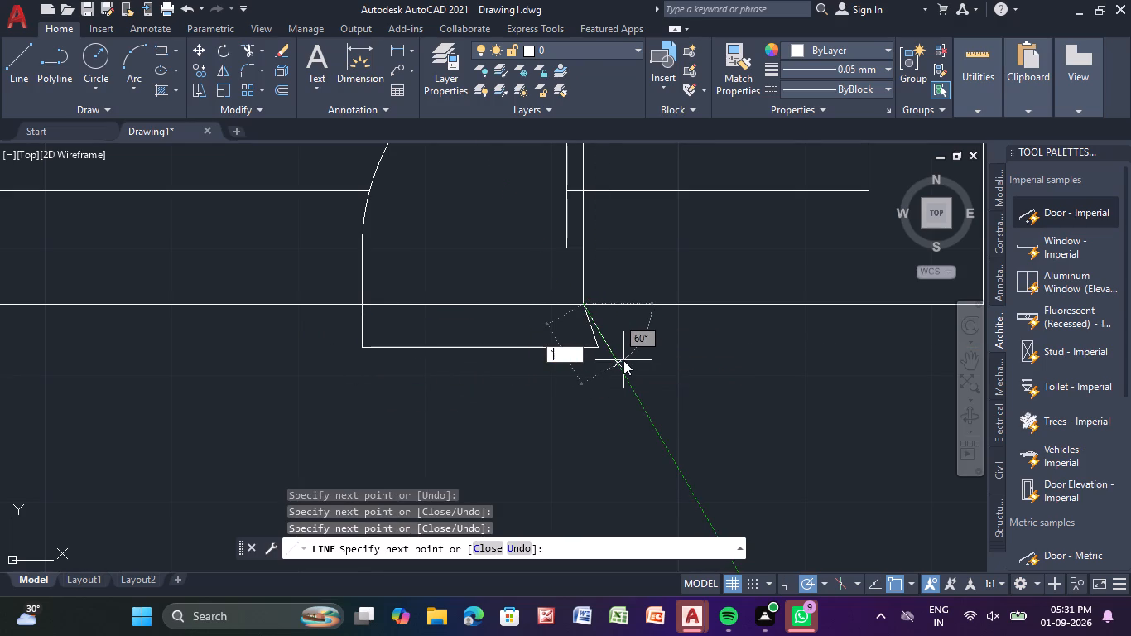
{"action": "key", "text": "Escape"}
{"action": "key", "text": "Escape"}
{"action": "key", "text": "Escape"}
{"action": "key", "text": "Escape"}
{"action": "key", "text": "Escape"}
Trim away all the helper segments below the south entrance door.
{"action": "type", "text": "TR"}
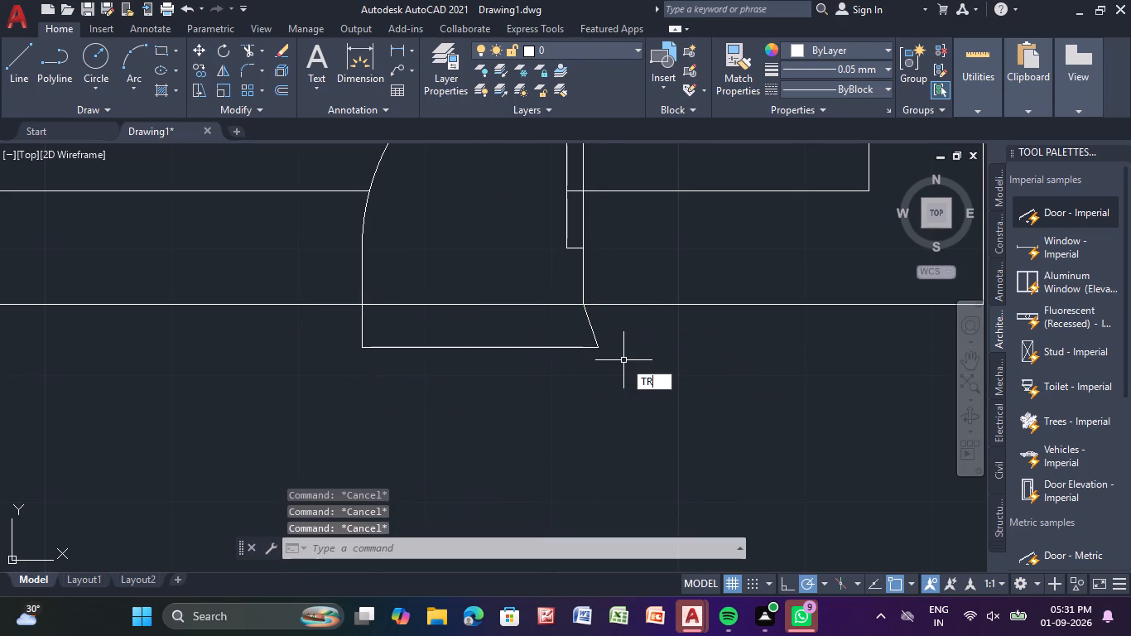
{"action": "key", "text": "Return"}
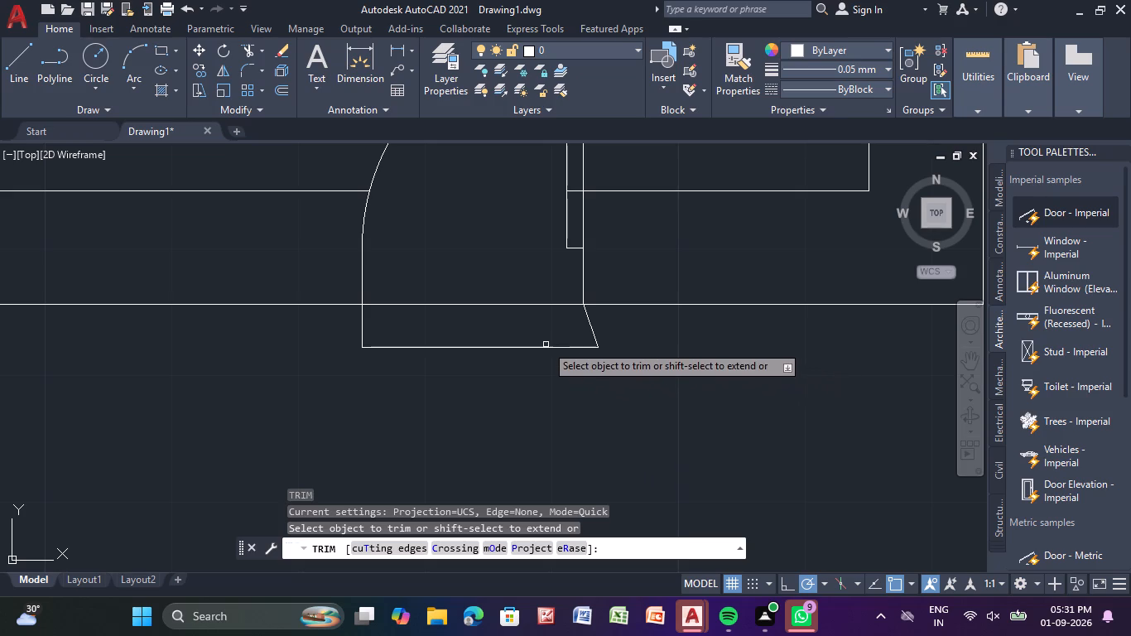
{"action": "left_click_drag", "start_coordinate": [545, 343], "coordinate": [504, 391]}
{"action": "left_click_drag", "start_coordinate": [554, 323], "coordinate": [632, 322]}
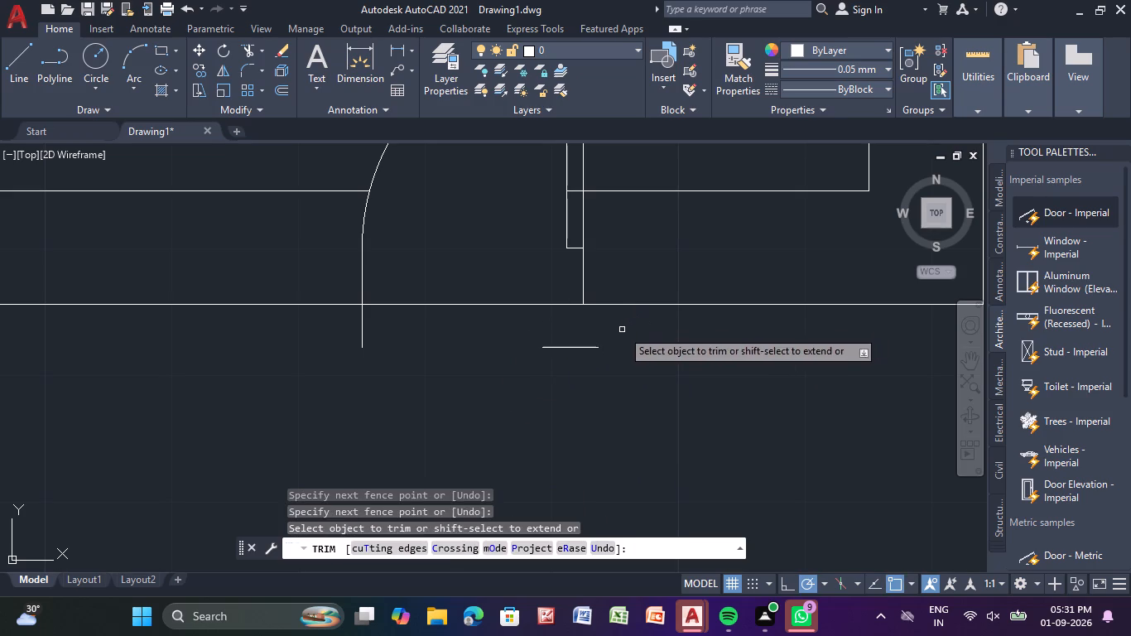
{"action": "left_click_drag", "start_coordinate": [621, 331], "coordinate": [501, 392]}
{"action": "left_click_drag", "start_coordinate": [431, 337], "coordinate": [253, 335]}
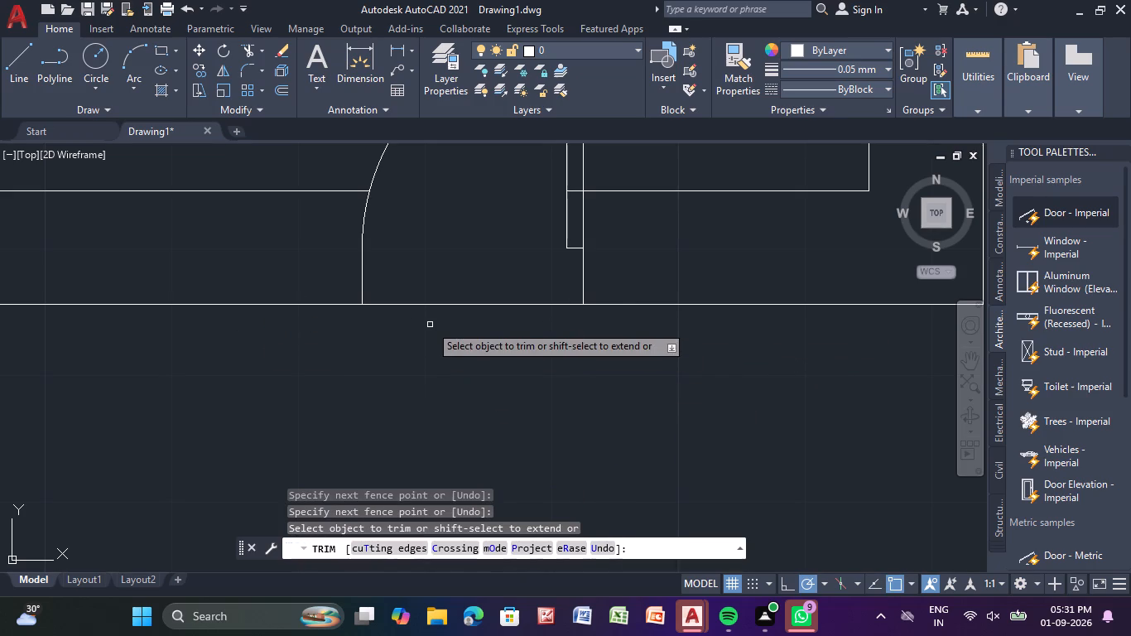
Trim the exterior wall's outer line across the south entrance door's opening.
{"action": "left_click_drag", "start_coordinate": [436, 293], "coordinate": [417, 325]}
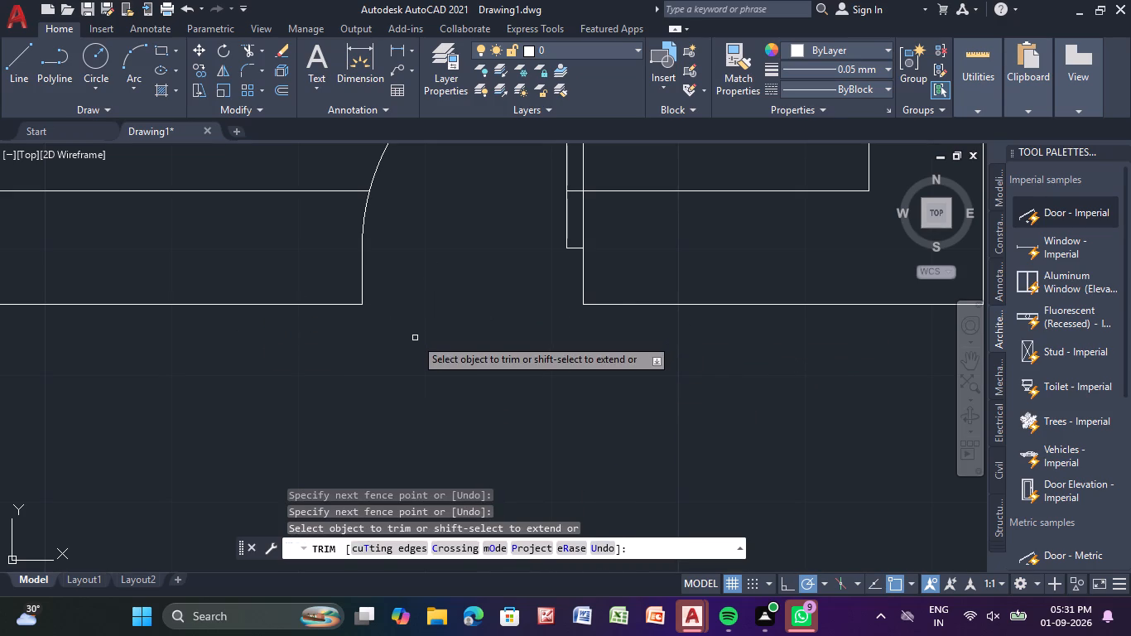
{"action": "key", "text": "Escape"}
{"action": "key", "text": "Escape"}
{"action": "key", "text": "Escape"}
{"action": "key", "text": "Escape"}
{"action": "key", "text": "Escape"}
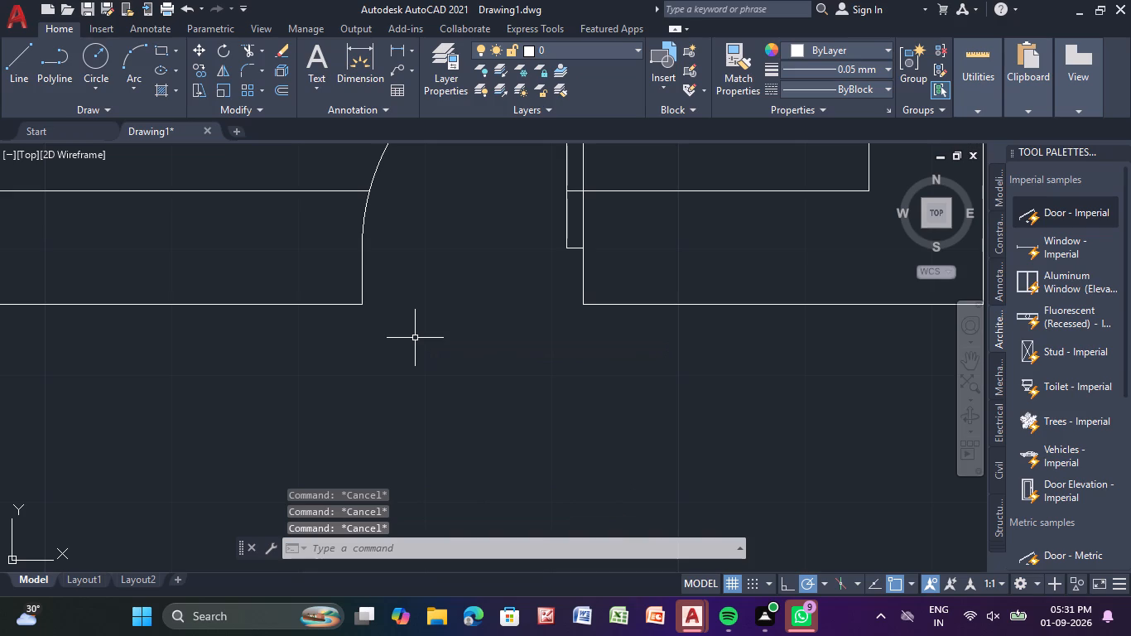
Trim the piece of the south wall's inner line that crosses the entrance door's leaf.
{"action": "key", "text": "Return"}
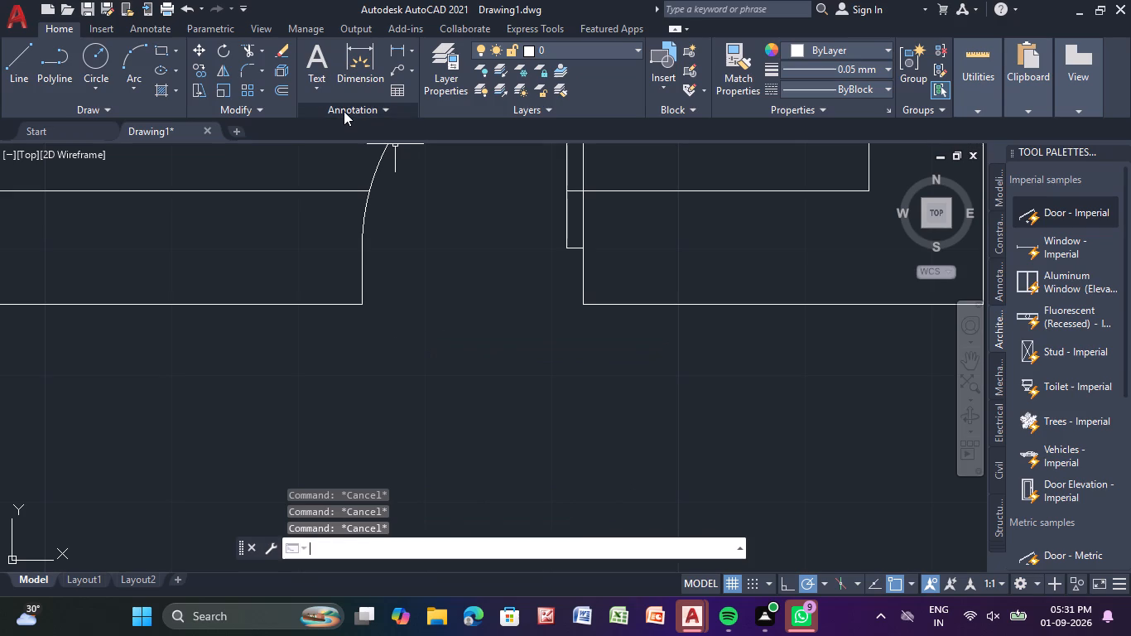
{"action": "middle_click_drag", "start_coordinate": [625, 209], "coordinate": [623, 260]}
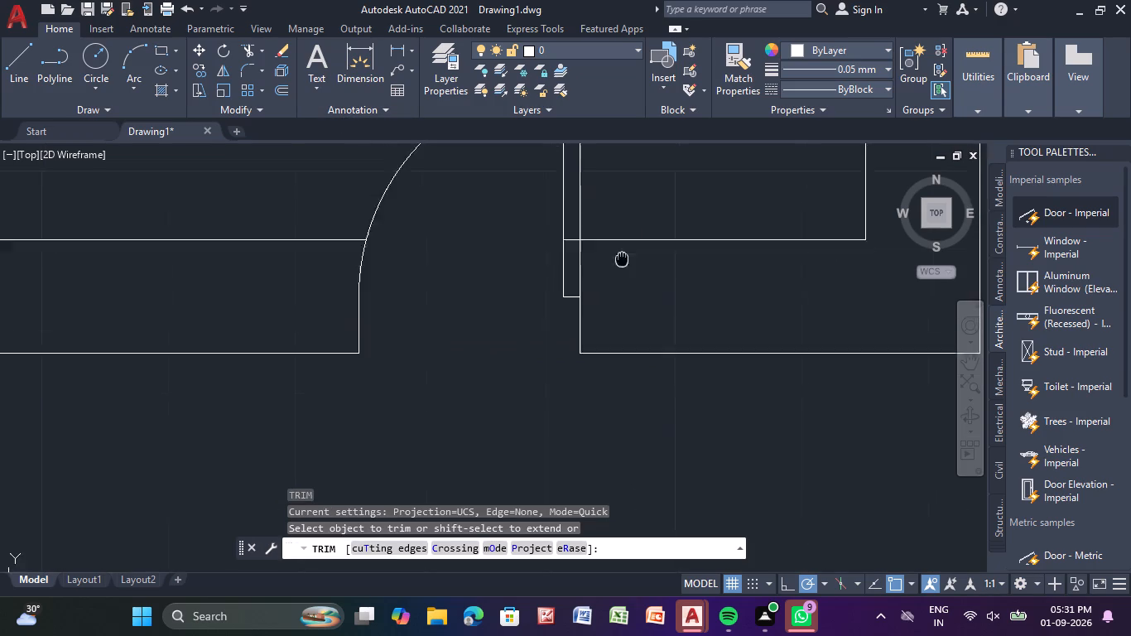
{"action": "middle_click_drag", "start_coordinate": [623, 260], "coordinate": [631, 286]}
{"action": "scroll", "coordinate": [579, 269], "scroll_direction": "up", "scroll_amount": 3}
{"action": "left_click_drag", "start_coordinate": [583, 256], "coordinate": [579, 284]}
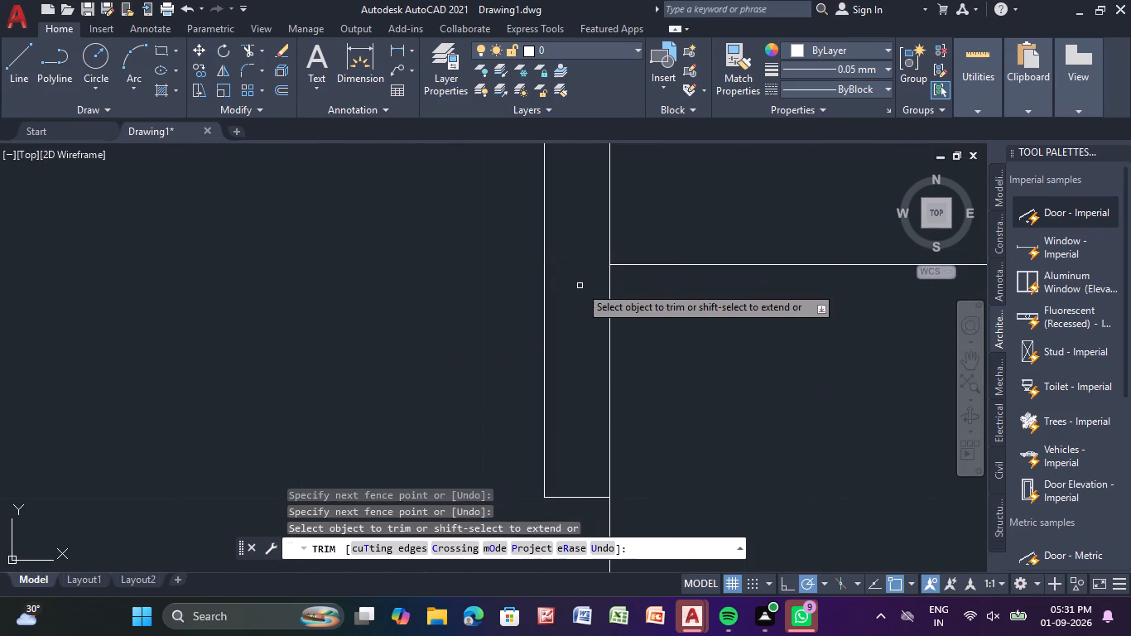
{"action": "key", "text": "Escape"}
{"action": "key", "text": "Escape"}
{"action": "key", "text": "Escape"}
{"action": "key", "text": "Escape"}
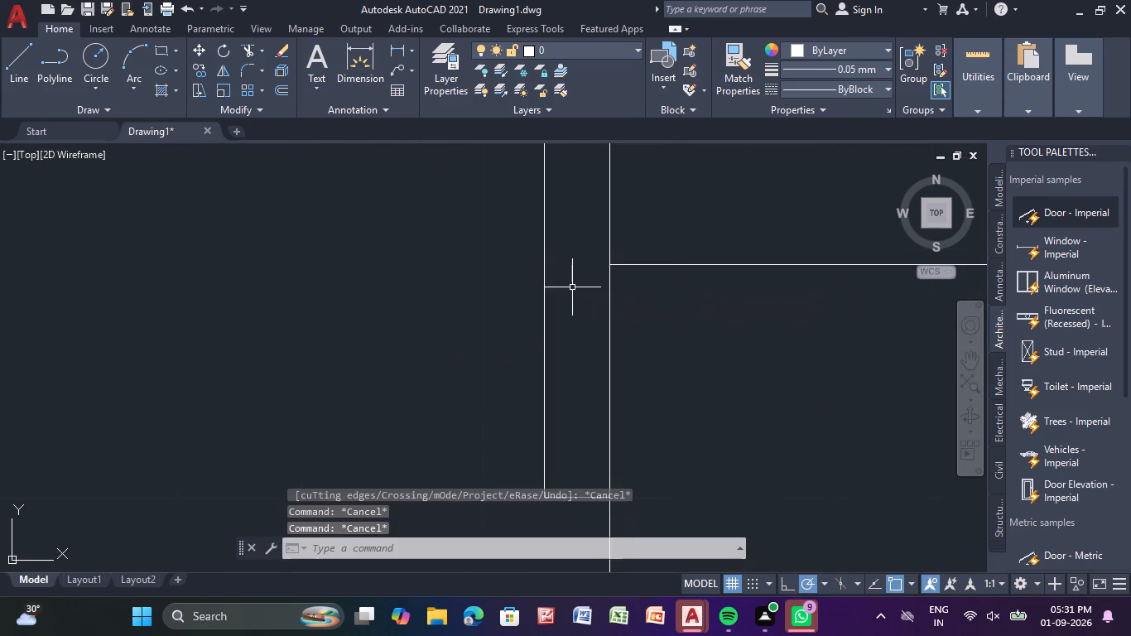
Delete the spare door standing loose in the large southern room.
{"action": "scroll", "coordinate": [571, 235], "scroll_direction": "down", "scroll_amount": 7}
{"action": "scroll", "coordinate": [506, 323], "scroll_direction": "down", "scroll_amount": 3}
{"action": "middle_click_drag", "start_coordinate": [499, 339], "coordinate": [502, 378]}
{"action": "scroll", "coordinate": [459, 330], "scroll_direction": "up", "scroll_amount": 3}
{"action": "left_click", "coordinate": [459, 330]}
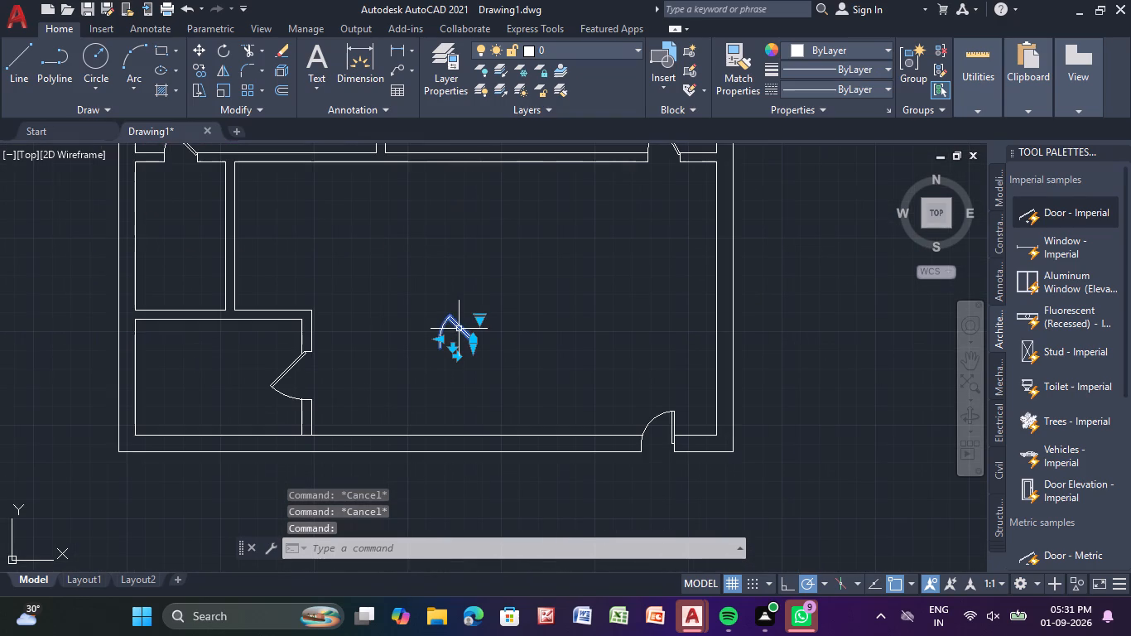
{"action": "key", "text": "Delete"}
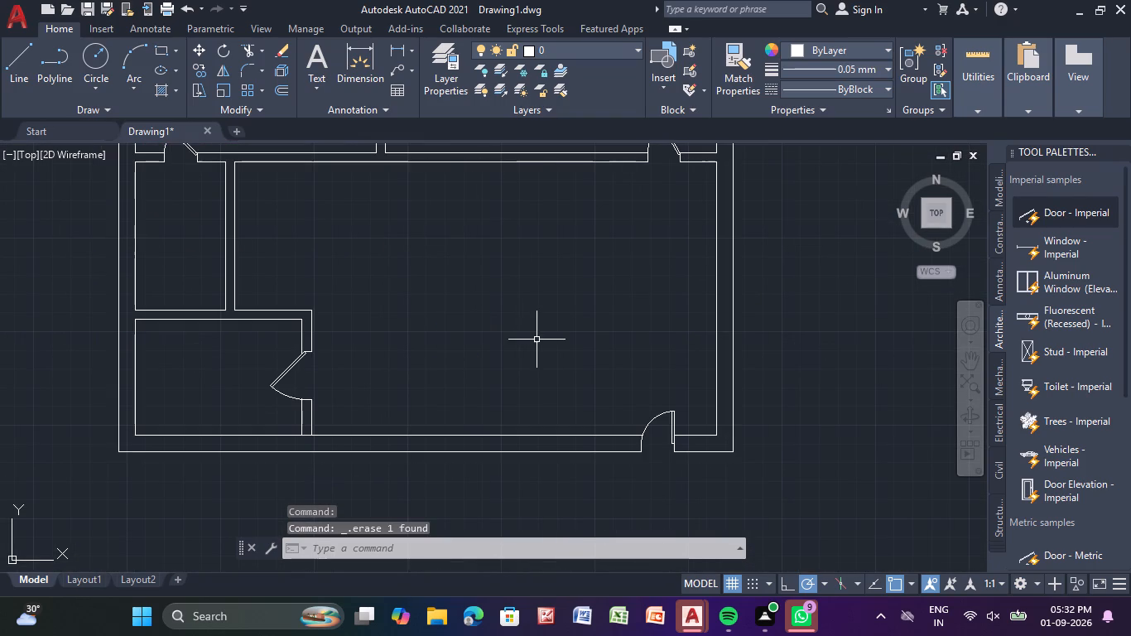
Examine the windows in the east wall of the finished ground floor plan against the new plan.
{"action": "scroll", "coordinate": [540, 342], "scroll_direction": "down", "scroll_amount": 3}
{"action": "middle_click_drag", "start_coordinate": [513, 350], "coordinate": [508, 422]}
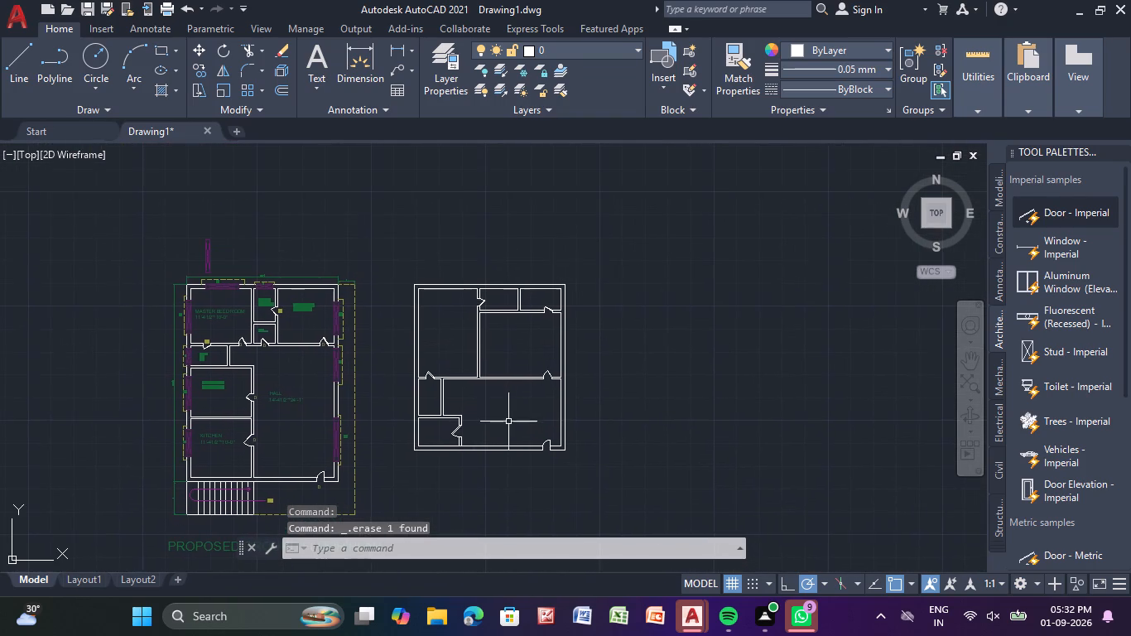
{"action": "middle_click", "coordinate": [503, 397]}
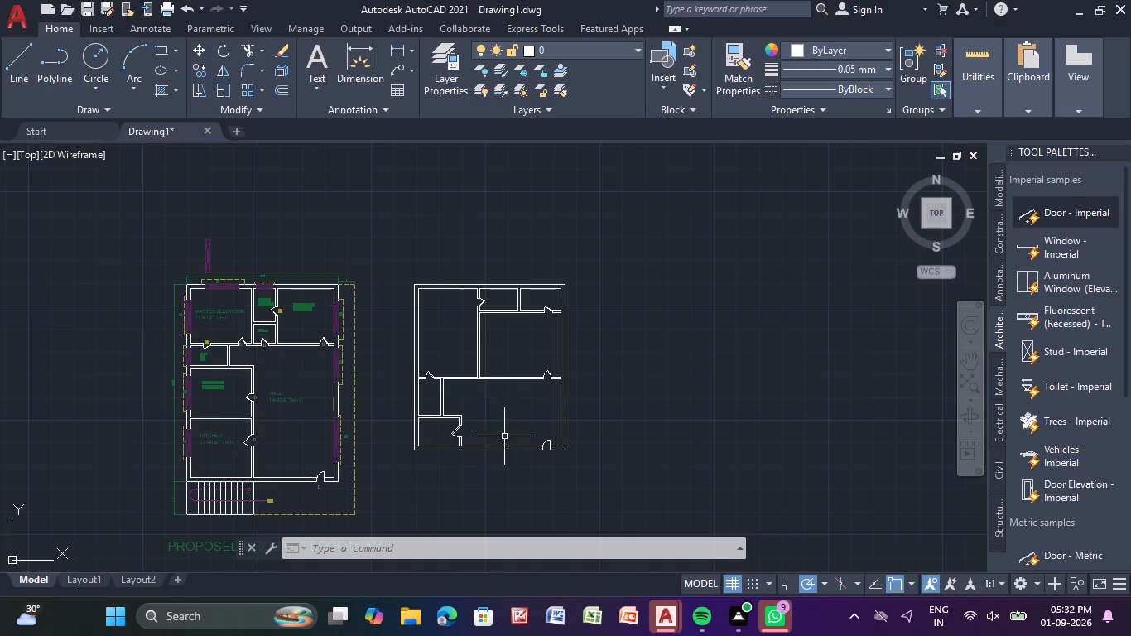
{"action": "scroll", "coordinate": [483, 456], "scroll_direction": "down", "scroll_amount": 1}
{"action": "middle_click_drag", "start_coordinate": [452, 499], "coordinate": [464, 388]}
{"action": "scroll", "coordinate": [370, 339], "scroll_direction": "up", "scroll_amount": 2}
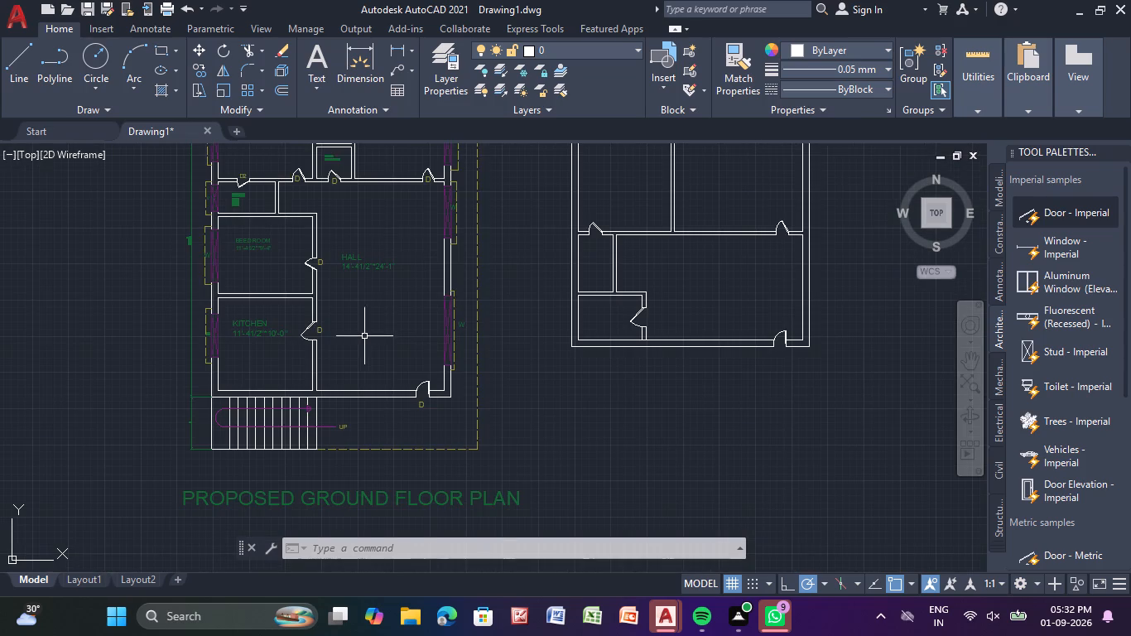
{"action": "scroll", "coordinate": [448, 316], "scroll_direction": "up", "scroll_amount": 3}
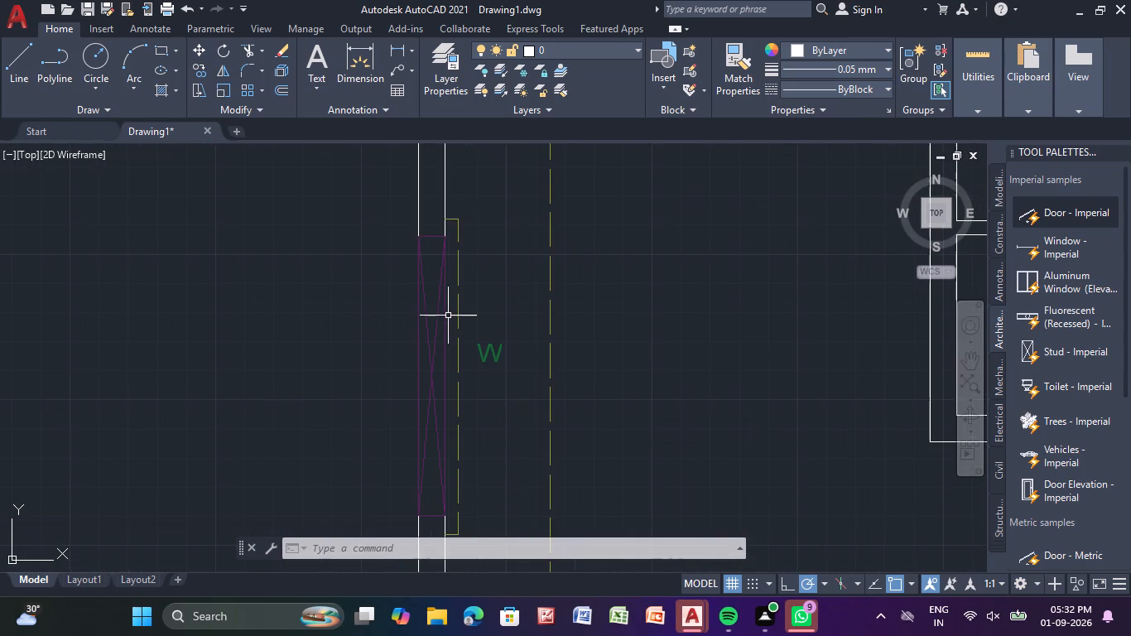
{"action": "middle_click_drag", "start_coordinate": [452, 316], "coordinate": [464, 415]}
{"action": "scroll", "coordinate": [451, 347], "scroll_direction": "down", "scroll_amount": 2}
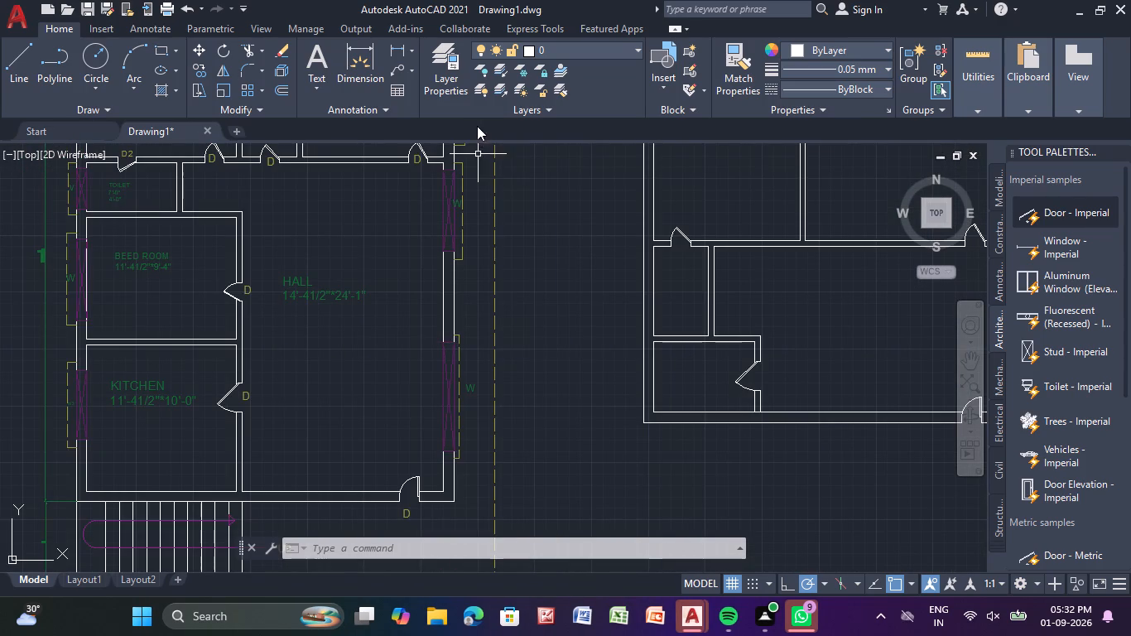
Copy the hall's northern east-wall window from the finished plan into the new plan's east wall at the large middle room.
{"action": "left_click", "coordinate": [449, 195]}
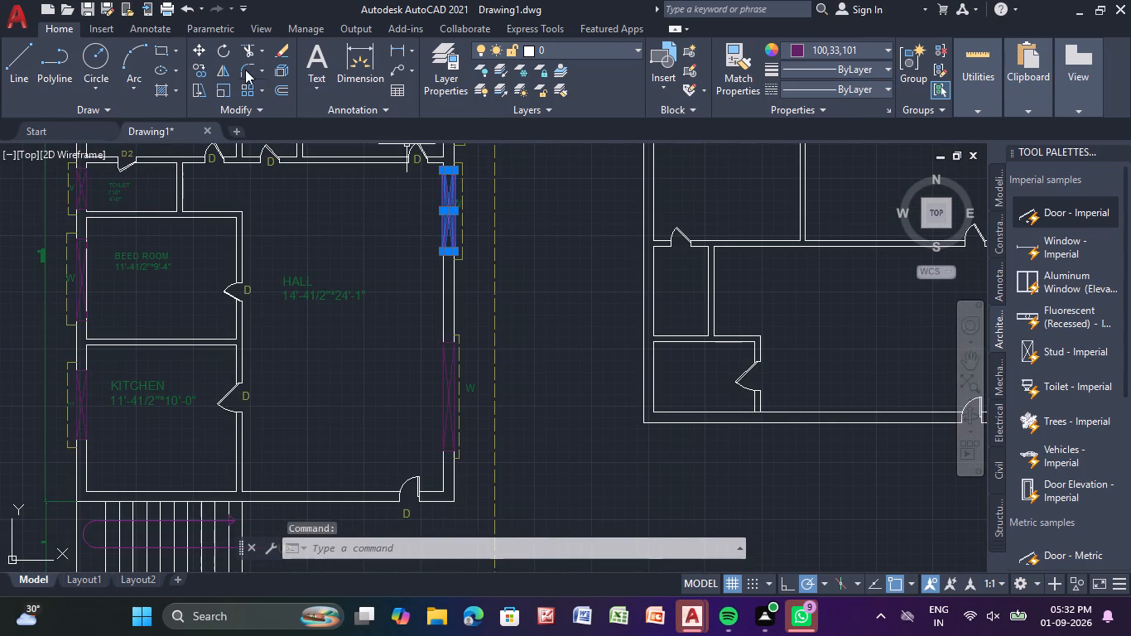
{"action": "left_click_drag", "start_coordinate": [196, 75], "coordinate": [197, 84]}
{"action": "double_click", "coordinate": [200, 65]}
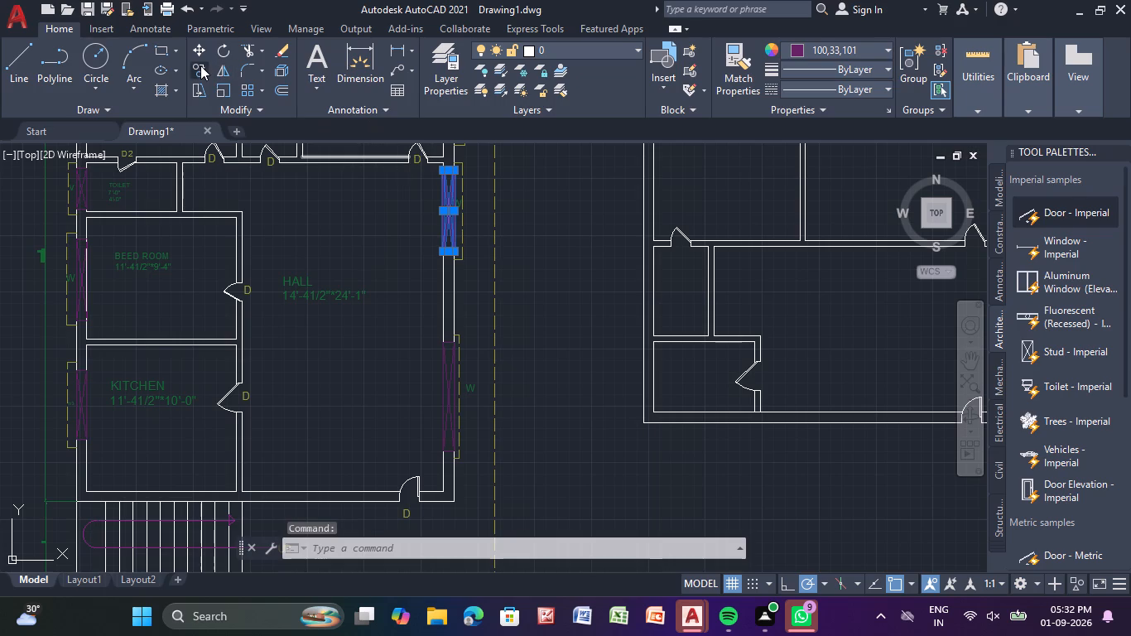
{"action": "left_click", "coordinate": [445, 202]}
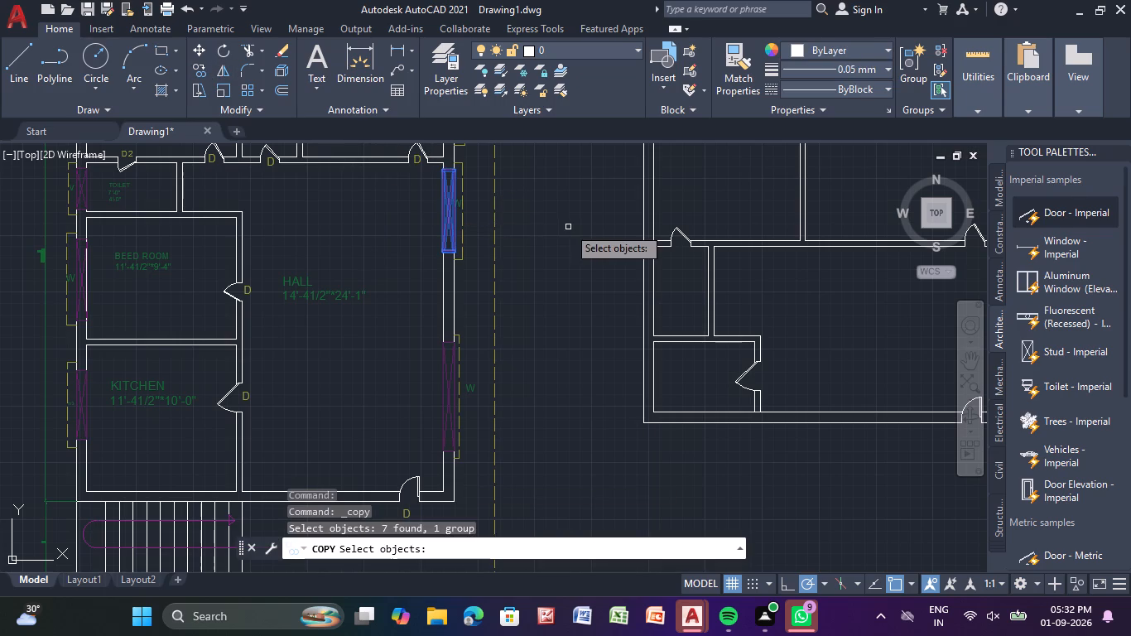
{"action": "key", "text": "Return"}
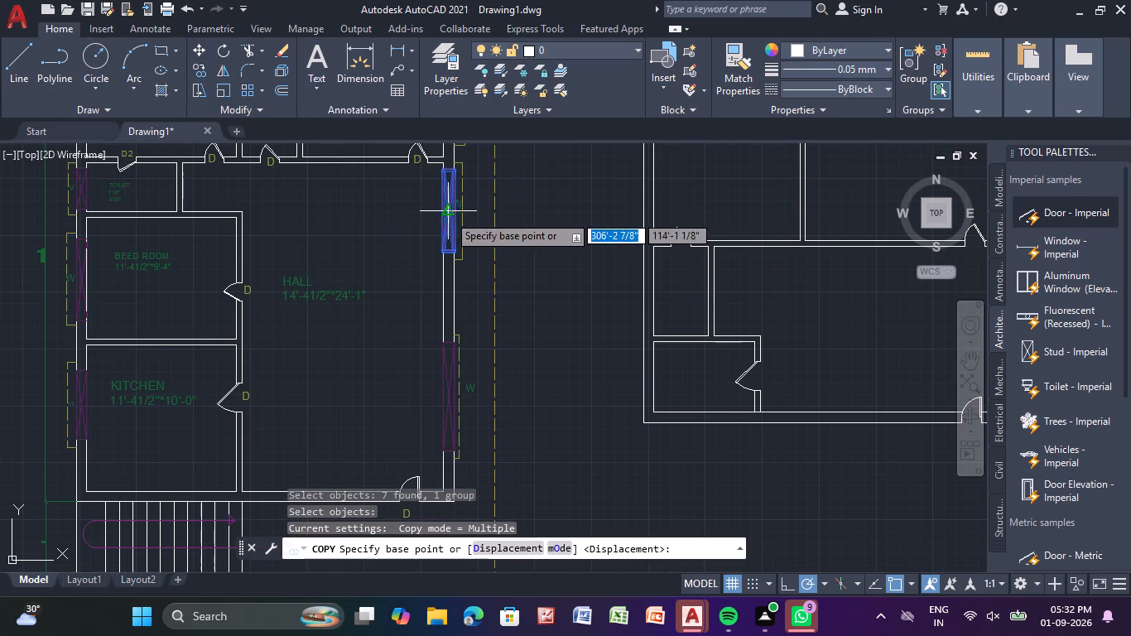
{"action": "left_click", "coordinate": [446, 218]}
{"action": "scroll", "coordinate": [756, 240], "scroll_direction": "down", "scroll_amount": 2}
{"action": "middle_click_drag", "start_coordinate": [757, 239], "coordinate": [545, 348]}
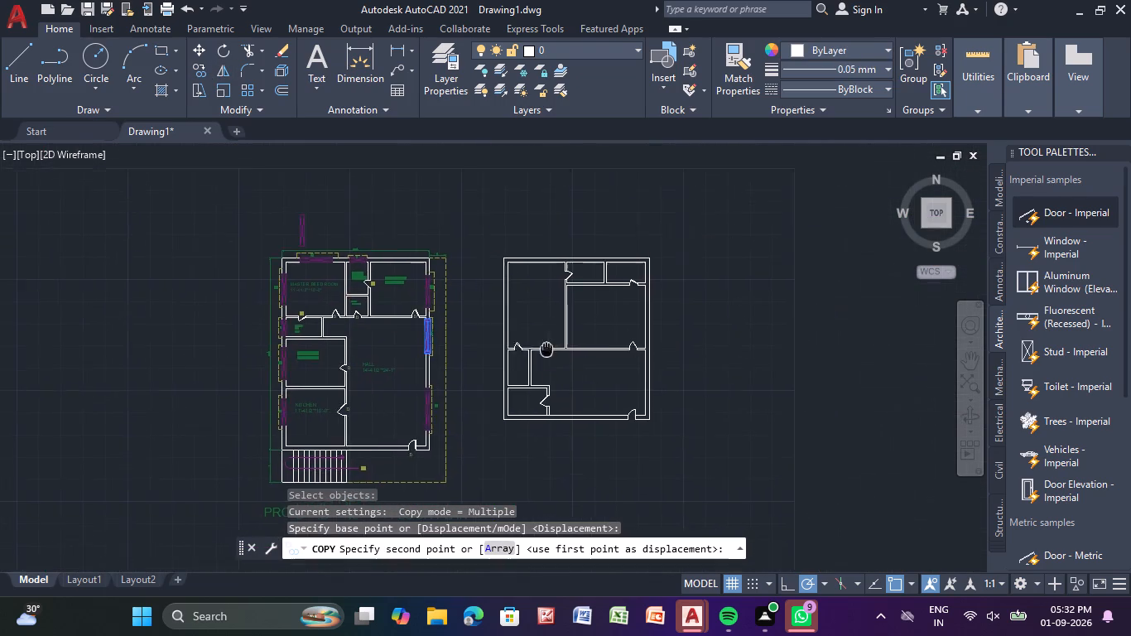
{"action": "middle_click_drag", "start_coordinate": [545, 348], "coordinate": [544, 349]}
{"action": "scroll", "coordinate": [620, 329], "scroll_direction": "up", "scroll_amount": 5}
{"action": "middle_click_drag", "start_coordinate": [662, 311], "coordinate": [475, 415]}
{"action": "scroll", "coordinate": [465, 418], "scroll_direction": "down", "scroll_amount": 1}
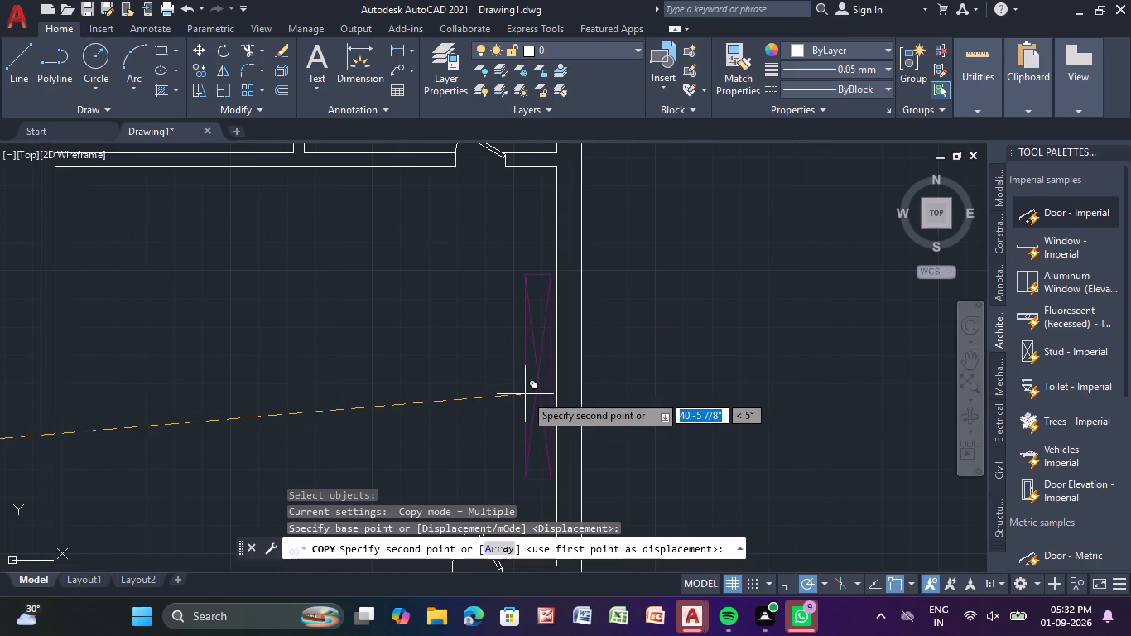
{"action": "scroll", "coordinate": [556, 366], "scroll_direction": "up", "scroll_amount": 2}
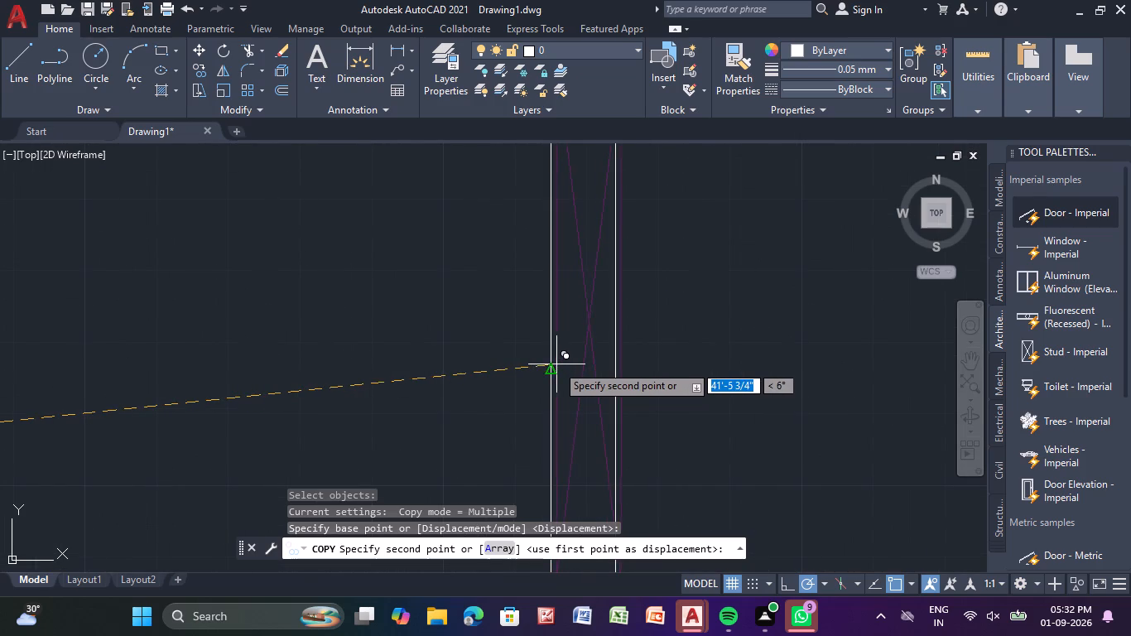
{"action": "left_click", "coordinate": [551, 367]}
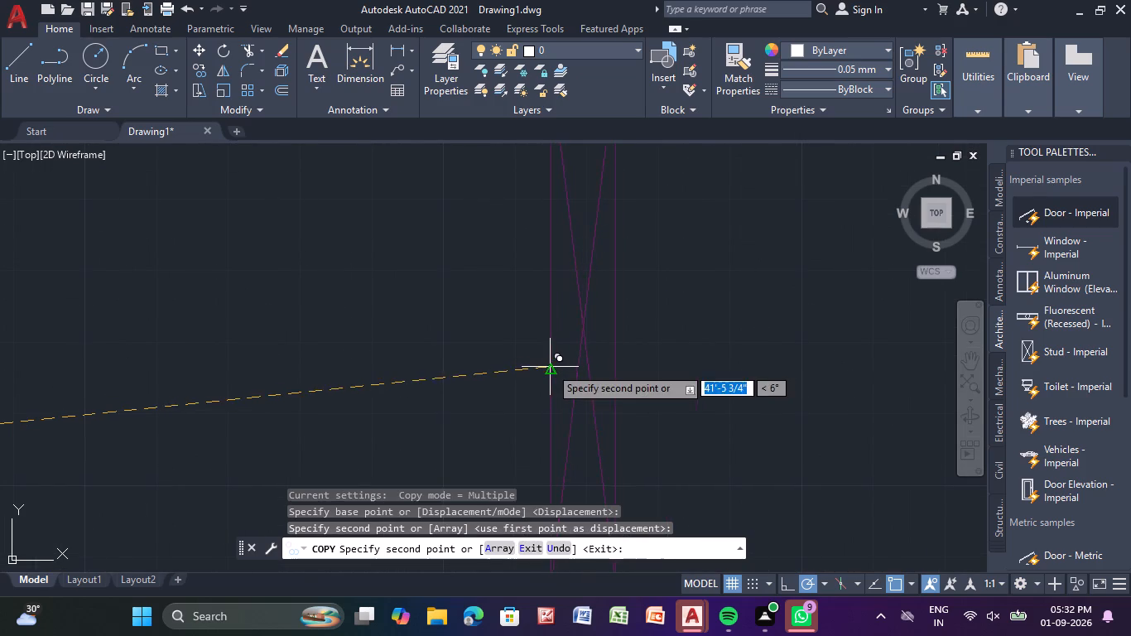
Place another copy of the hall window in the new plan's east wall at the large southern room.
{"action": "scroll", "coordinate": [589, 373], "scroll_direction": "down", "scroll_amount": 5}
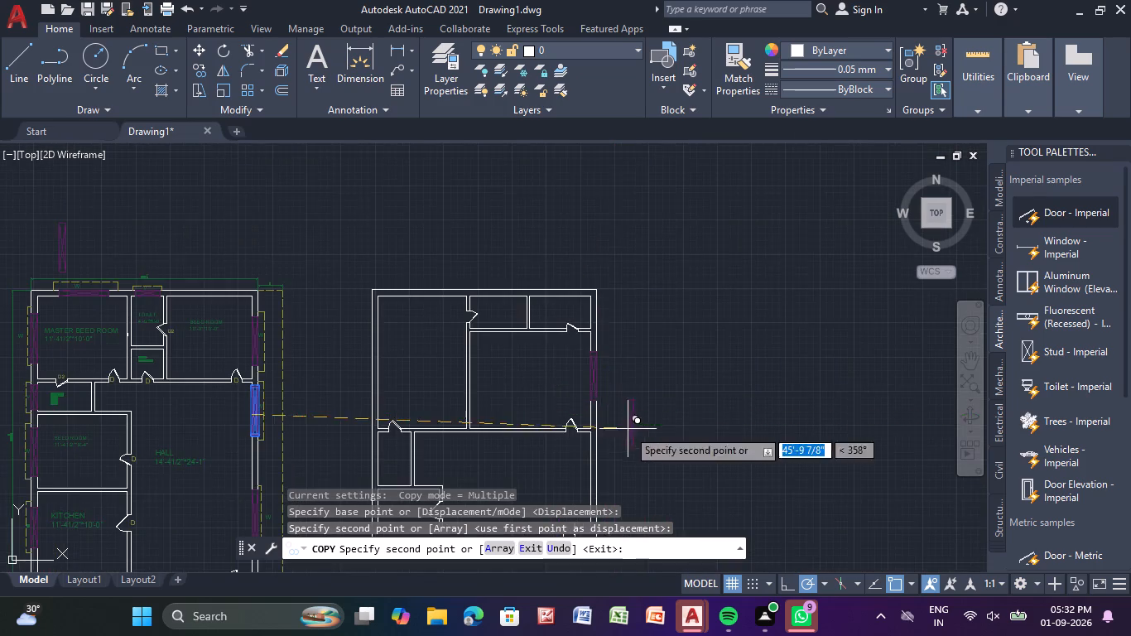
{"action": "middle_click_drag", "start_coordinate": [628, 429], "coordinate": [616, 318]}
{"action": "scroll", "coordinate": [575, 368], "scroll_direction": "up", "scroll_amount": 4}
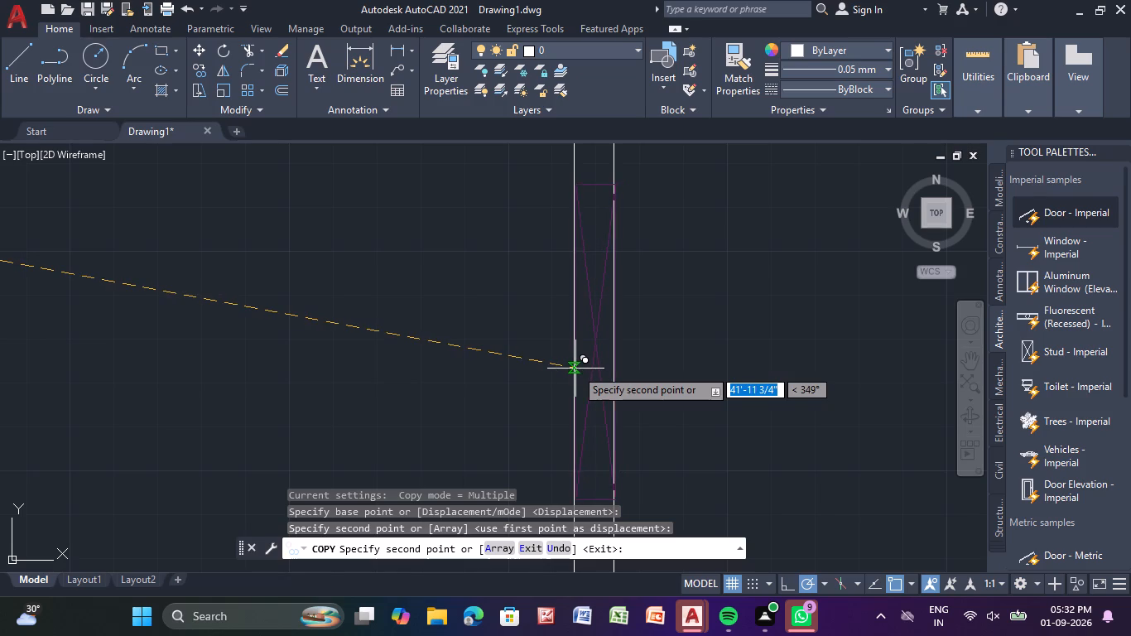
{"action": "scroll", "coordinate": [575, 369], "scroll_direction": "up", "scroll_amount": 3}
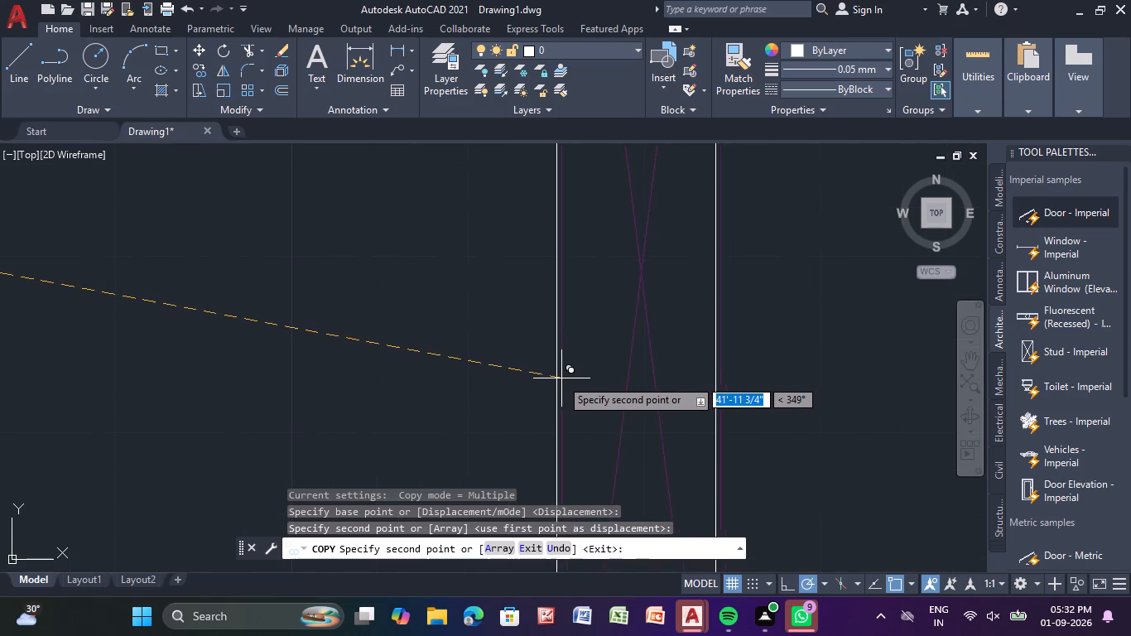
{"action": "left_click", "coordinate": [557, 380]}
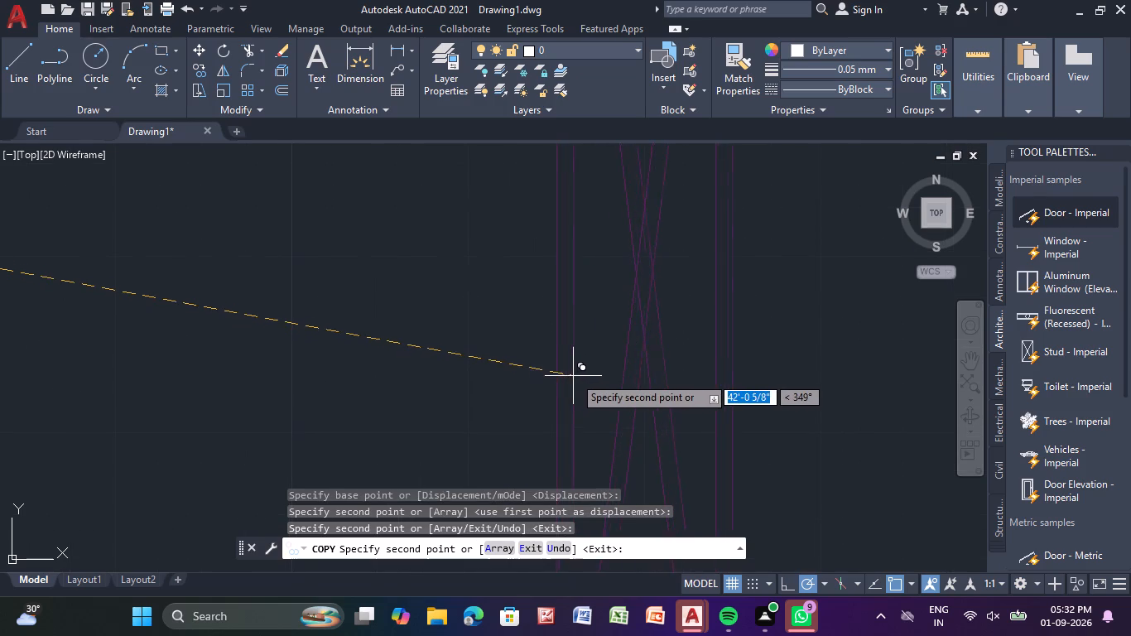
Place a third copy of the hall window in the new plan's west wall at the northwest room and end the copying.
{"action": "scroll", "coordinate": [577, 375], "scroll_direction": "down", "scroll_amount": 3}
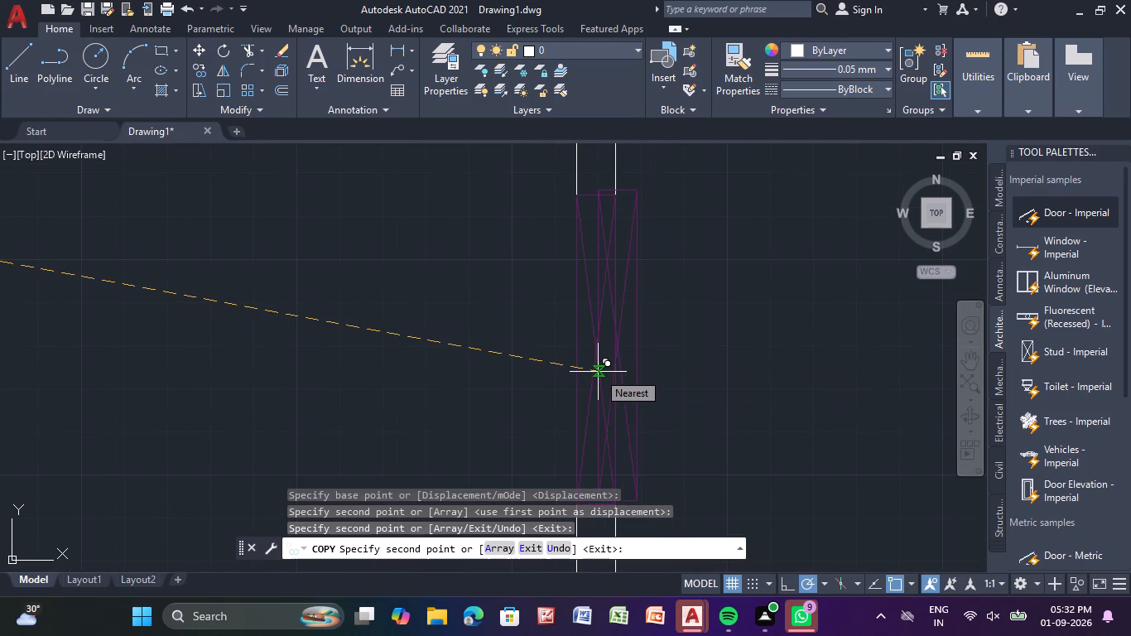
{"action": "scroll", "coordinate": [599, 370], "scroll_direction": "down", "scroll_amount": 3}
{"action": "middle_click_drag", "start_coordinate": [501, 407], "coordinate": [565, 411]}
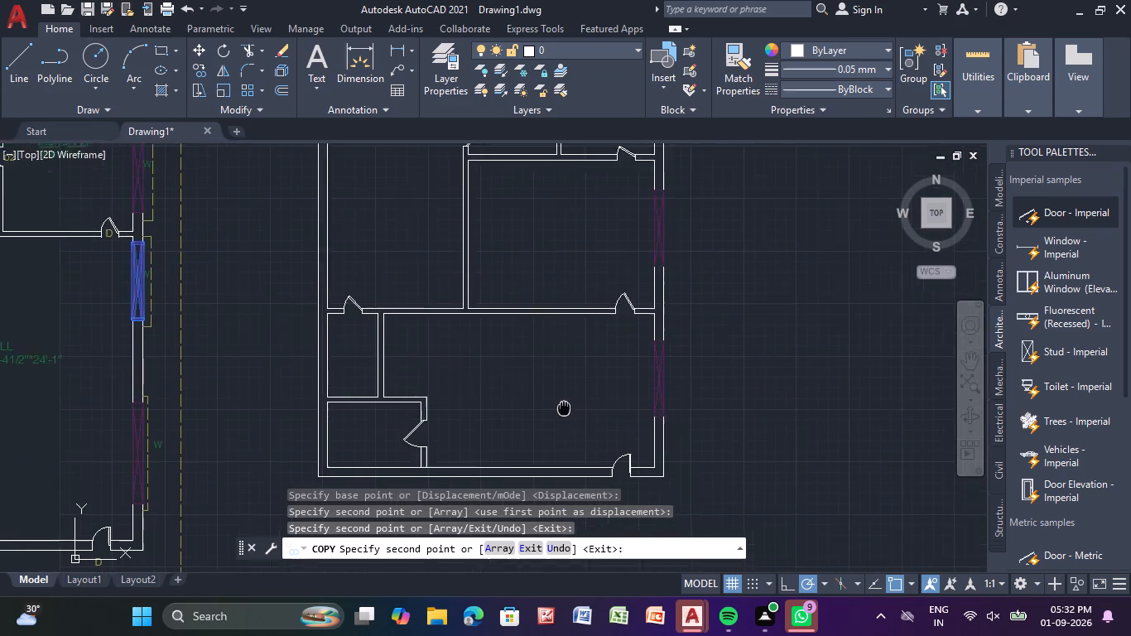
{"action": "middle_click_drag", "start_coordinate": [565, 411], "coordinate": [619, 508]}
{"action": "middle_click_drag", "start_coordinate": [447, 349], "coordinate": [455, 399]}
{"action": "scroll", "coordinate": [437, 390], "scroll_direction": "up", "scroll_amount": 2}
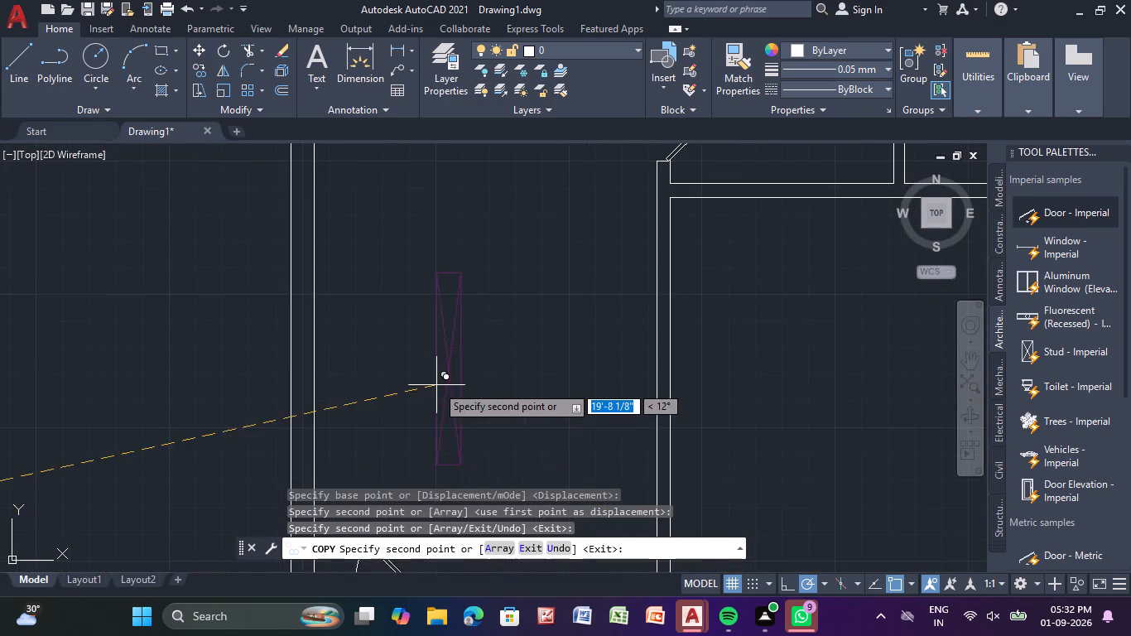
{"action": "middle_click_drag", "start_coordinate": [436, 385], "coordinate": [507, 405]}
{"action": "scroll", "coordinate": [358, 355], "scroll_direction": "up", "scroll_amount": 2}
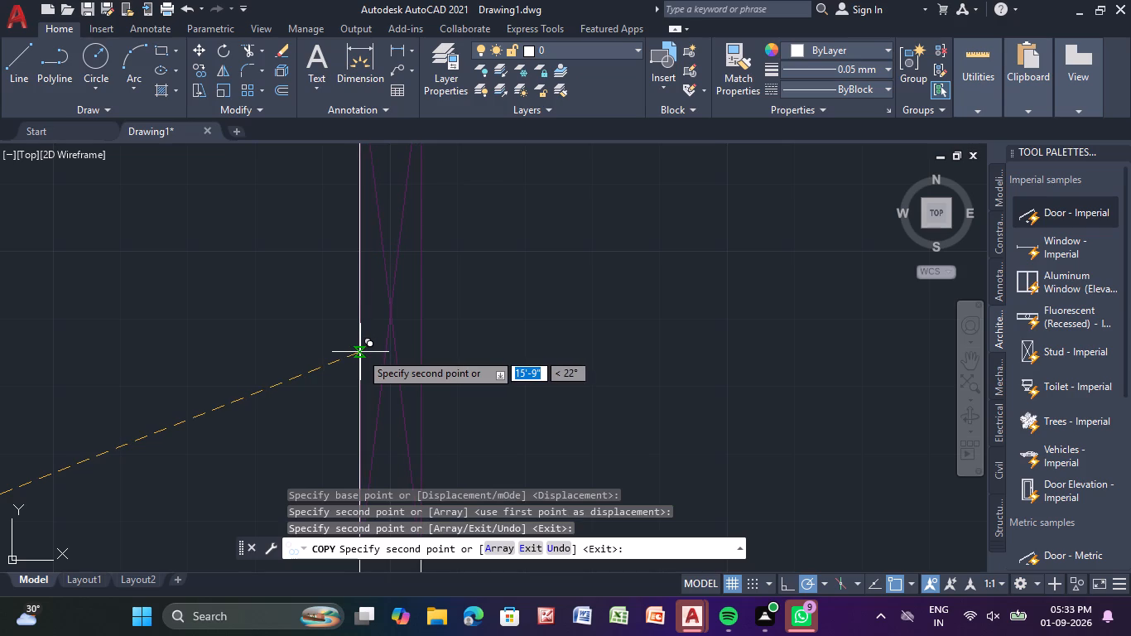
{"action": "scroll", "coordinate": [360, 352], "scroll_direction": "up", "scroll_amount": 2}
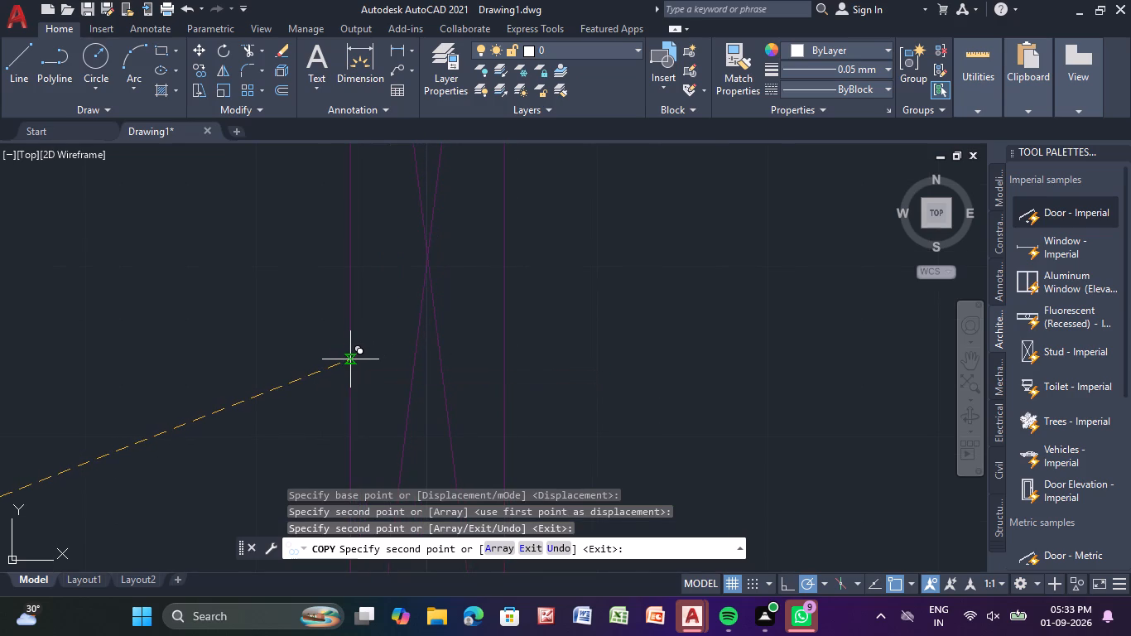
{"action": "left_click", "coordinate": [350, 359]}
{"action": "scroll", "coordinate": [350, 360], "scroll_direction": "down", "scroll_amount": 3}
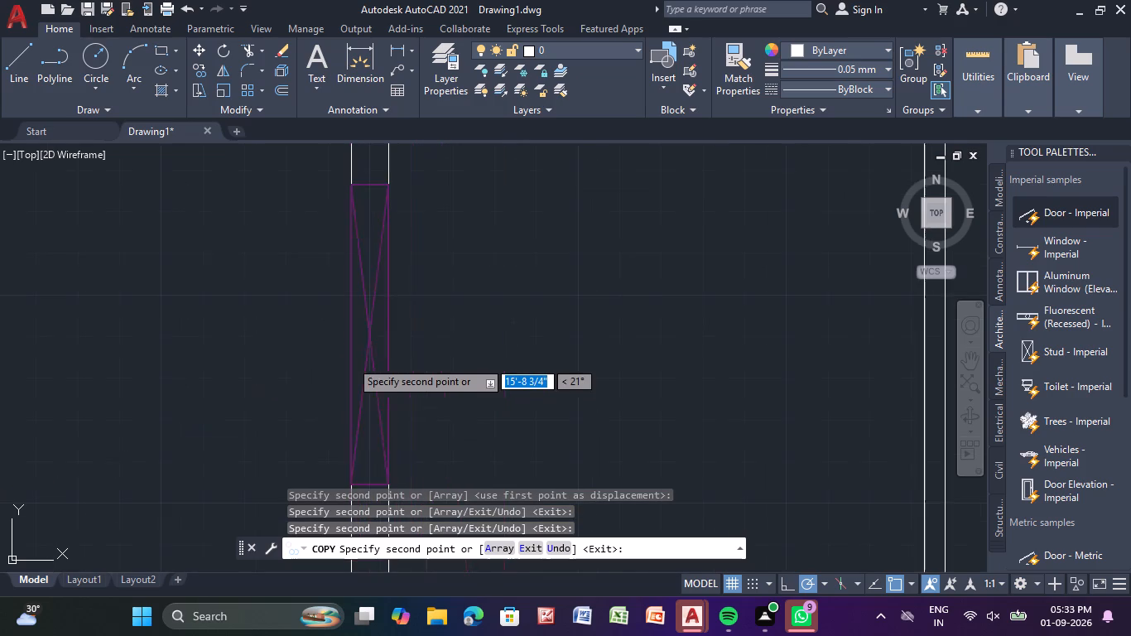
{"action": "scroll", "coordinate": [307, 393], "scroll_direction": "down", "scroll_amount": 2}
{"action": "middle_click_drag", "start_coordinate": [257, 378], "coordinate": [407, 359]}
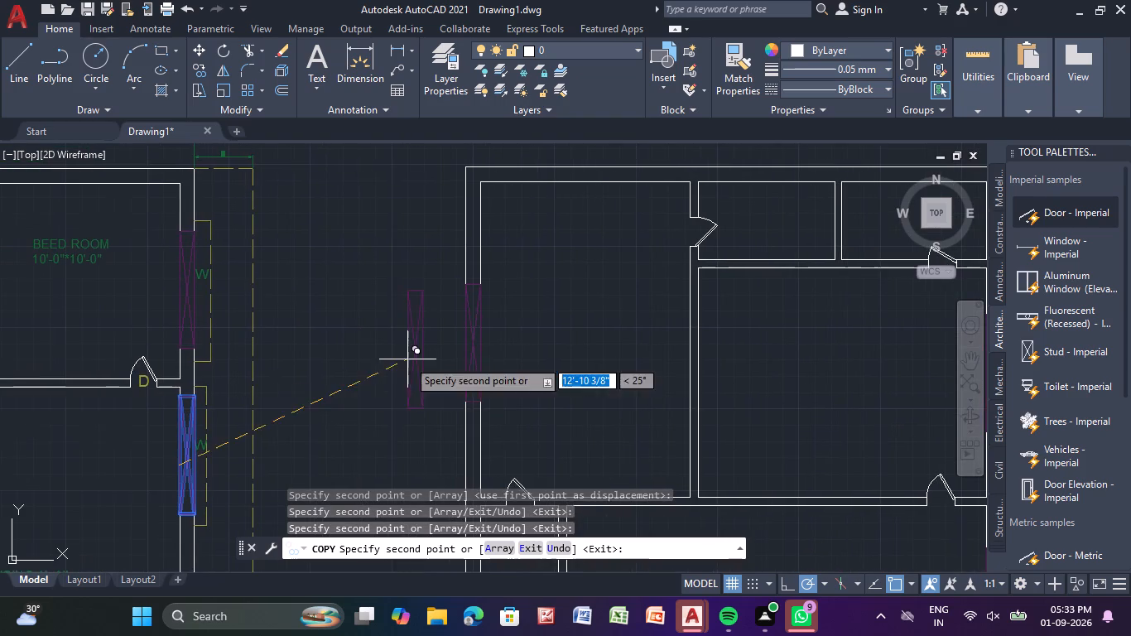
{"action": "scroll", "coordinate": [285, 375], "scroll_direction": "down", "scroll_amount": 1}
{"action": "middle_click_drag", "start_coordinate": [277, 378], "coordinate": [333, 359]}
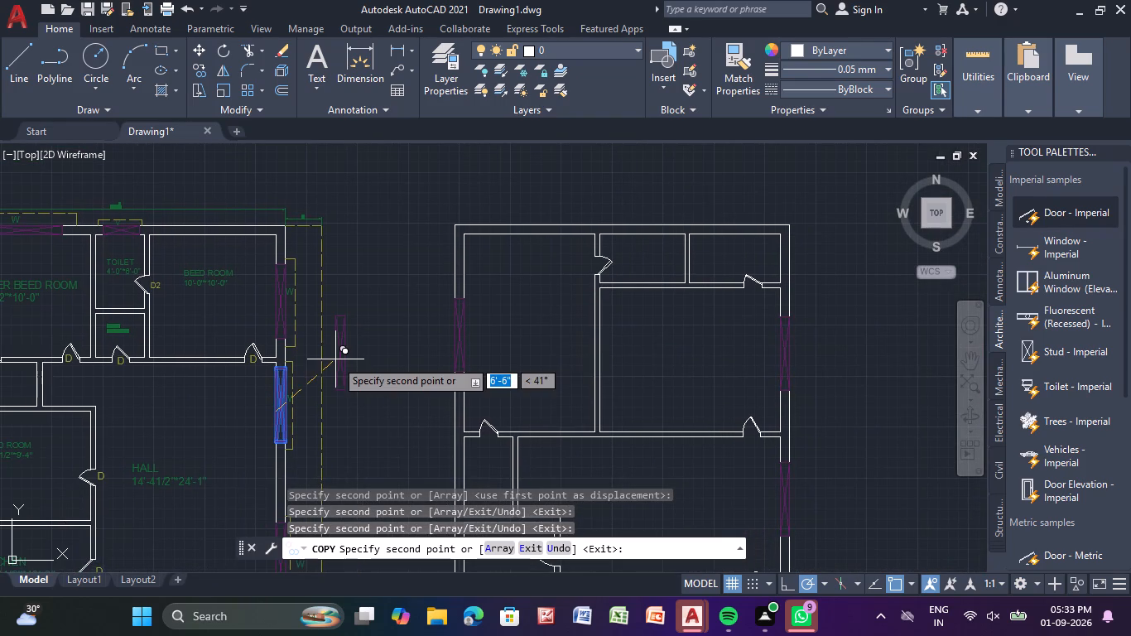
{"action": "key", "text": "Escape"}
{"action": "key", "text": "Escape"}
{"action": "key", "text": "Escape"}
{"action": "key", "text": "Escape"}
{"action": "key", "text": "Escape"}
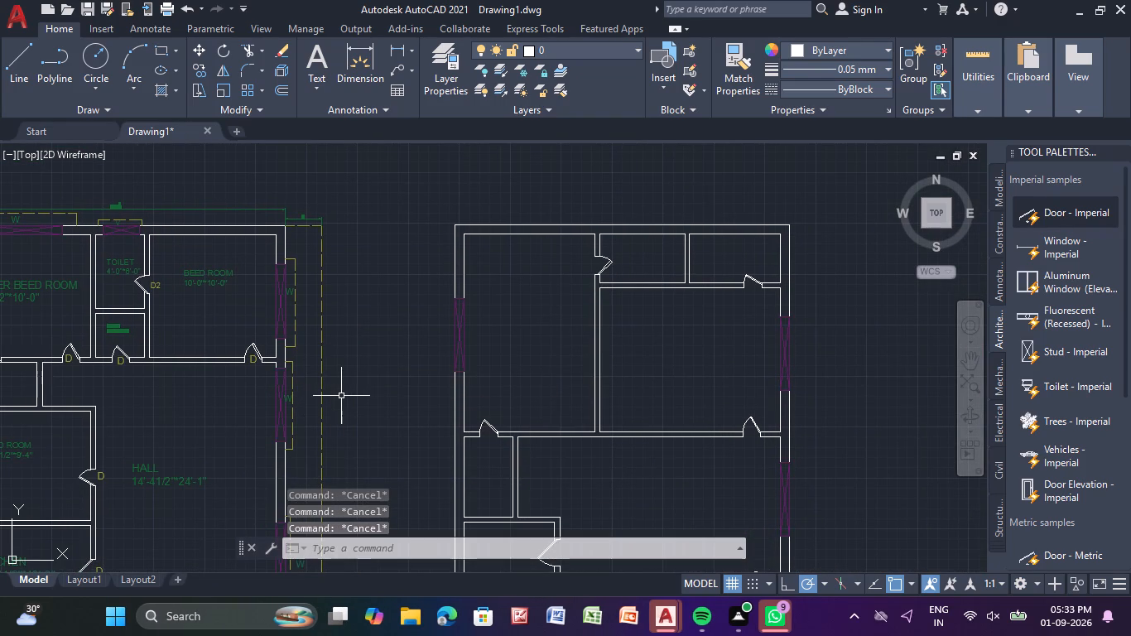
Copy the master bedroom's north-wall window from the finished plan into the new plan's north wall at the northwest room.
{"action": "middle_click_drag", "start_coordinate": [341, 394], "coordinate": [542, 491]}
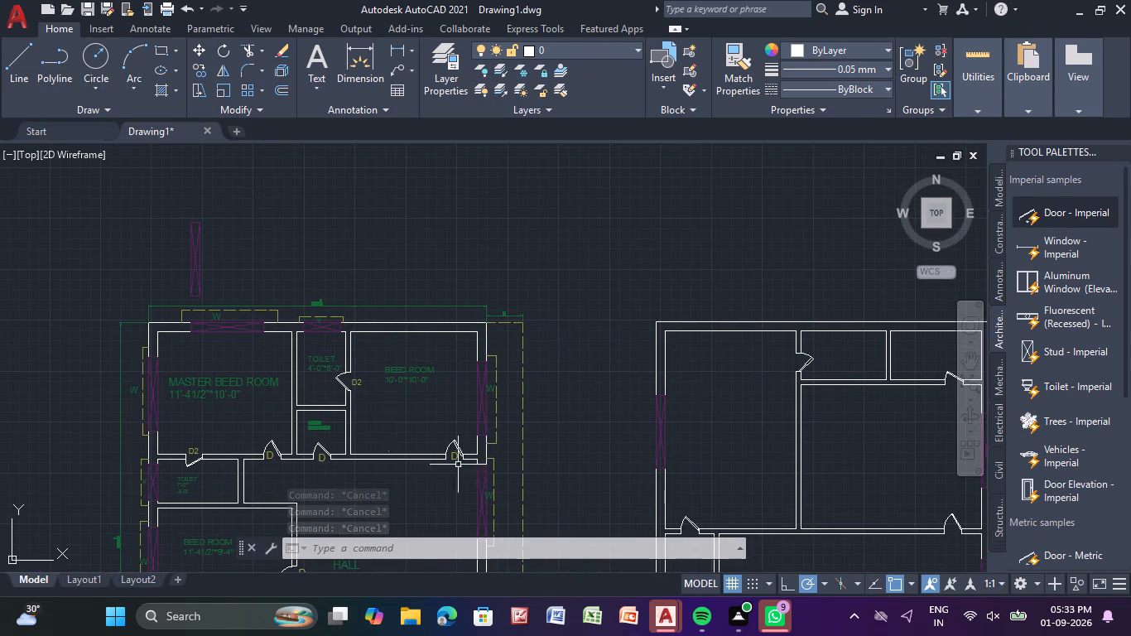
{"action": "left_click", "coordinate": [238, 329]}
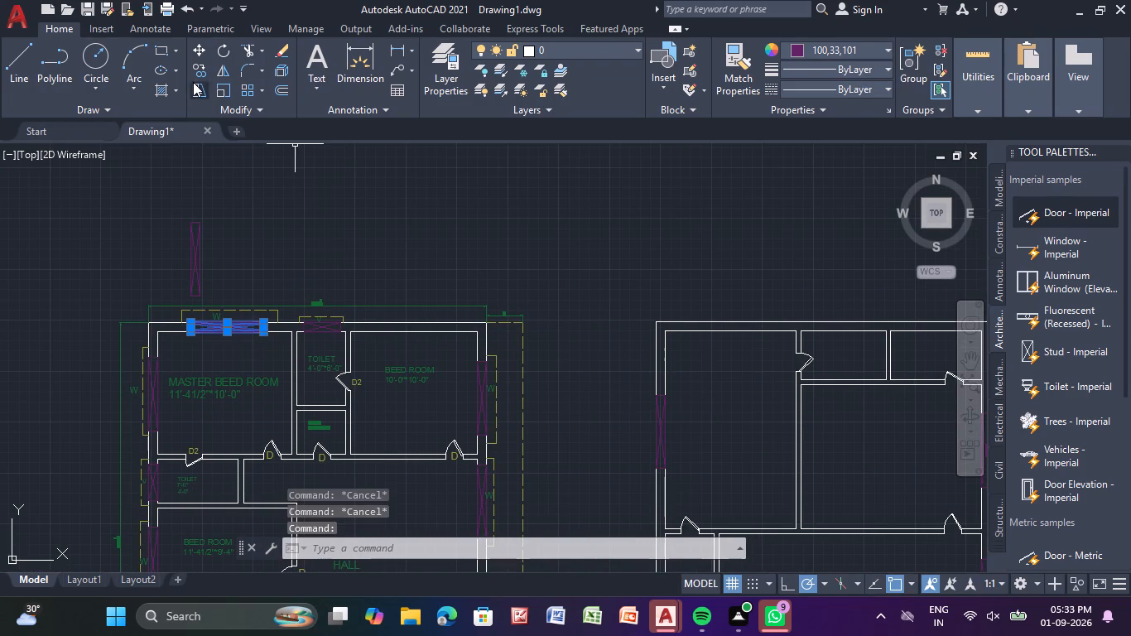
{"action": "left_click", "coordinate": [200, 67]}
{"action": "left_click", "coordinate": [224, 320]}
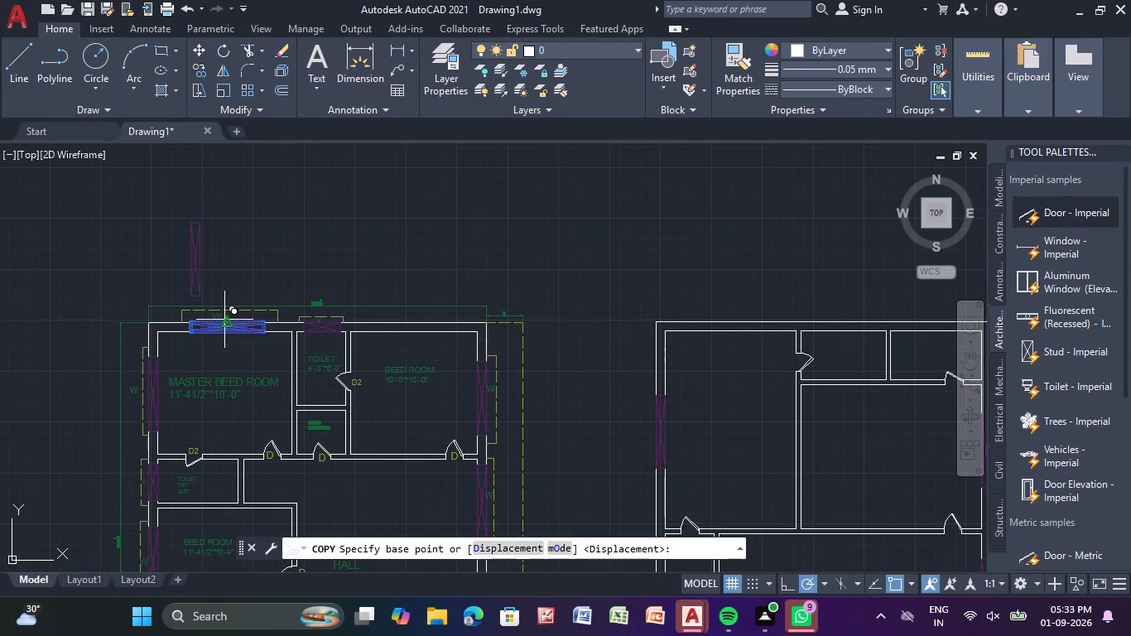
{"action": "middle_click_drag", "start_coordinate": [637, 385], "coordinate": [436, 394]}
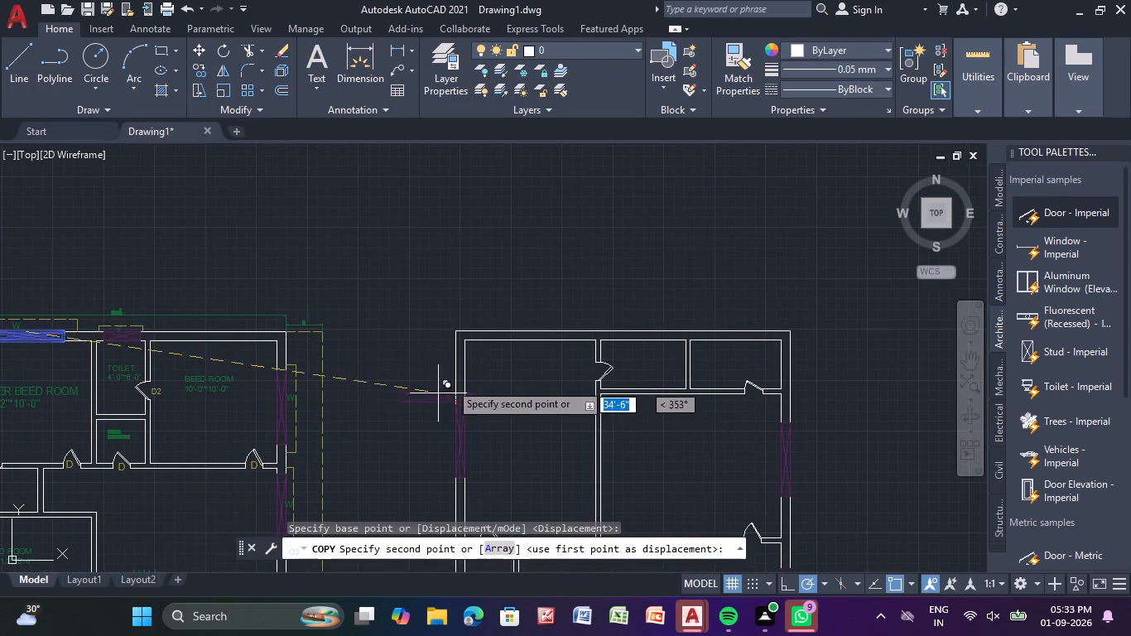
{"action": "scroll", "coordinate": [499, 359], "scroll_direction": "up", "scroll_amount": 2}
{"action": "middle_click_drag", "start_coordinate": [501, 357], "coordinate": [428, 426]}
{"action": "scroll", "coordinate": [465, 366], "scroll_direction": "up", "scroll_amount": 3}
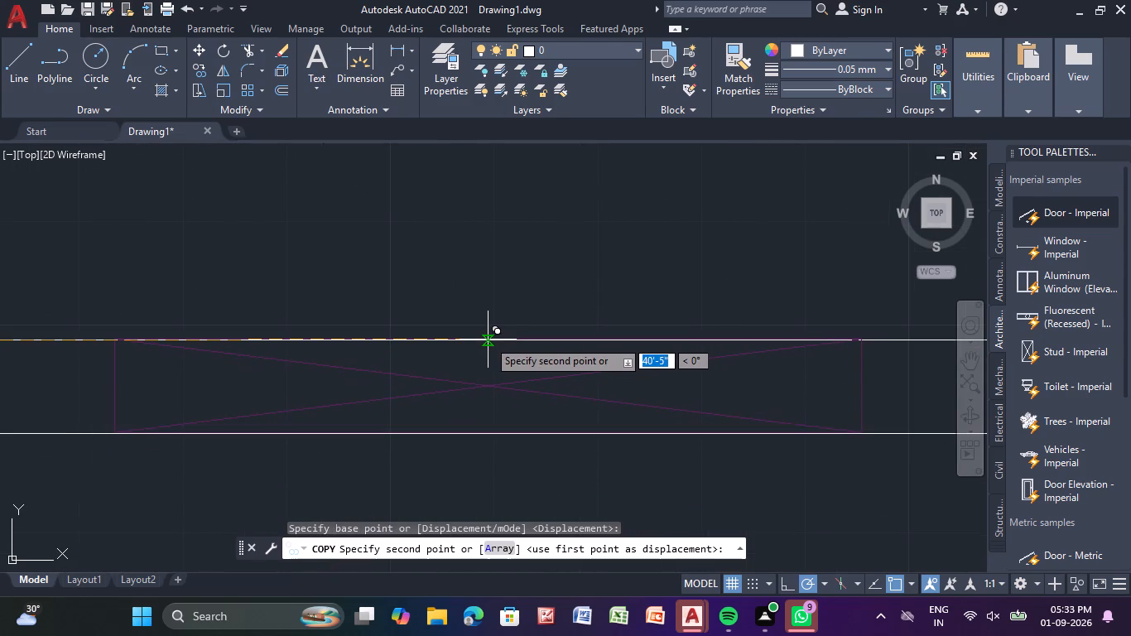
{"action": "scroll", "coordinate": [487, 340], "scroll_direction": "up", "scroll_amount": 1}
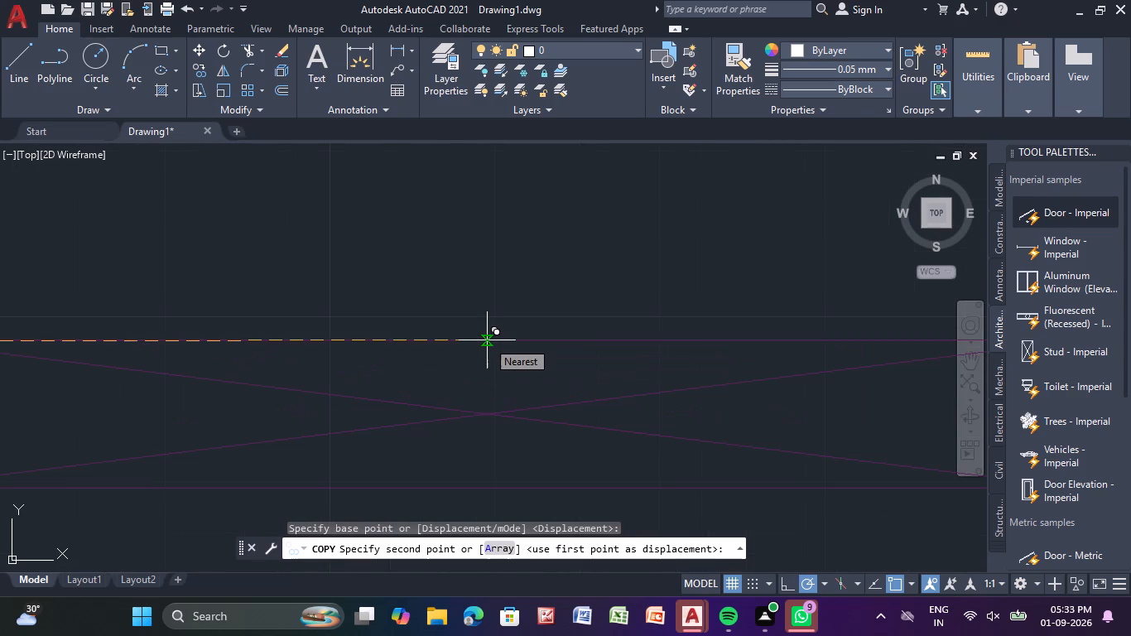
{"action": "left_click", "coordinate": [487, 340]}
{"action": "scroll", "coordinate": [487, 340], "scroll_direction": "down", "scroll_amount": 3}
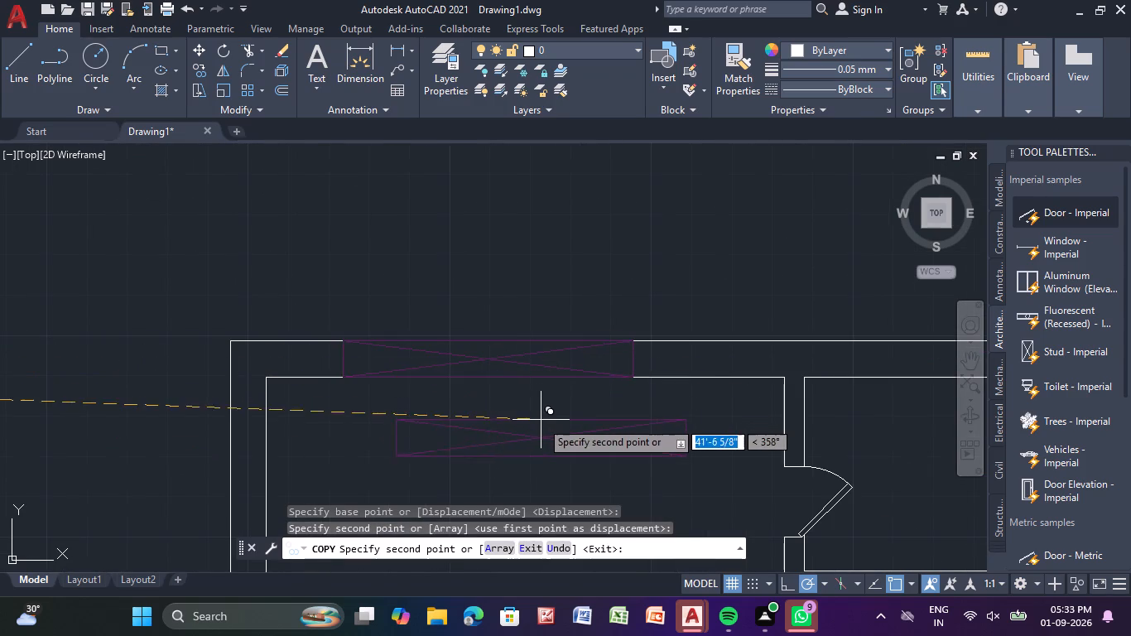
{"action": "scroll", "coordinate": [550, 427], "scroll_direction": "down", "scroll_amount": 2}
{"action": "middle_click_drag", "start_coordinate": [550, 427], "coordinate": [397, 235]}
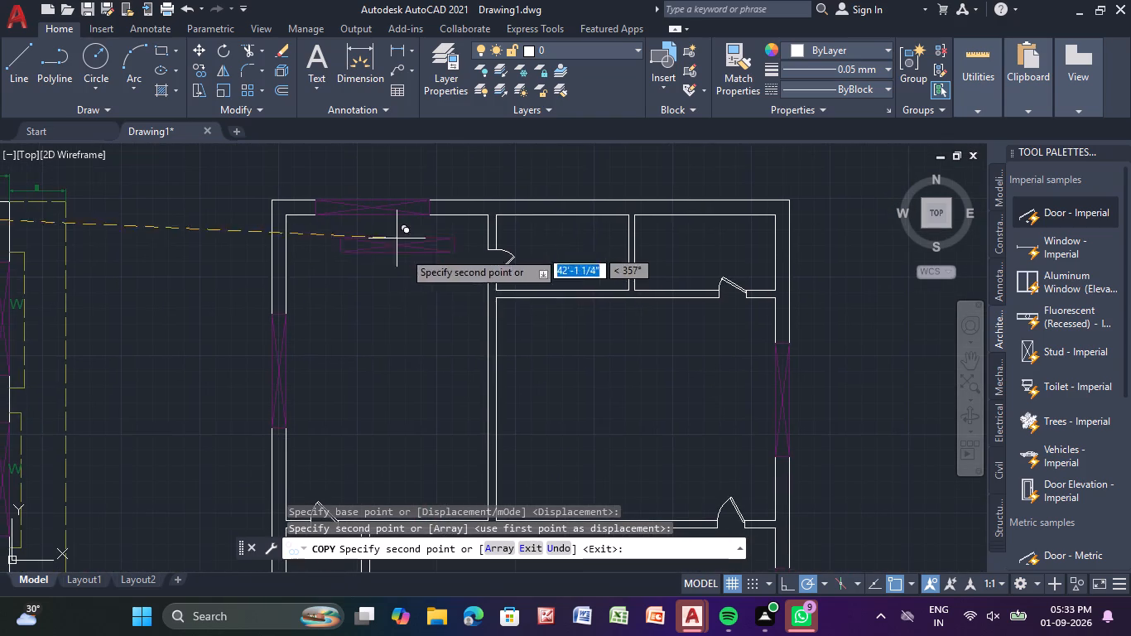
{"action": "scroll", "coordinate": [384, 361], "scroll_direction": "down", "scroll_amount": 1}
{"action": "middle_click_drag", "start_coordinate": [383, 363], "coordinate": [372, 195]}
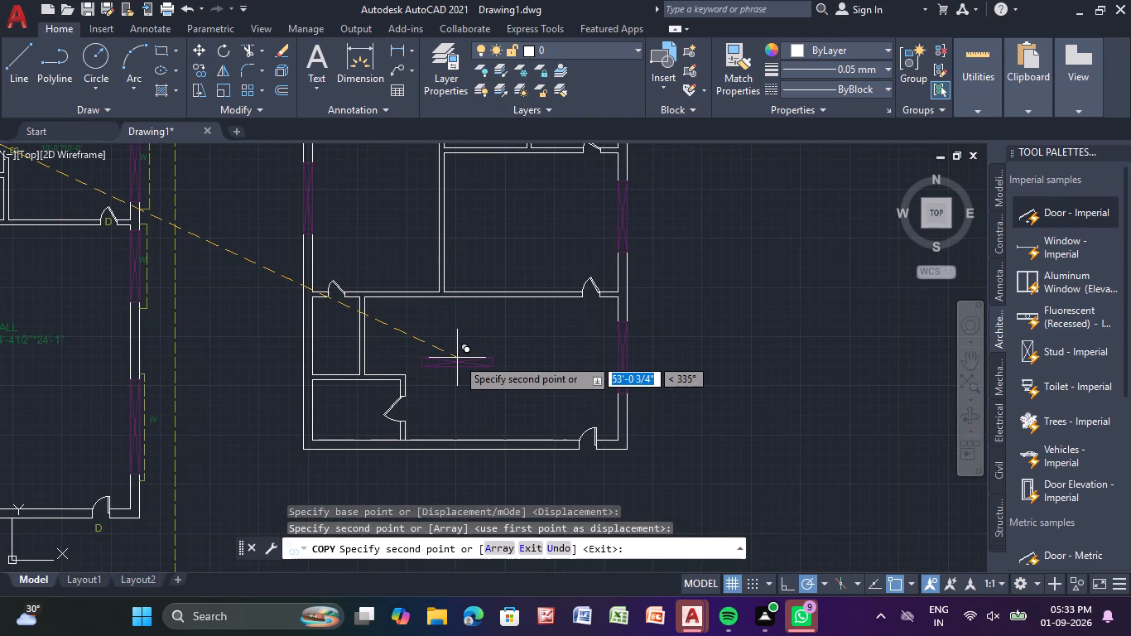
{"action": "key", "text": "Escape"}
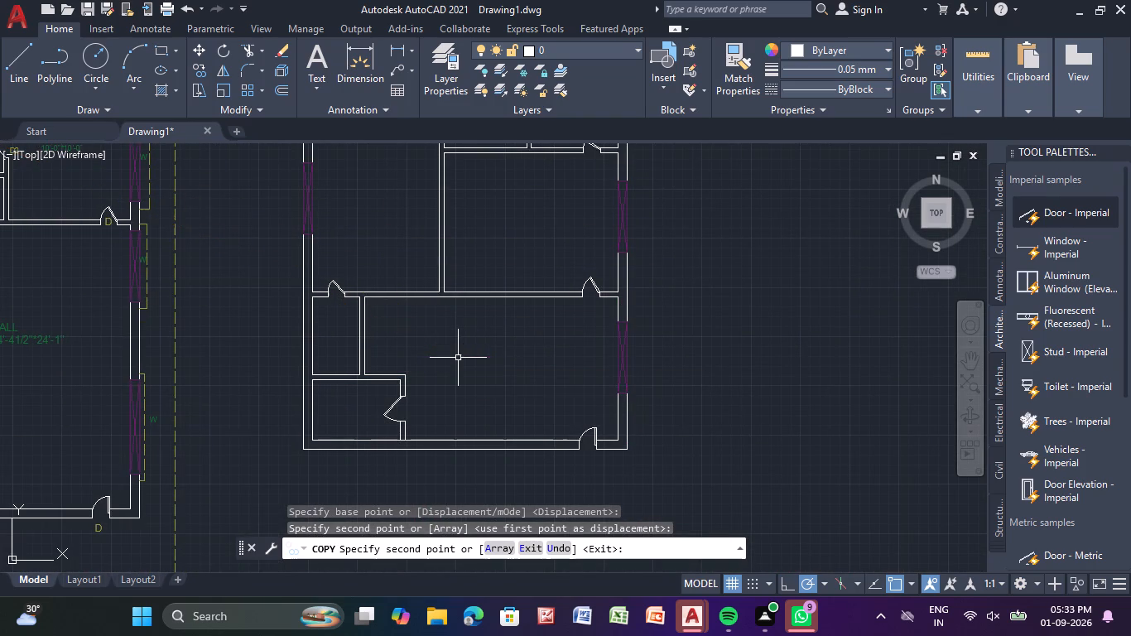
{"action": "key", "text": "Escape"}
Copy the toilet's north-wall ventilator from the finished plan into the new plan's north wall at the small room beside the northwest room.
{"action": "middle_click_drag", "start_coordinate": [459, 359], "coordinate": [675, 441]}
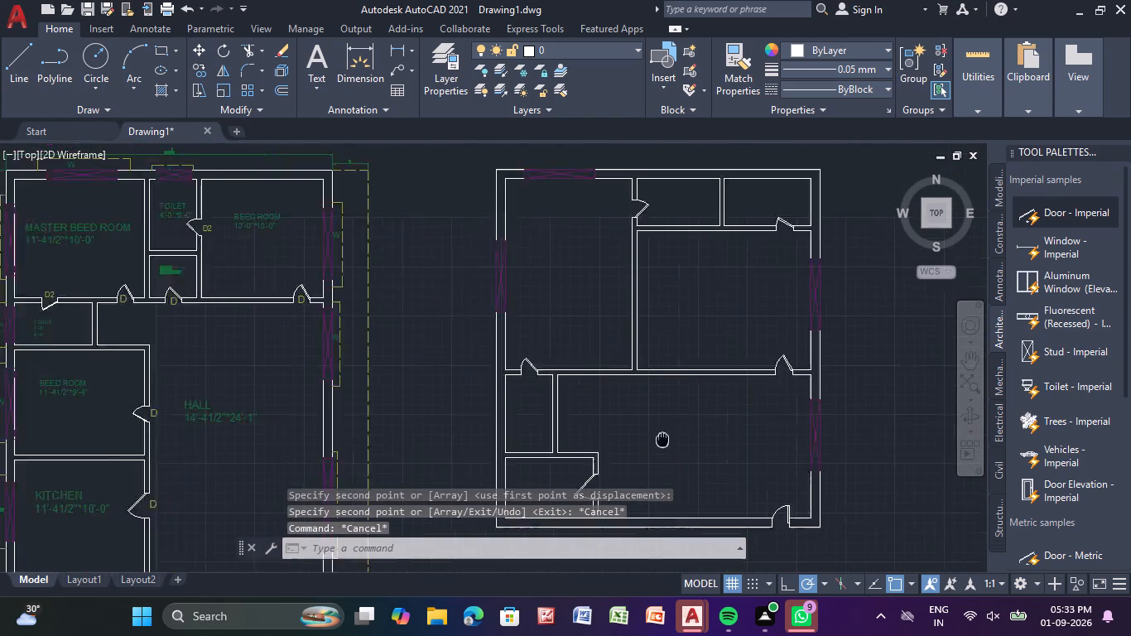
{"action": "middle_click_drag", "start_coordinate": [675, 441], "coordinate": [694, 448]}
{"action": "middle_click_drag", "start_coordinate": [204, 282], "coordinate": [282, 349]}
{"action": "scroll", "coordinate": [286, 284], "scroll_direction": "up", "scroll_amount": 1}
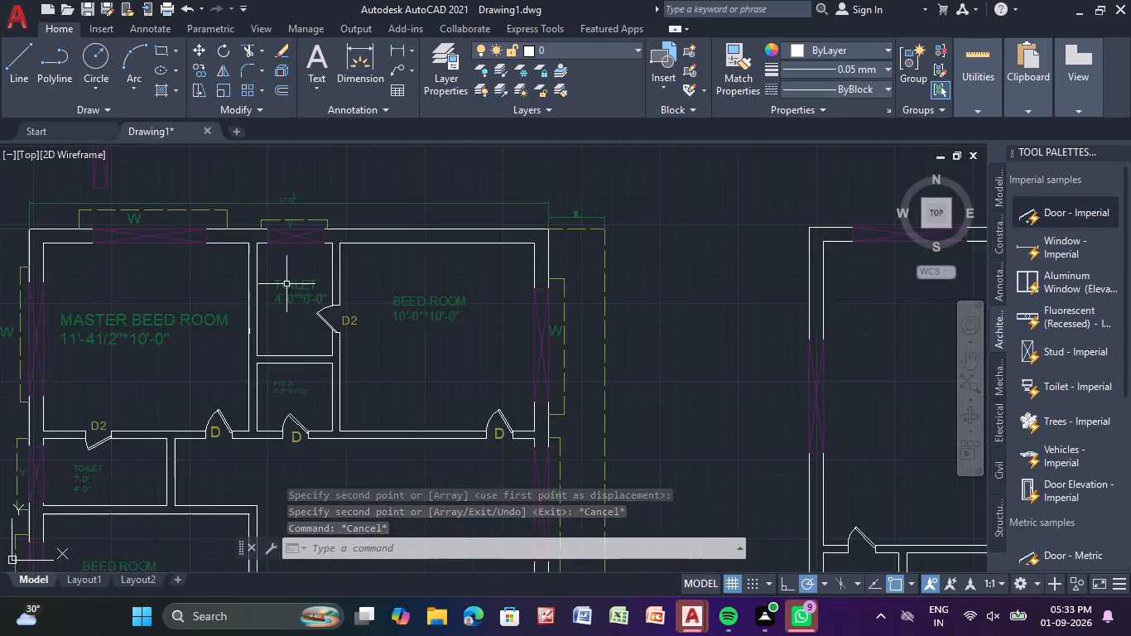
{"action": "scroll", "coordinate": [286, 284], "scroll_direction": "up", "scroll_amount": 1}
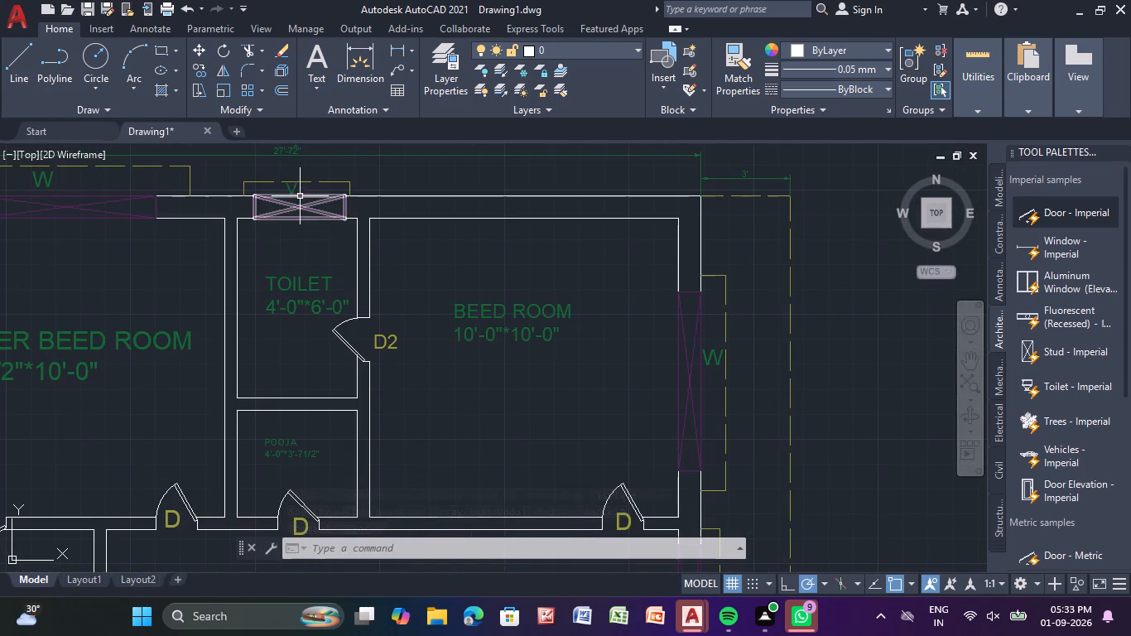
{"action": "left_click", "coordinate": [296, 207]}
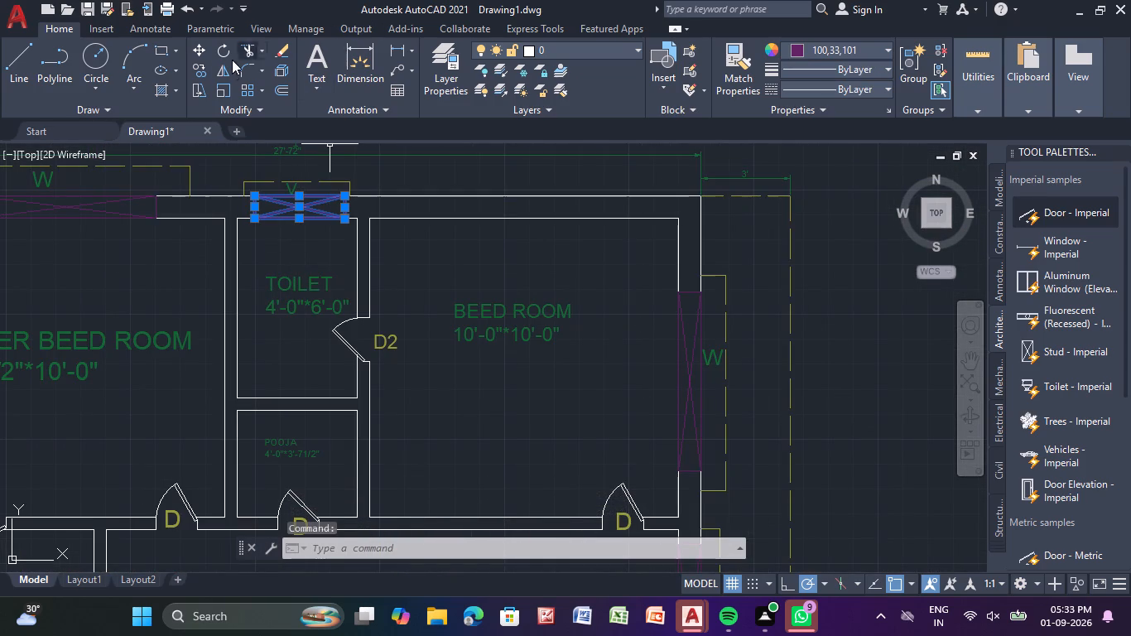
{"action": "left_click", "coordinate": [204, 71]}
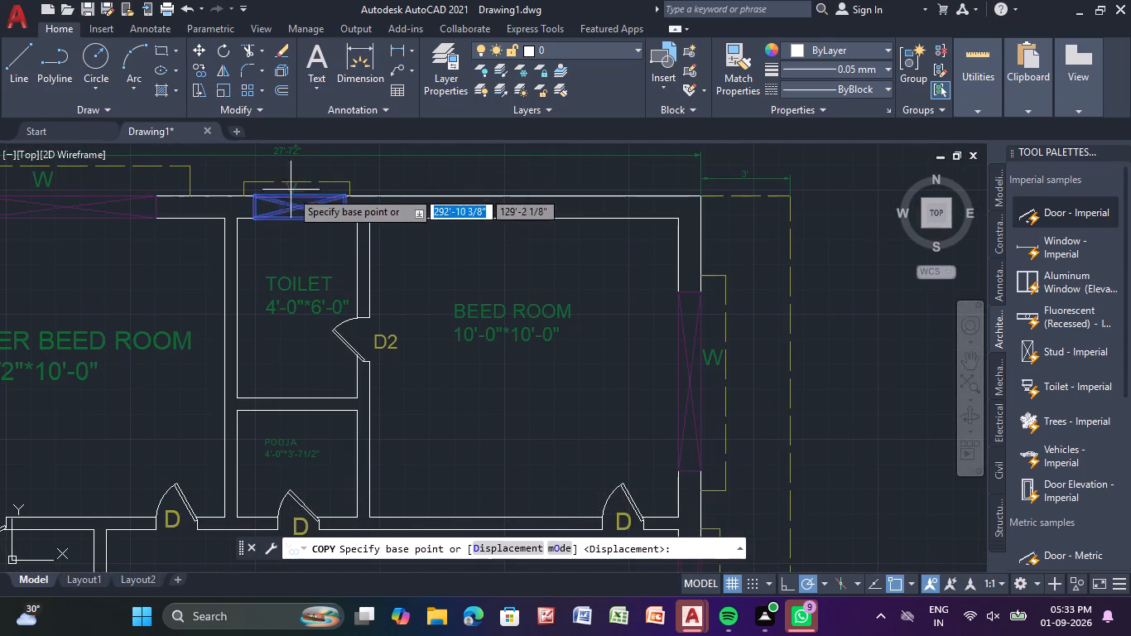
{"action": "left_click", "coordinate": [296, 206]}
{"action": "middle_click_drag", "start_coordinate": [813, 224], "coordinate": [0, 416]}
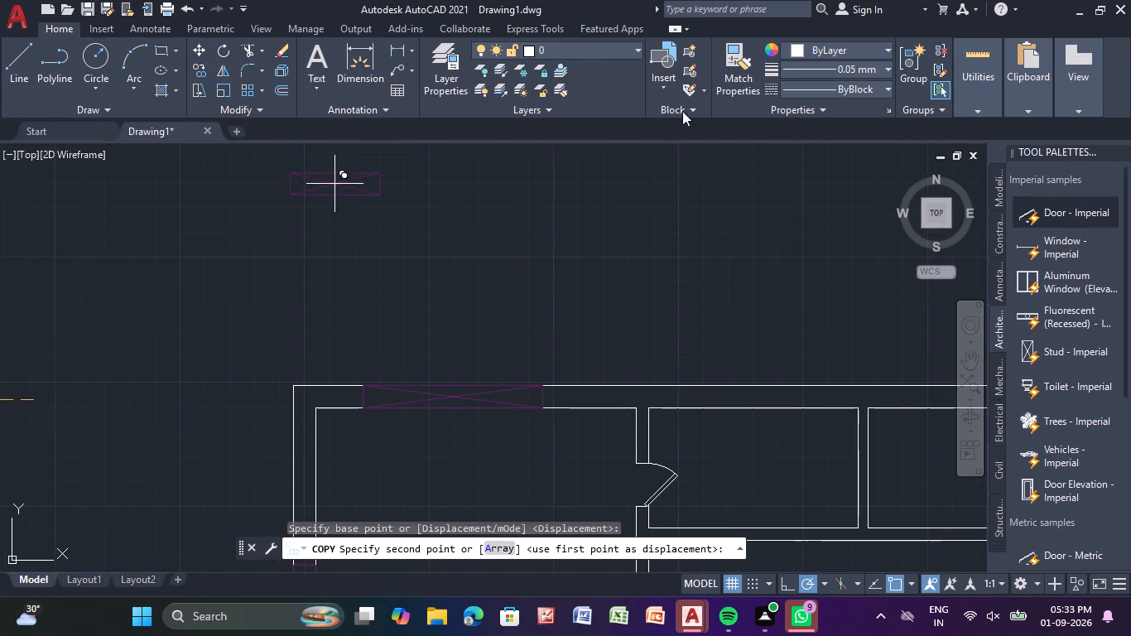
{"action": "middle_click_drag", "start_coordinate": [748, 392], "coordinate": [686, 329]}
{"action": "scroll", "coordinate": [682, 326], "scroll_direction": "up", "scroll_amount": 3}
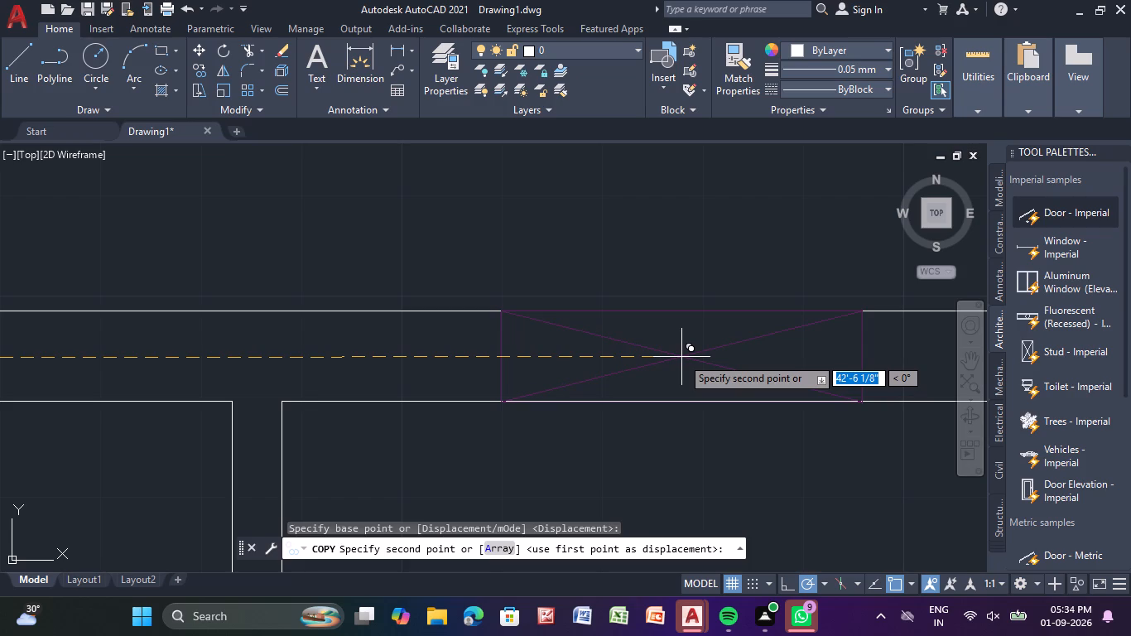
{"action": "scroll", "coordinate": [681, 357], "scroll_direction": "up", "scroll_amount": 1}
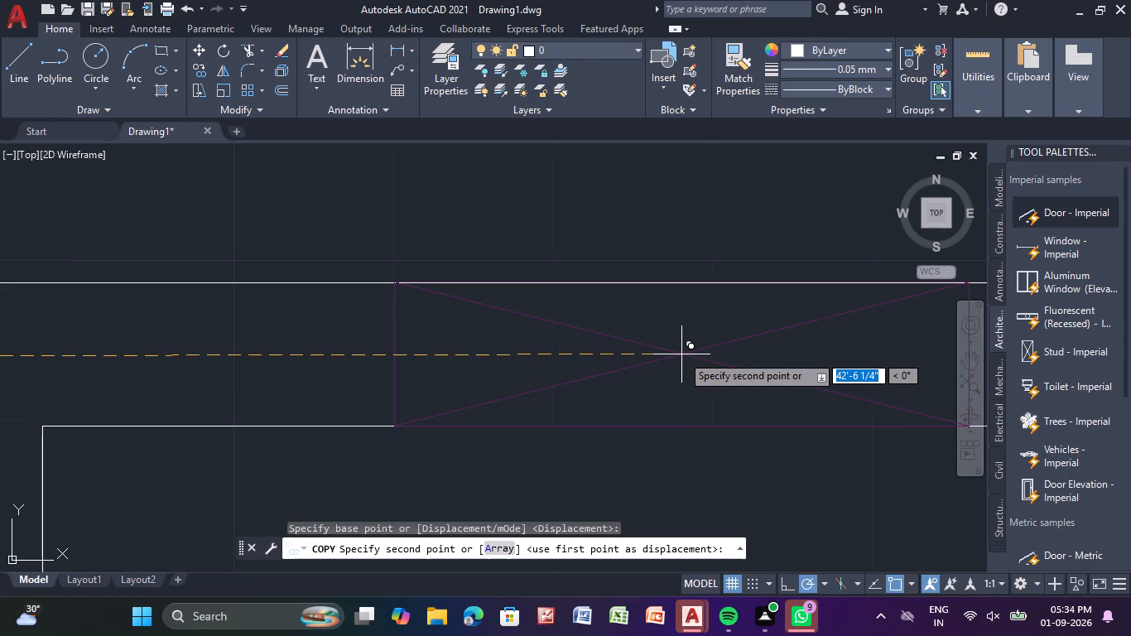
{"action": "left_click", "coordinate": [681, 354]}
{"action": "scroll", "coordinate": [653, 396], "scroll_direction": "down", "scroll_amount": 4}
{"action": "middle_click_drag", "start_coordinate": [623, 446], "coordinate": [626, 410]}
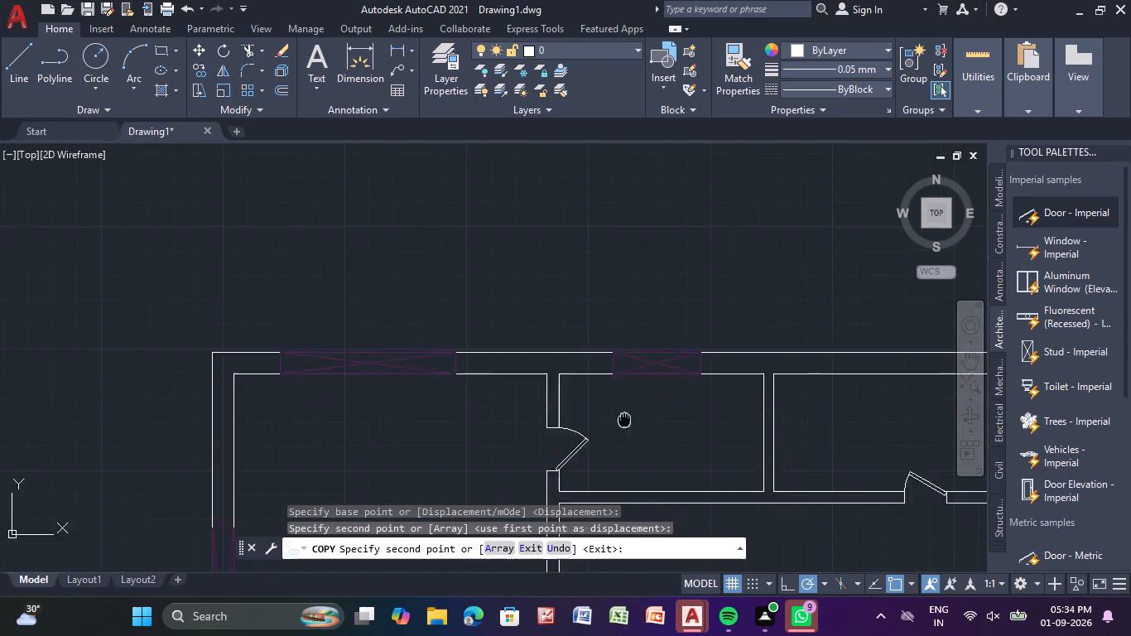
{"action": "middle_click_drag", "start_coordinate": [626, 410], "coordinate": [637, 252]}
{"action": "key", "text": "Escape"}
{"action": "key", "text": "Escape"}
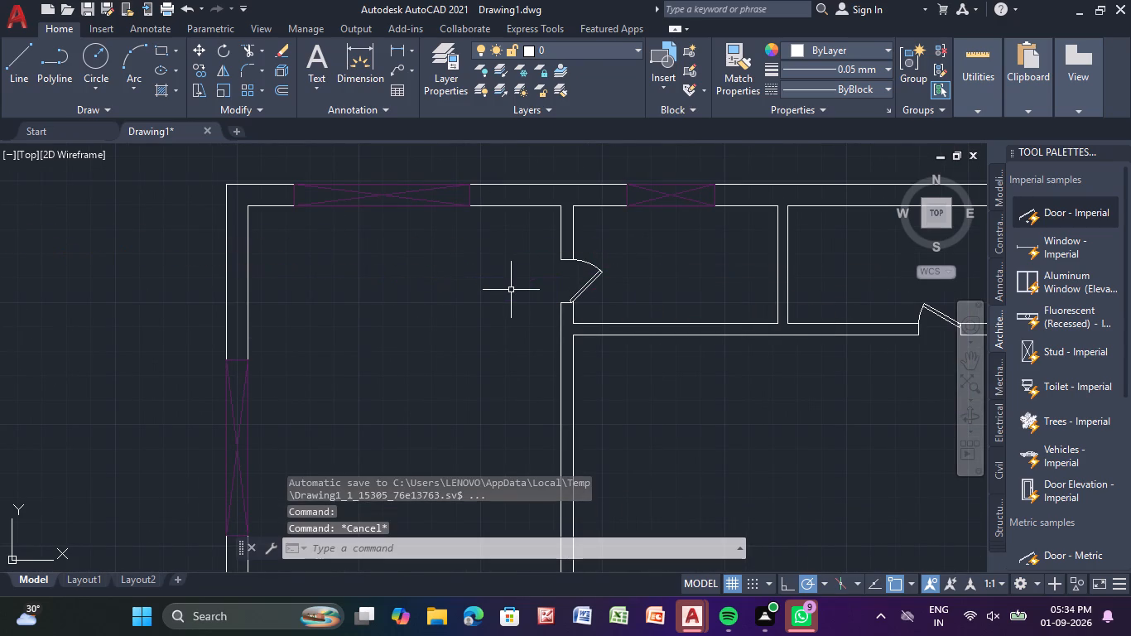
Group all the lines of the kitchen's west-wall window W3 in the finished plan into one object.
{"action": "scroll", "coordinate": [511, 290], "scroll_direction": "down", "scroll_amount": 3}
{"action": "middle_click_drag", "start_coordinate": [460, 353], "coordinate": [546, 248]}
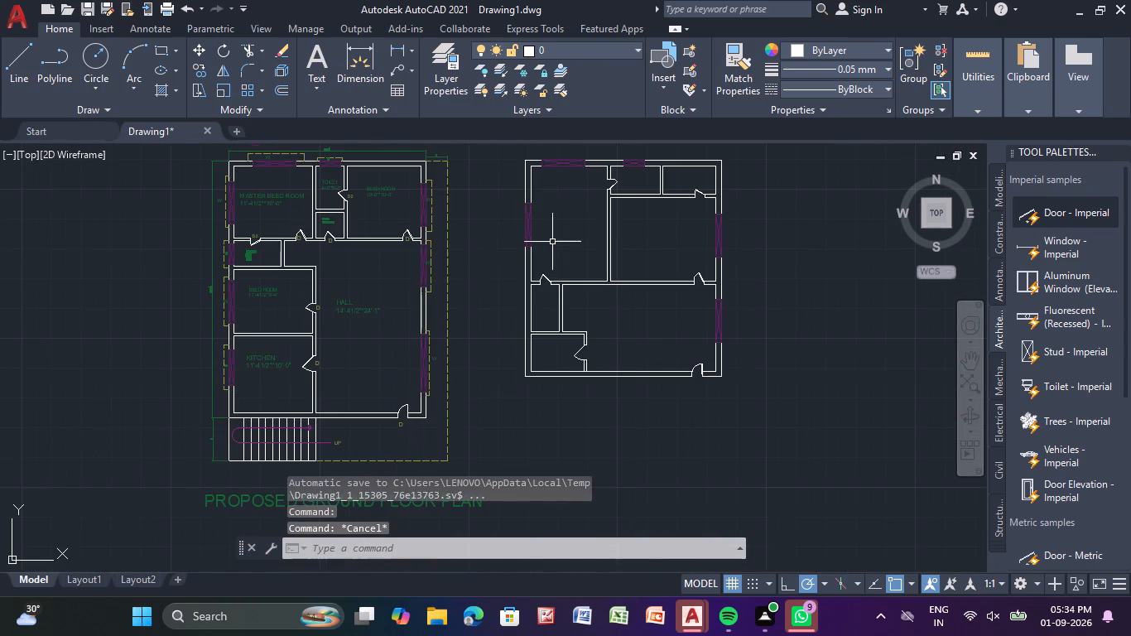
{"action": "scroll", "coordinate": [228, 365], "scroll_direction": "up", "scroll_amount": 3}
{"action": "left_click", "coordinate": [231, 362]}
{"action": "left_click", "coordinate": [222, 348]}
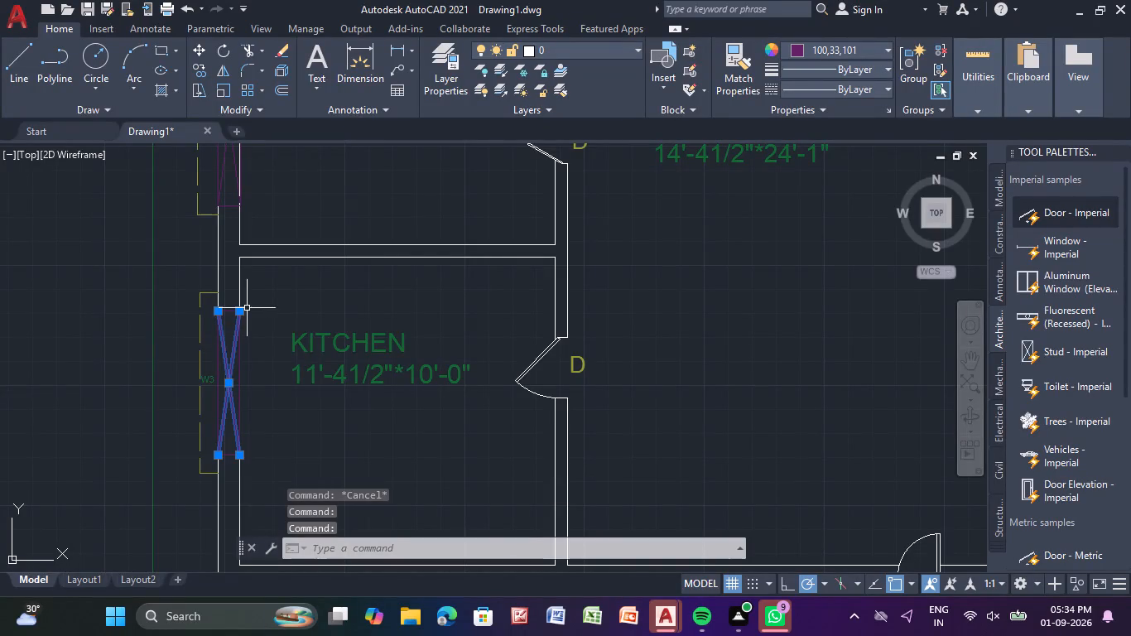
{"action": "scroll", "coordinate": [244, 301], "scroll_direction": "up", "scroll_amount": 4}
{"action": "left_click", "coordinate": [151, 360]}
{"action": "scroll", "coordinate": [299, 339], "scroll_direction": "down", "scroll_amount": 2}
{"action": "middle_click_drag", "start_coordinate": [315, 316], "coordinate": [390, 224]}
{"action": "left_click", "coordinate": [334, 325]}
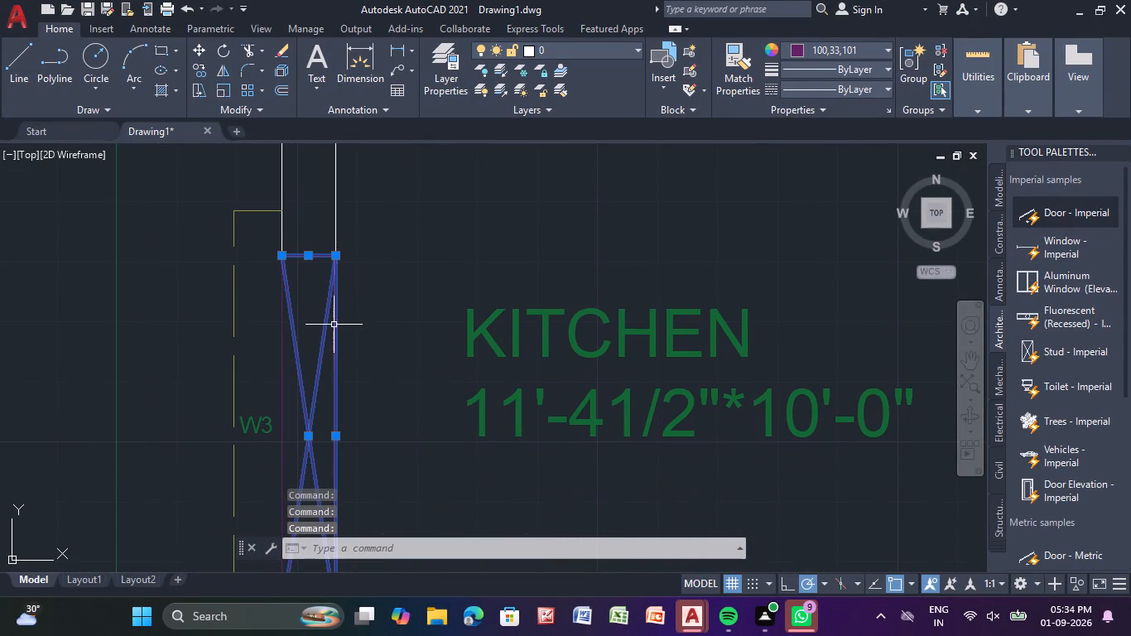
{"action": "left_click", "coordinate": [280, 341]}
{"action": "middle_click_drag", "start_coordinate": [372, 377], "coordinate": [355, 253]}
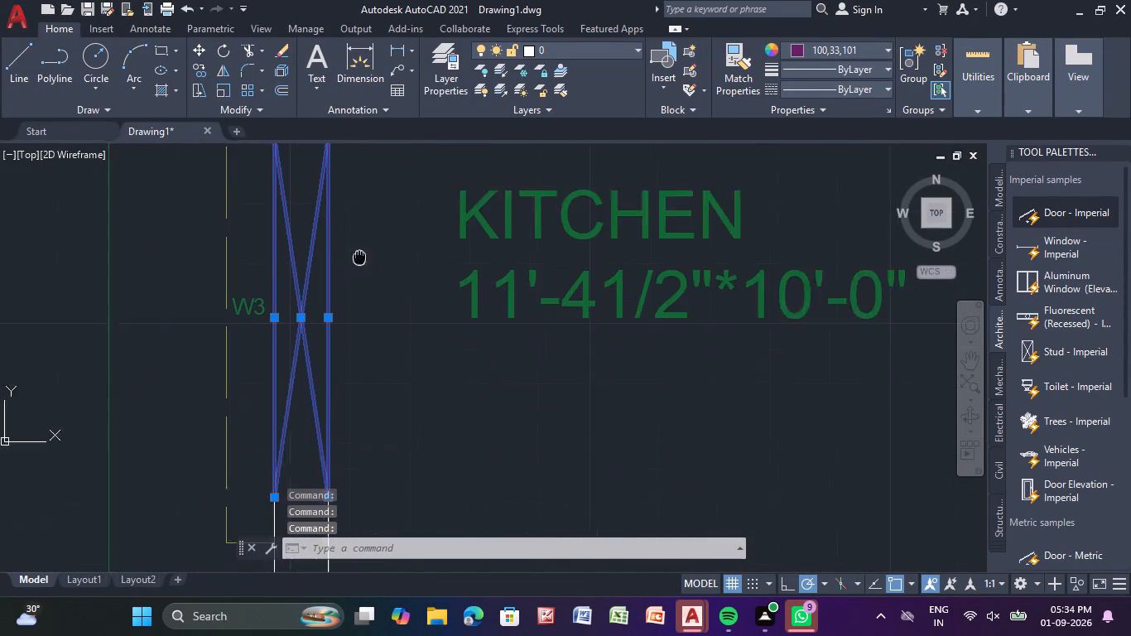
{"action": "middle_click_drag", "start_coordinate": [355, 253], "coordinate": [366, 183]}
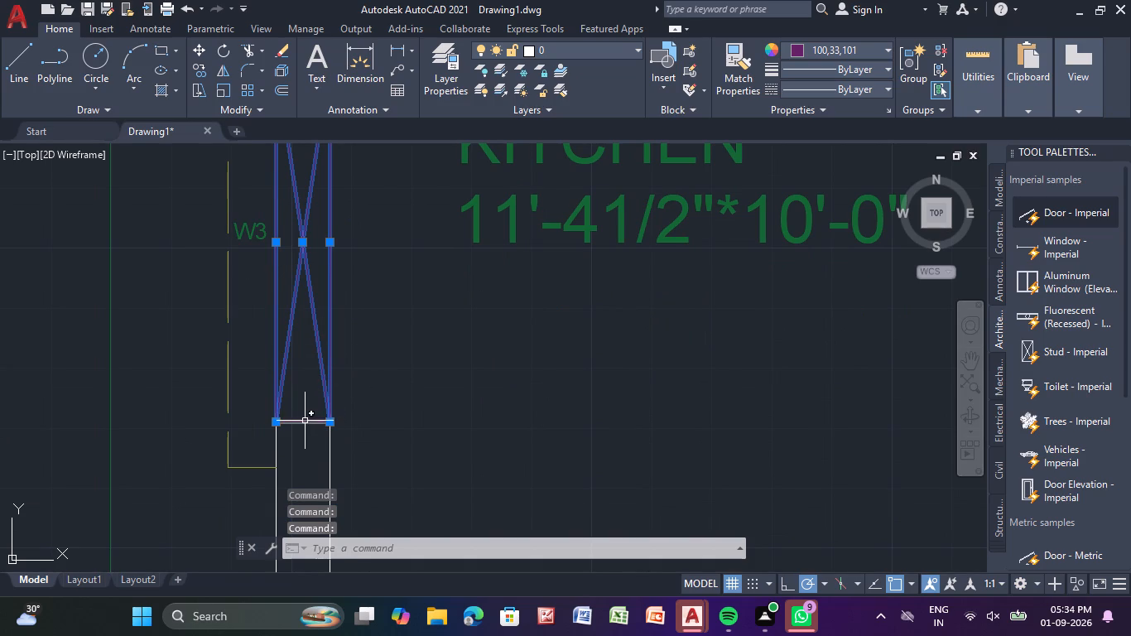
{"action": "left_click", "coordinate": [305, 421]}
{"action": "left_click", "coordinate": [912, 55]}
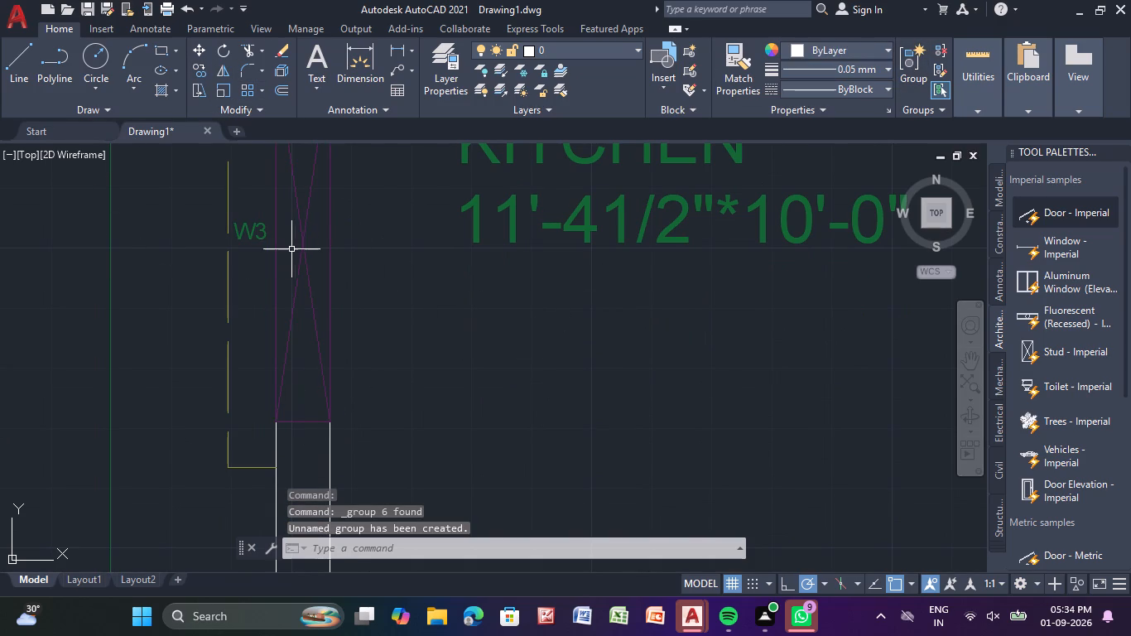
Copy the grouped kitchen window from the finished plan into the new plan's west wall at the southwest corner room.
{"action": "left_click", "coordinate": [303, 245]}
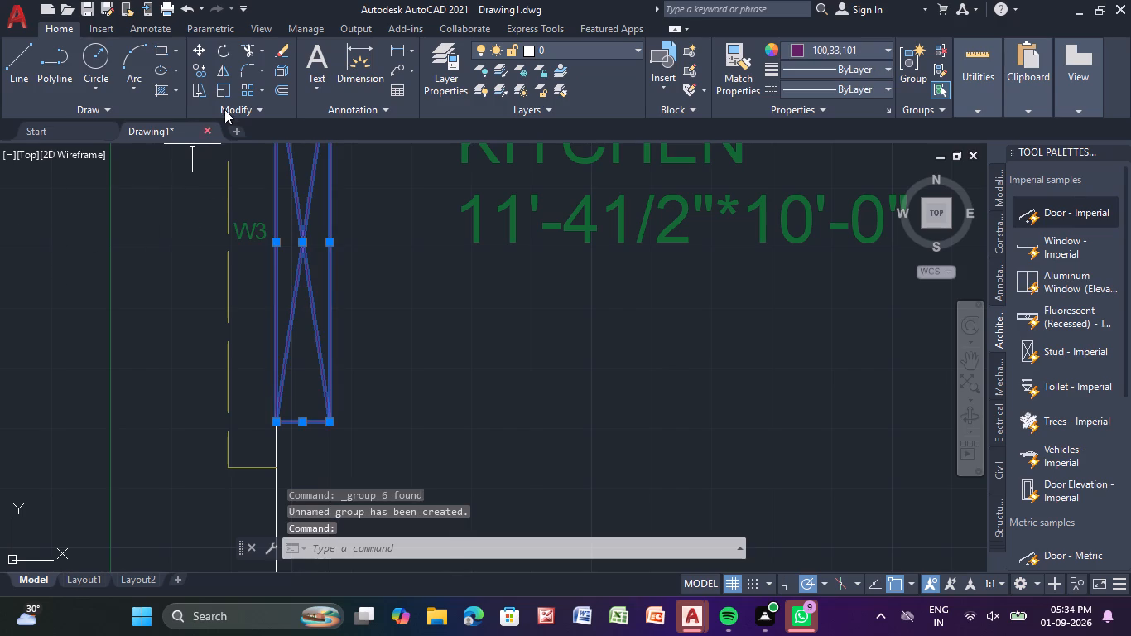
{"action": "left_click", "coordinate": [204, 70]}
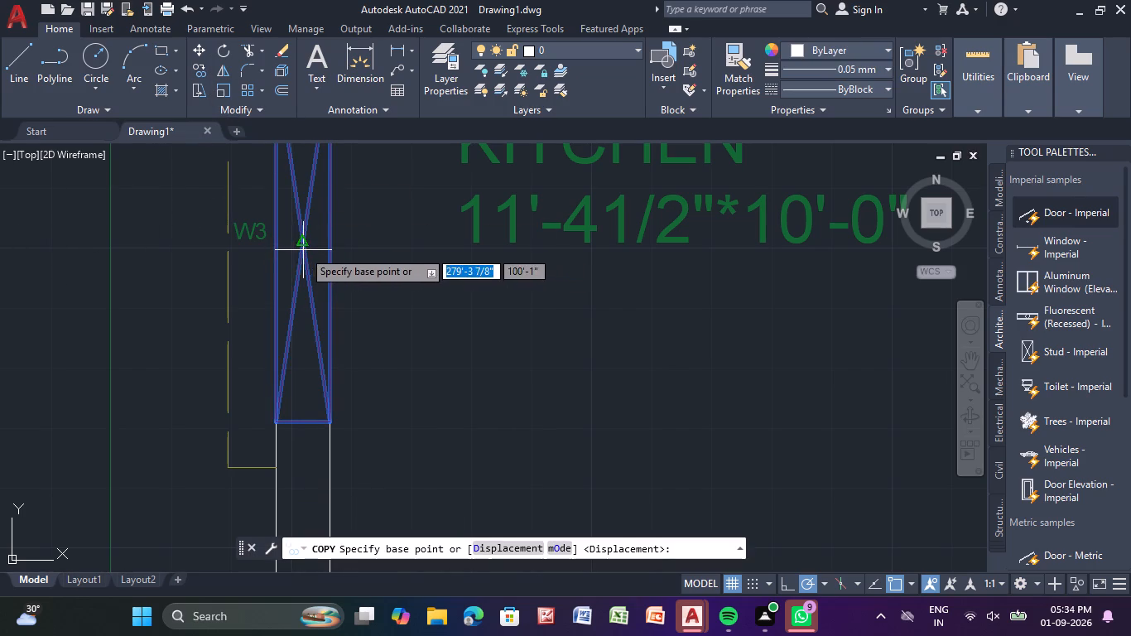
{"action": "left_click_drag", "start_coordinate": [303, 249], "coordinate": [316, 256]}
{"action": "scroll", "coordinate": [595, 328], "scroll_direction": "down", "scroll_amount": 2}
{"action": "middle_click_drag", "start_coordinate": [604, 323], "coordinate": [95, 233]}
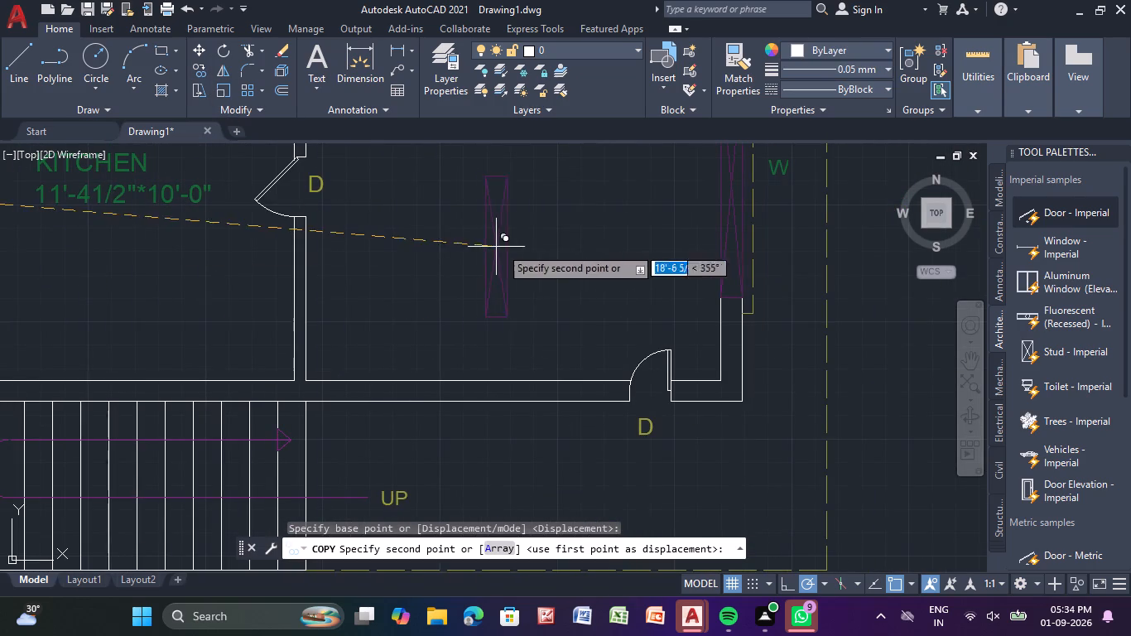
{"action": "middle_click_drag", "start_coordinate": [566, 248], "coordinate": [0, 374]}
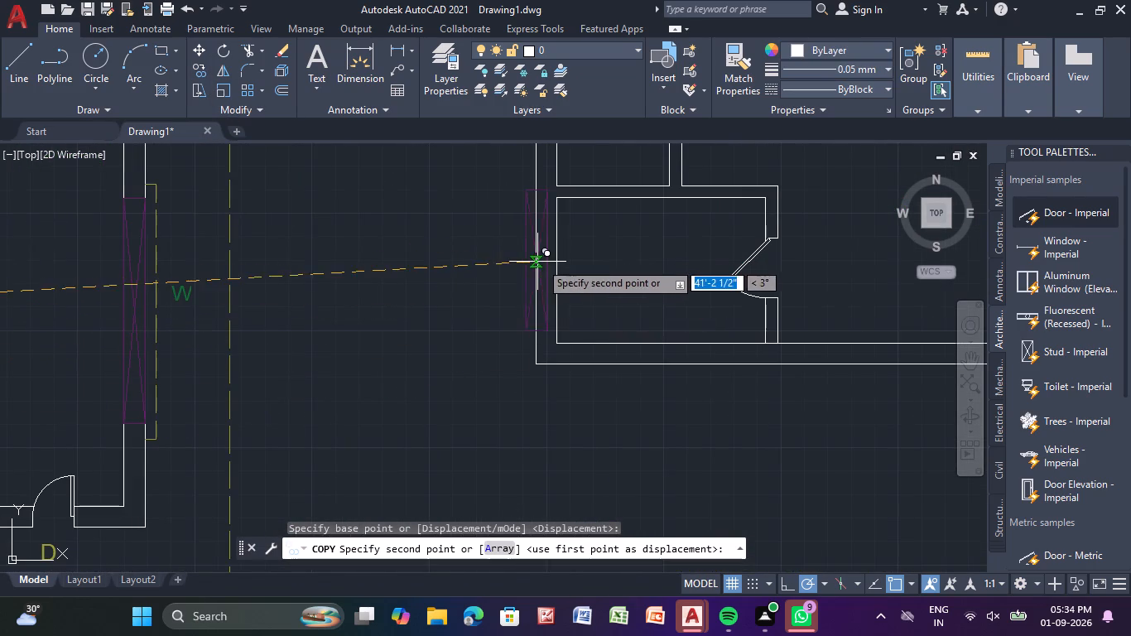
{"action": "scroll", "coordinate": [545, 263], "scroll_direction": "up", "scroll_amount": 2}
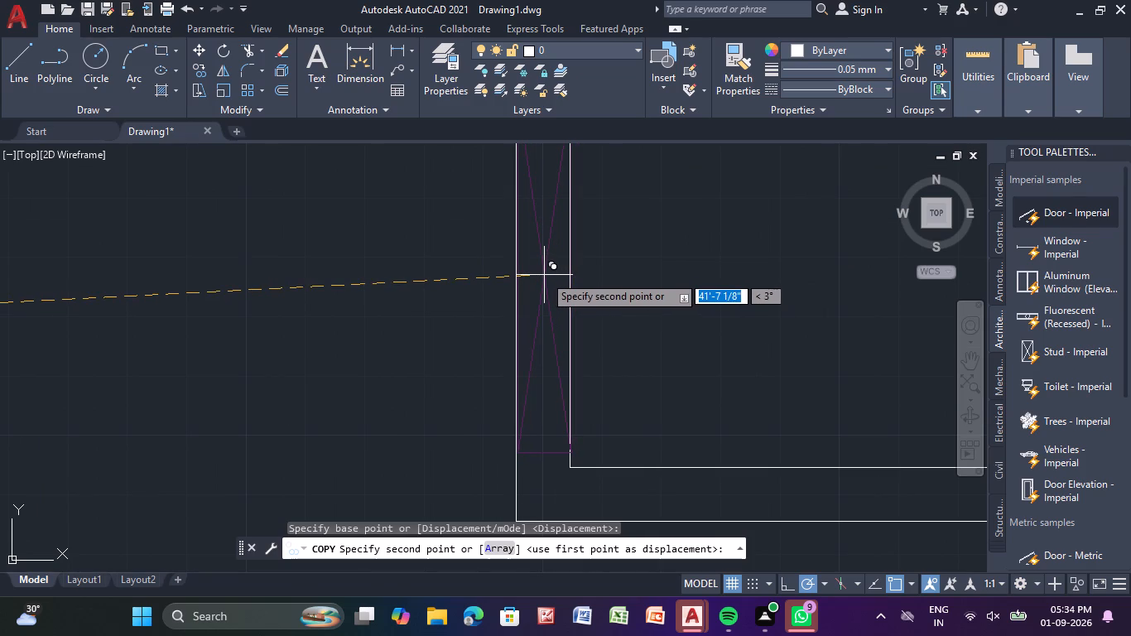
{"action": "middle_click_drag", "start_coordinate": [544, 275], "coordinate": [517, 368]}
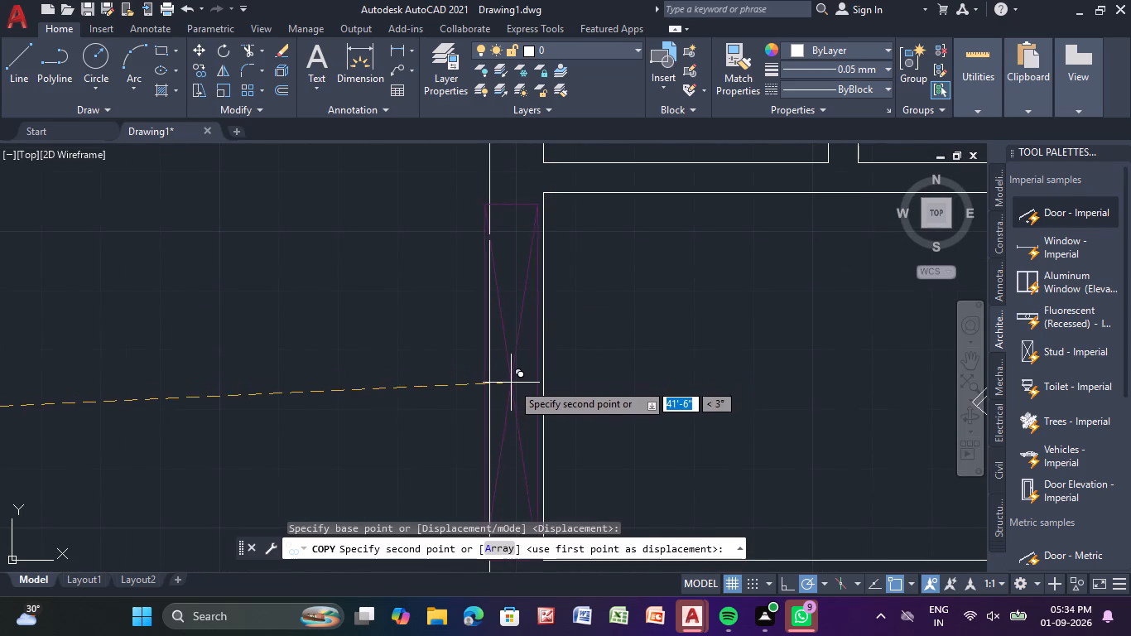
{"action": "middle_click_drag", "start_coordinate": [518, 382], "coordinate": [517, 319]}
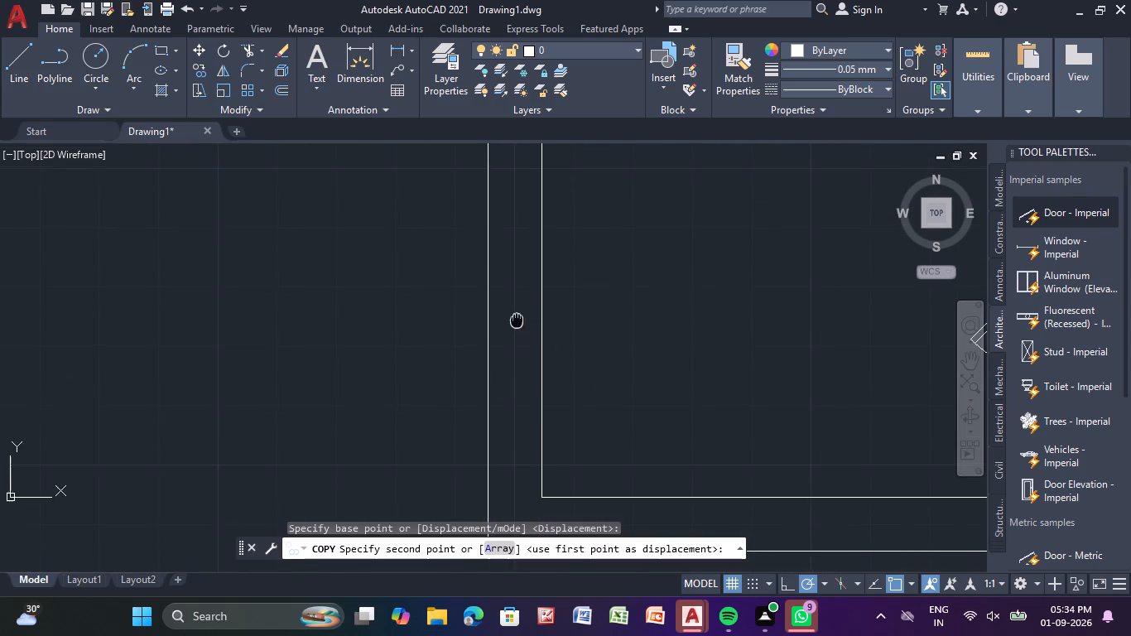
{"action": "middle_click_drag", "start_coordinate": [517, 319], "coordinate": [516, 317]}
{"action": "scroll", "coordinate": [516, 317], "scroll_direction": "up", "scroll_amount": 1}
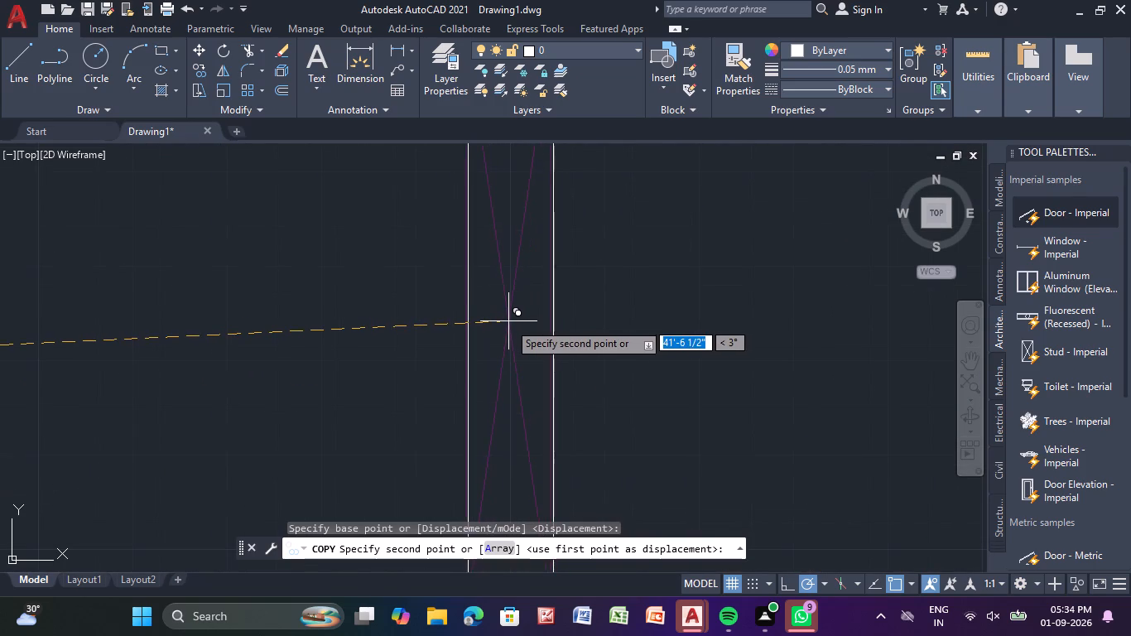
{"action": "scroll", "coordinate": [512, 322], "scroll_direction": "up", "scroll_amount": 3}
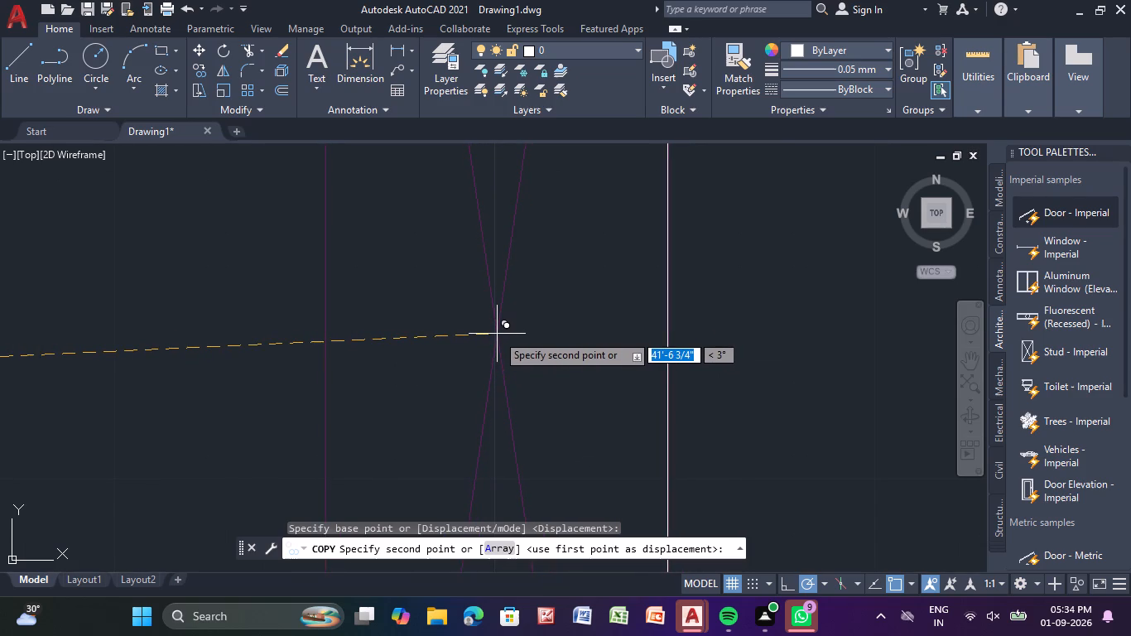
{"action": "left_click", "coordinate": [497, 334]}
{"action": "scroll", "coordinate": [497, 335], "scroll_direction": "down", "scroll_amount": 6}
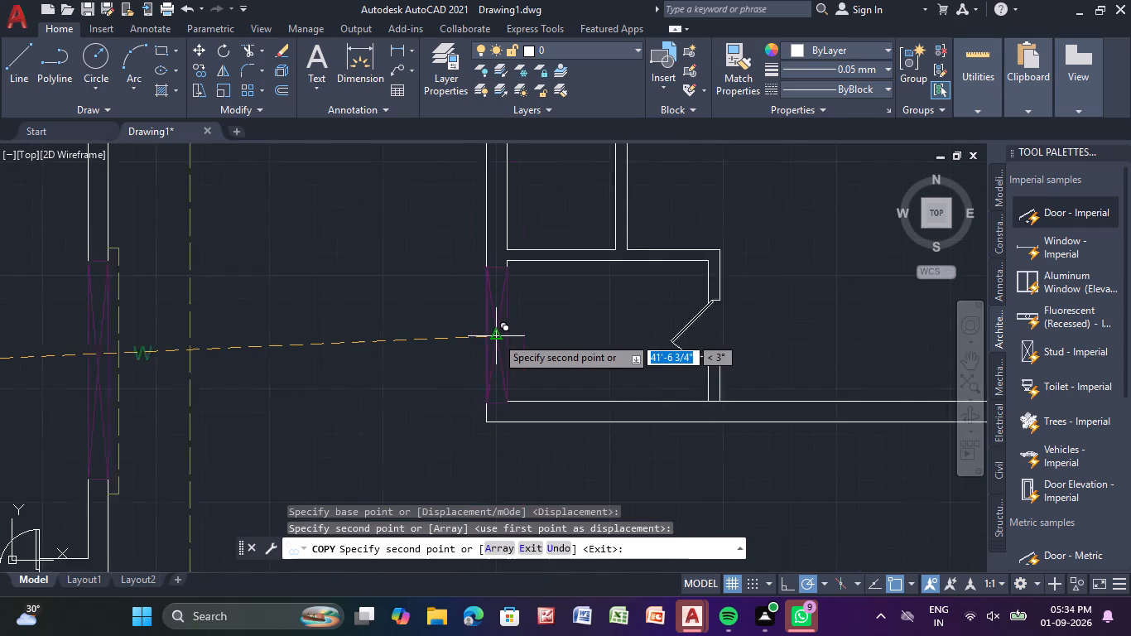
{"action": "scroll", "coordinate": [496, 336], "scroll_direction": "down", "scroll_amount": 1}
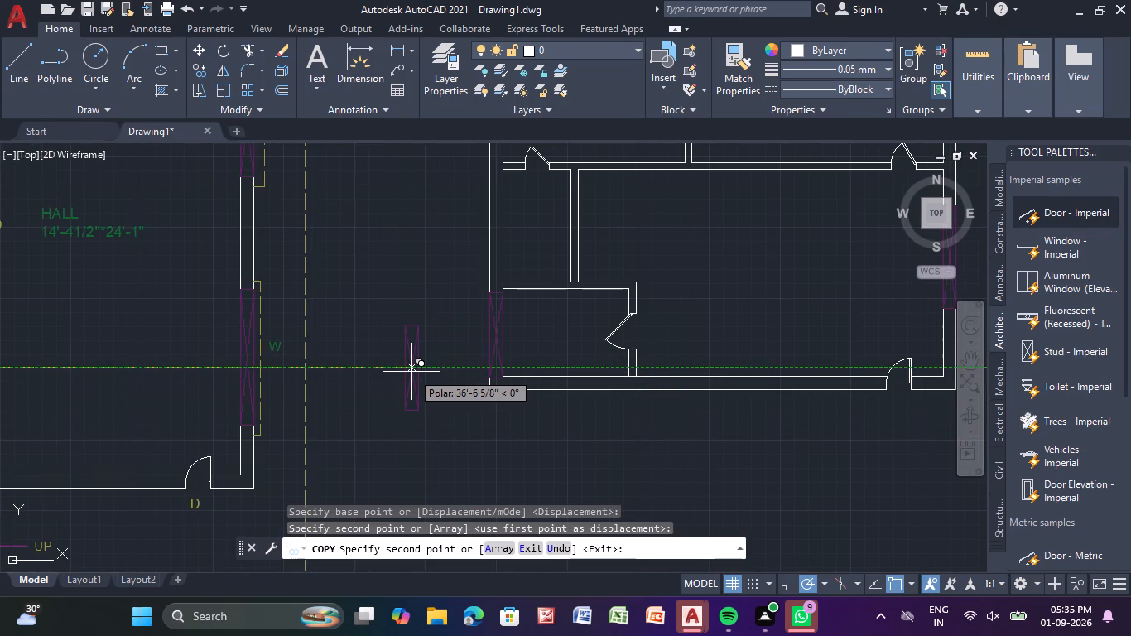
{"action": "key", "text": "Escape"}
{"action": "key", "text": "Escape"}
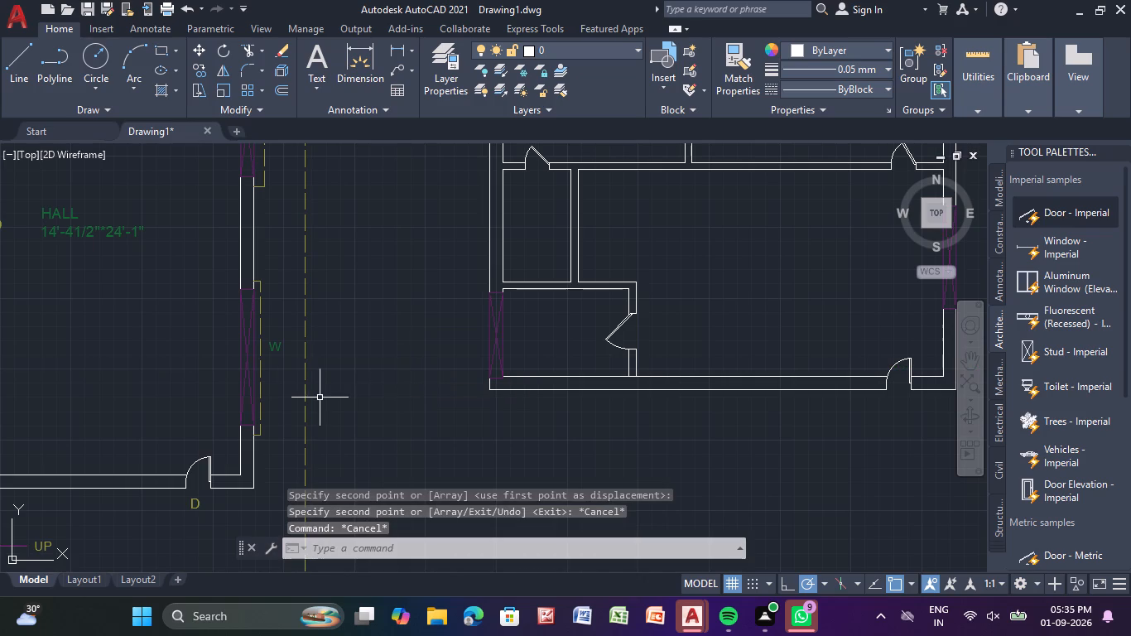
Group all the lines of the toilet's west-wall ventilator V in the finished plan into one object.
{"action": "scroll", "coordinate": [182, 384], "scroll_direction": "down", "scroll_amount": 1}
{"action": "middle_click_drag", "start_coordinate": [171, 376], "coordinate": [491, 369]}
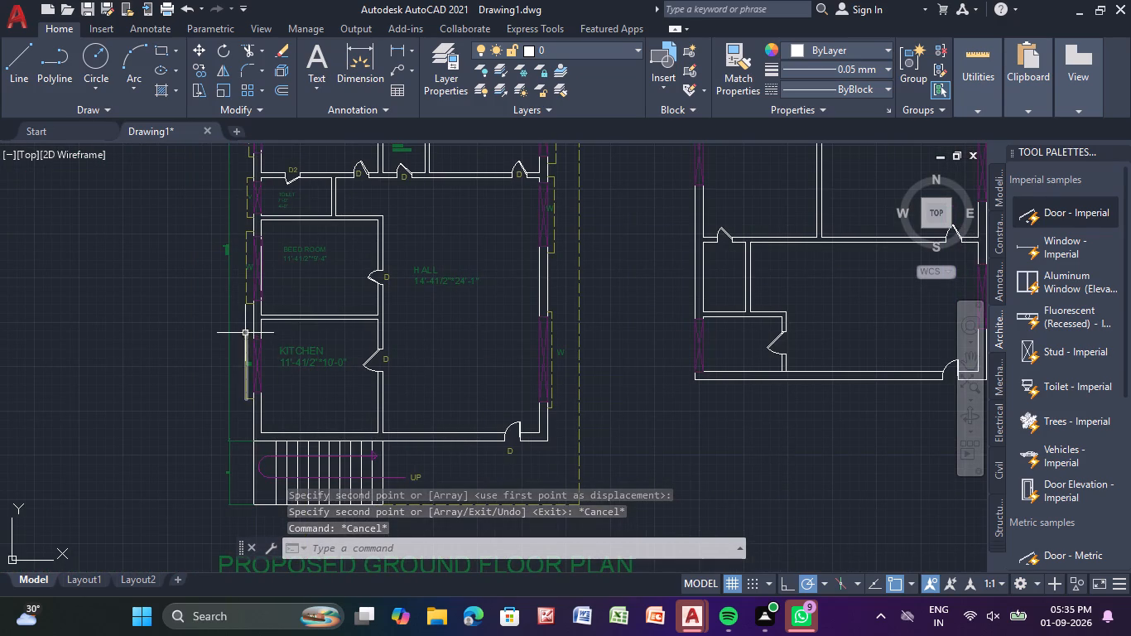
{"action": "middle_click_drag", "start_coordinate": [262, 289], "coordinate": [272, 364]}
{"action": "scroll", "coordinate": [263, 297], "scroll_direction": "up", "scroll_amount": 1}
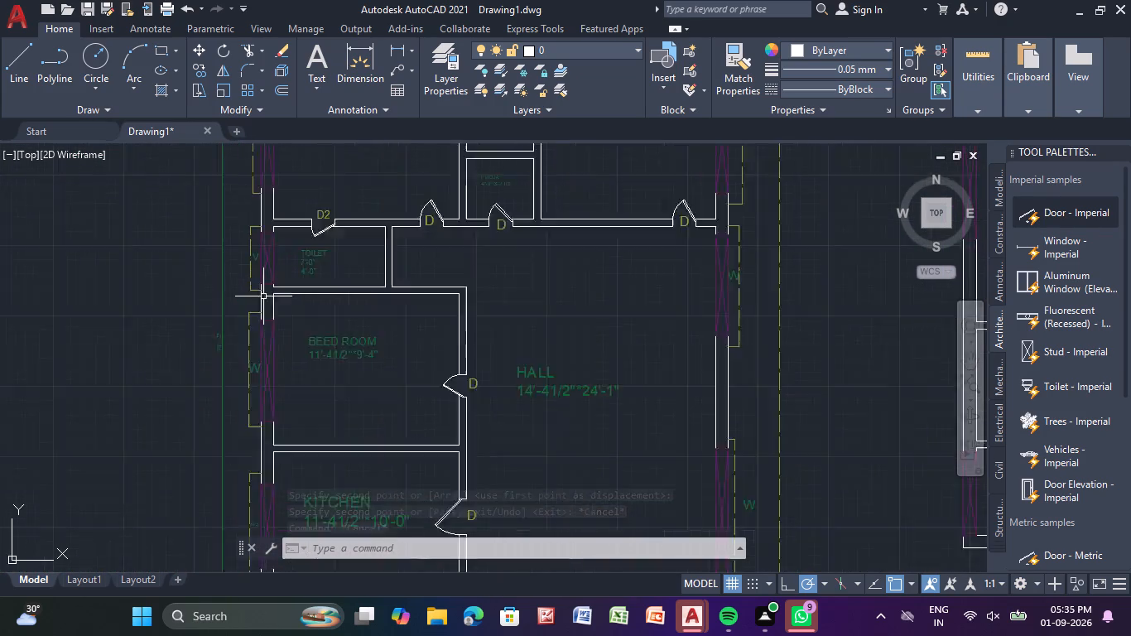
{"action": "scroll", "coordinate": [263, 296], "scroll_direction": "up", "scroll_amount": 2}
{"action": "middle_click_drag", "start_coordinate": [267, 238], "coordinate": [253, 312]}
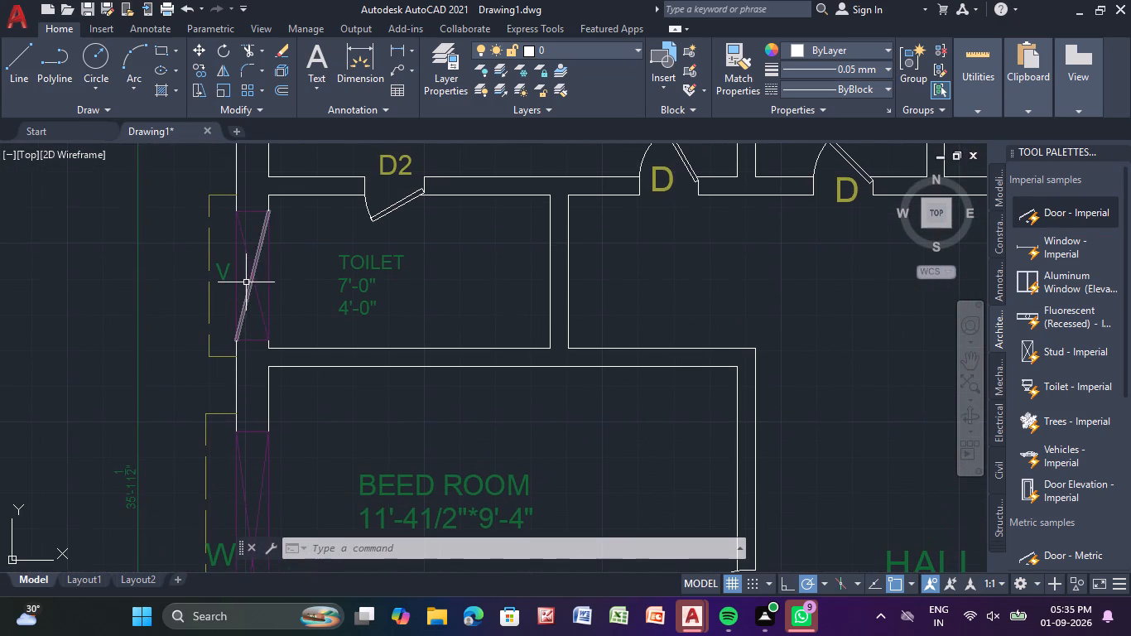
{"action": "left_click", "coordinate": [251, 291]}
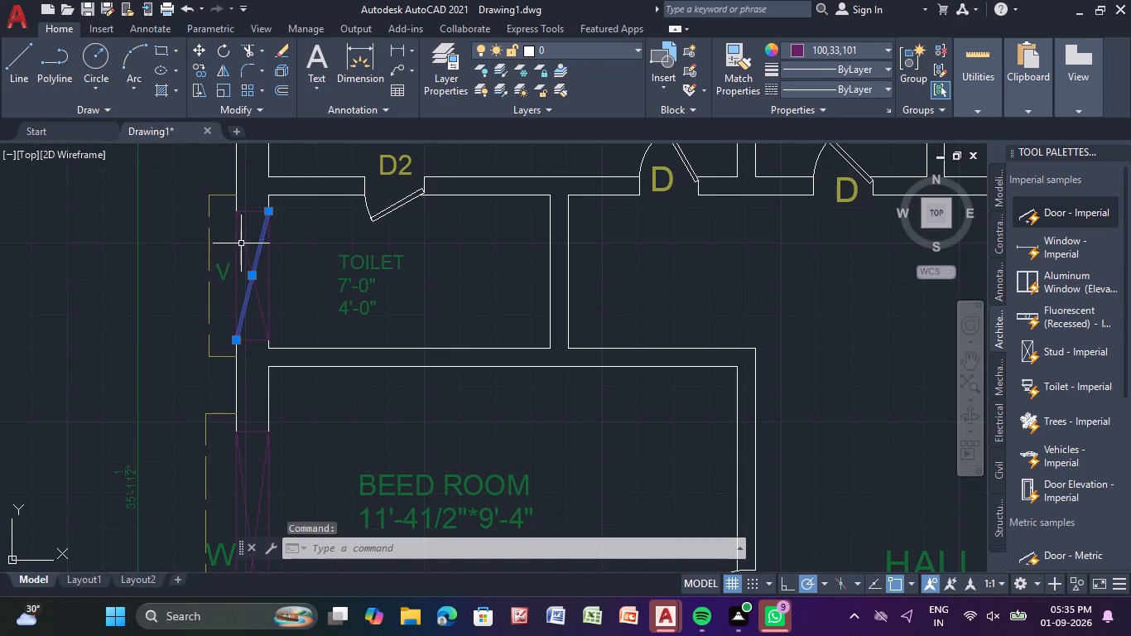
{"action": "left_click", "coordinate": [242, 243]}
{"action": "left_click", "coordinate": [250, 209]}
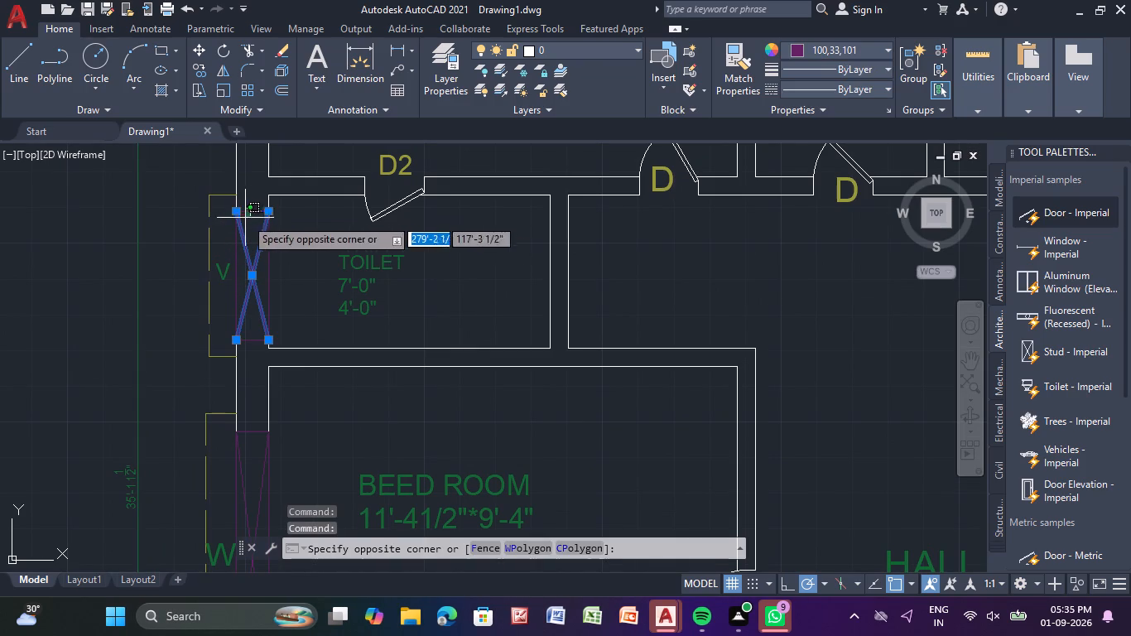
{"action": "left_click", "coordinate": [246, 206]}
{"action": "left_click", "coordinate": [244, 212]}
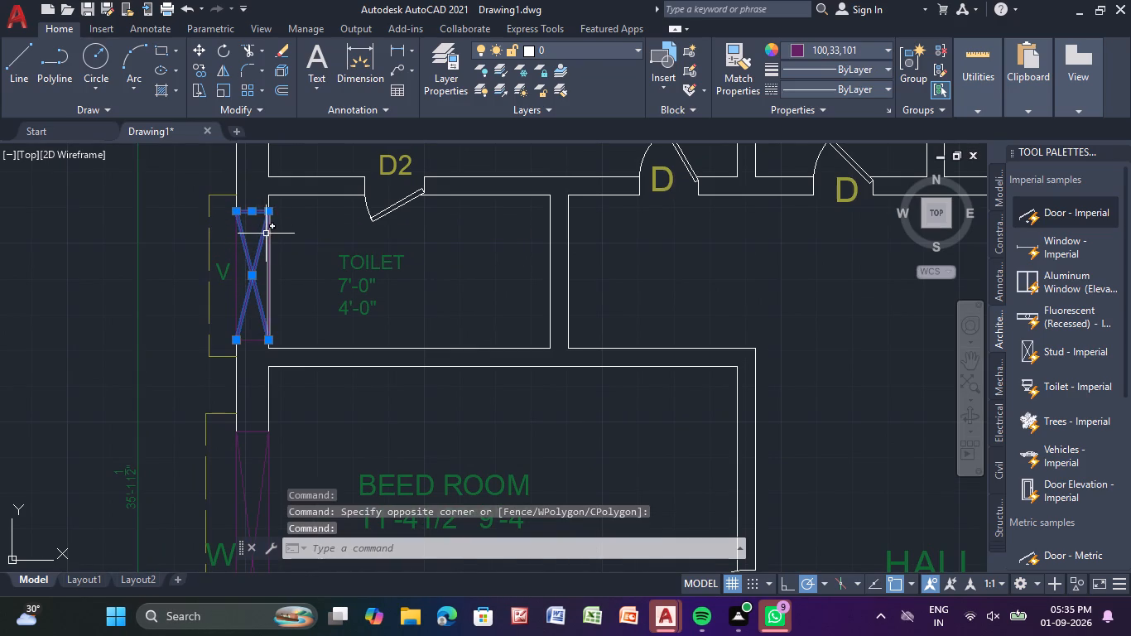
{"action": "left_click", "coordinate": [267, 243]}
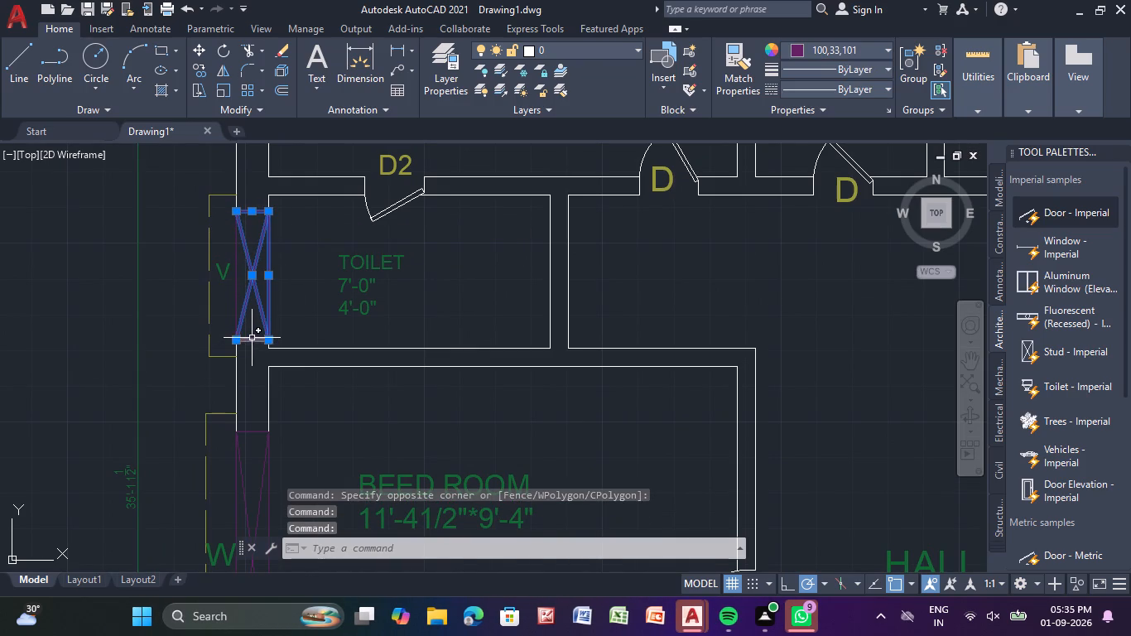
{"action": "left_click", "coordinate": [248, 342]}
{"action": "left_click", "coordinate": [235, 283]}
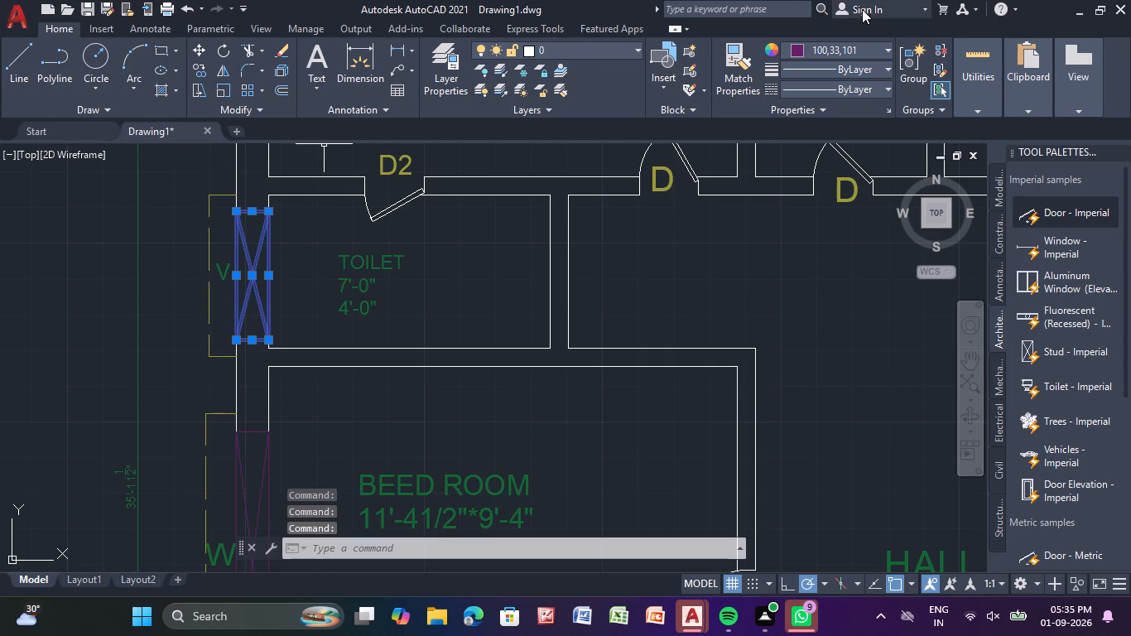
{"action": "left_click", "coordinate": [909, 52]}
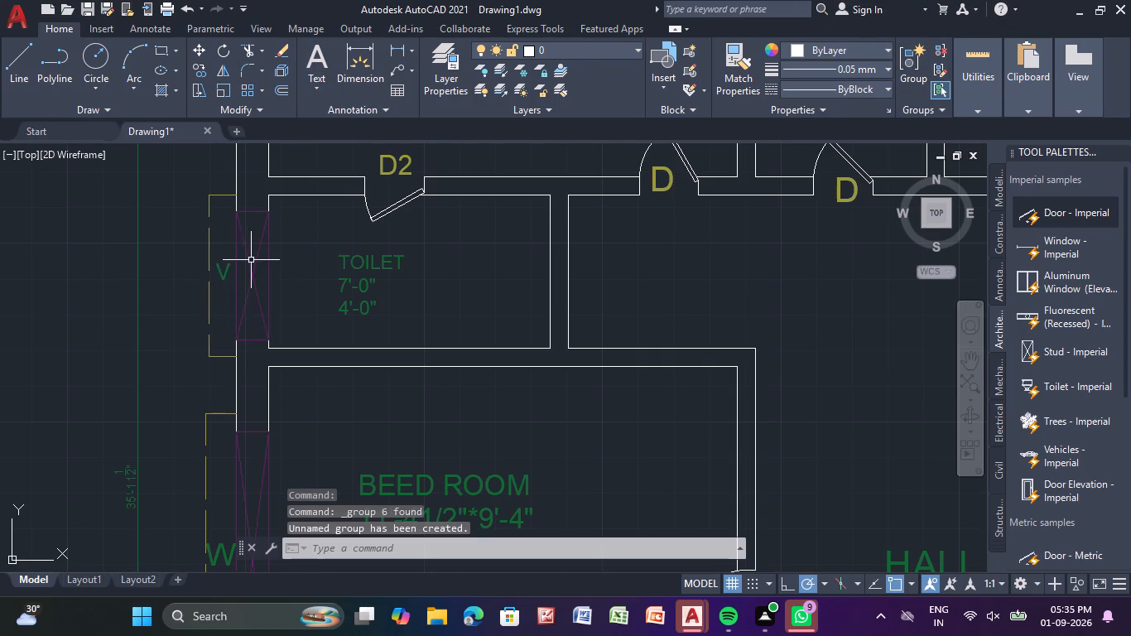
Copy the grouped toilet ventilator from the finished plan into the new plan's west wall at the small room above the southwest corner room.
{"action": "left_click", "coordinate": [251, 260]}
{"action": "left_click", "coordinate": [195, 68]}
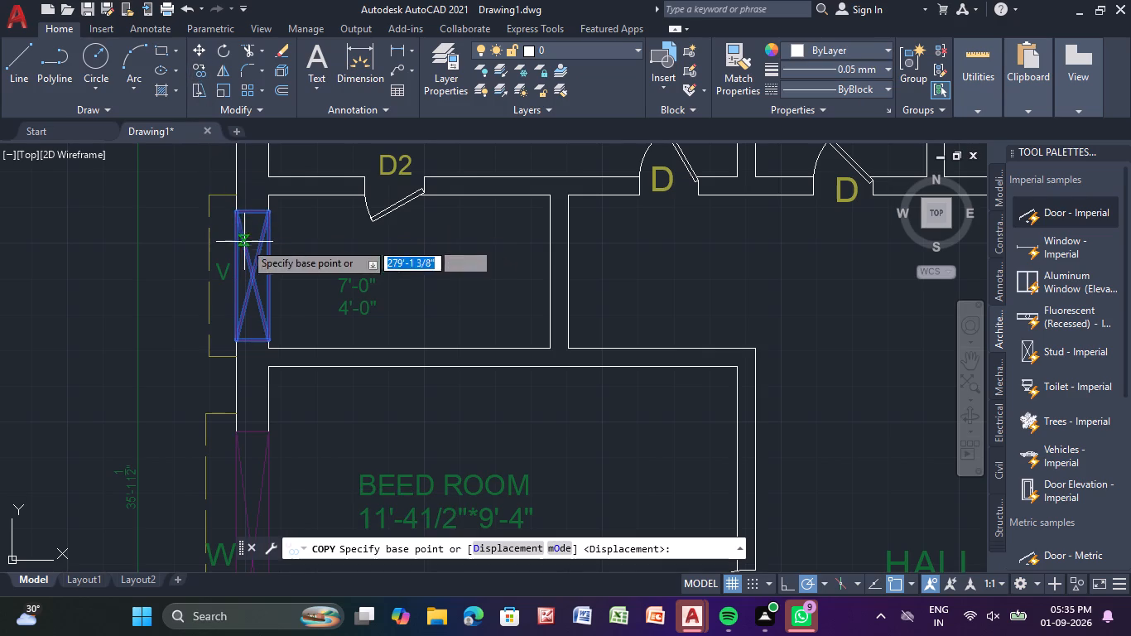
{"action": "left_click", "coordinate": [252, 277]}
{"action": "scroll", "coordinate": [752, 255], "scroll_direction": "down", "scroll_amount": 1}
{"action": "middle_click_drag", "start_coordinate": [752, 255], "coordinate": [319, 263]}
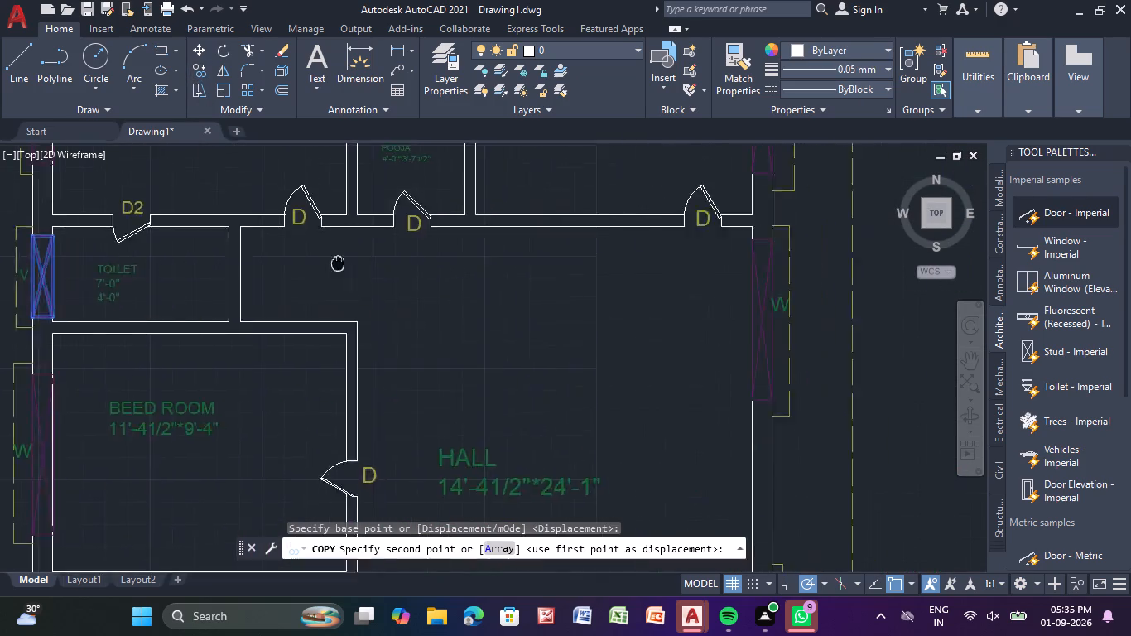
{"action": "middle_click_drag", "start_coordinate": [319, 263], "coordinate": [217, 272]}
{"action": "middle_click_drag", "start_coordinate": [411, 287], "coordinate": [161, 316]}
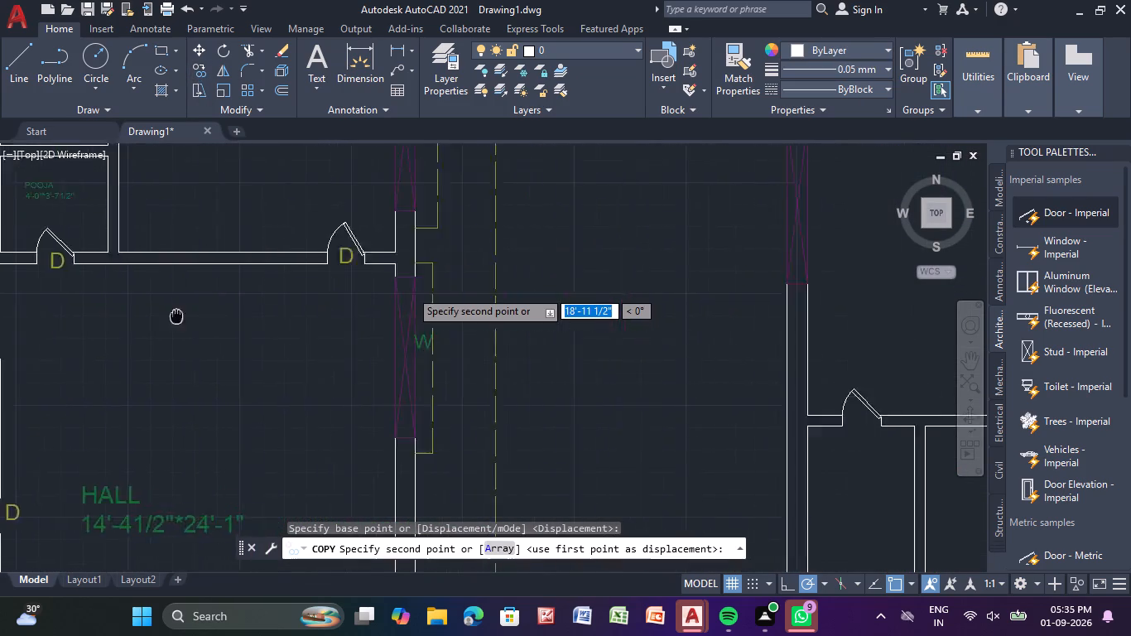
{"action": "middle_click_drag", "start_coordinate": [161, 316], "coordinate": [132, 321]}
{"action": "middle_click_drag", "start_coordinate": [658, 328], "coordinate": [543, 104]}
{"action": "scroll", "coordinate": [634, 260], "scroll_direction": "up", "scroll_amount": 1}
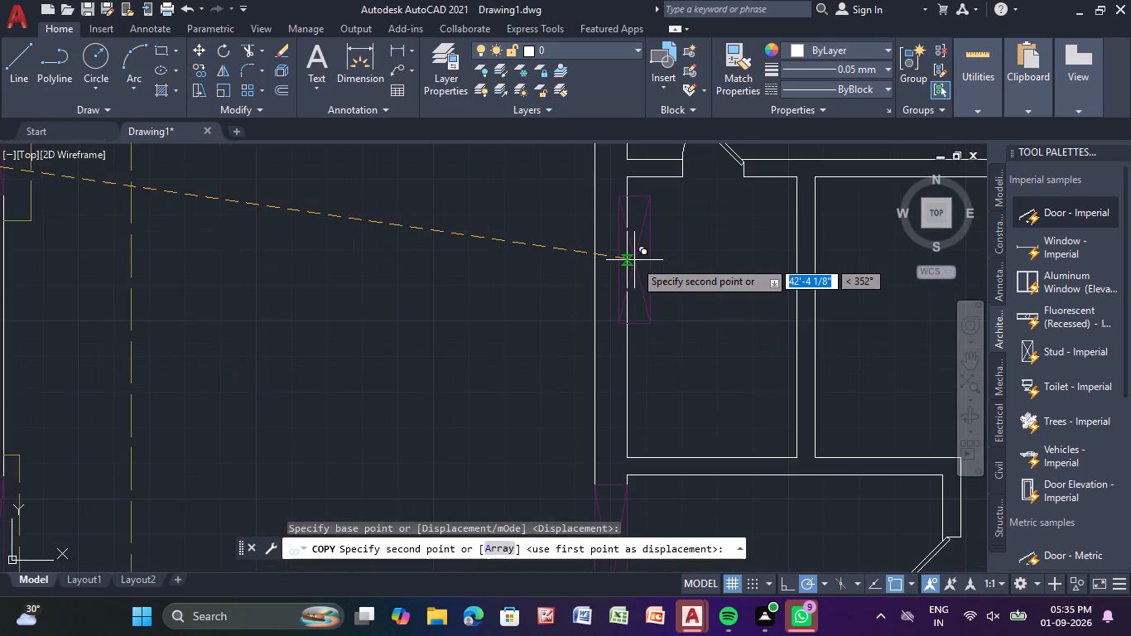
{"action": "scroll", "coordinate": [633, 261], "scroll_direction": "up", "scroll_amount": 1}
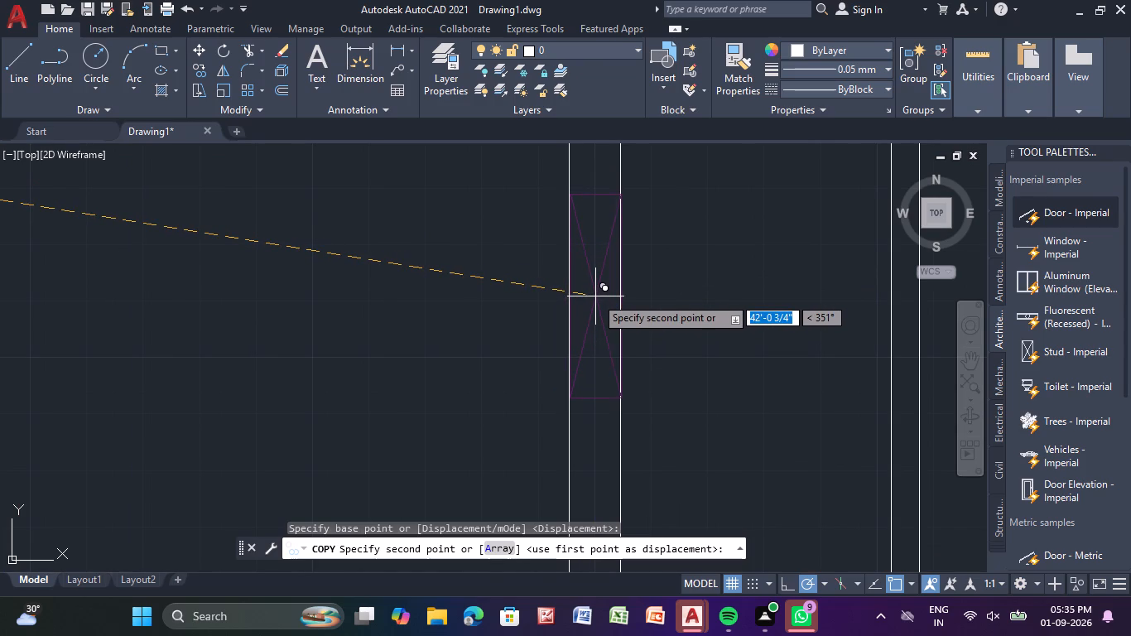
{"action": "scroll", "coordinate": [595, 296], "scroll_direction": "up", "scroll_amount": 2}
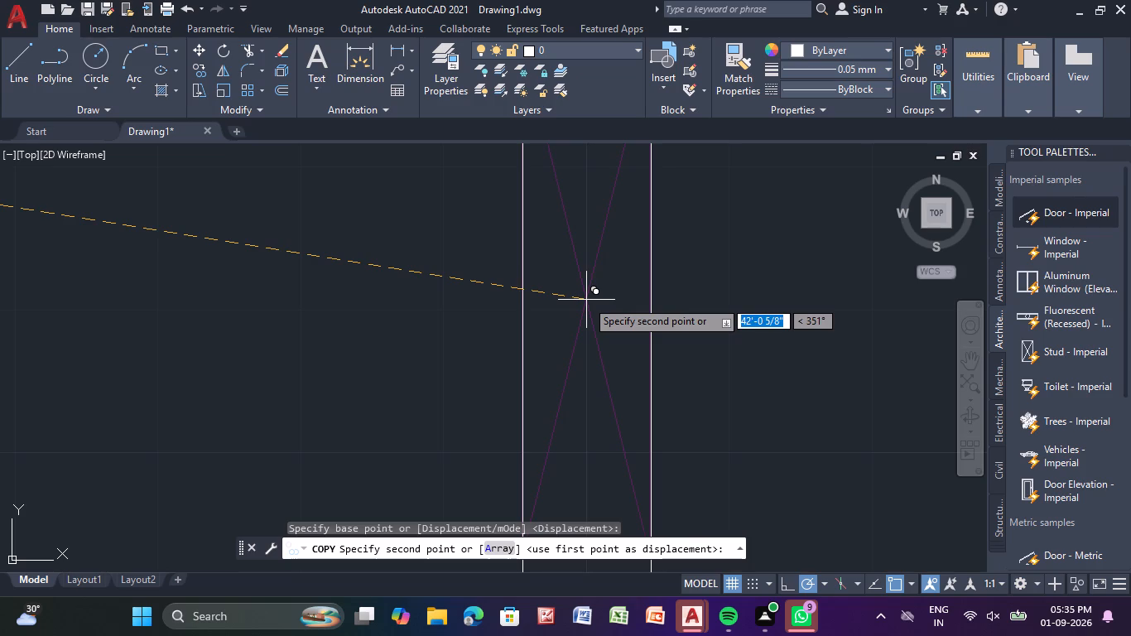
{"action": "scroll", "coordinate": [586, 300], "scroll_direction": "up", "scroll_amount": 1}
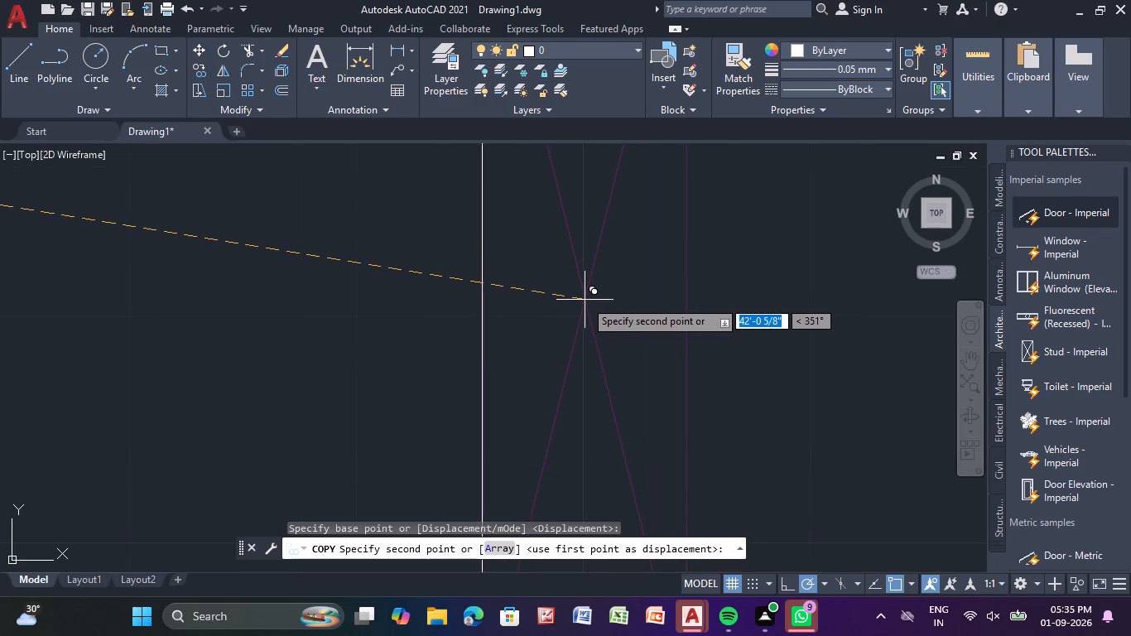
{"action": "left_click", "coordinate": [584, 300]}
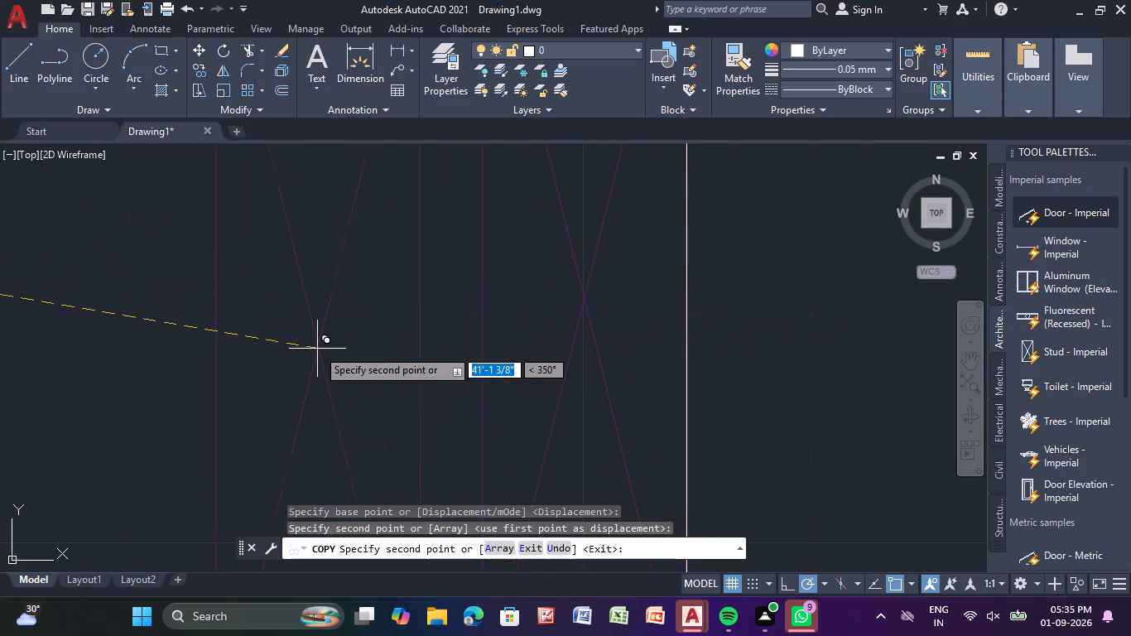
{"action": "scroll", "coordinate": [317, 349], "scroll_direction": "down", "scroll_amount": 3}
{"action": "key", "text": "Escape"}
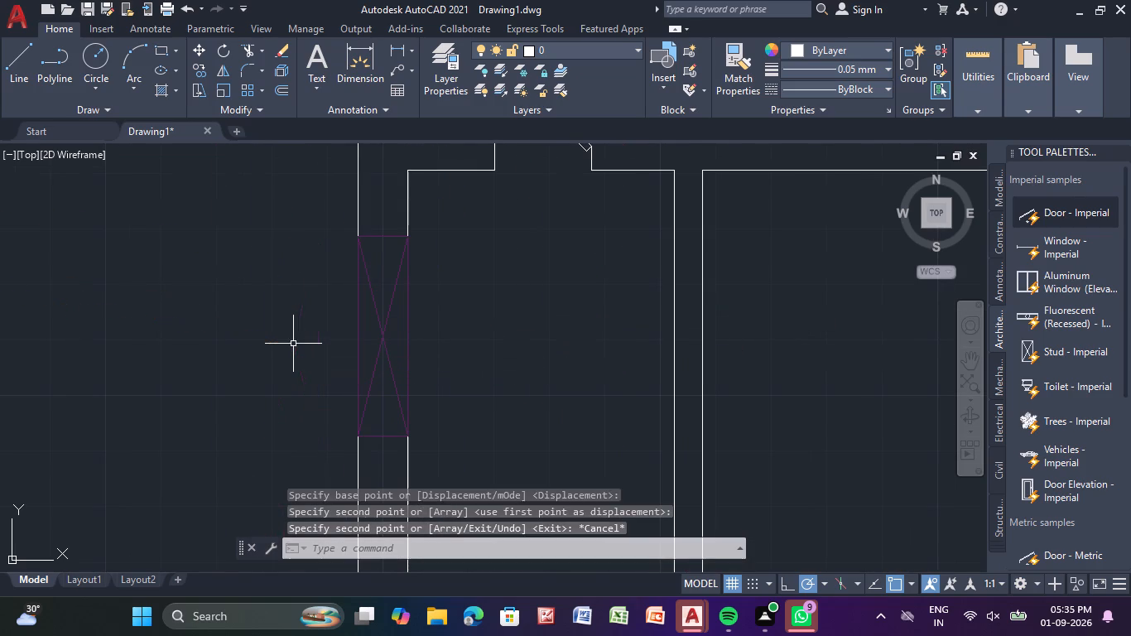
{"action": "key", "text": "Escape"}
Copy the D2 label from the finished plan's north toilet door to the new plan's door between the northwest room and the adjoining small room.
{"action": "scroll", "coordinate": [284, 322], "scroll_direction": "down", "scroll_amount": 4}
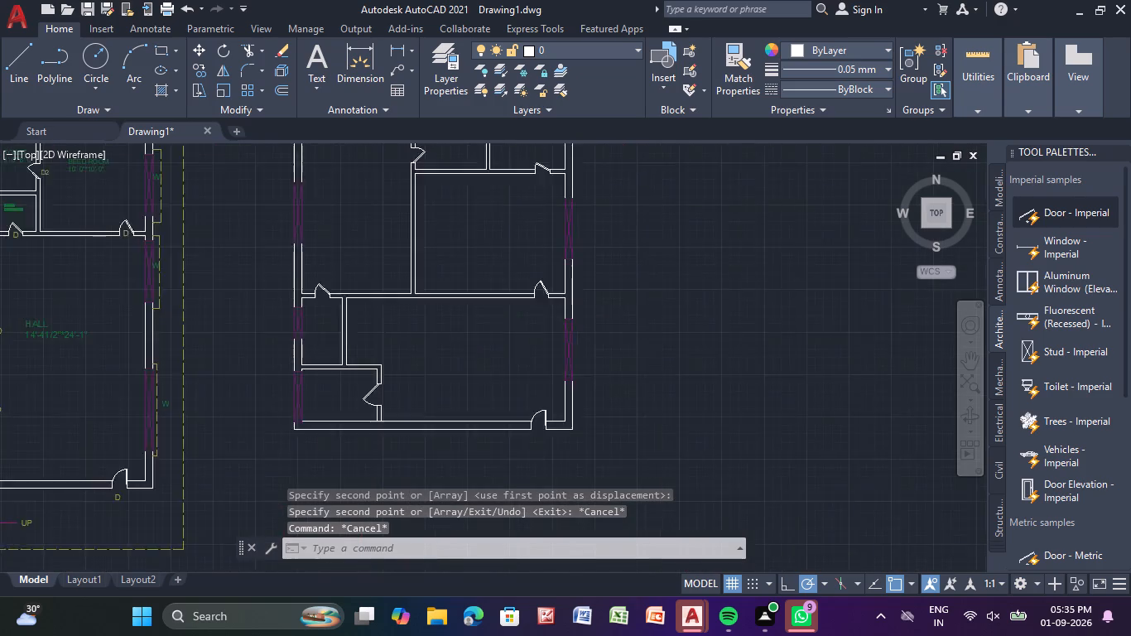
{"action": "scroll", "coordinate": [284, 321], "scroll_direction": "down", "scroll_amount": 1}
{"action": "middle_click_drag", "start_coordinate": [287, 328], "coordinate": [375, 297]}
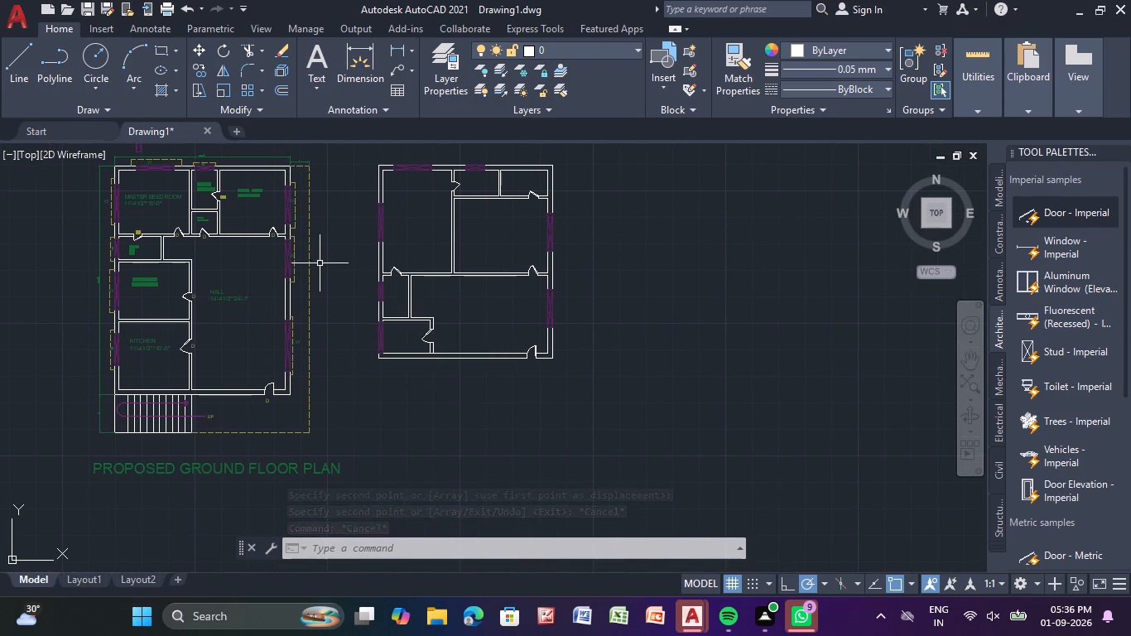
{"action": "middle_click_drag", "start_coordinate": [320, 266], "coordinate": [436, 299]}
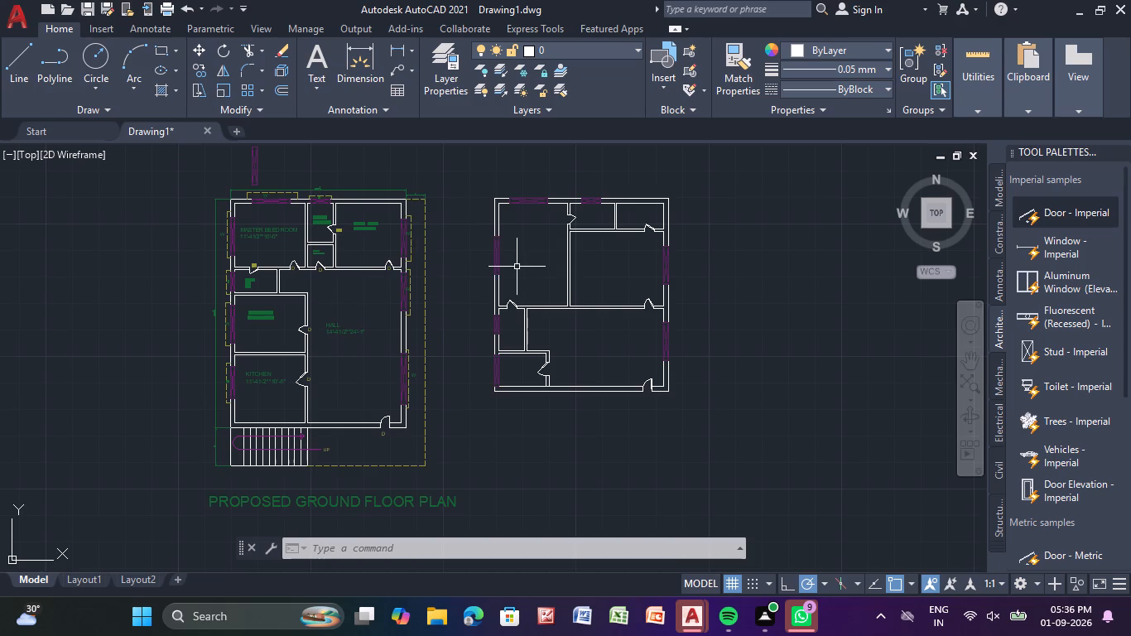
{"action": "middle_click_drag", "start_coordinate": [513, 268], "coordinate": [497, 294]}
{"action": "scroll", "coordinate": [314, 277], "scroll_direction": "up", "scroll_amount": 2}
{"action": "middle_click_drag", "start_coordinate": [339, 263], "coordinate": [343, 355]}
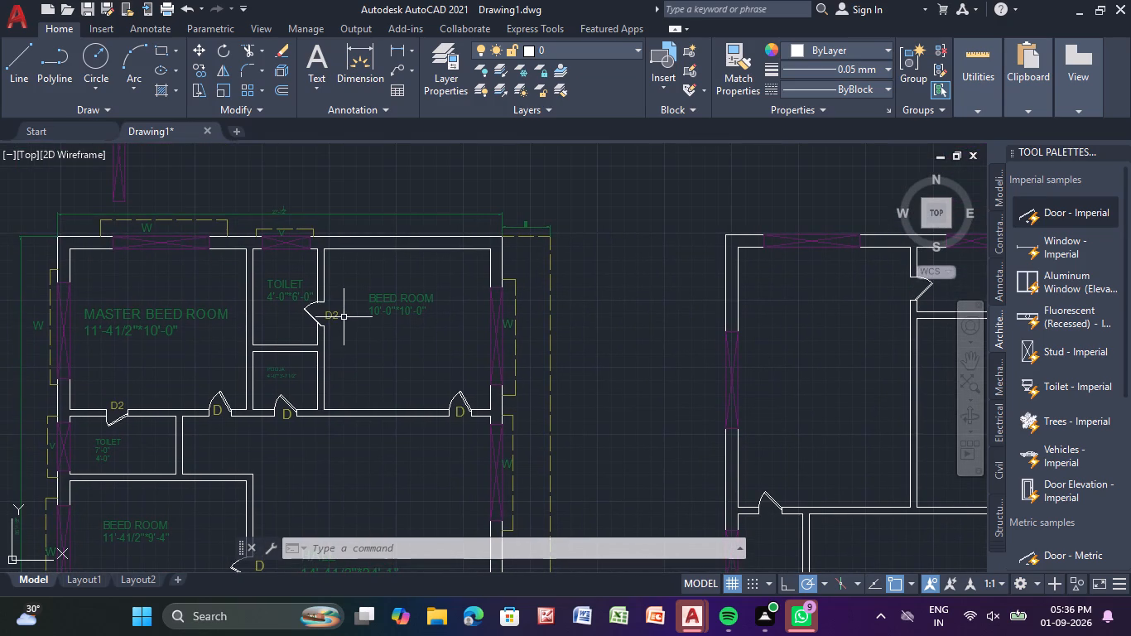
{"action": "left_click", "coordinate": [329, 318]}
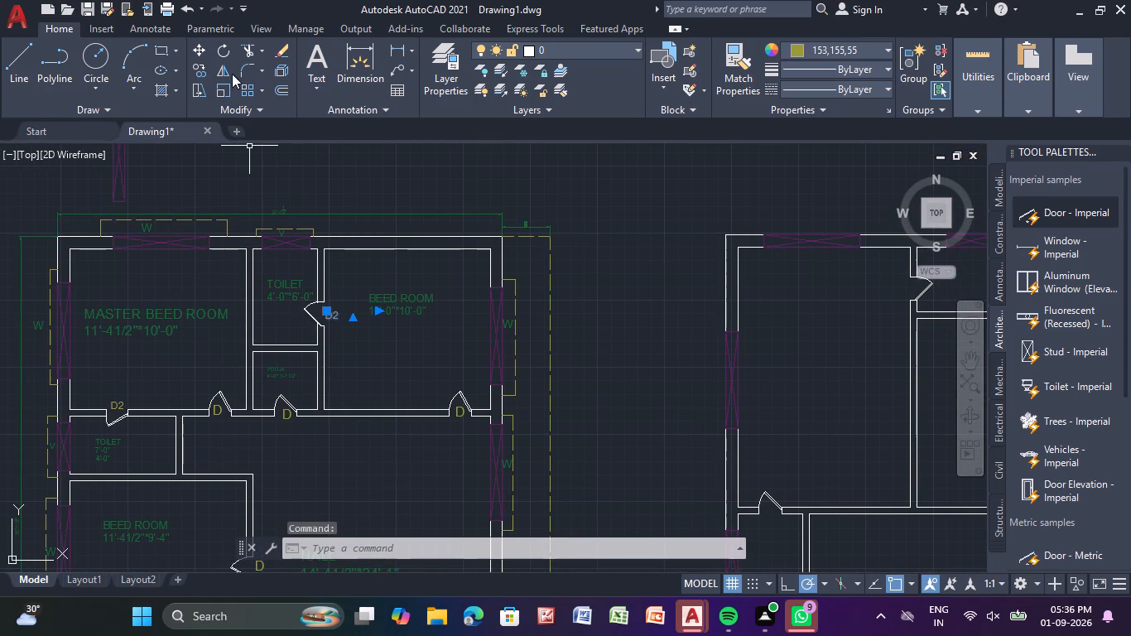
{"action": "left_click", "coordinate": [198, 70]}
{"action": "left_click_drag", "start_coordinate": [320, 312], "coordinate": [337, 311]}
{"action": "middle_click_drag", "start_coordinate": [807, 297], "coordinate": [479, 374]}
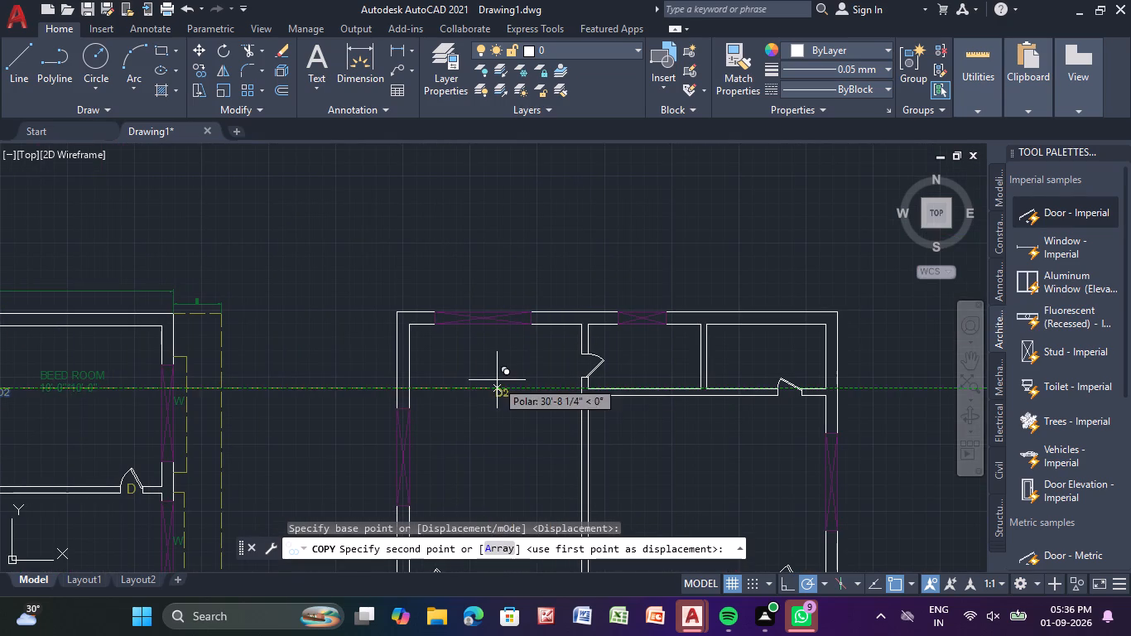
{"action": "left_click", "coordinate": [568, 366]}
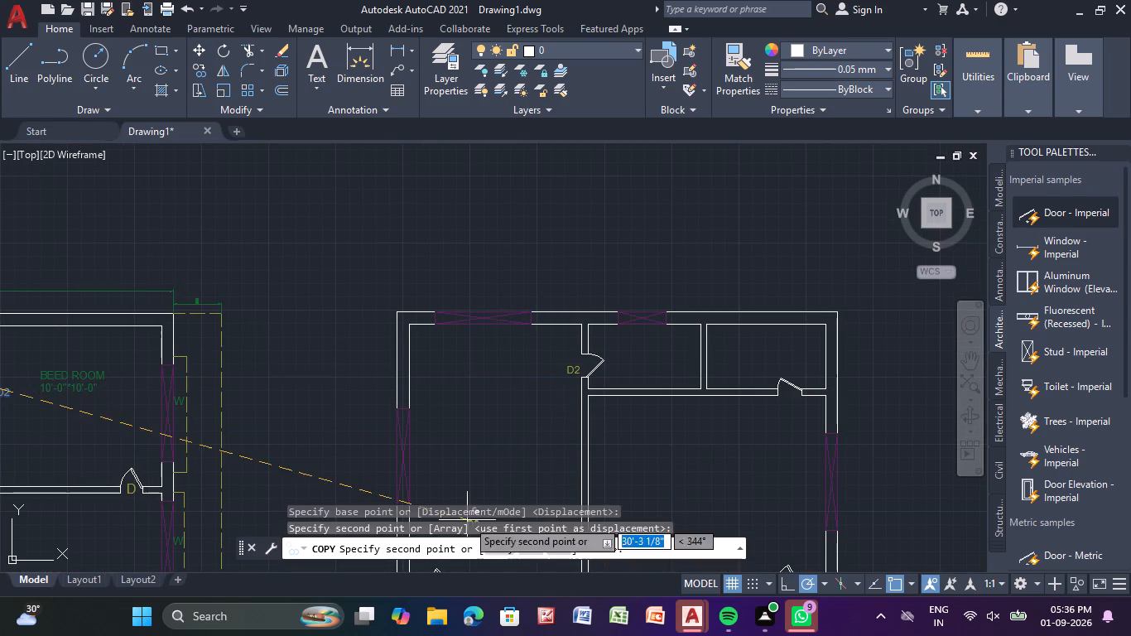
Place another D2 label copy at the new plan's door between the northwest room and the small west-side room below it.
{"action": "scroll", "coordinate": [497, 460], "scroll_direction": "down", "scroll_amount": 1}
{"action": "middle_click_drag", "start_coordinate": [497, 459], "coordinate": [508, 291]}
{"action": "middle_click_drag", "start_coordinate": [485, 327], "coordinate": [484, 297]}
{"action": "scroll", "coordinate": [484, 297], "scroll_direction": "up", "scroll_amount": 1}
{"action": "scroll", "coordinate": [461, 373], "scroll_direction": "up", "scroll_amount": 2}
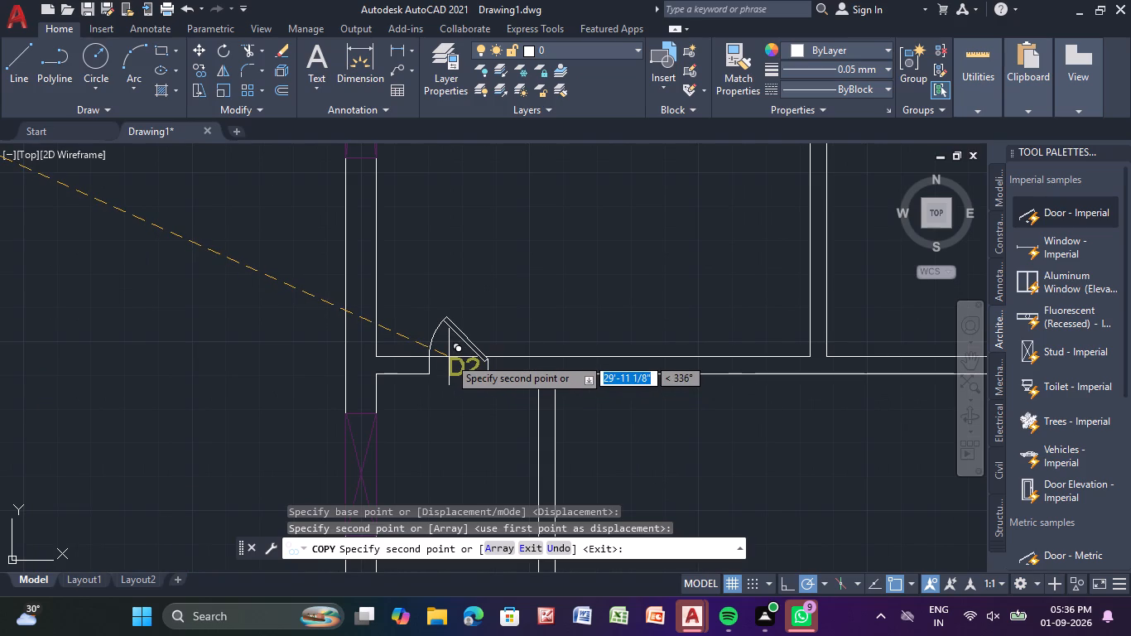
{"action": "left_click", "coordinate": [449, 357]}
{"action": "scroll", "coordinate": [498, 291], "scroll_direction": "down", "scroll_amount": 2}
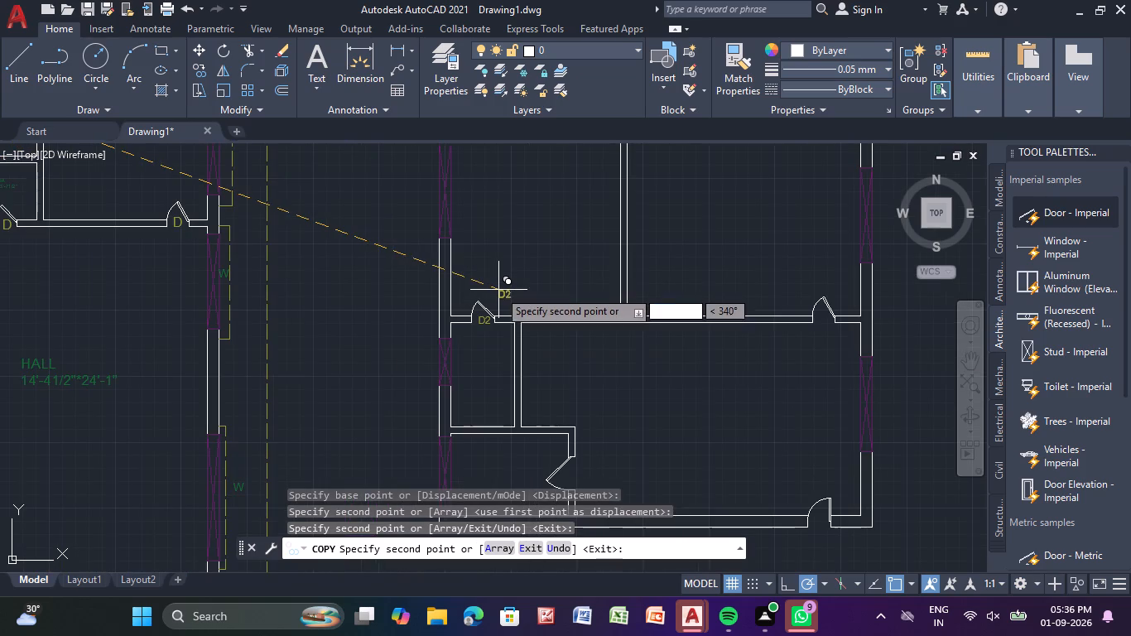
{"action": "key", "text": "Escape"}
{"action": "key", "text": "Escape"}
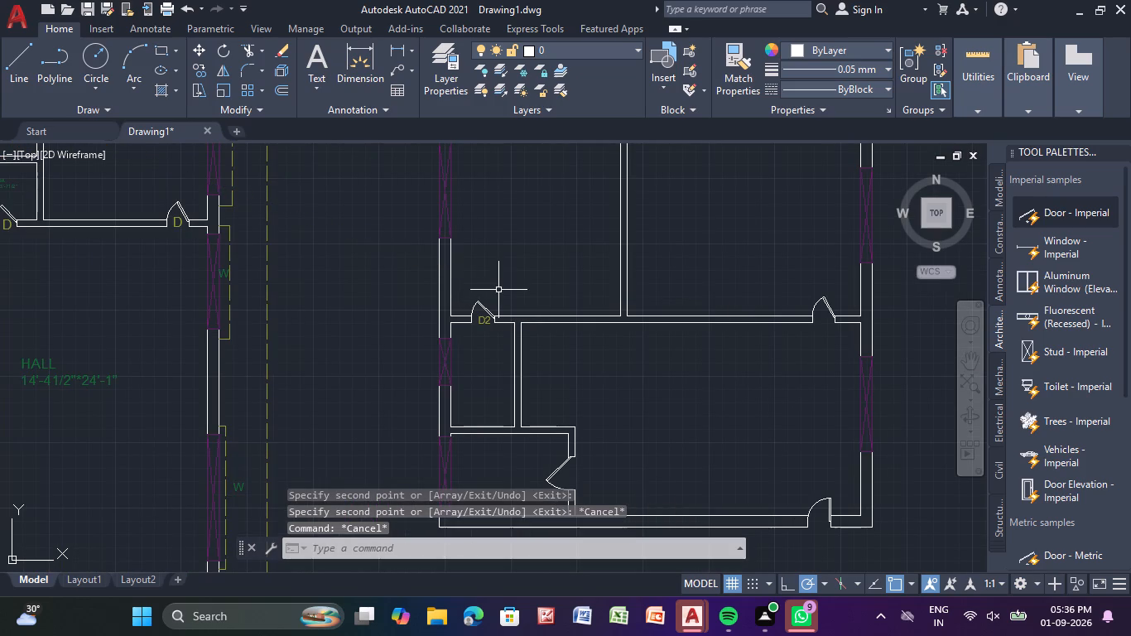
Copy the finished plan's D label beside the hall's northeast door to the matching door at the east end of the new plan's central partition.
{"action": "scroll", "coordinate": [482, 244], "scroll_direction": "down", "scroll_amount": 1}
{"action": "scroll", "coordinate": [290, 226], "scroll_direction": "up", "scroll_amount": 2}
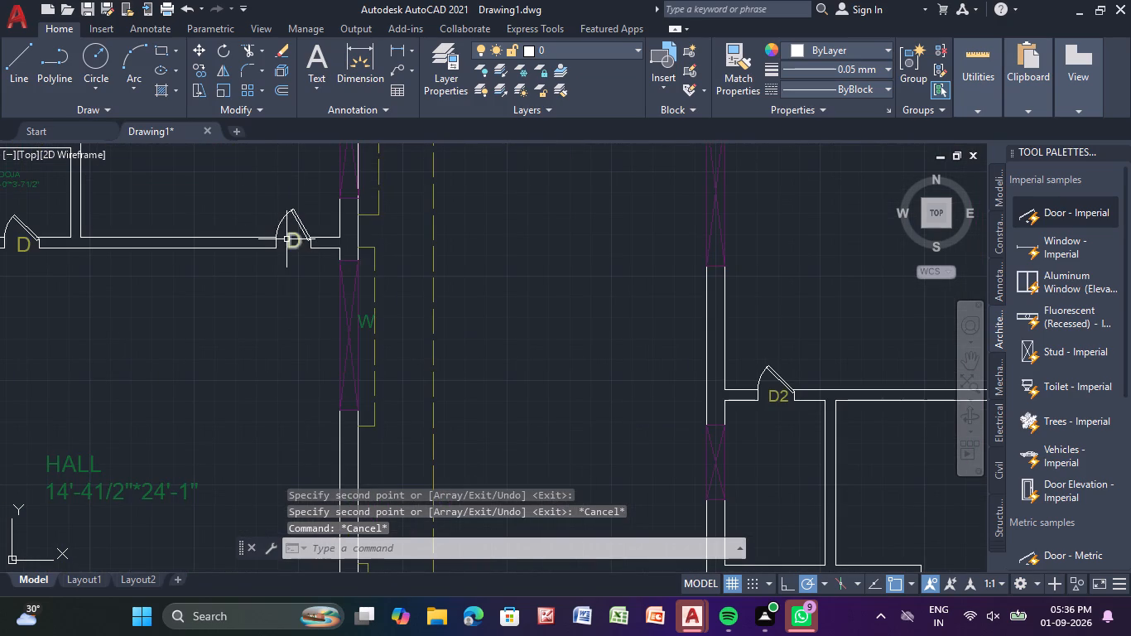
{"action": "left_click", "coordinate": [286, 239]}
{"action": "left_click", "coordinate": [195, 66]}
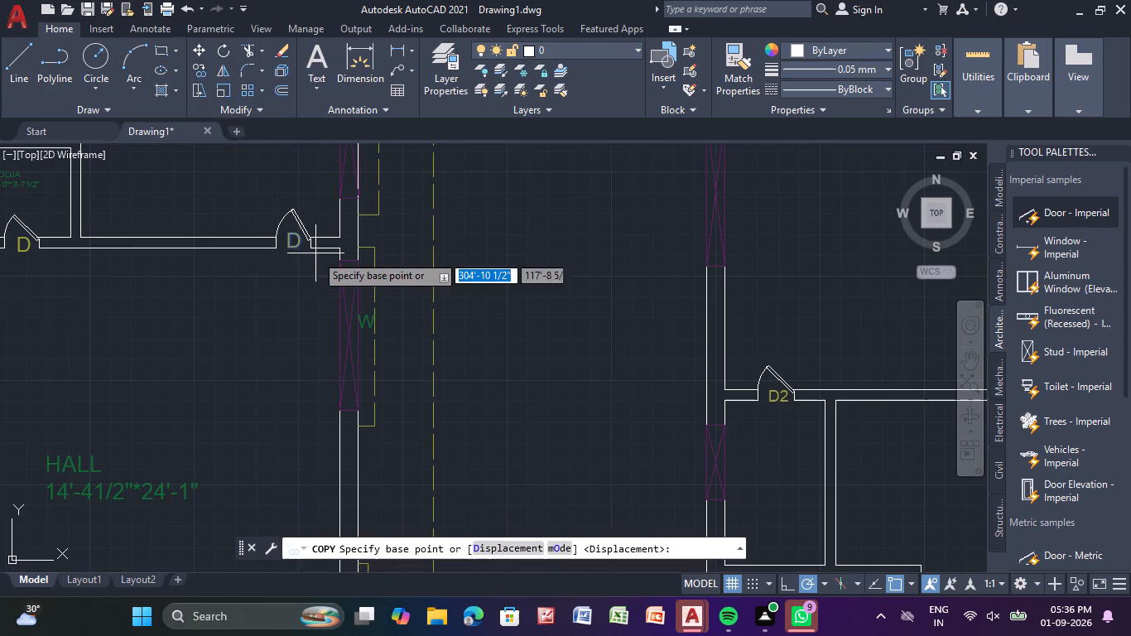
{"action": "left_click", "coordinate": [298, 245]}
{"action": "middle_click_drag", "start_coordinate": [876, 356], "coordinate": [224, 358]}
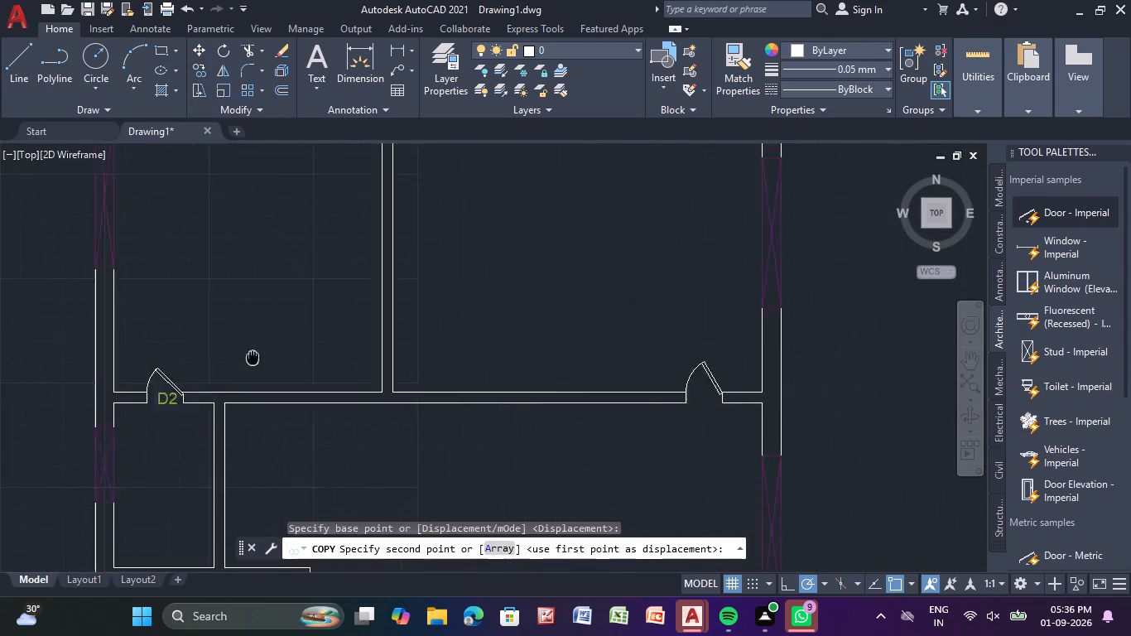
{"action": "middle_click_drag", "start_coordinate": [224, 358], "coordinate": [92, 358]}
{"action": "scroll", "coordinate": [503, 397], "scroll_direction": "up", "scroll_amount": 1}
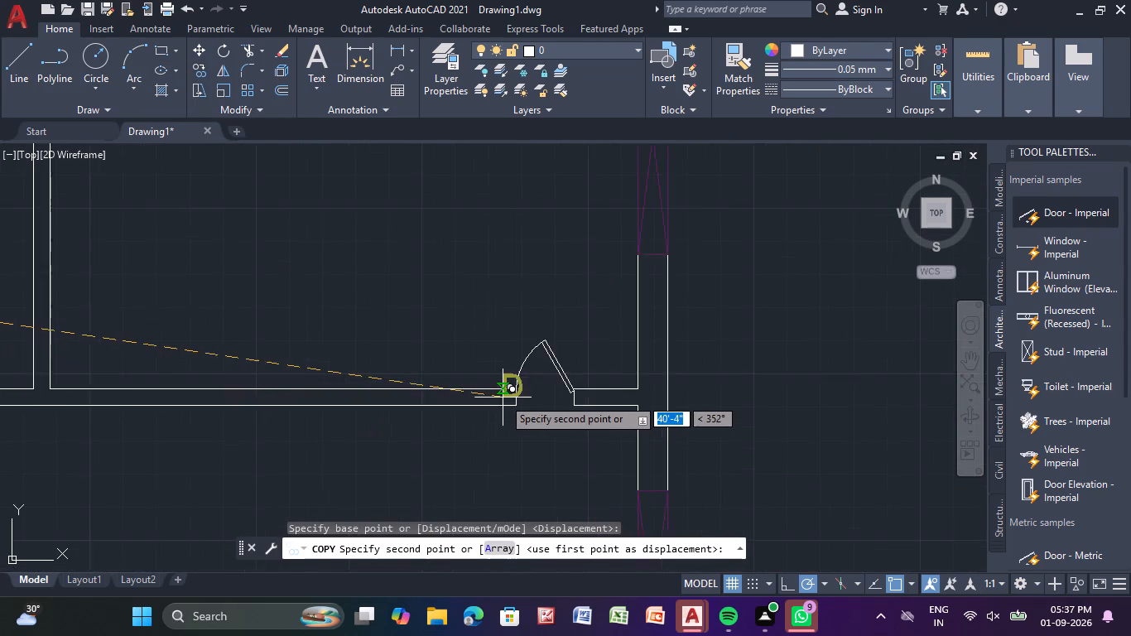
{"action": "middle_click_drag", "start_coordinate": [503, 397], "coordinate": [216, 348]}
{"action": "scroll", "coordinate": [282, 360], "scroll_direction": "up", "scroll_amount": 1}
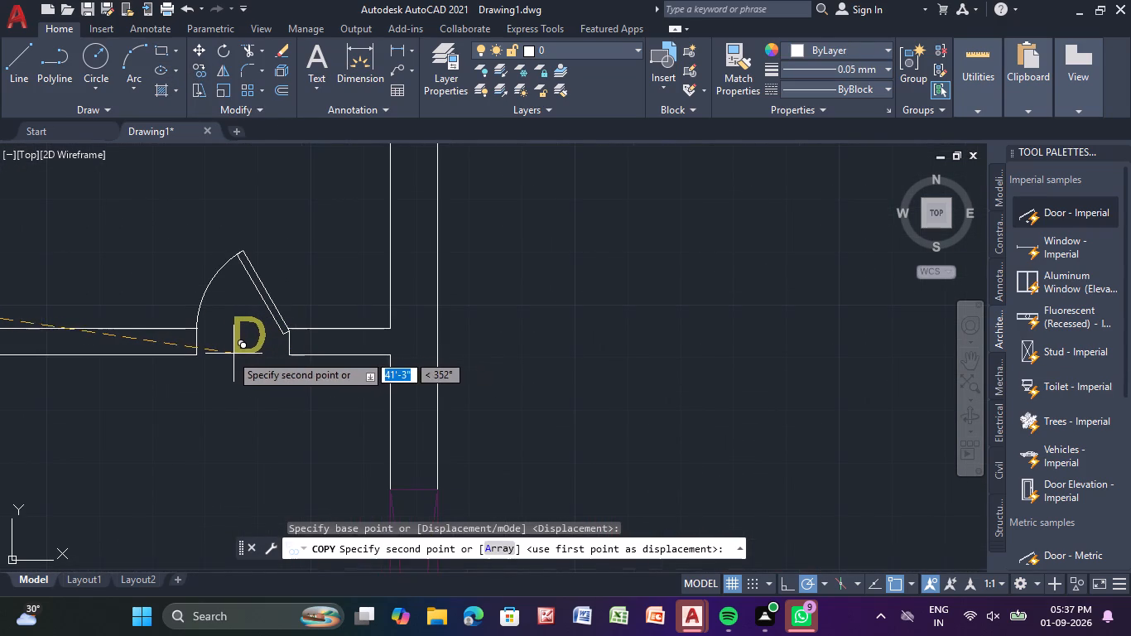
{"action": "left_click", "coordinate": [226, 353]}
Place another D label copy at the new plan's south-wall door near the southeast corner.
{"action": "scroll", "coordinate": [219, 397], "scroll_direction": "down", "scroll_amount": 4}
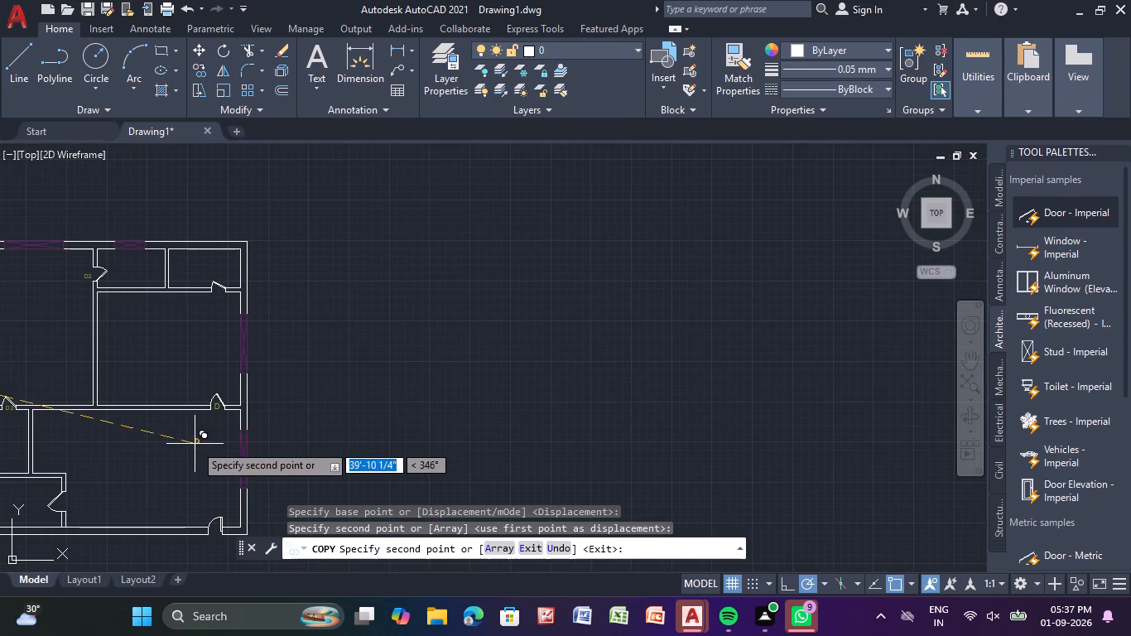
{"action": "middle_click_drag", "start_coordinate": [206, 354], "coordinate": [332, 195]}
{"action": "middle_click_drag", "start_coordinate": [306, 311], "coordinate": [306, 285]}
{"action": "scroll", "coordinate": [351, 361], "scroll_direction": "up", "scroll_amount": 2}
{"action": "left_click", "coordinate": [313, 331]}
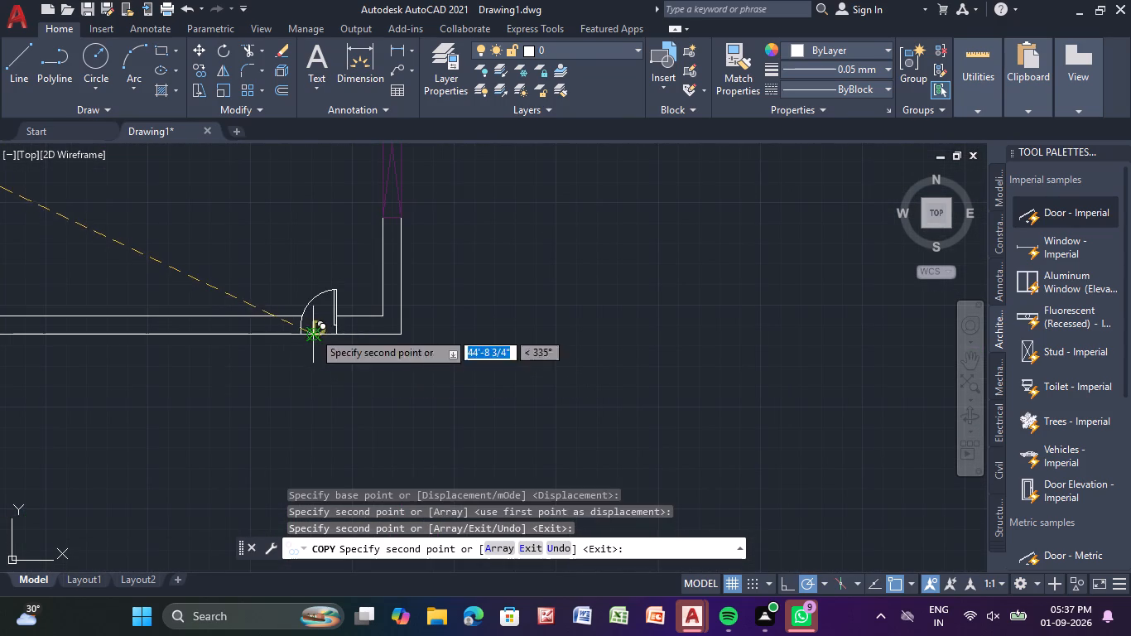
Place another D label copy at the new plan's southwest room door and end the copying.
{"action": "scroll", "coordinate": [156, 253], "scroll_direction": "down", "scroll_amount": 1}
{"action": "middle_click_drag", "start_coordinate": [156, 253], "coordinate": [336, 243]}
{"action": "middle_click_drag", "start_coordinate": [239, 248], "coordinate": [366, 291]}
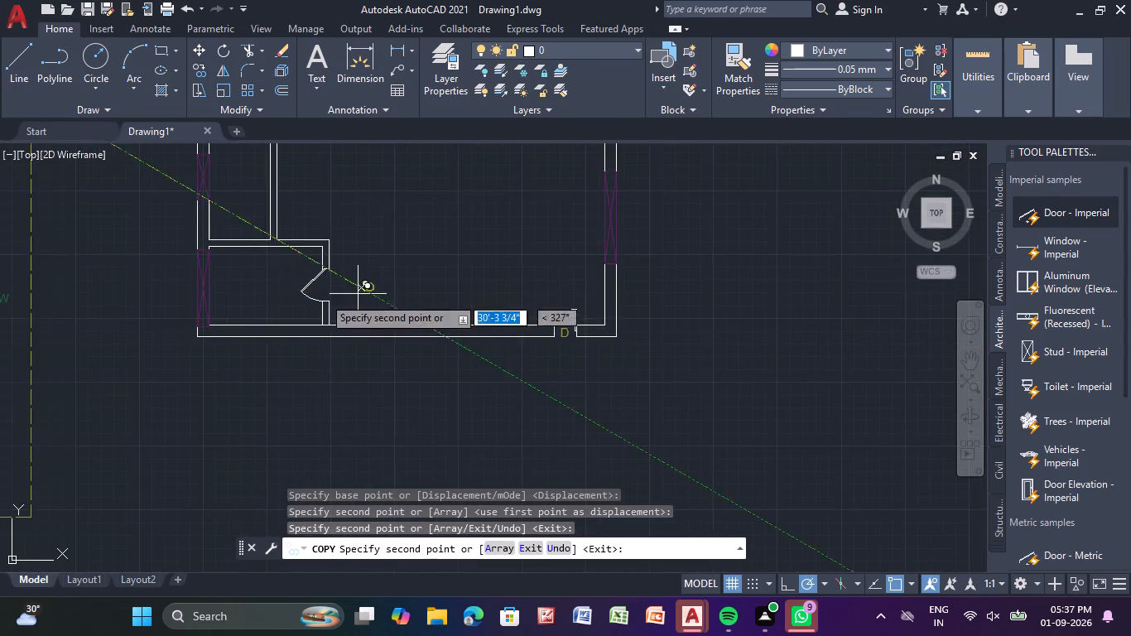
{"action": "scroll", "coordinate": [306, 293], "scroll_direction": "up", "scroll_amount": 2}
{"action": "left_click", "coordinate": [337, 282]}
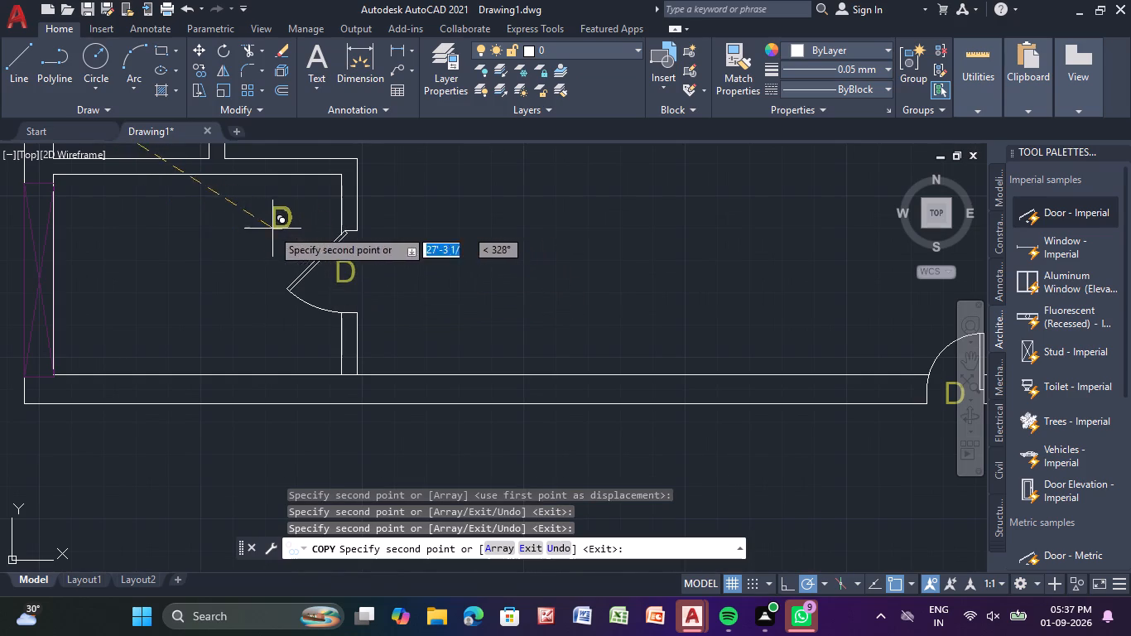
{"action": "middle_click_drag", "start_coordinate": [269, 229], "coordinate": [320, 378]}
{"action": "middle_click_drag", "start_coordinate": [330, 212], "coordinate": [355, 331]}
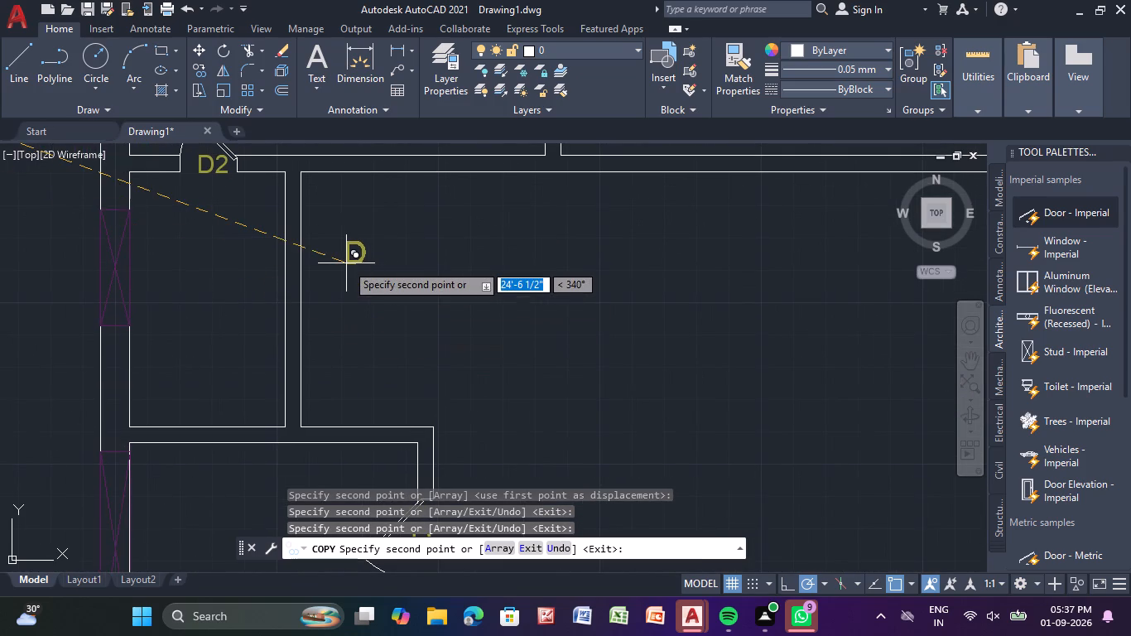
{"action": "scroll", "coordinate": [346, 263], "scroll_direction": "down", "scroll_amount": 1}
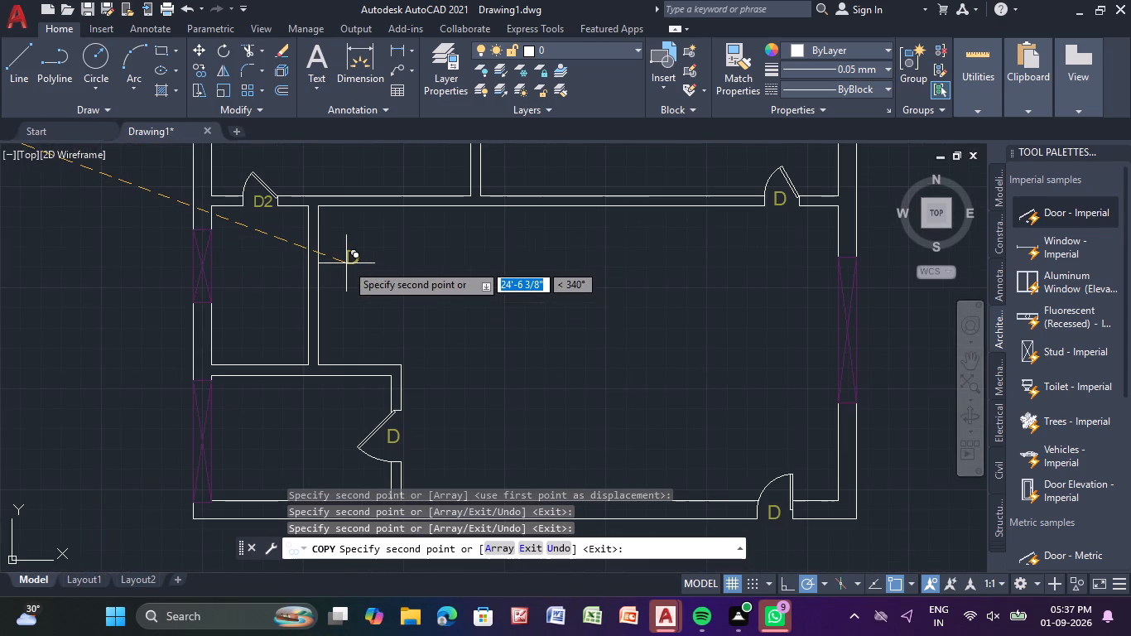
{"action": "middle_click_drag", "start_coordinate": [344, 263], "coordinate": [346, 470]}
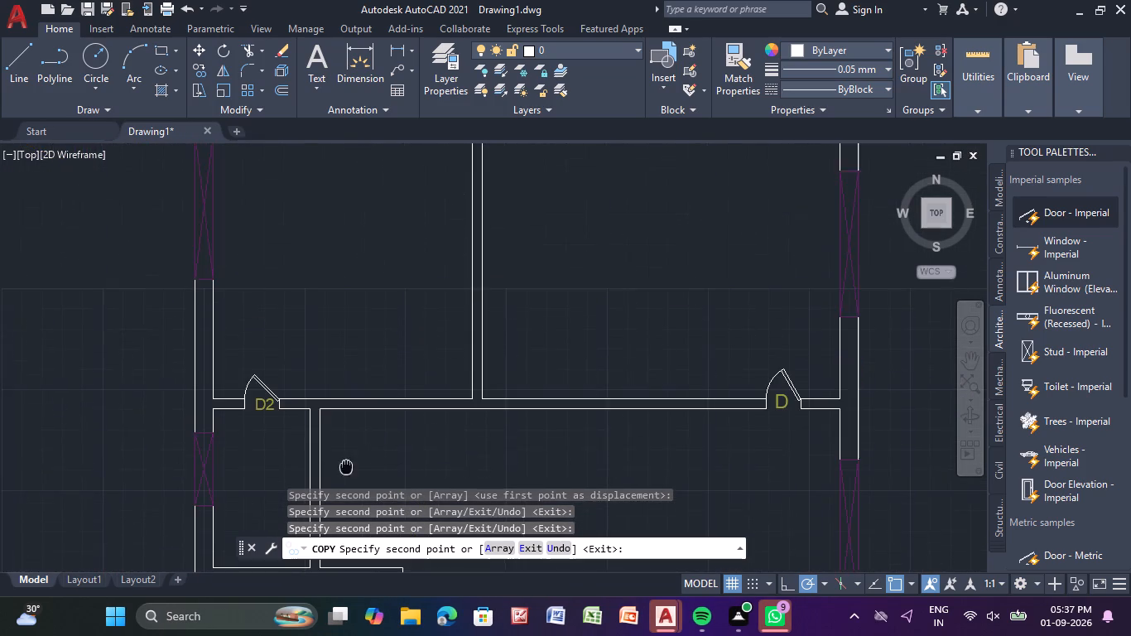
{"action": "middle_click_drag", "start_coordinate": [346, 470], "coordinate": [345, 467]}
{"action": "key", "text": "Escape"}
{"action": "key", "text": "Escape"}
{"action": "key", "text": "Escape"}
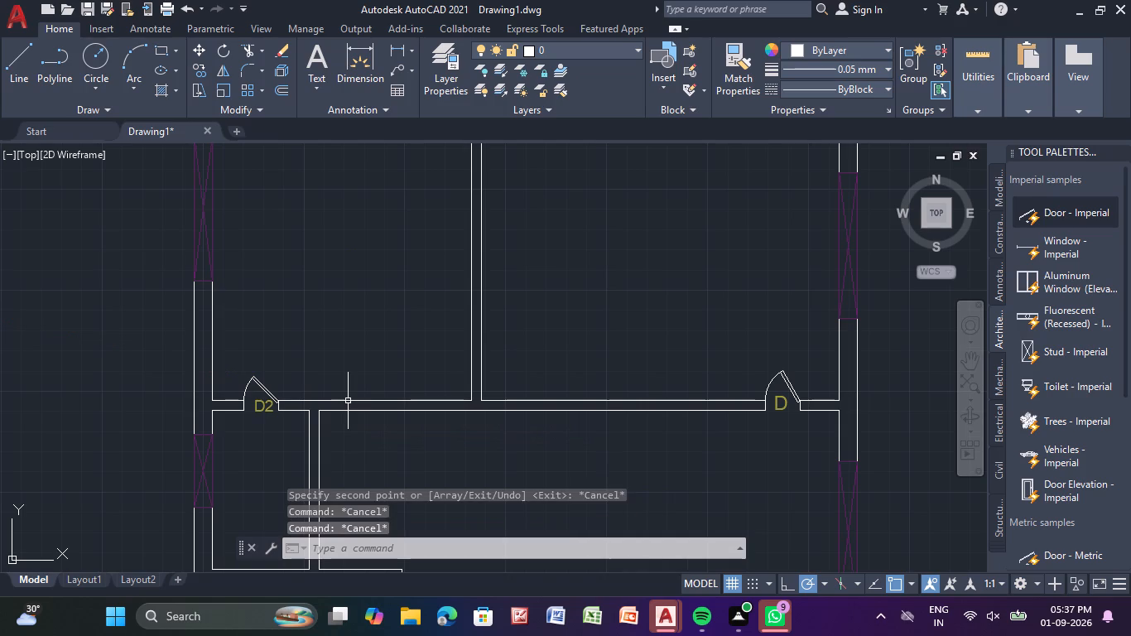
Copy the door in the finished plan's west bedroom–hall wall to the east partition of the new plan's small west-side room.
{"action": "scroll", "coordinate": [368, 470], "scroll_direction": "down", "scroll_amount": 2}
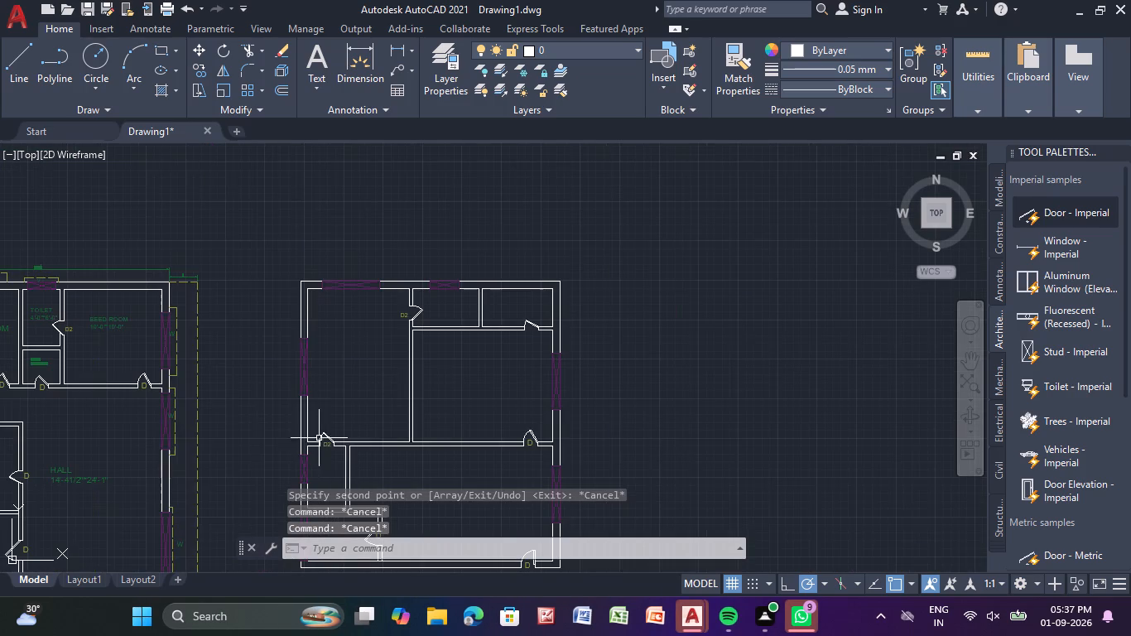
{"action": "middle_click_drag", "start_coordinate": [46, 442], "coordinate": [286, 416]}
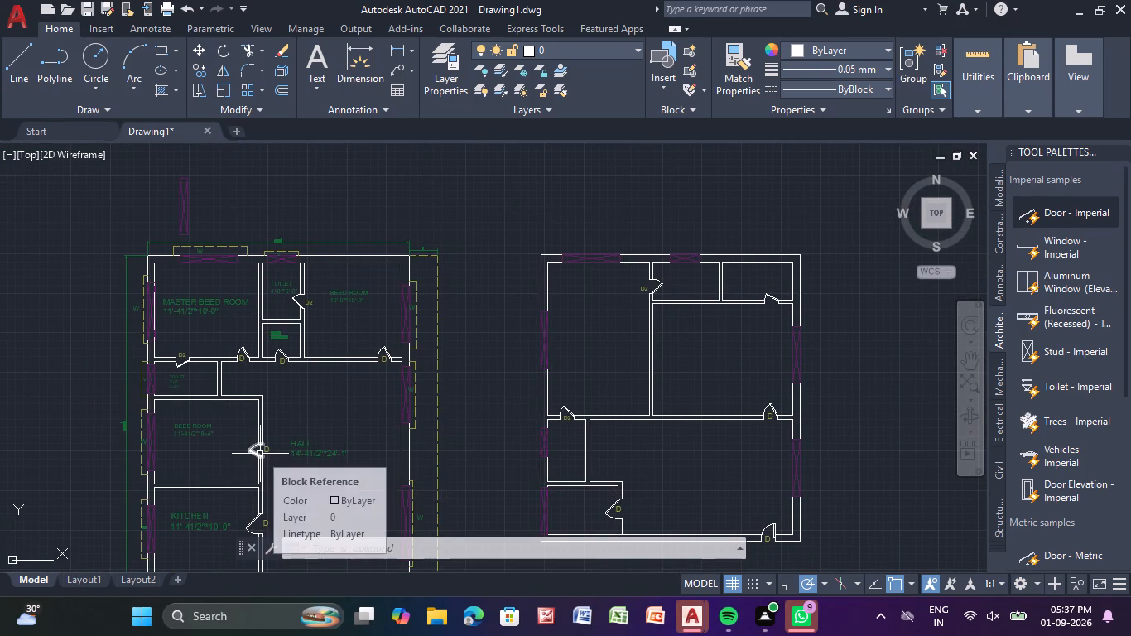
{"action": "left_click", "coordinate": [260, 454]}
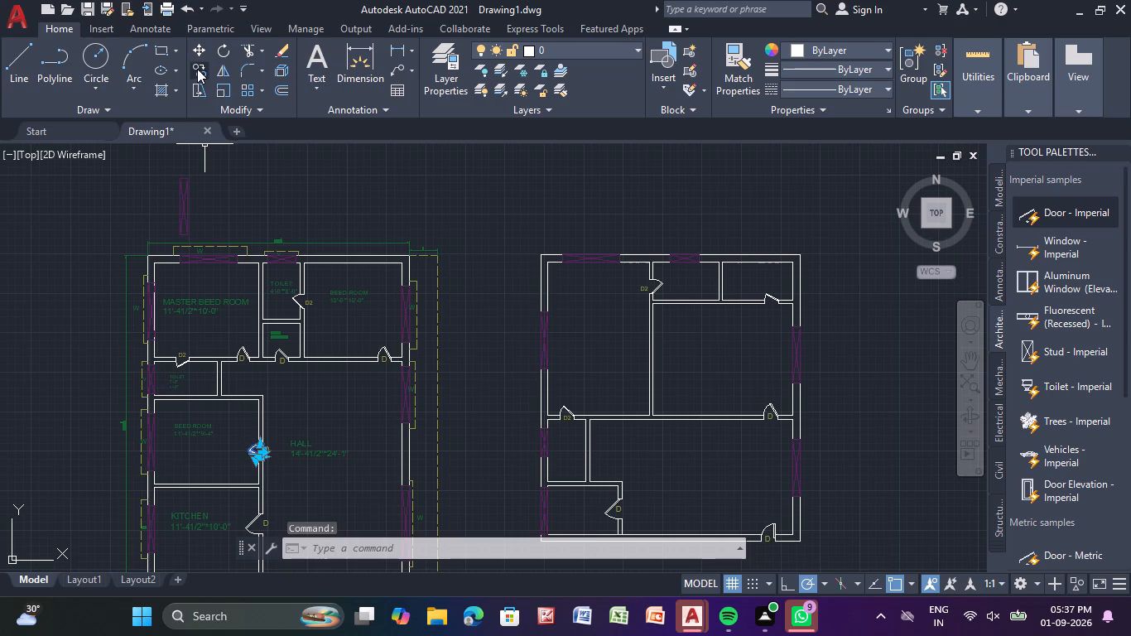
{"action": "left_click", "coordinate": [197, 69]}
{"action": "left_click_drag", "start_coordinate": [251, 450], "coordinate": [264, 450]}
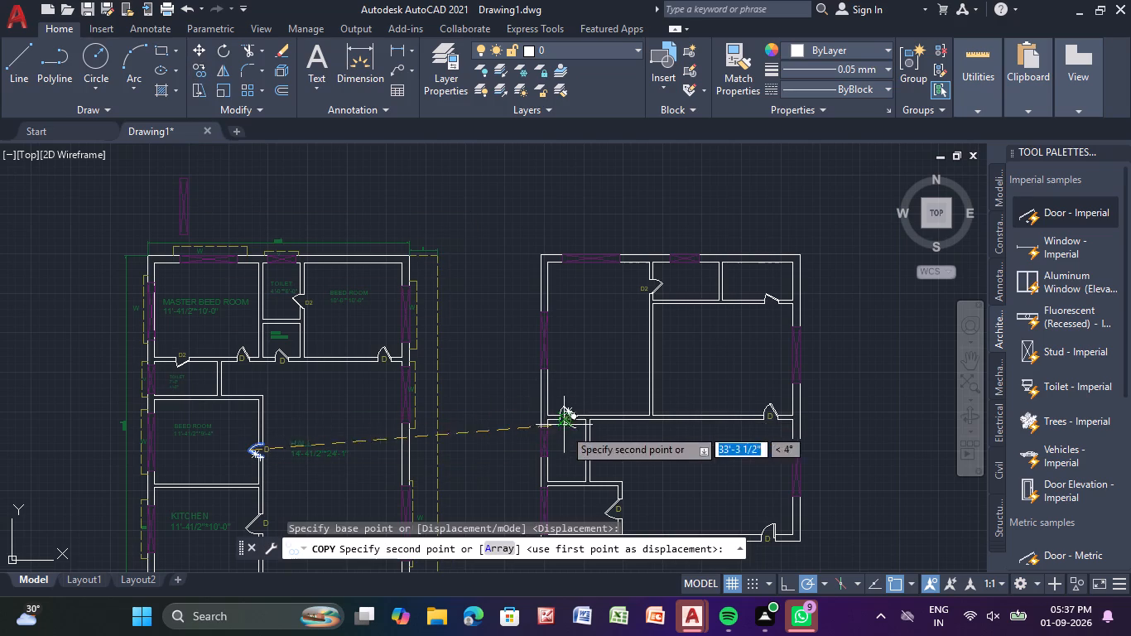
{"action": "scroll", "coordinate": [562, 455], "scroll_direction": "up", "scroll_amount": 1}
{"action": "middle_click_drag", "start_coordinate": [562, 455], "coordinate": [210, 376]}
{"action": "scroll", "coordinate": [227, 349], "scroll_direction": "up", "scroll_amount": 3}
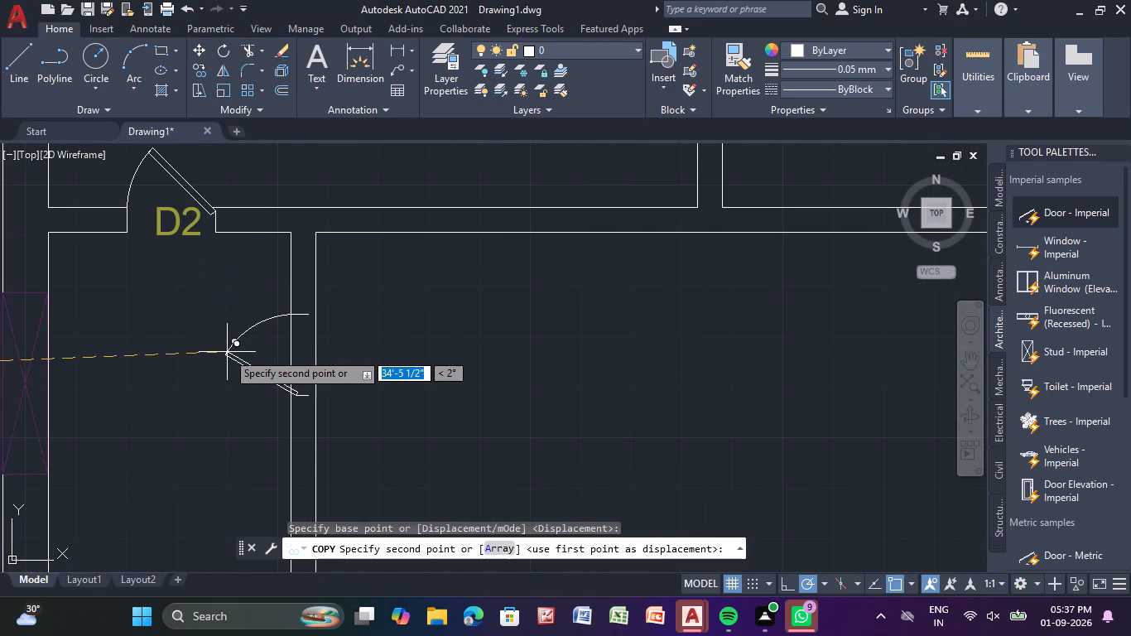
{"action": "left_click", "coordinate": [234, 369]}
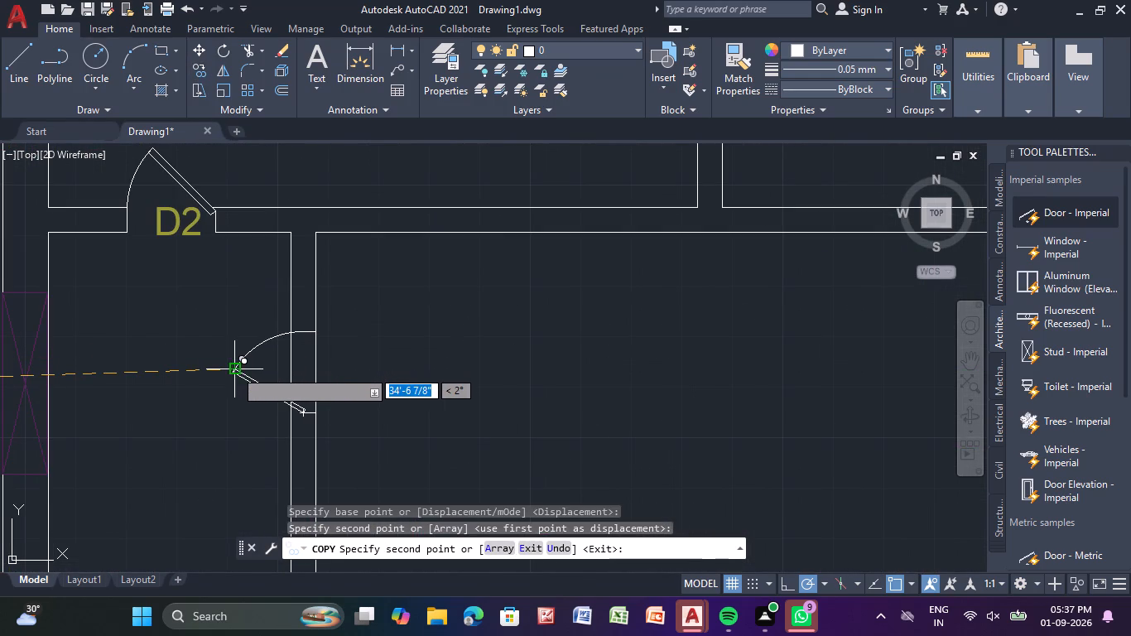
{"action": "key", "text": "Escape"}
{"action": "key", "text": "Escape"}
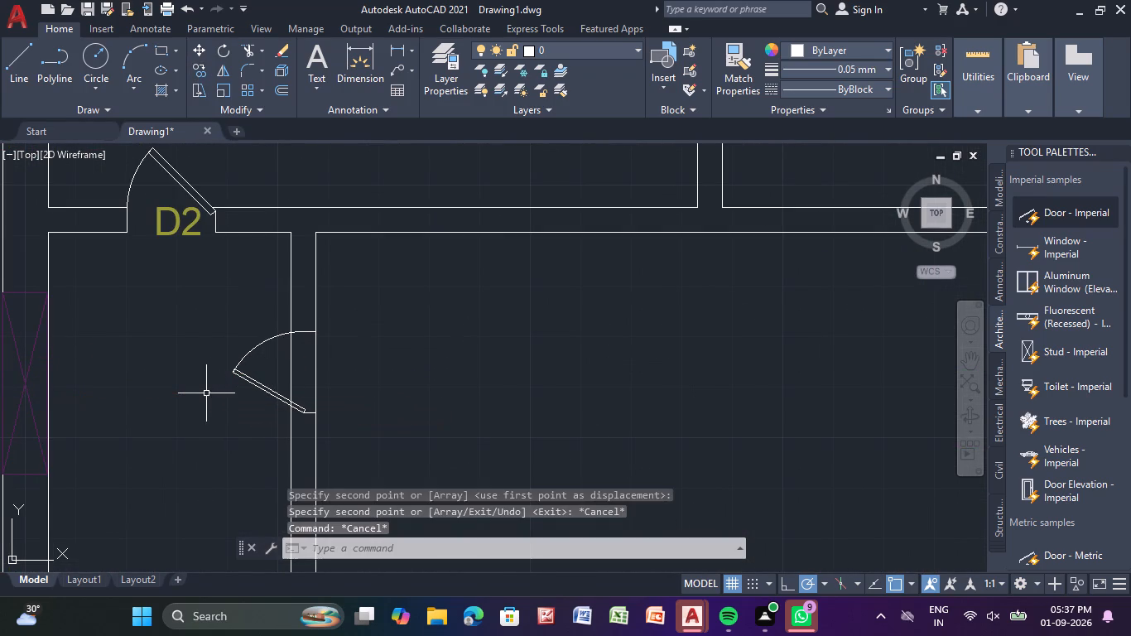
Draw connected helper lines on the hall side of the copied door, joining the two ends of its opening.
{"action": "key", "text": "l"}
{"action": "key", "text": "Return"}
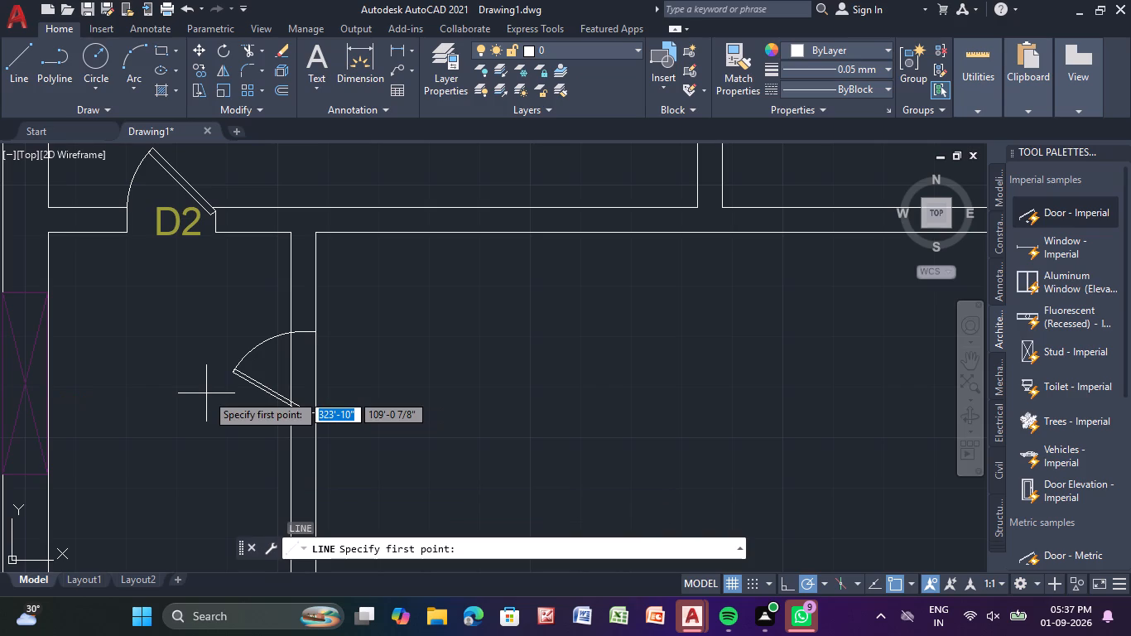
{"action": "left_click", "coordinate": [316, 334]}
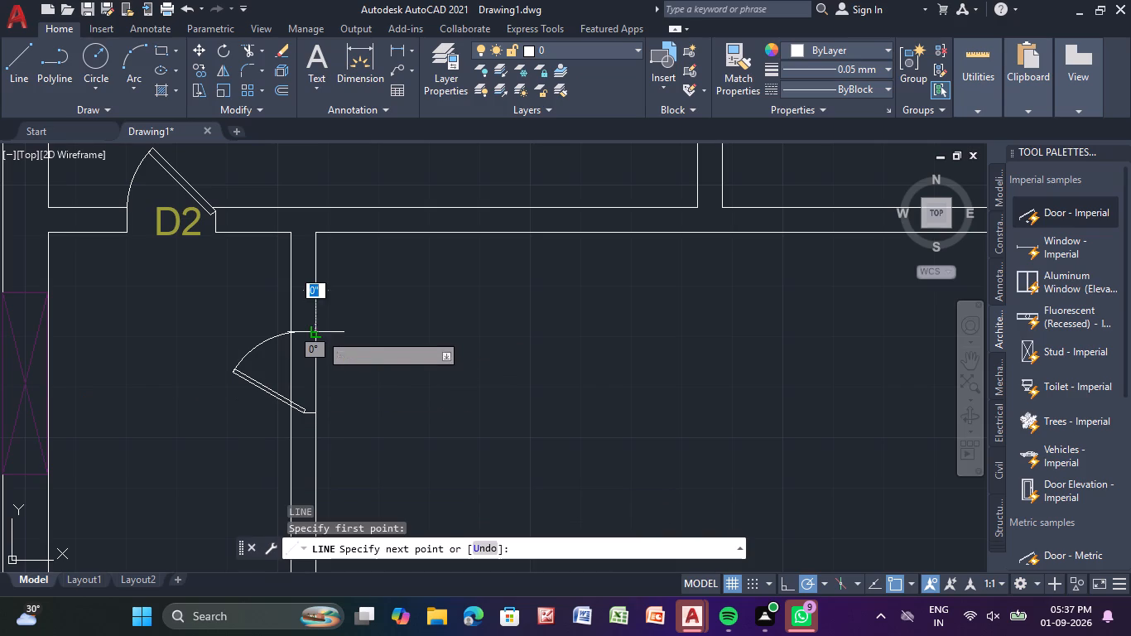
{"action": "left_click", "coordinate": [337, 335]}
{"action": "left_click", "coordinate": [335, 418]}
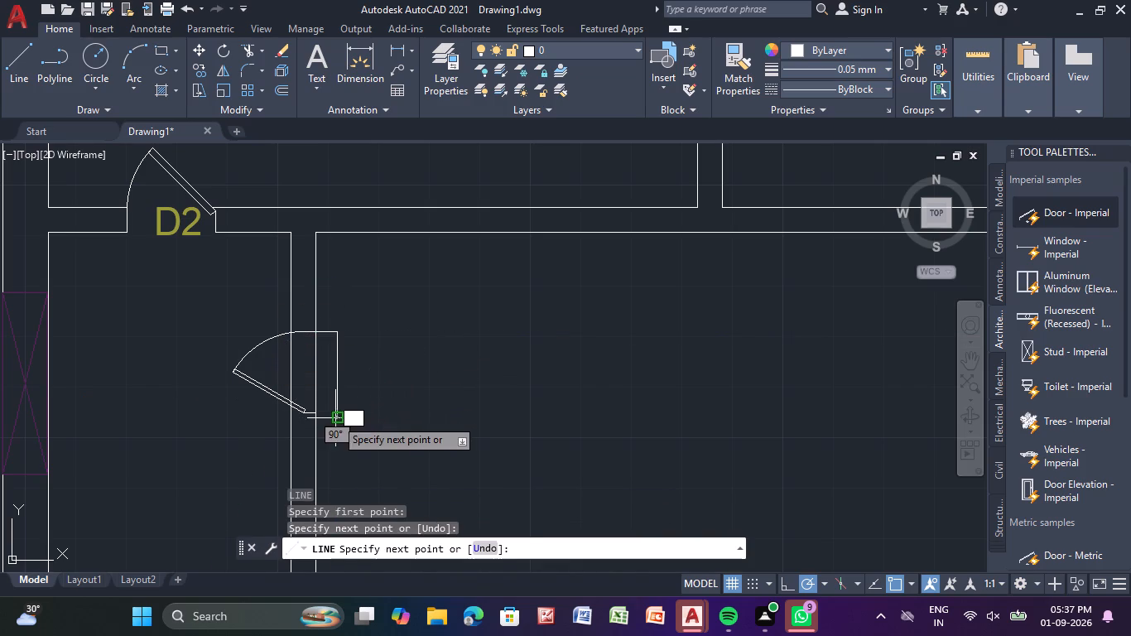
{"action": "left_click", "coordinate": [311, 417]}
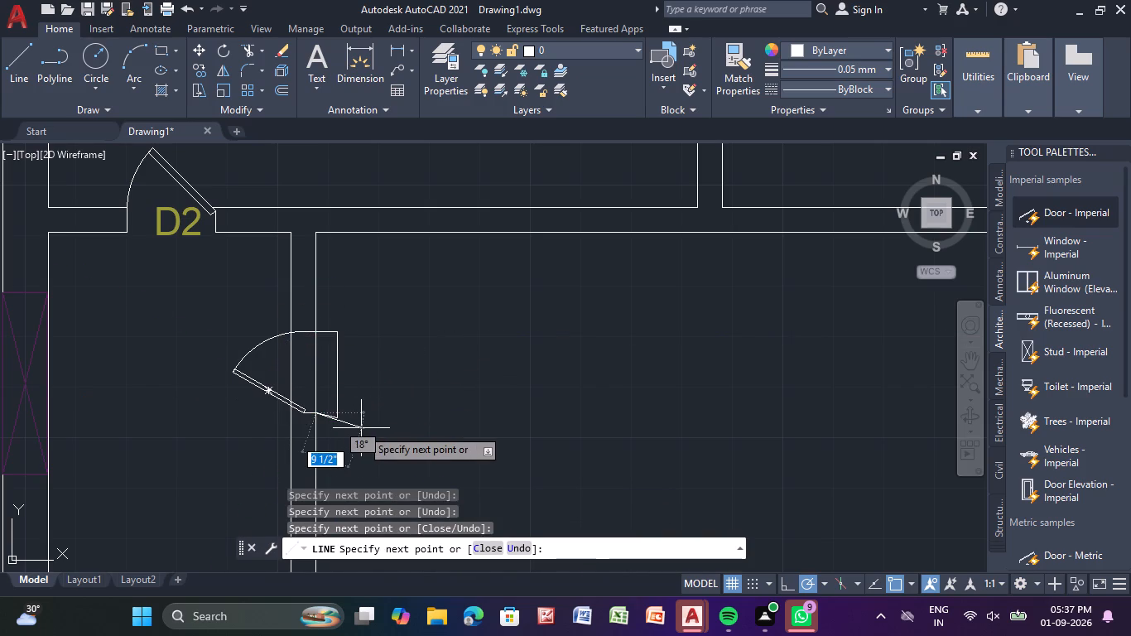
{"action": "key", "text": "Escape"}
{"action": "key", "text": "Escape"}
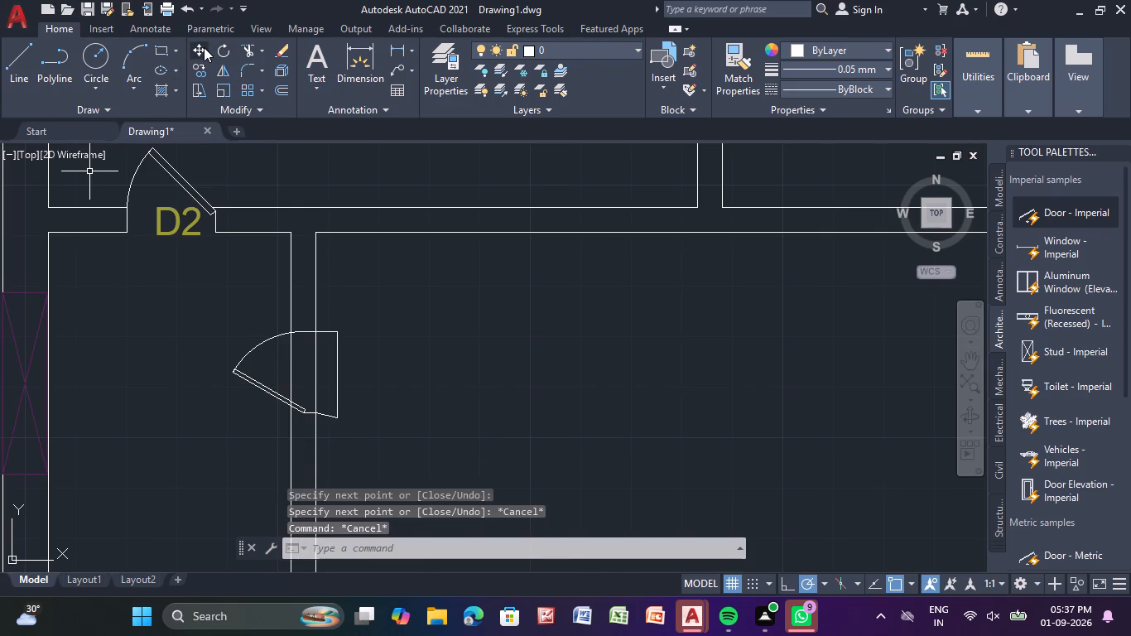
Trim the partition lines out of the copied door's opening and leaf, and remove the helper lines beside it.
{"action": "left_click", "coordinate": [243, 47]}
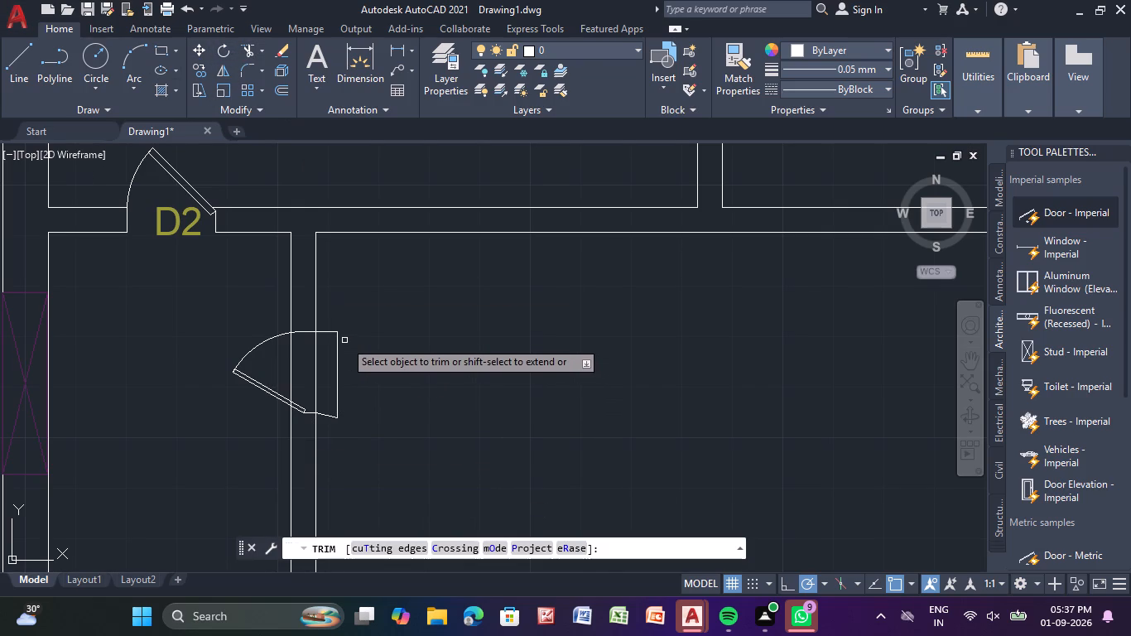
{"action": "left_click_drag", "start_coordinate": [320, 349], "coordinate": [287, 359]}
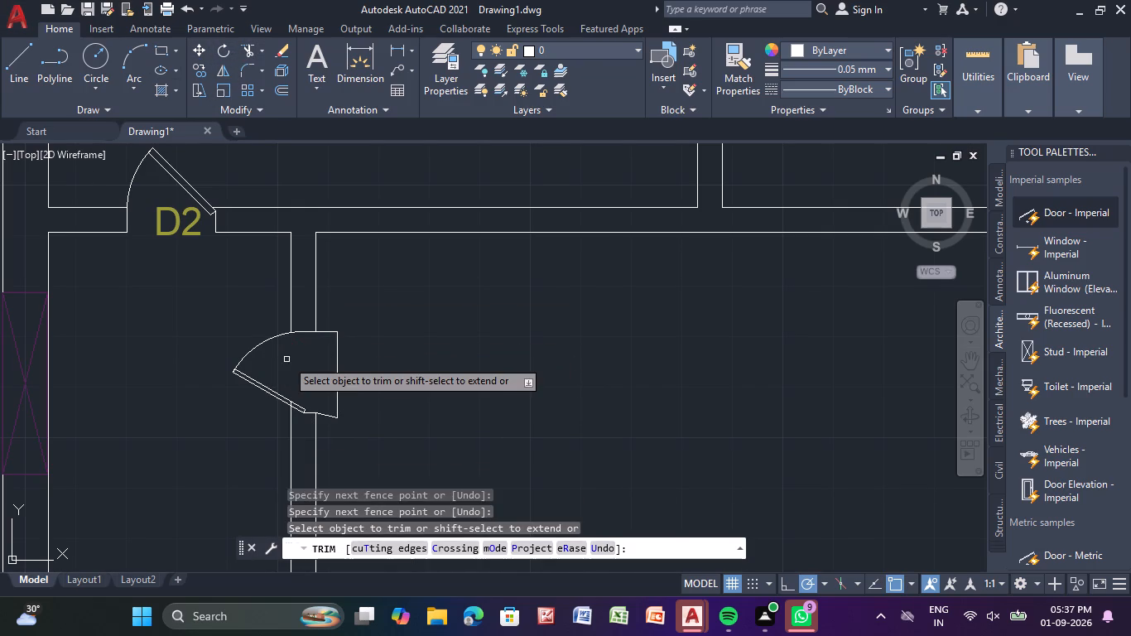
{"action": "left_click_drag", "start_coordinate": [338, 328], "coordinate": [307, 376]}
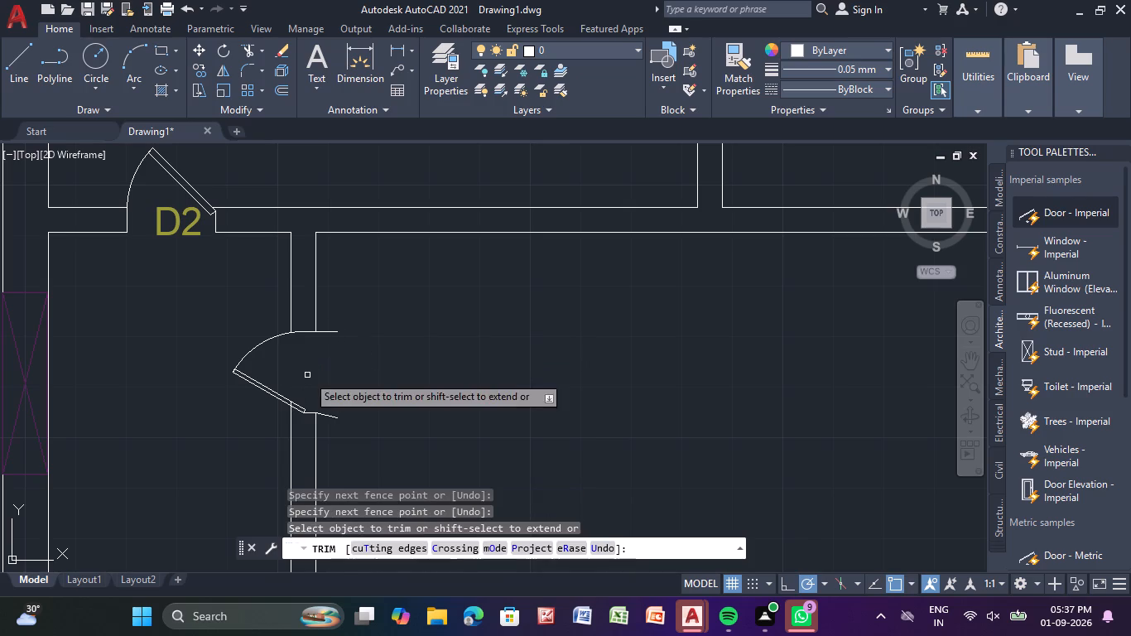
{"action": "left_click", "coordinate": [331, 331]}
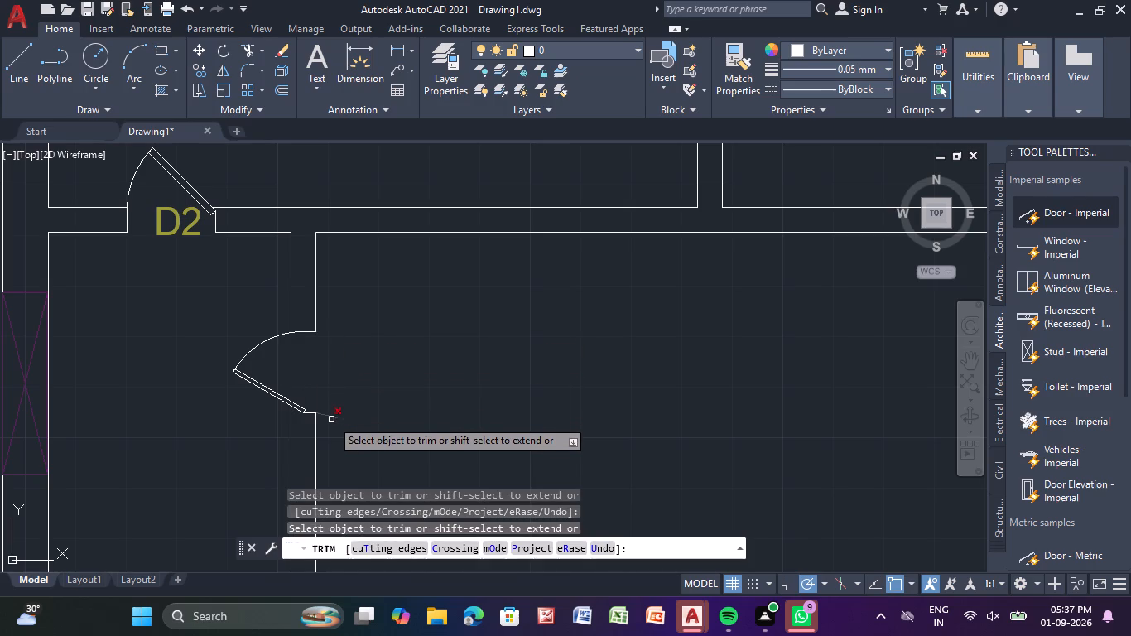
{"action": "left_click", "coordinate": [331, 419]}
{"action": "scroll", "coordinate": [320, 404], "scroll_direction": "up", "scroll_amount": 3}
{"action": "middle_click_drag", "start_coordinate": [318, 398], "coordinate": [413, 387]}
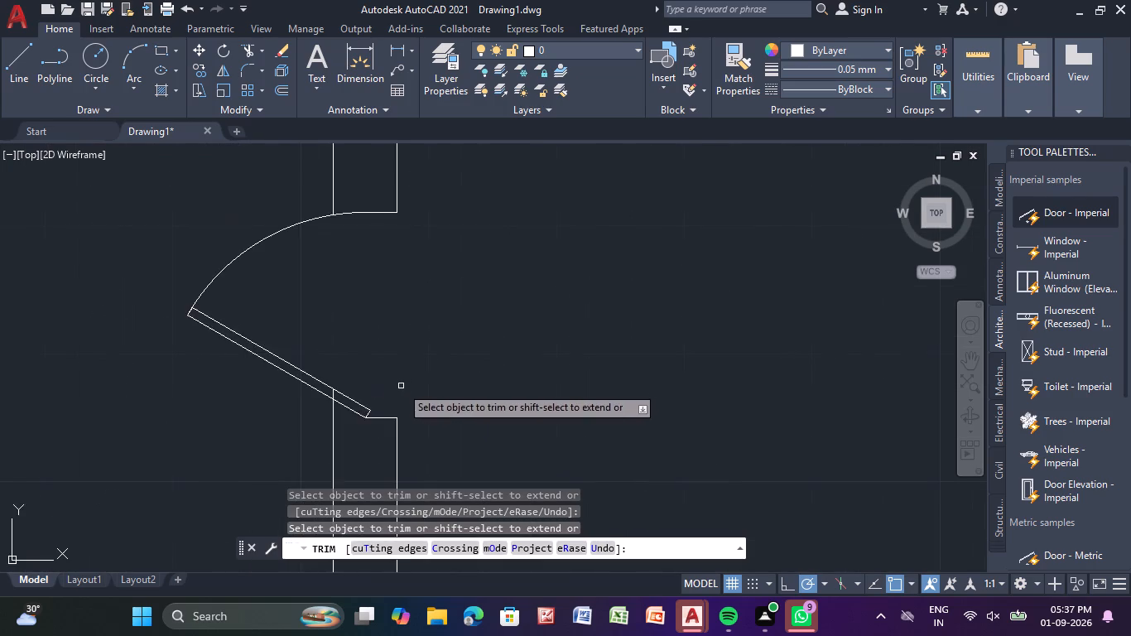
{"action": "scroll", "coordinate": [399, 384], "scroll_direction": "up", "scroll_amount": 3}
{"action": "middle_click_drag", "start_coordinate": [383, 386], "coordinate": [364, 298]}
{"action": "left_click", "coordinate": [102, 348]}
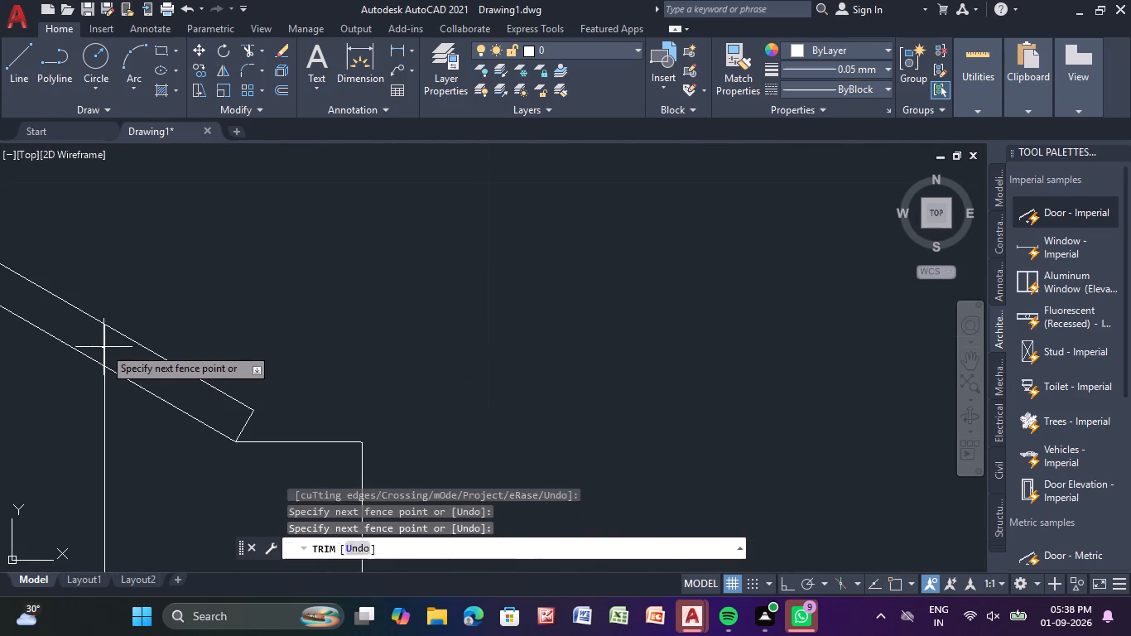
{"action": "left_click", "coordinate": [107, 344]}
{"action": "key", "text": "Escape"}
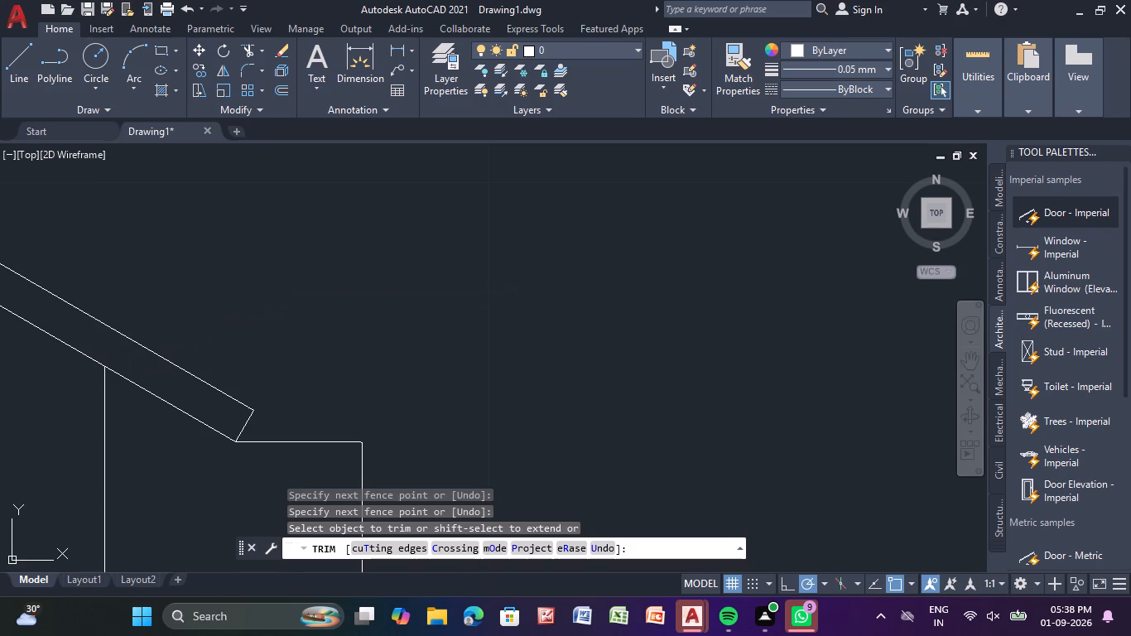
{"action": "key", "text": "Escape"}
{"action": "key", "text": "Escape"}
{"action": "key", "text": "Escape"}
{"action": "key", "text": "Escape"}
{"action": "key", "text": "Escape"}
{"action": "key", "text": "Escape"}
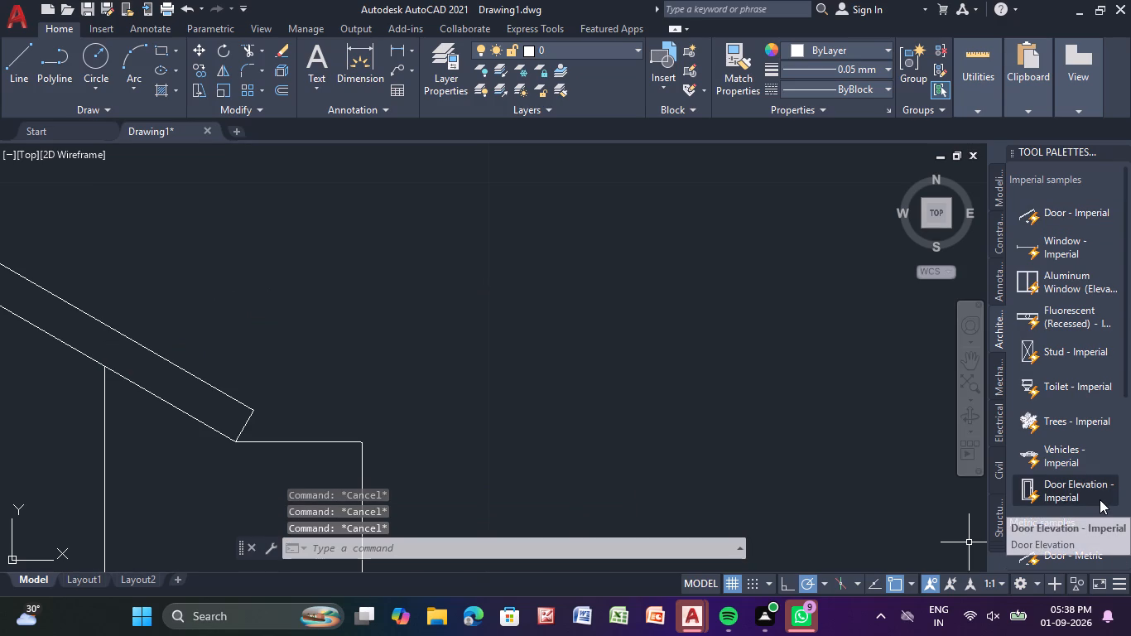
Copy the D2 label from the small west-side room's north door to the south door of the new plan's small northeast room.
{"action": "scroll", "coordinate": [1092, 494], "scroll_direction": "down", "scroll_amount": 3}
{"action": "scroll", "coordinate": [749, 359], "scroll_direction": "down", "scroll_amount": 3}
{"action": "scroll", "coordinate": [640, 330], "scroll_direction": "down", "scroll_amount": 1}
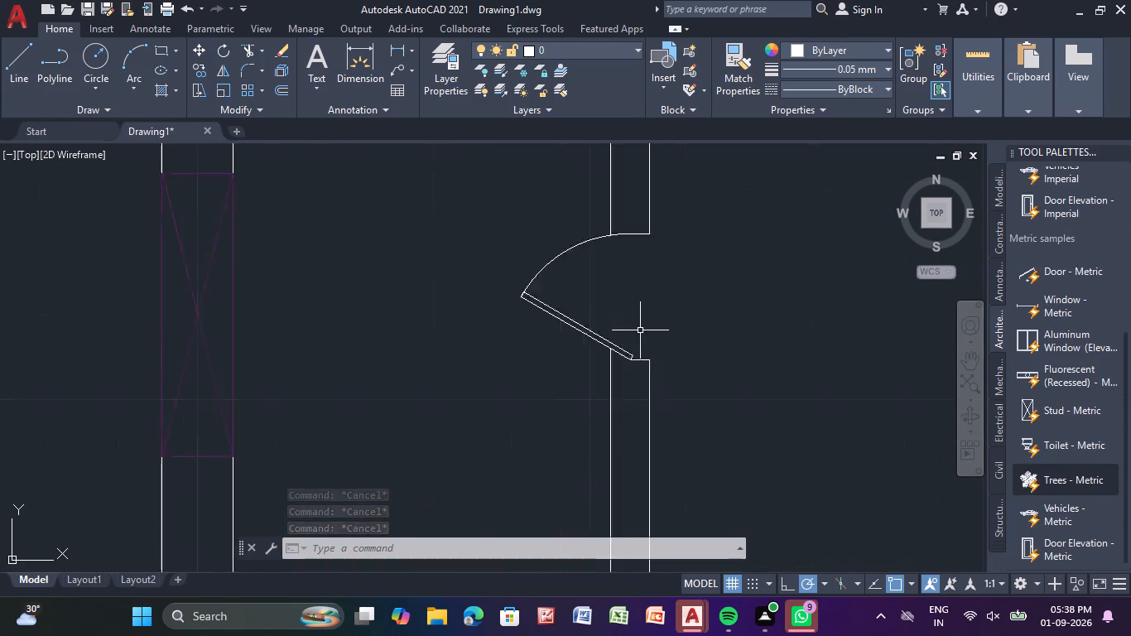
{"action": "scroll", "coordinate": [640, 330], "scroll_direction": "down", "scroll_amount": 2}
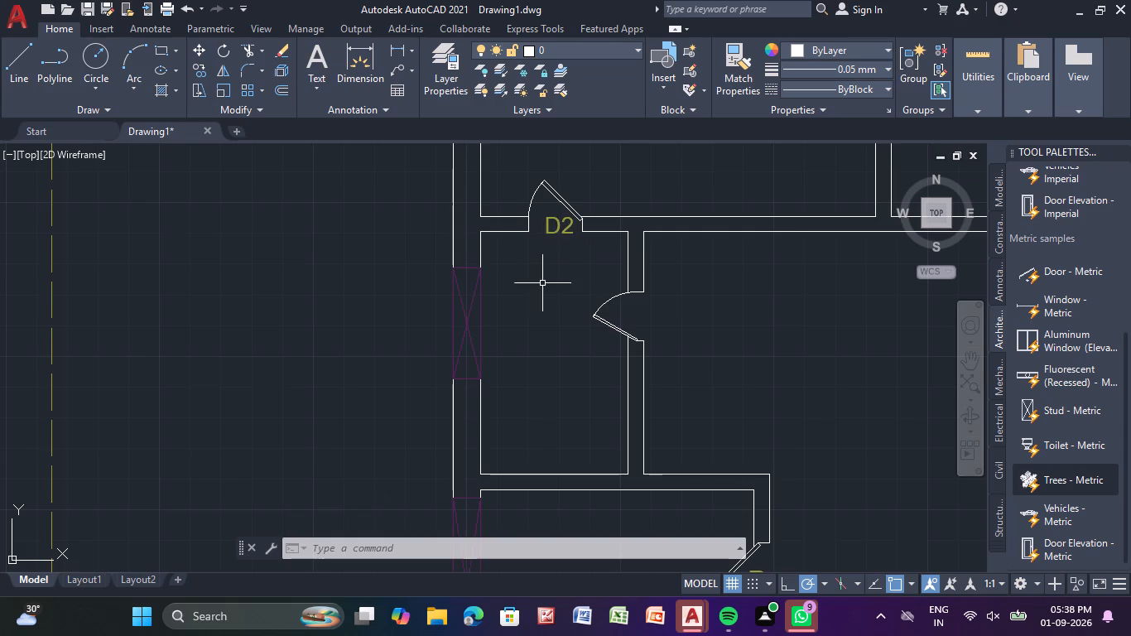
{"action": "middle_click_drag", "start_coordinate": [542, 284], "coordinate": [277, 290]}
{"action": "scroll", "coordinate": [277, 290], "scroll_direction": "down", "scroll_amount": 1}
{"action": "left_click", "coordinate": [292, 251]}
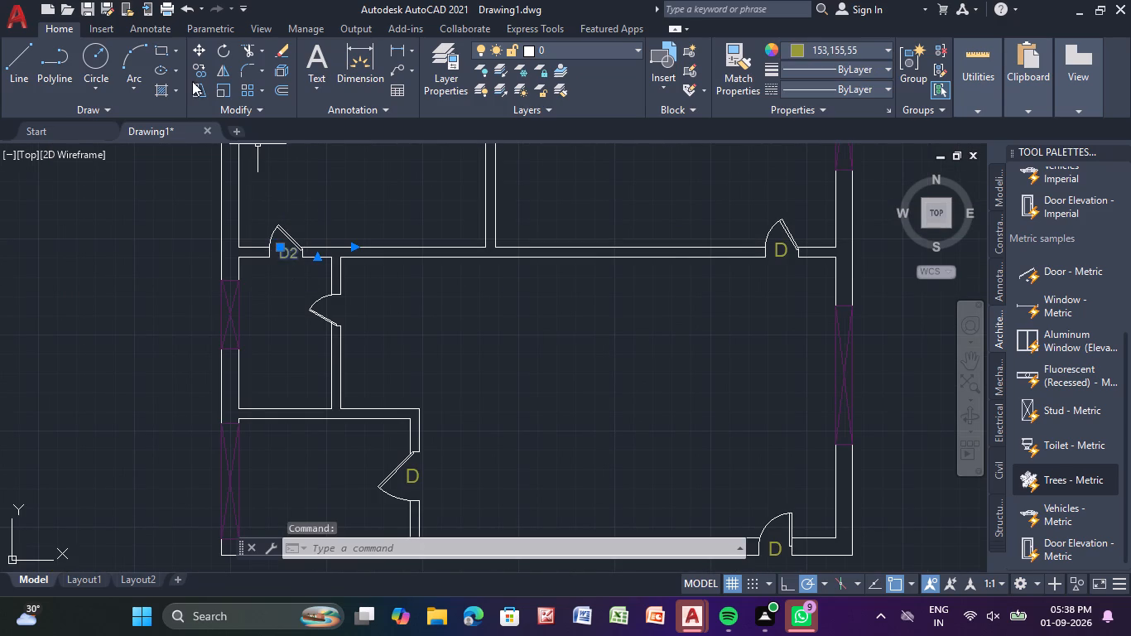
{"action": "left_click", "coordinate": [197, 70]}
{"action": "left_click", "coordinate": [287, 257]}
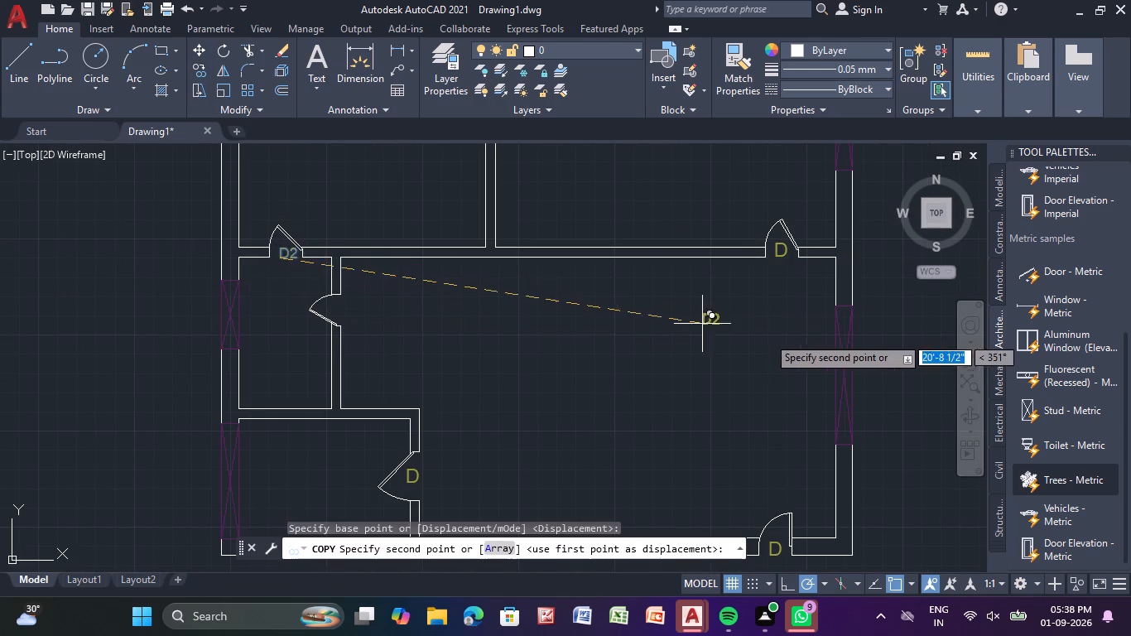
{"action": "middle_click_drag", "start_coordinate": [776, 339], "coordinate": [432, 543]}
{"action": "middle_click_drag", "start_coordinate": [419, 228], "coordinate": [395, 352]}
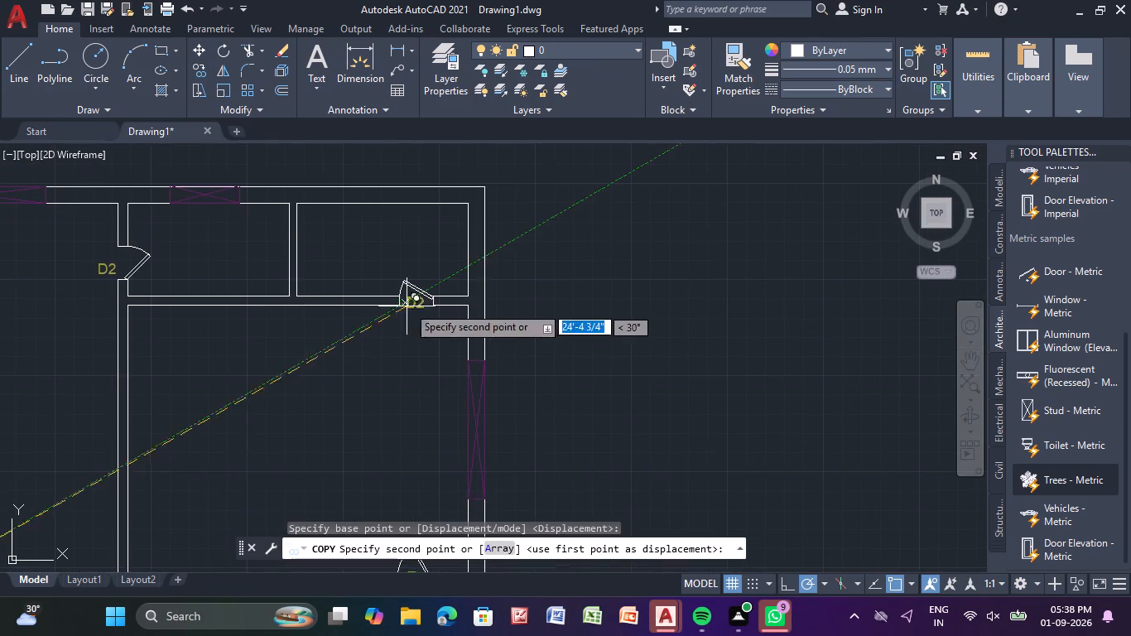
{"action": "scroll", "coordinate": [408, 302], "scroll_direction": "up", "scroll_amount": 2}
{"action": "left_click", "coordinate": [400, 313]}
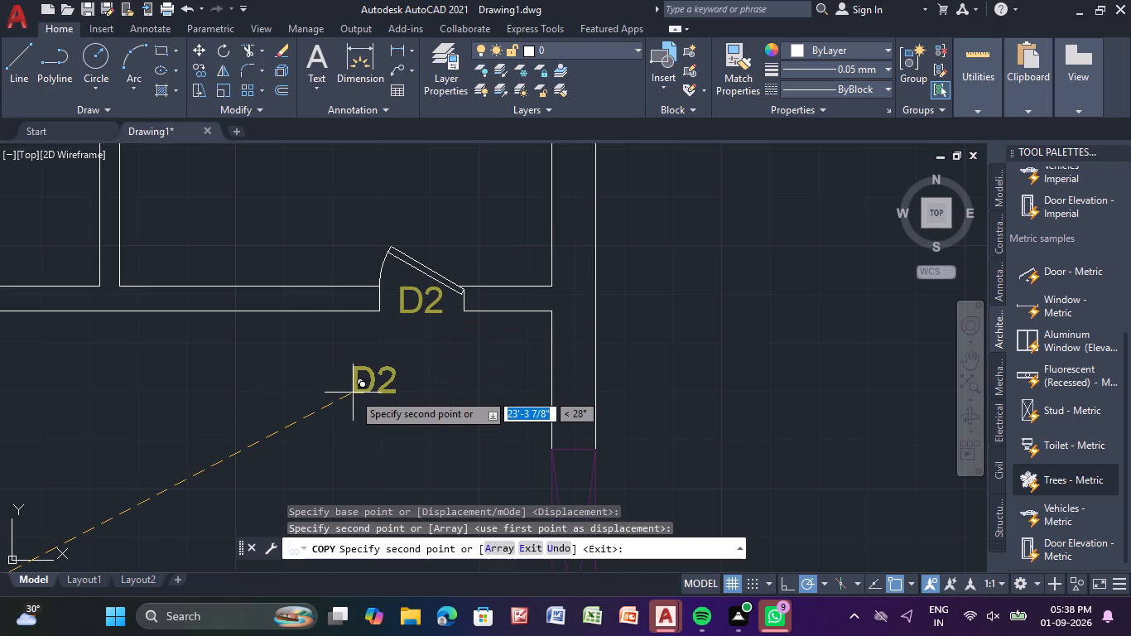
{"action": "key", "text": "Escape"}
{"action": "key", "text": "Escape"}
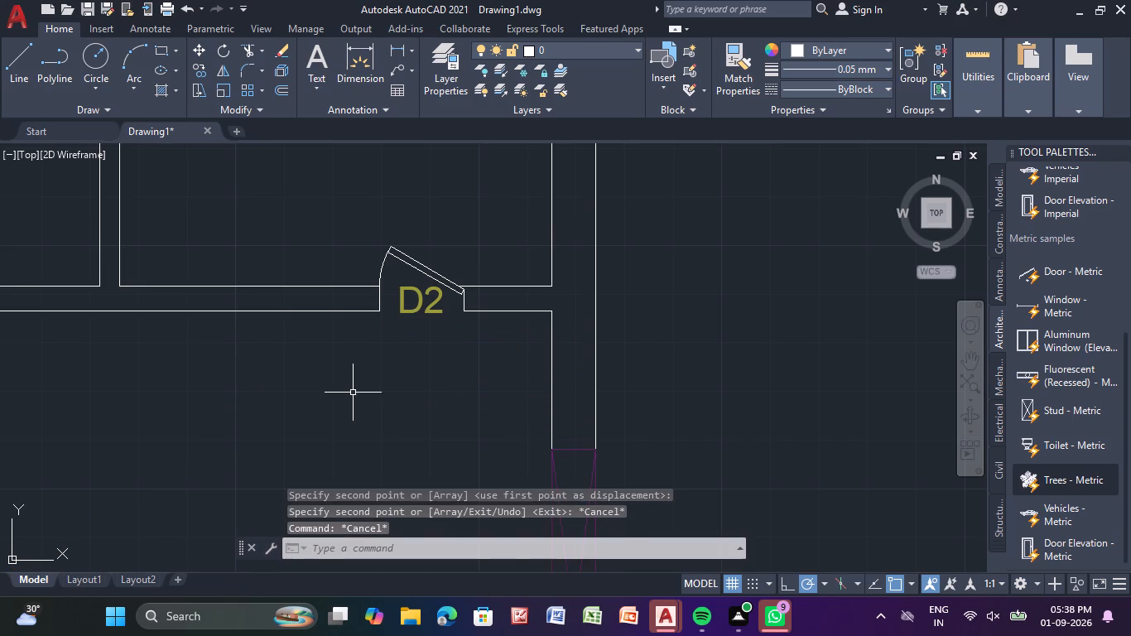
Copy the D label from the new plan's east room–hall door to the door in the small west-side room's east partition.
{"action": "left_click", "coordinate": [199, 65]}
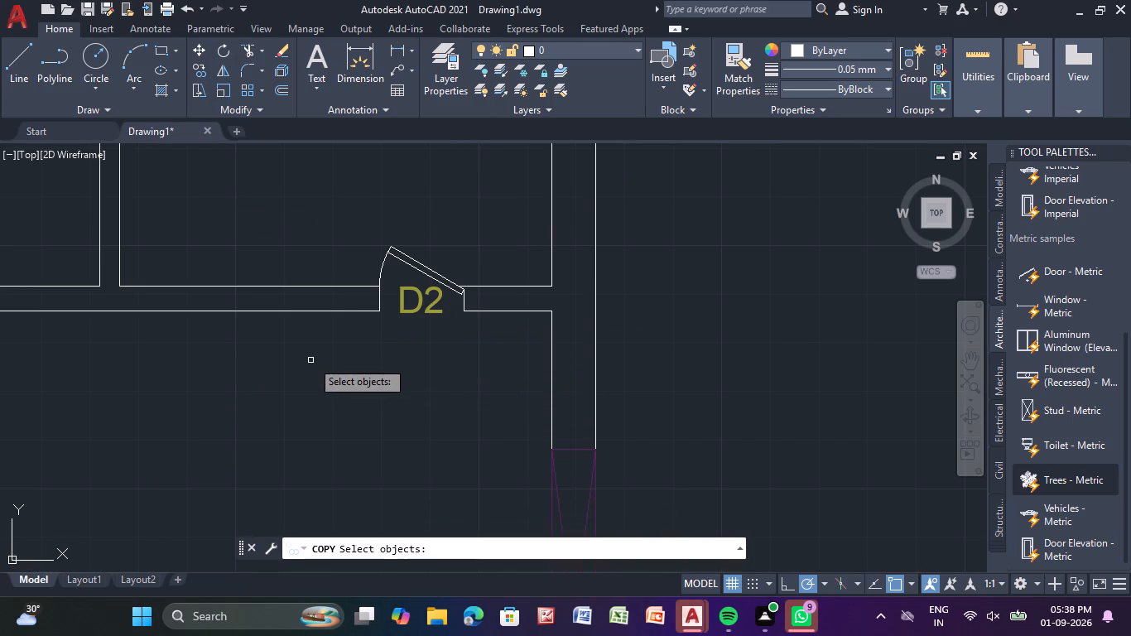
{"action": "scroll", "coordinate": [360, 358], "scroll_direction": "down", "scroll_amount": 3}
{"action": "middle_click_drag", "start_coordinate": [356, 370], "coordinate": [447, 231]}
{"action": "scroll", "coordinate": [397, 424], "scroll_direction": "up", "scroll_amount": 2}
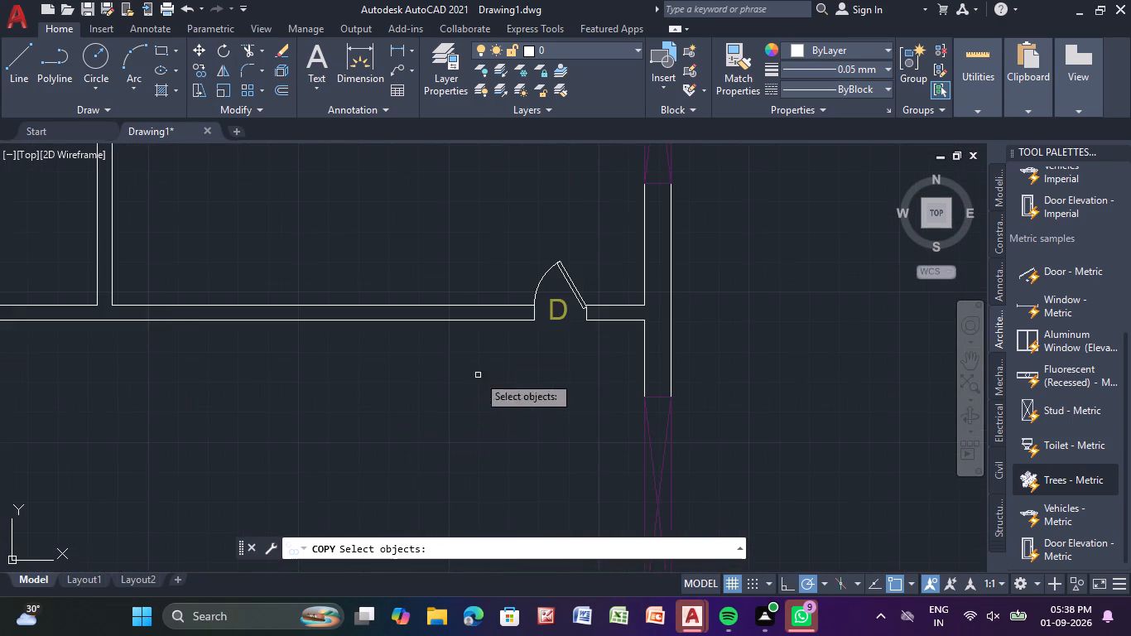
{"action": "left_click", "coordinate": [561, 316]}
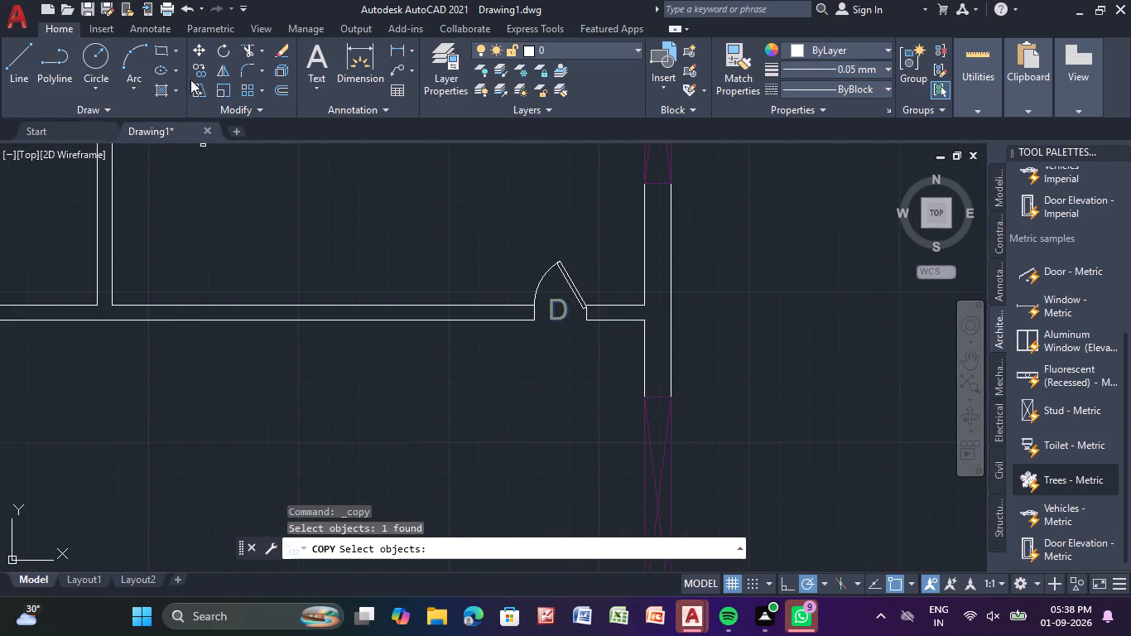
{"action": "left_click_drag", "start_coordinate": [201, 68], "coordinate": [208, 76]}
{"action": "left_click", "coordinate": [564, 311]}
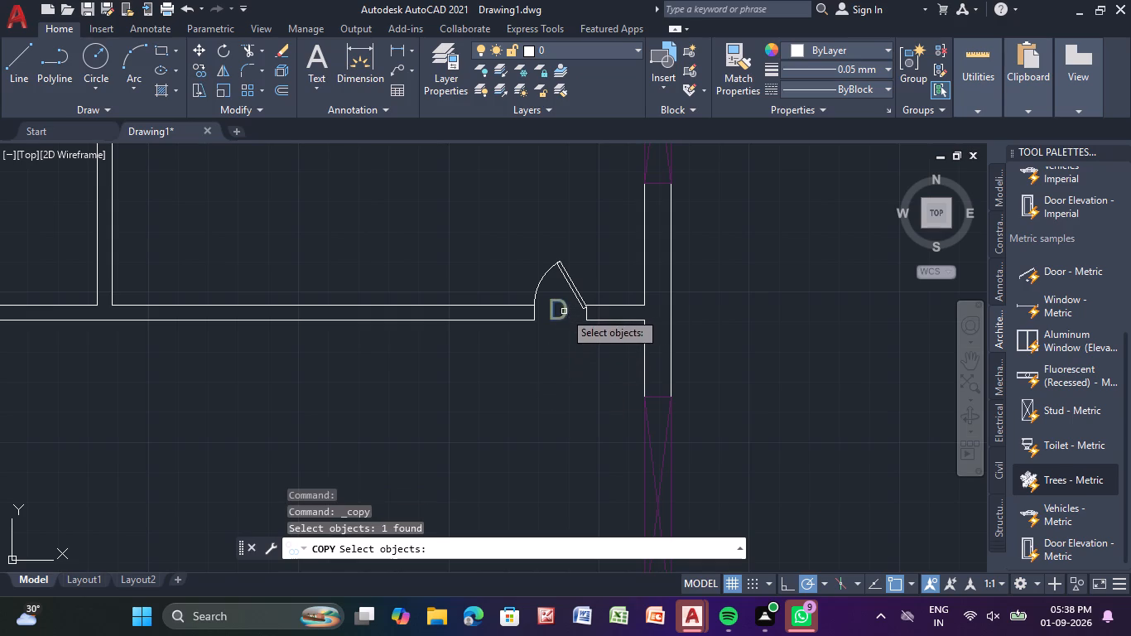
{"action": "key", "text": "Return"}
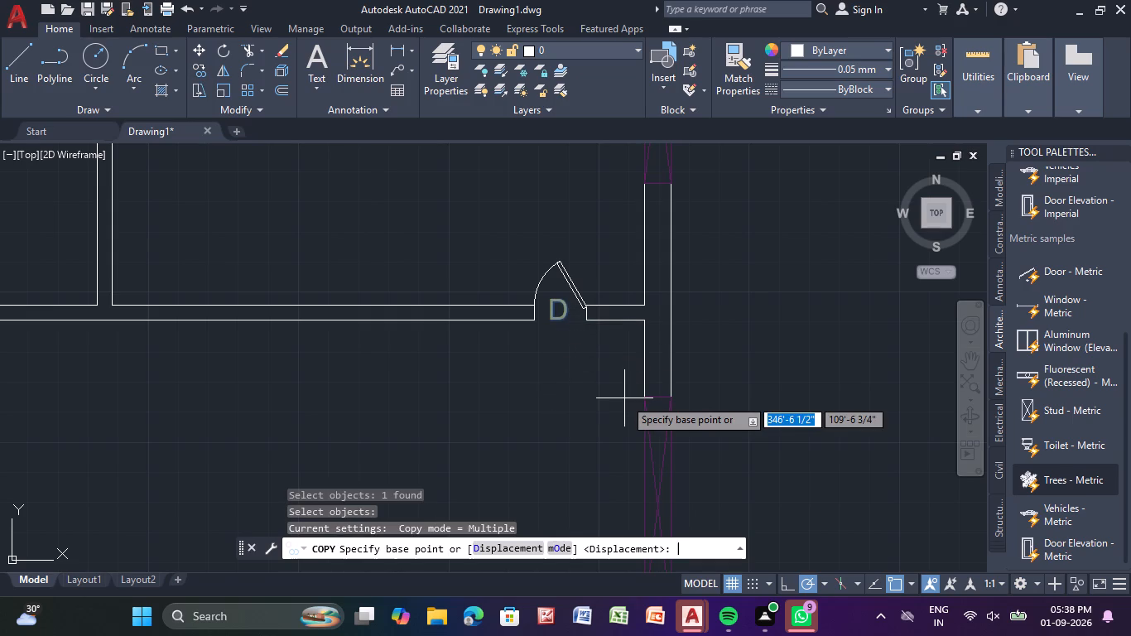
{"action": "left_click", "coordinate": [553, 308]}
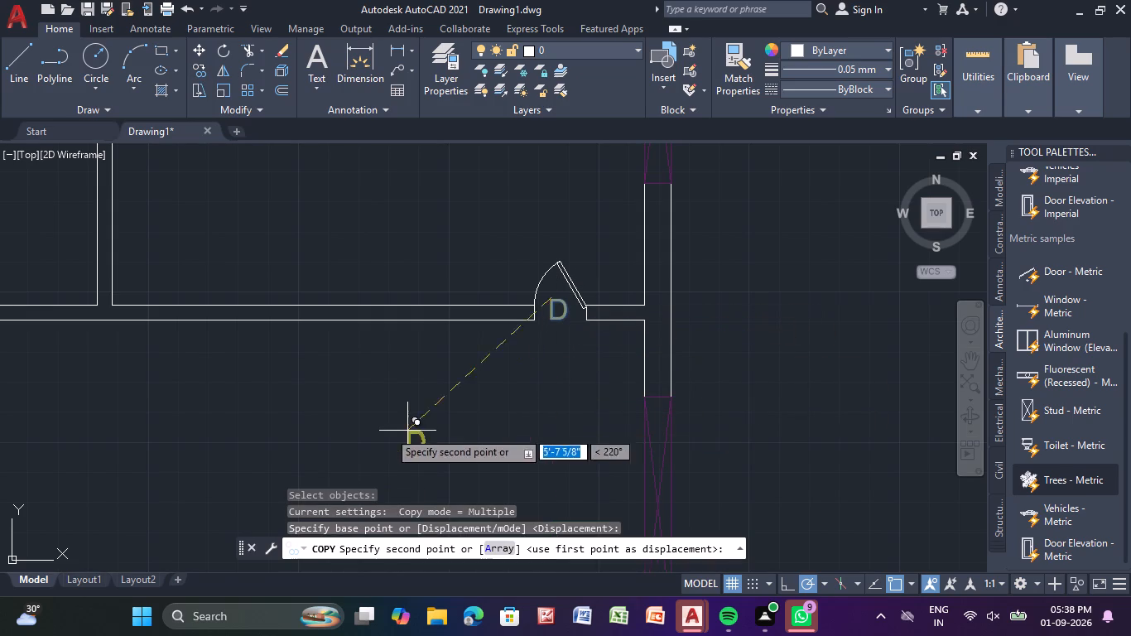
{"action": "middle_click_drag", "start_coordinate": [175, 432], "coordinate": [673, 366]}
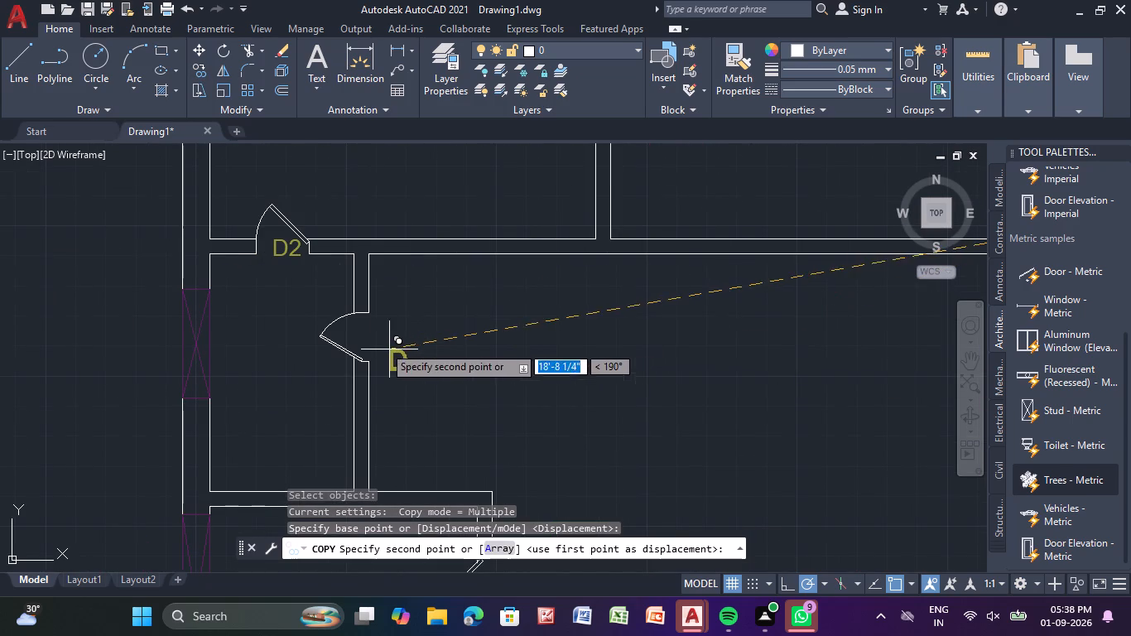
{"action": "left_click", "coordinate": [367, 331]}
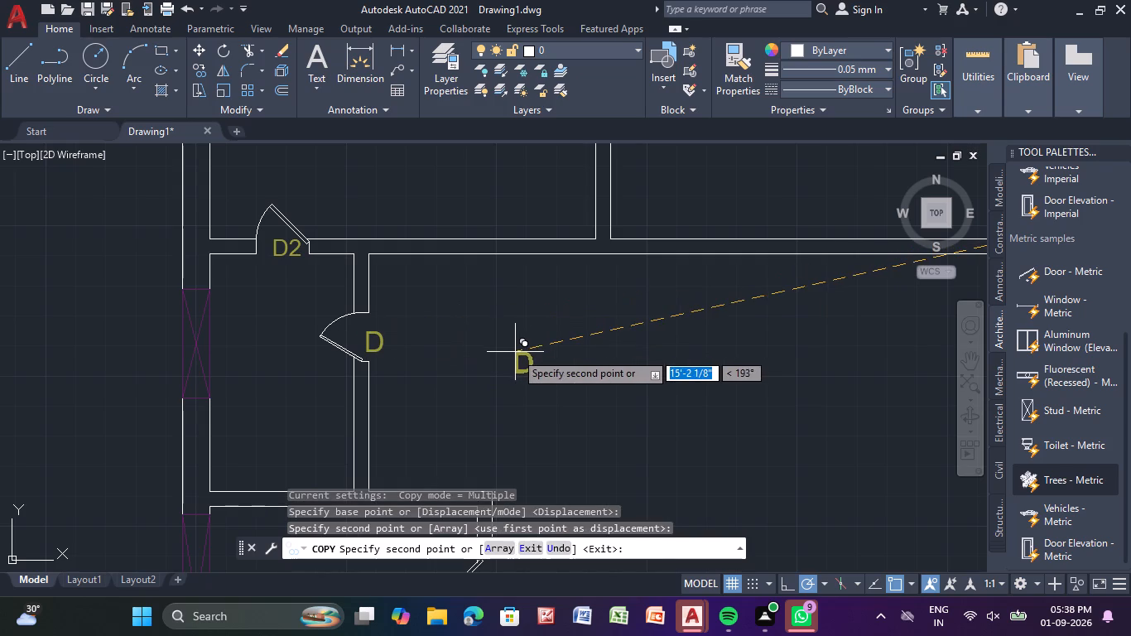
{"action": "key", "text": "Escape"}
{"action": "key", "text": "Escape"}
{"action": "key", "text": "Escape"}
{"action": "key", "text": "Escape"}
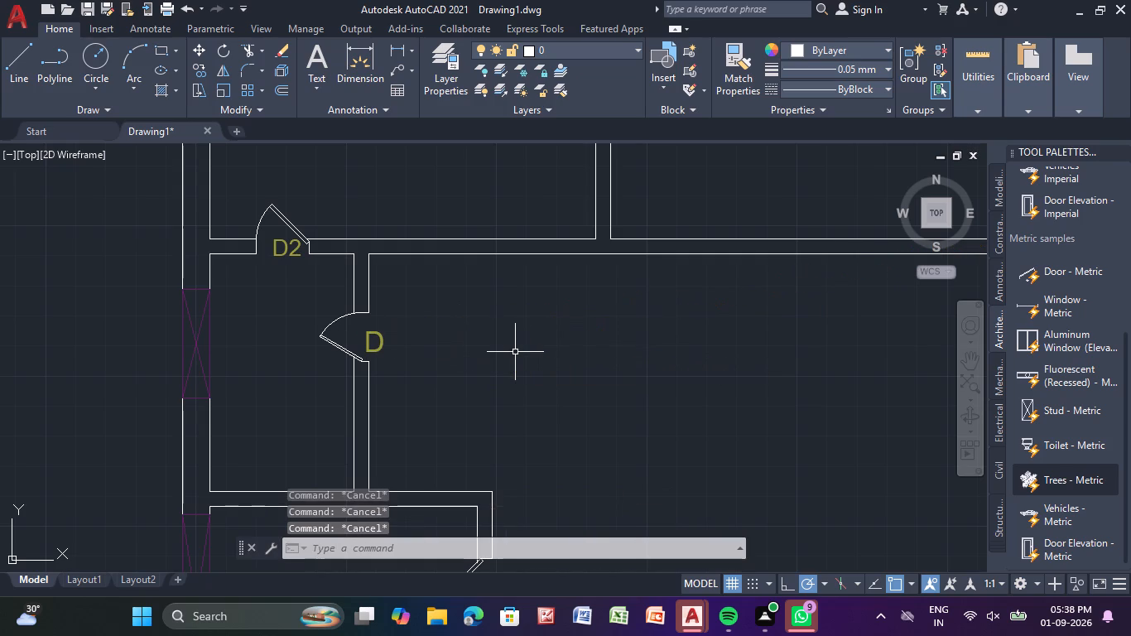
Copy the W label at the finished plan's master bedroom north window to the new plan's northwest room, beside its north and west windows.
{"action": "scroll", "coordinate": [515, 352], "scroll_direction": "down", "scroll_amount": 4}
{"action": "middle_click", "coordinate": [516, 351]}
{"action": "middle_click_drag", "start_coordinate": [502, 299], "coordinate": [499, 318]}
{"action": "scroll", "coordinate": [499, 319], "scroll_direction": "up", "scroll_amount": 1}
{"action": "middle_click", "coordinate": [499, 319]}
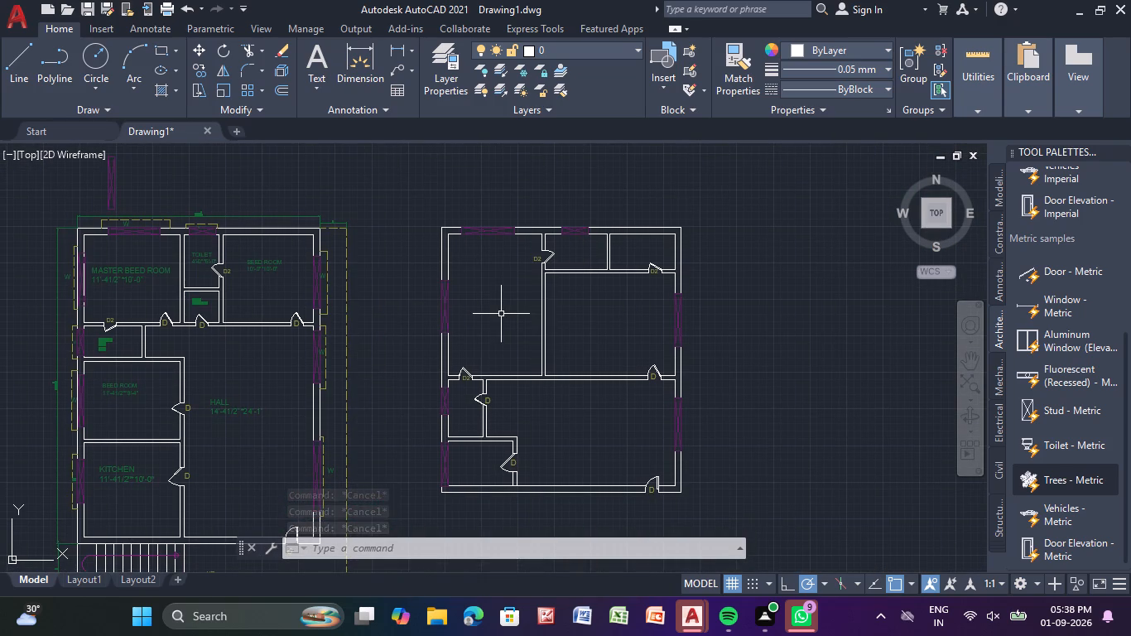
{"action": "middle_click_drag", "start_coordinate": [190, 245], "coordinate": [291, 253]}
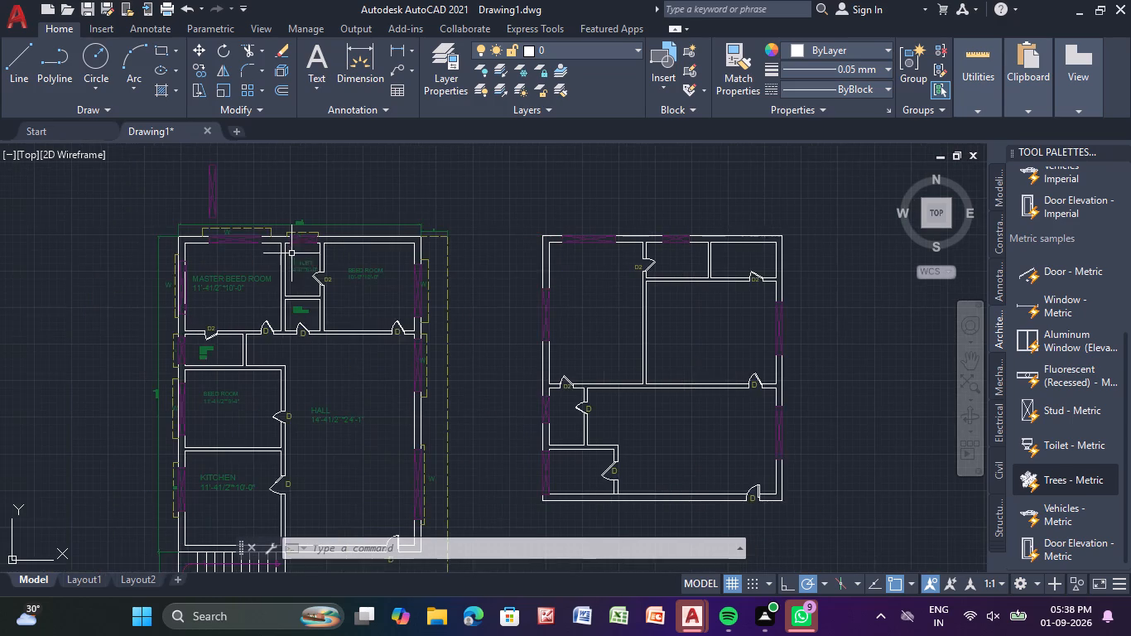
{"action": "scroll", "coordinate": [253, 237], "scroll_direction": "up", "scroll_amount": 1}
{"action": "left_click", "coordinate": [209, 229]}
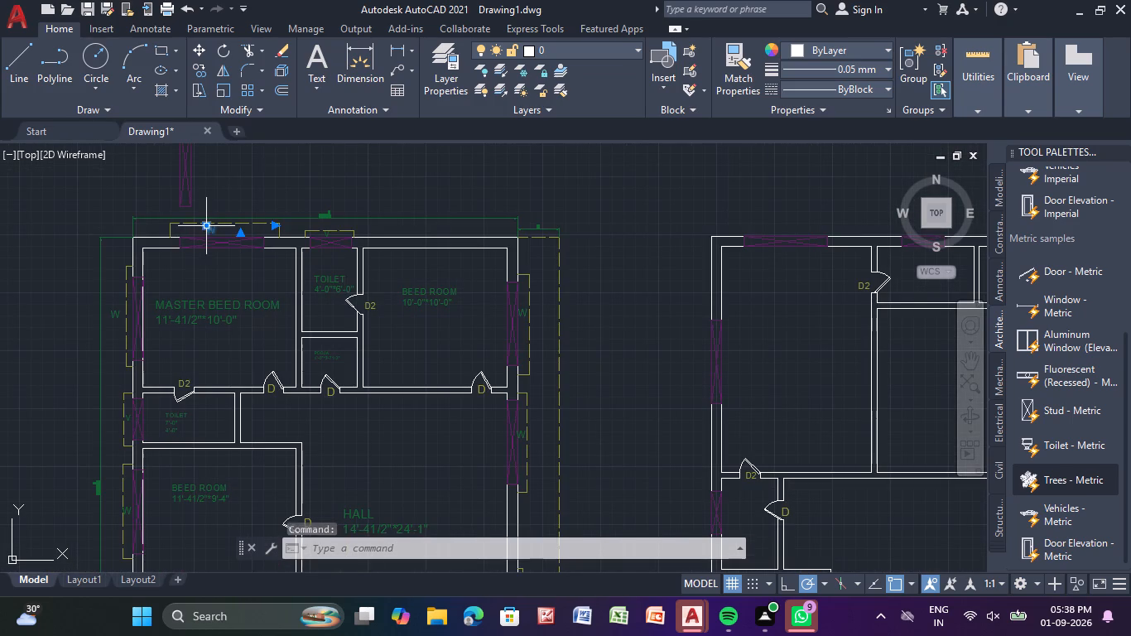
{"action": "left_click", "coordinate": [205, 71]}
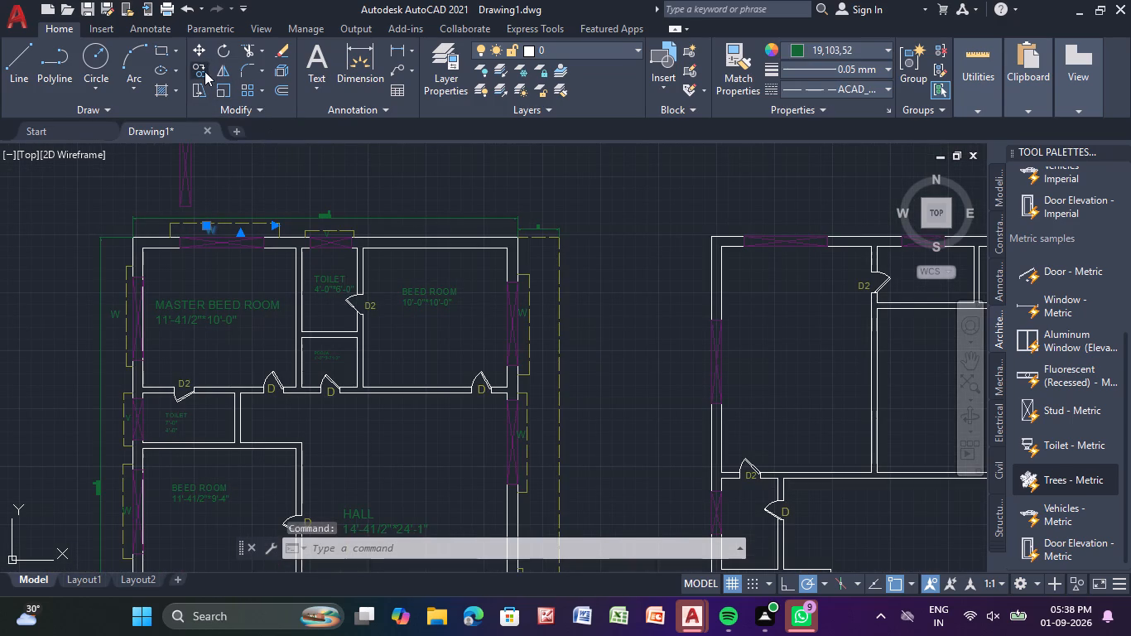
{"action": "left_click_drag", "start_coordinate": [213, 232], "coordinate": [238, 228]}
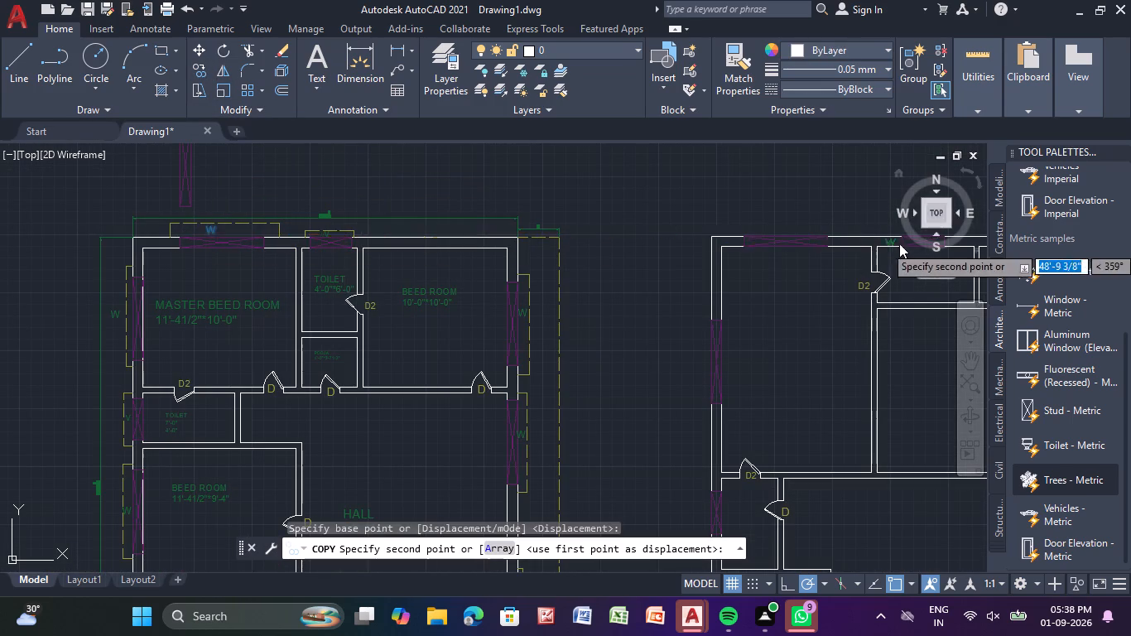
{"action": "scroll", "coordinate": [798, 225], "scroll_direction": "up", "scroll_amount": 2}
{"action": "left_click", "coordinate": [738, 234]}
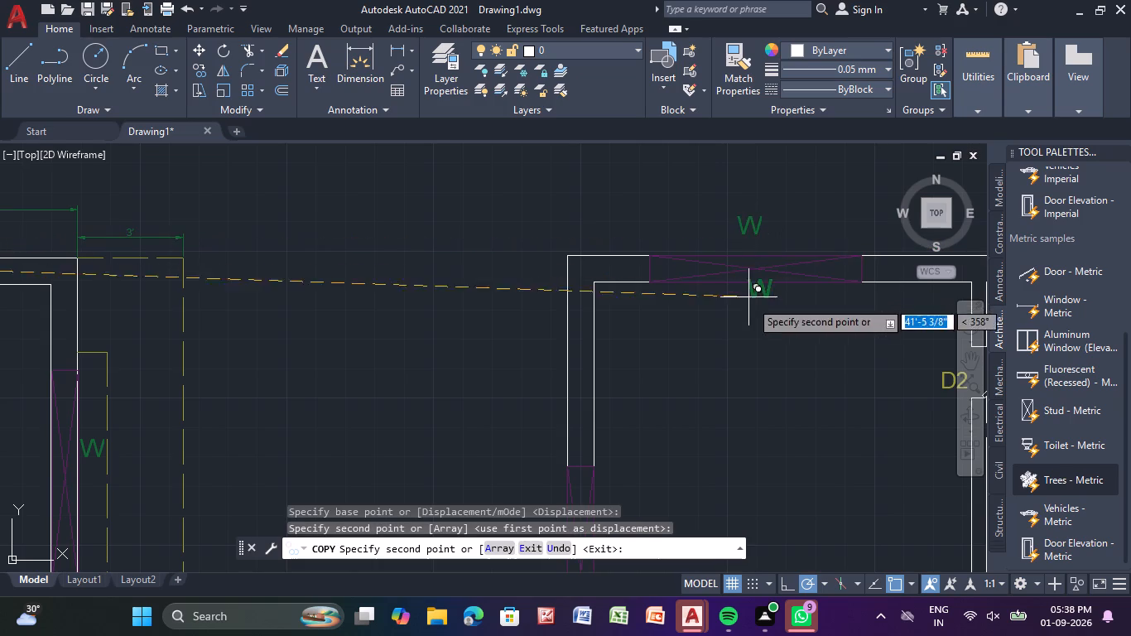
{"action": "scroll", "coordinate": [753, 325], "scroll_direction": "down", "scroll_amount": 2}
{"action": "middle_click_drag", "start_coordinate": [747, 335], "coordinate": [661, 170]}
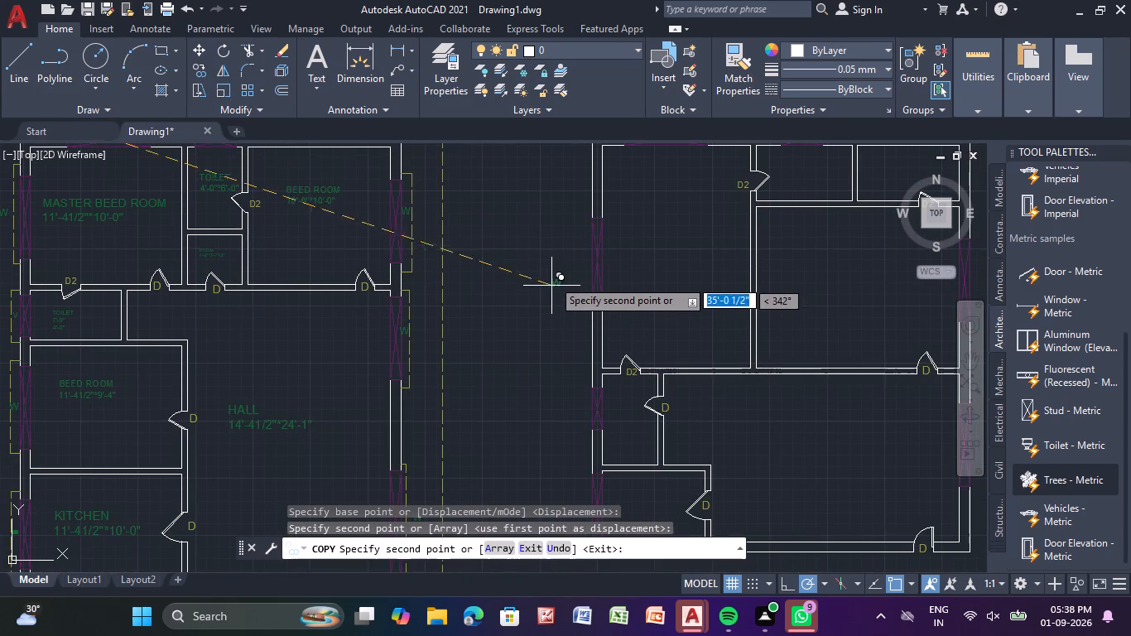
{"action": "left_click", "coordinate": [561, 259]}
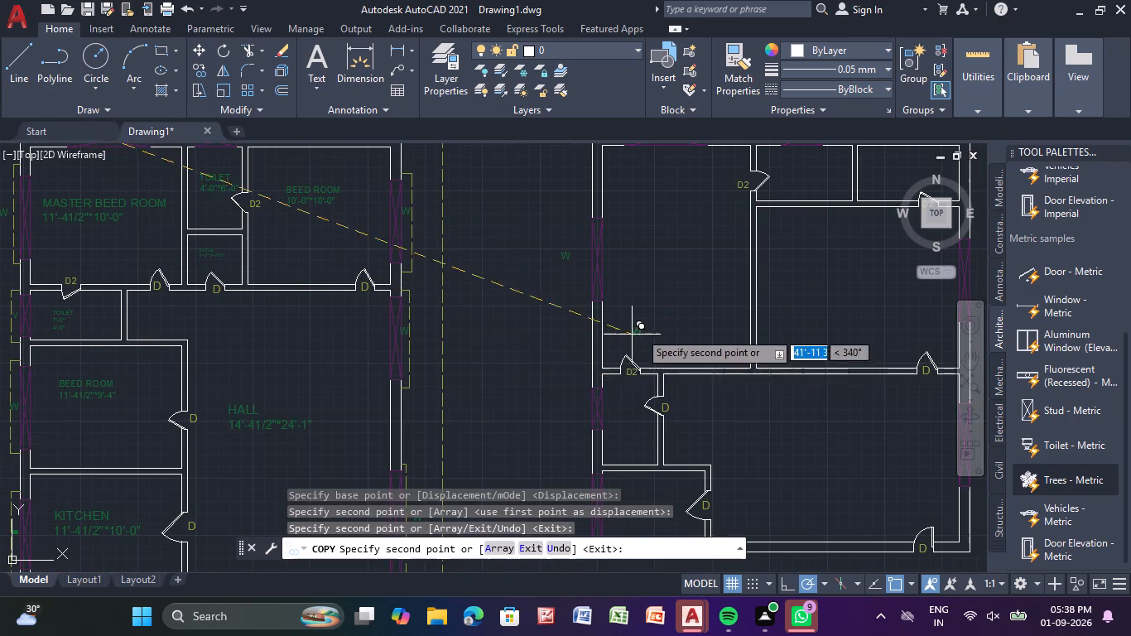
Place further W label copies beside the new plan's two east-wall windows and above the small northeast room's north wall.
{"action": "middle_click_drag", "start_coordinate": [694, 435], "coordinate": [397, 343]}
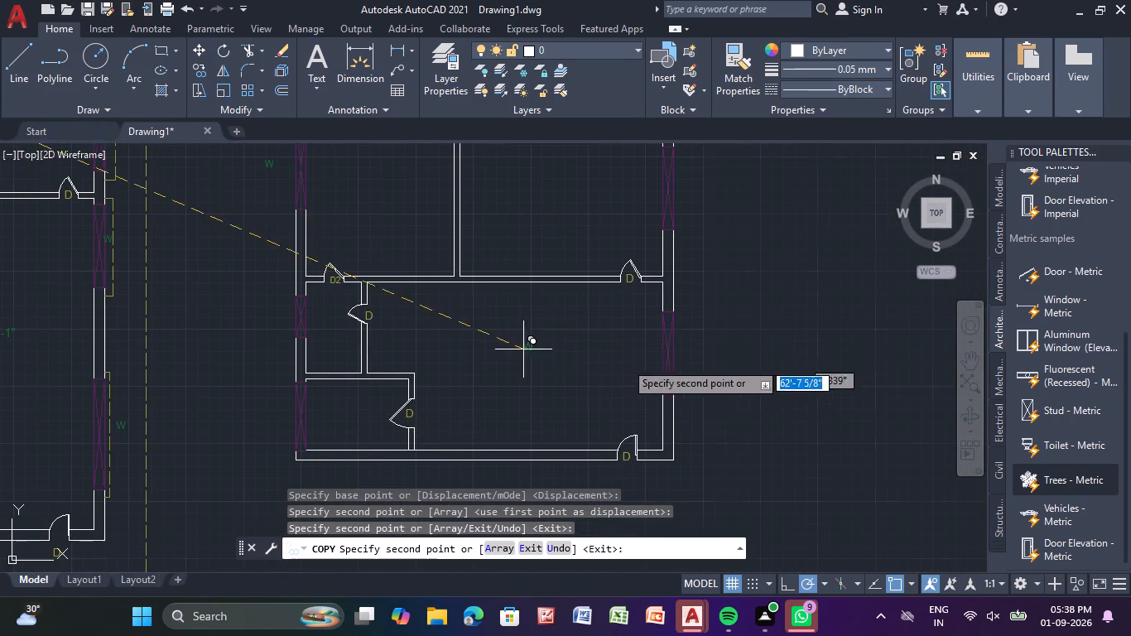
{"action": "left_click", "coordinate": [689, 347]}
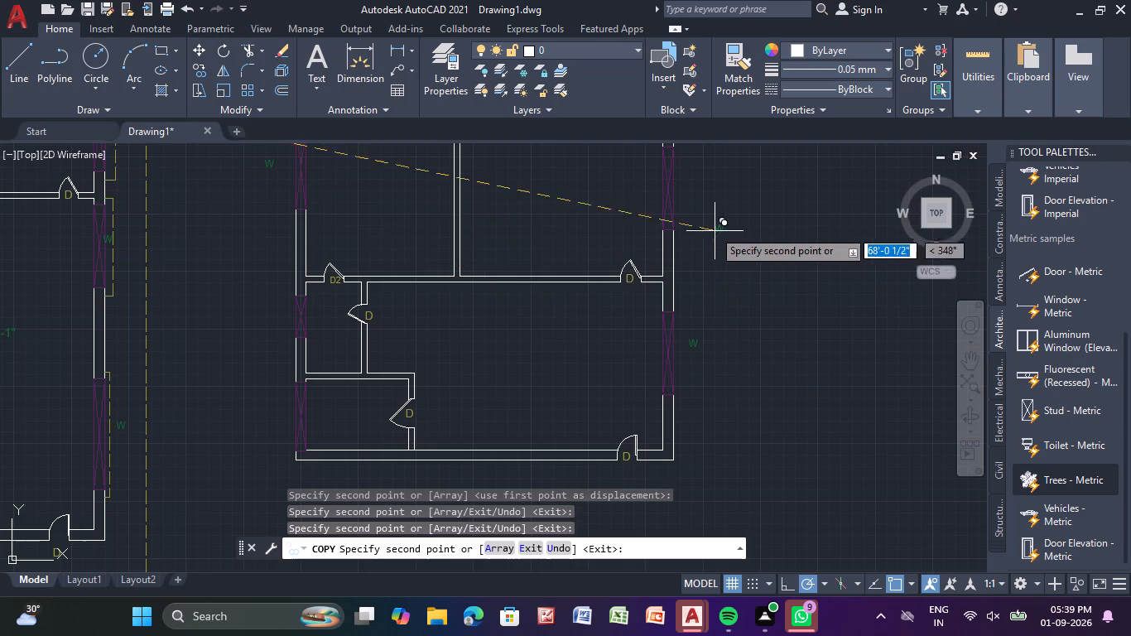
{"action": "left_click", "coordinate": [690, 185]}
{"action": "middle_click_drag", "start_coordinate": [705, 175], "coordinate": [671, 426]}
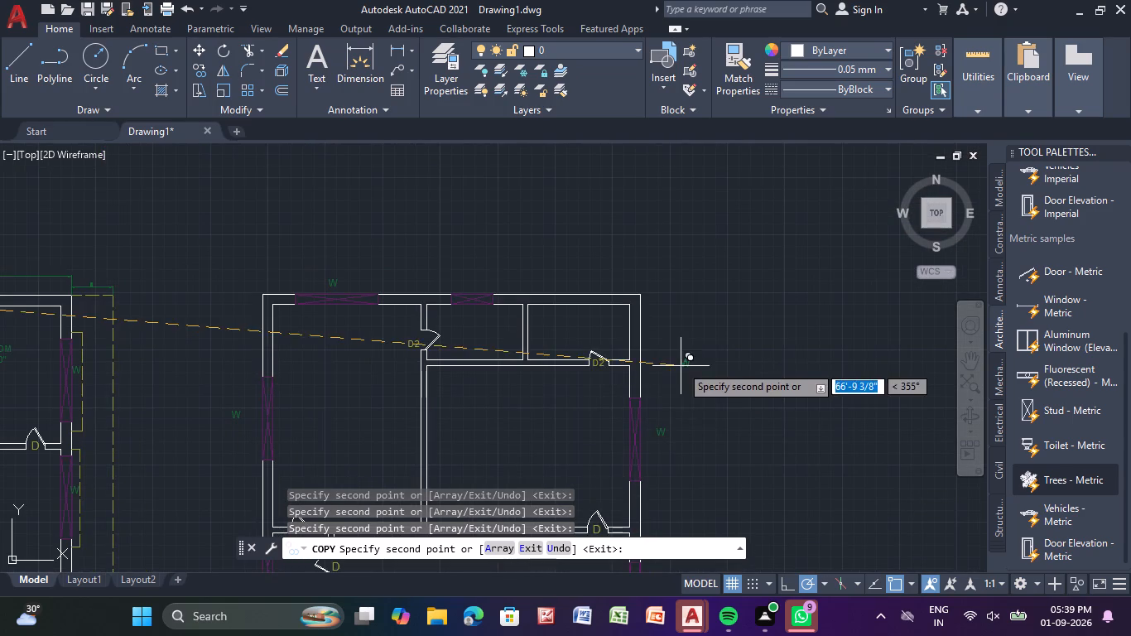
{"action": "left_click", "coordinate": [576, 282]}
{"action": "key", "text": "Escape"}
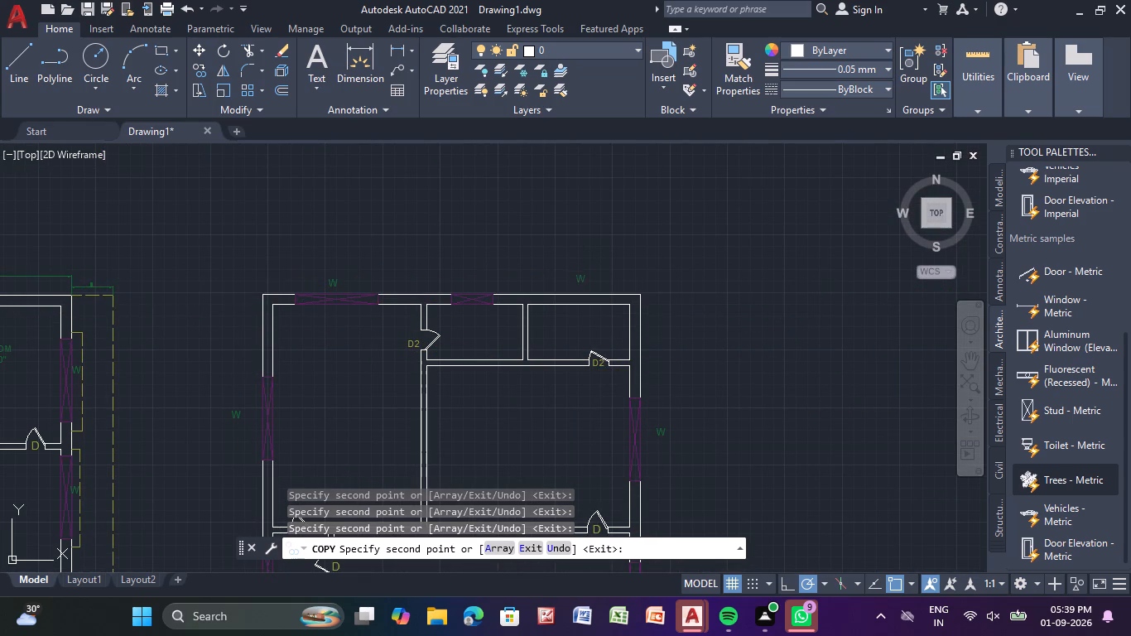
{"action": "key", "text": "Escape"}
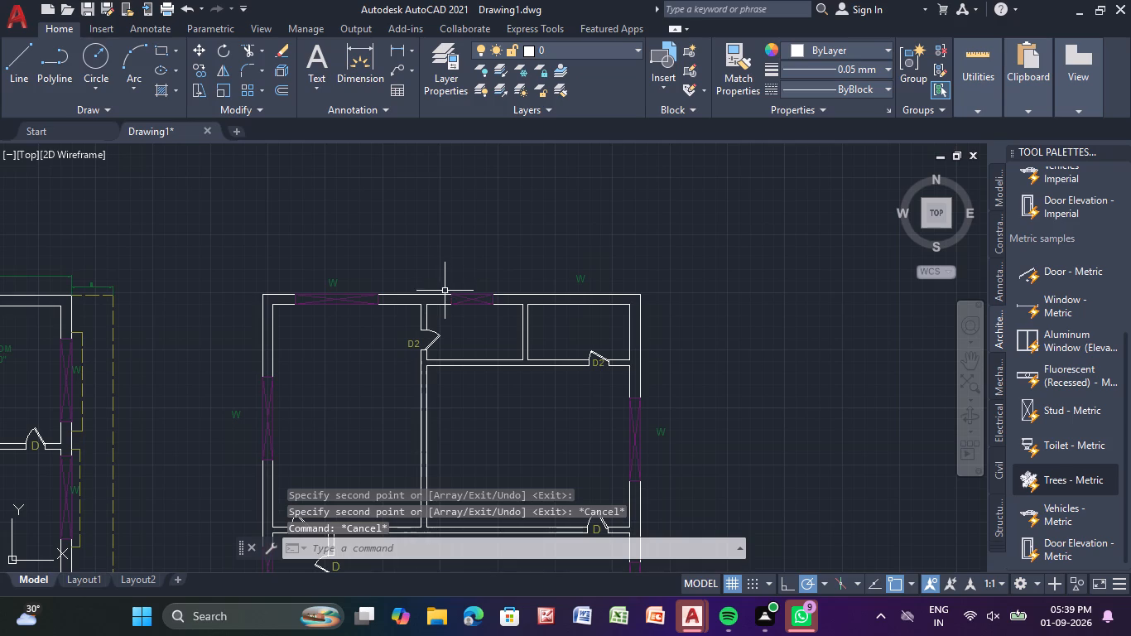
Copy the new plan's north-wall ventilator about 7.5 ft east along the wall, into the small northeast room's north wall.
{"action": "left_click", "coordinate": [467, 295]}
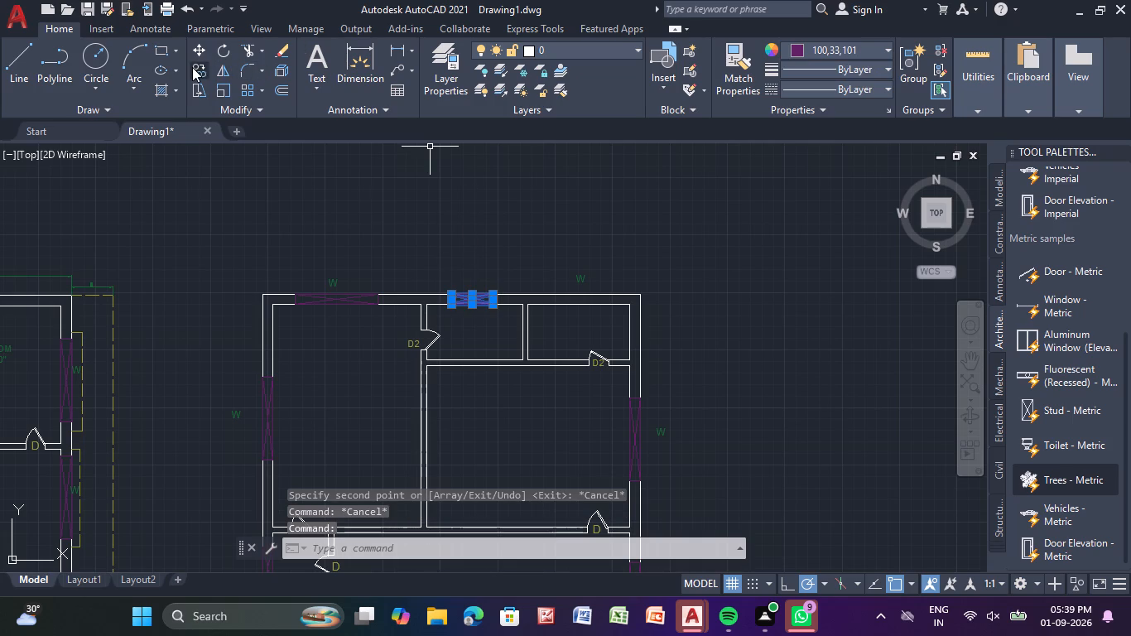
{"action": "left_click", "coordinate": [192, 67]}
{"action": "left_click", "coordinate": [471, 302]}
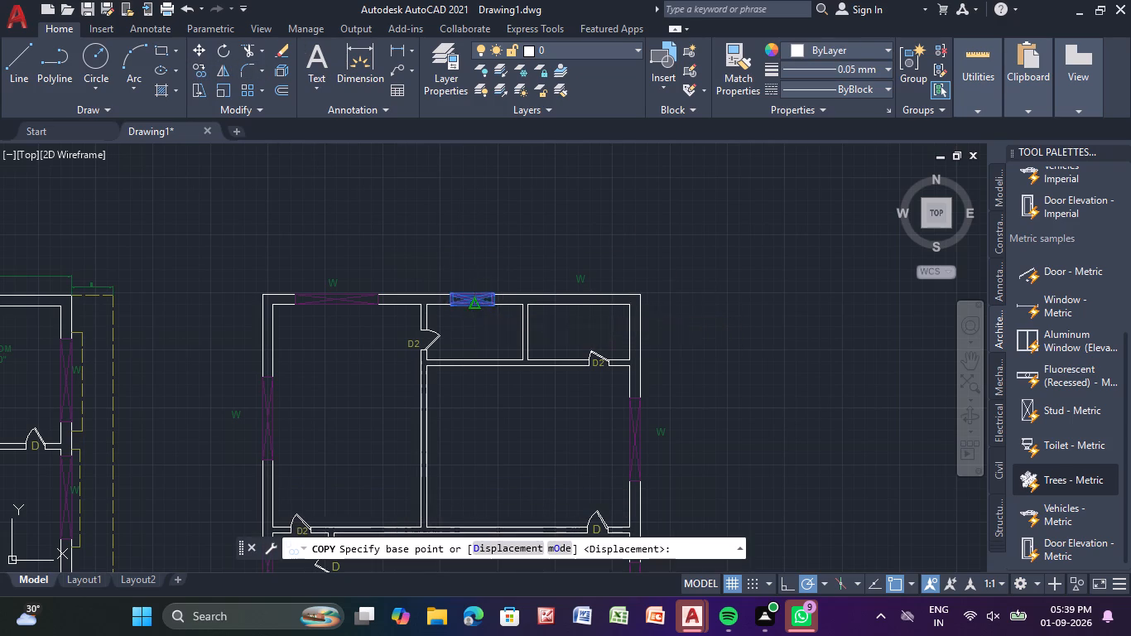
{"action": "scroll", "coordinate": [572, 304], "scroll_direction": "up", "scroll_amount": 3}
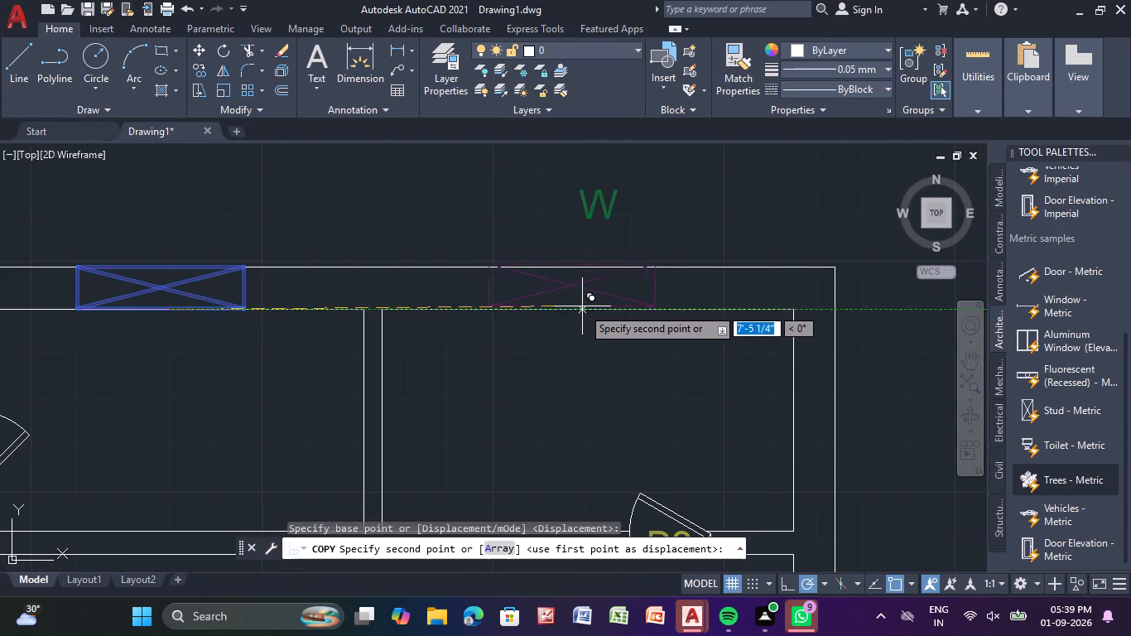
{"action": "left_click", "coordinate": [585, 308]}
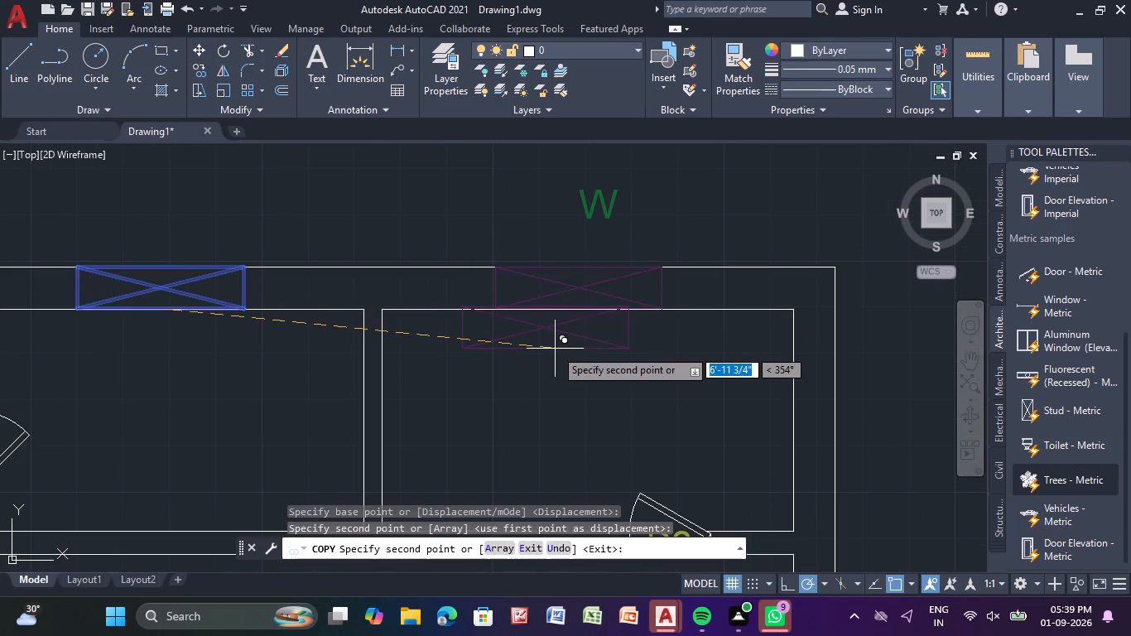